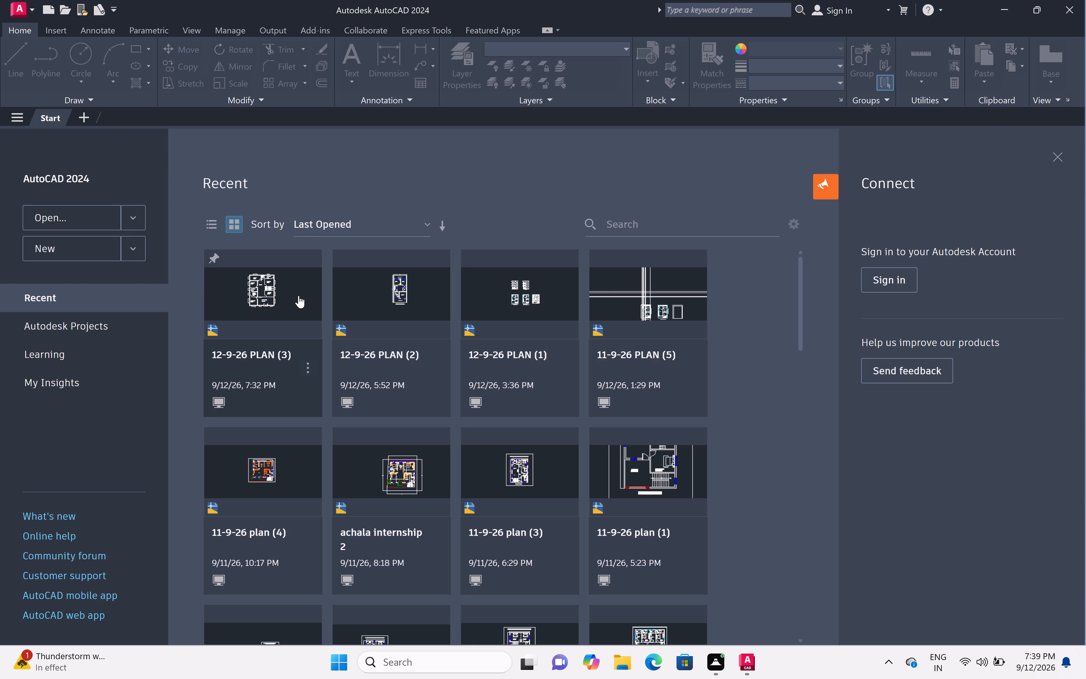
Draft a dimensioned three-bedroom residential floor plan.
Create a new blank drawing.
click(79, 246)
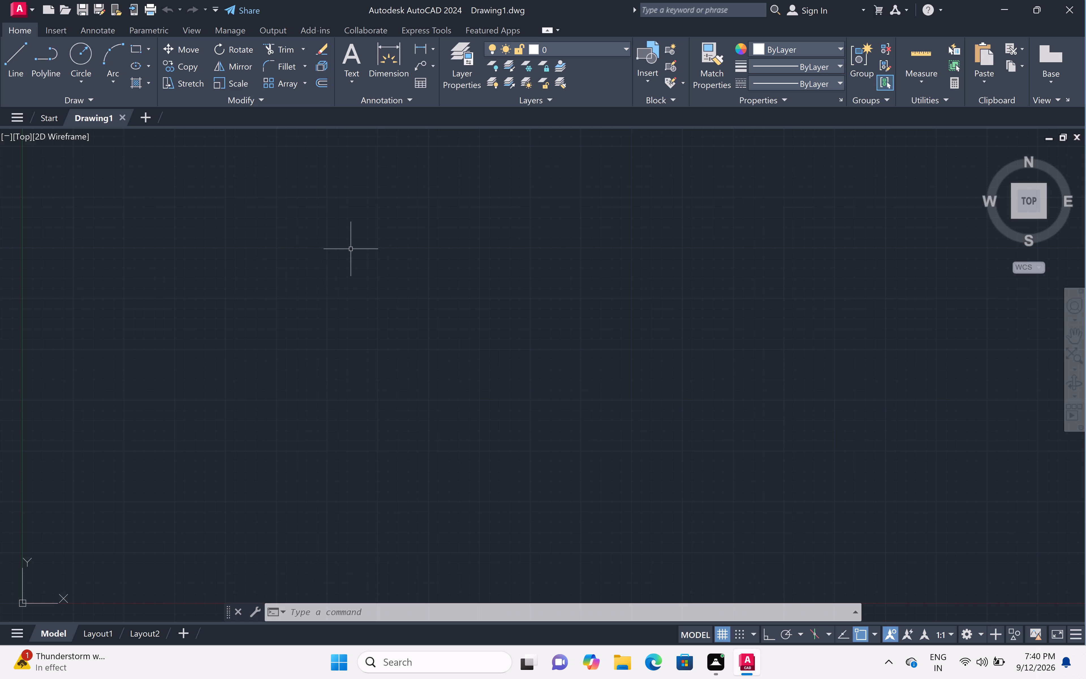
Set the drawing's length units to Engineering with 0'-0.0" precision, keeping inches as the insertion scale.
text(un)
key(space)
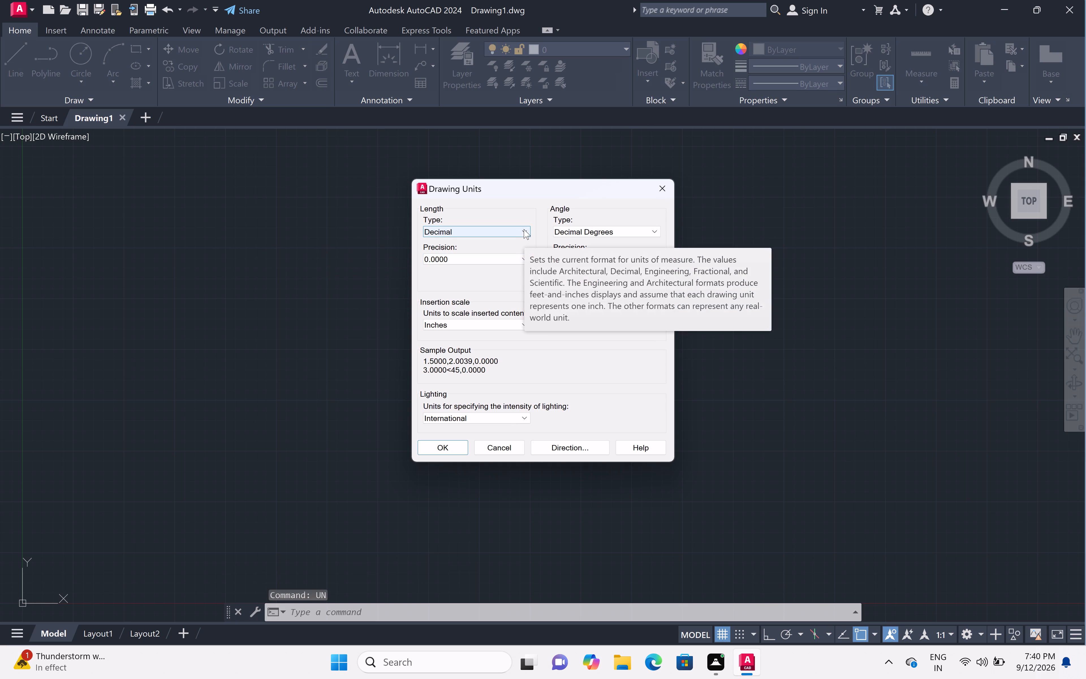
click(524, 229)
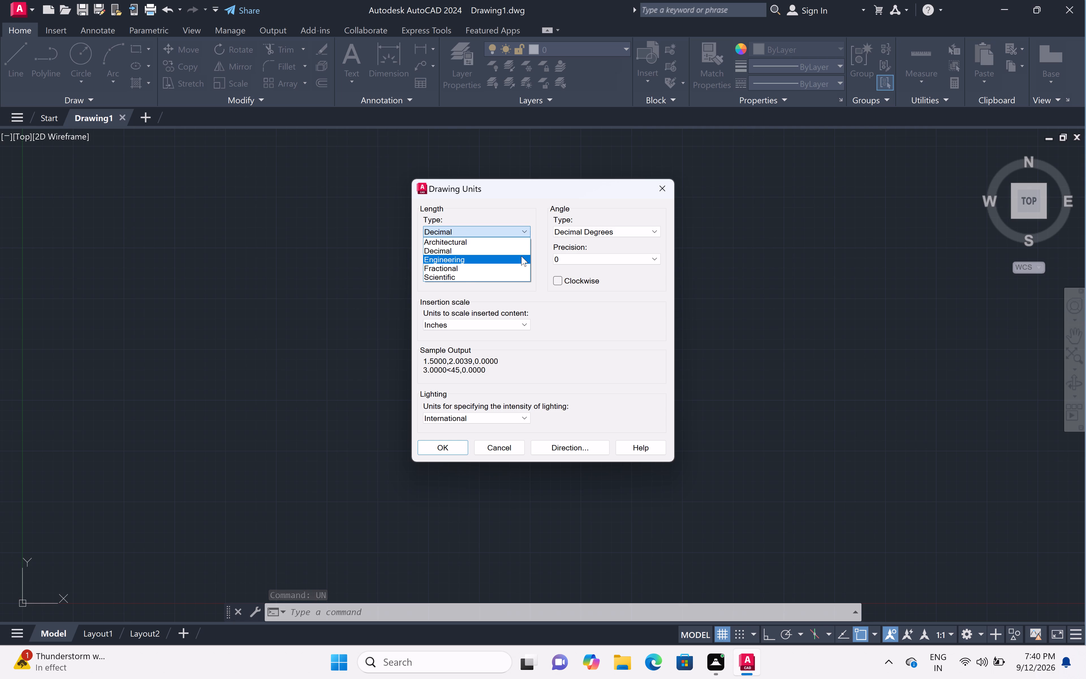
double_click(521, 256)
click(511, 276)
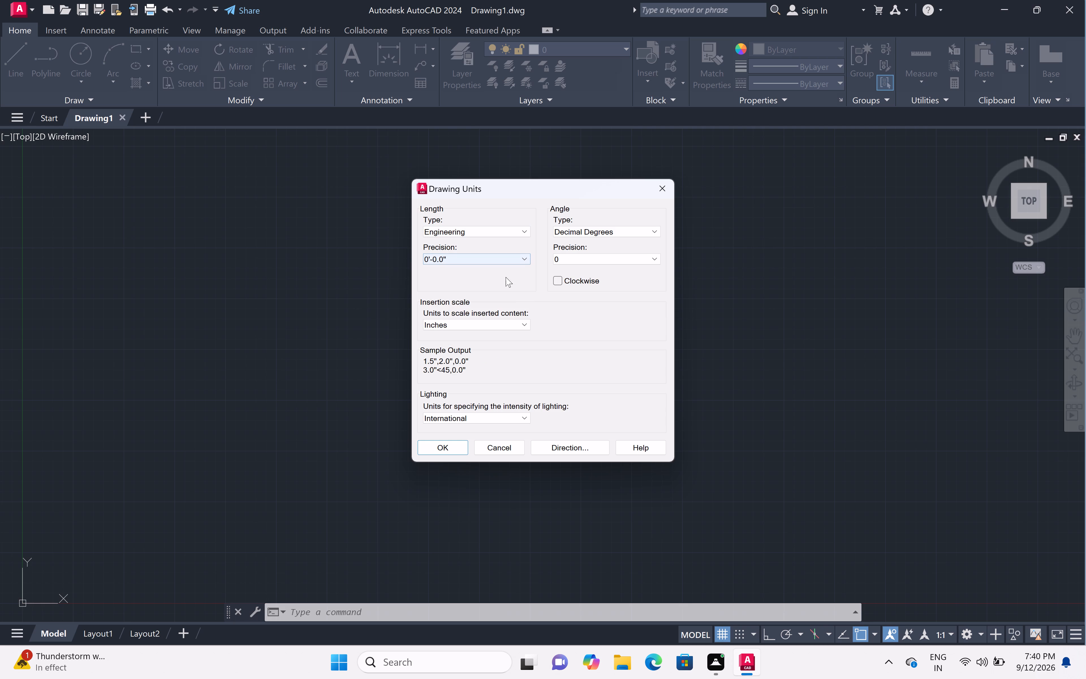
click(426, 446)
Draw a horizontal construction line above the origin.
scroll(428, 390, down, 6)
scroll(475, 312, down, 1)
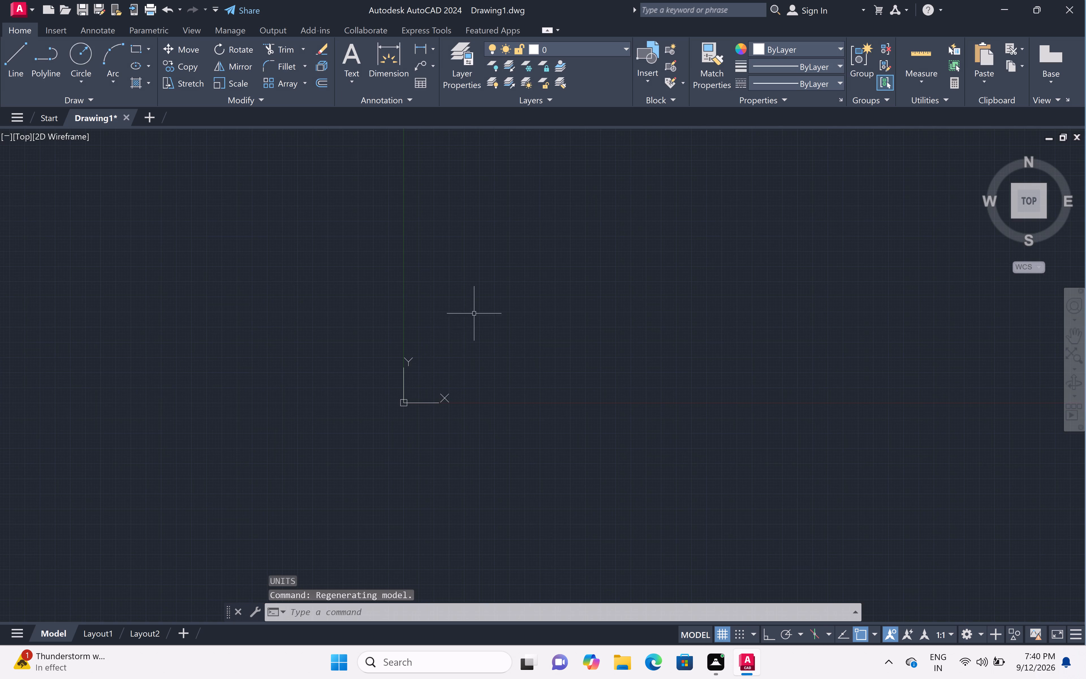
scroll(475, 312, down, 5)
scroll(556, 265, down, 6)
middle_drag(644, 248, 388, 451)
scroll(499, 326, down, 5)
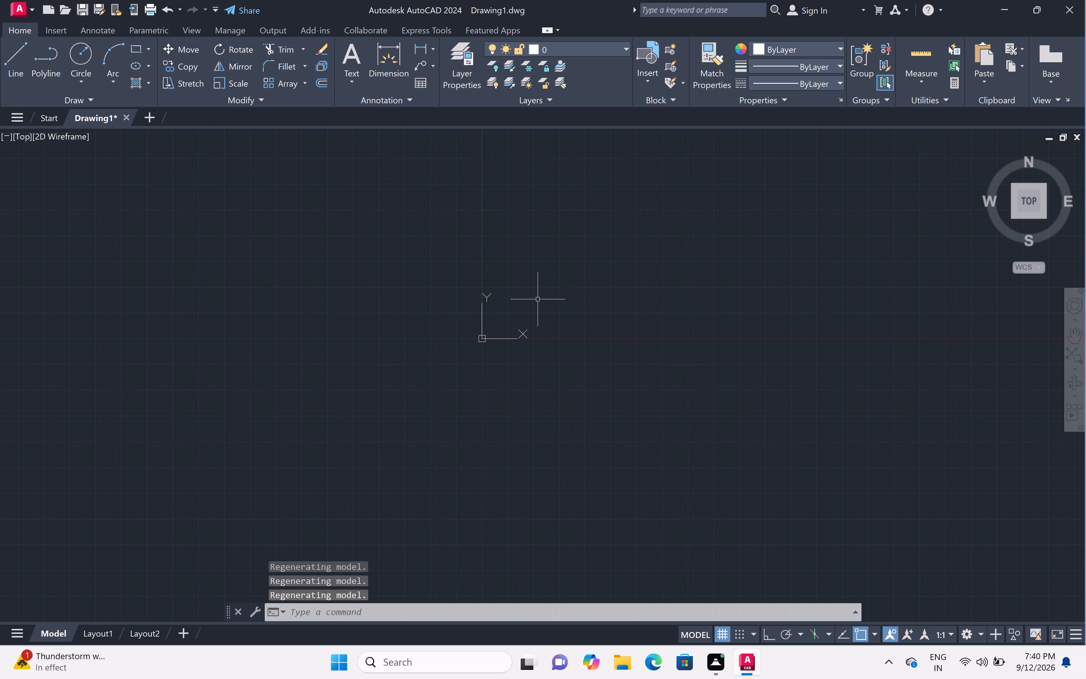
middle_click(602, 283)
middle_drag(602, 283, 533, 335)
scroll(511, 312, down, 2)
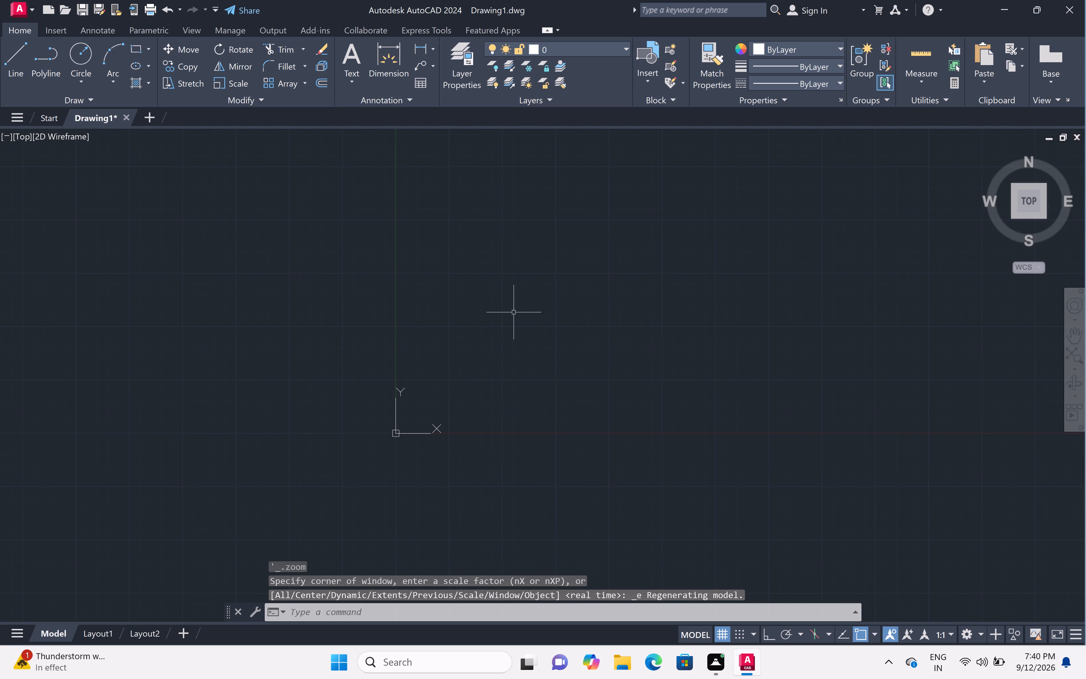
middle_drag(516, 315, 513, 317)
scroll(500, 322, down, 4)
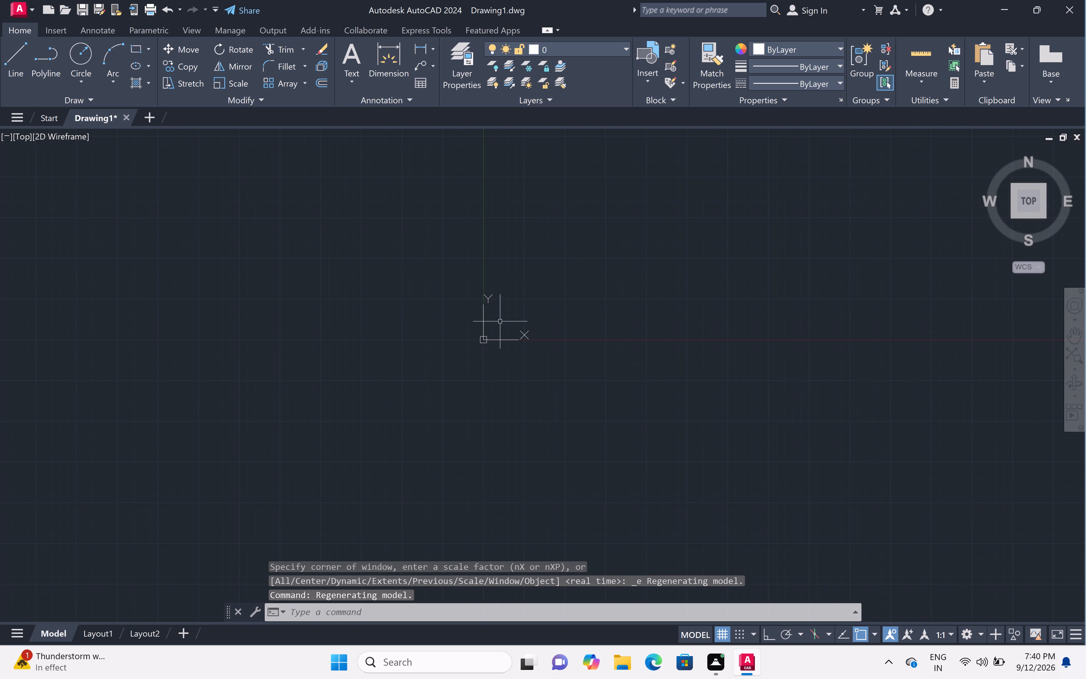
middle_drag(549, 288, 426, 356)
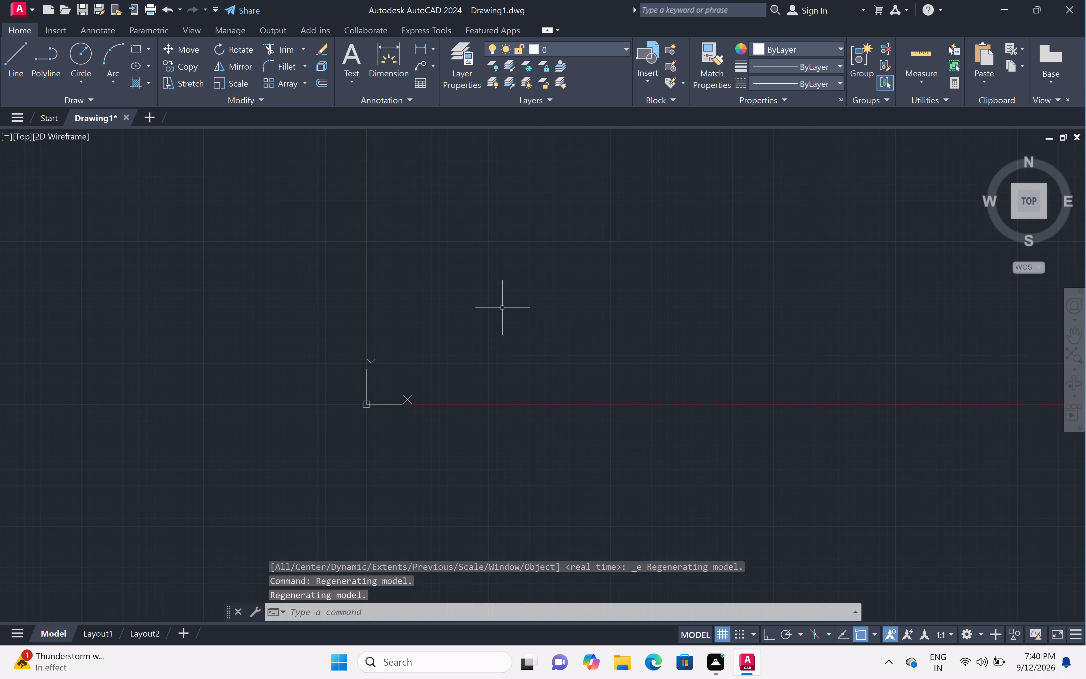
text(xl)
key(space)
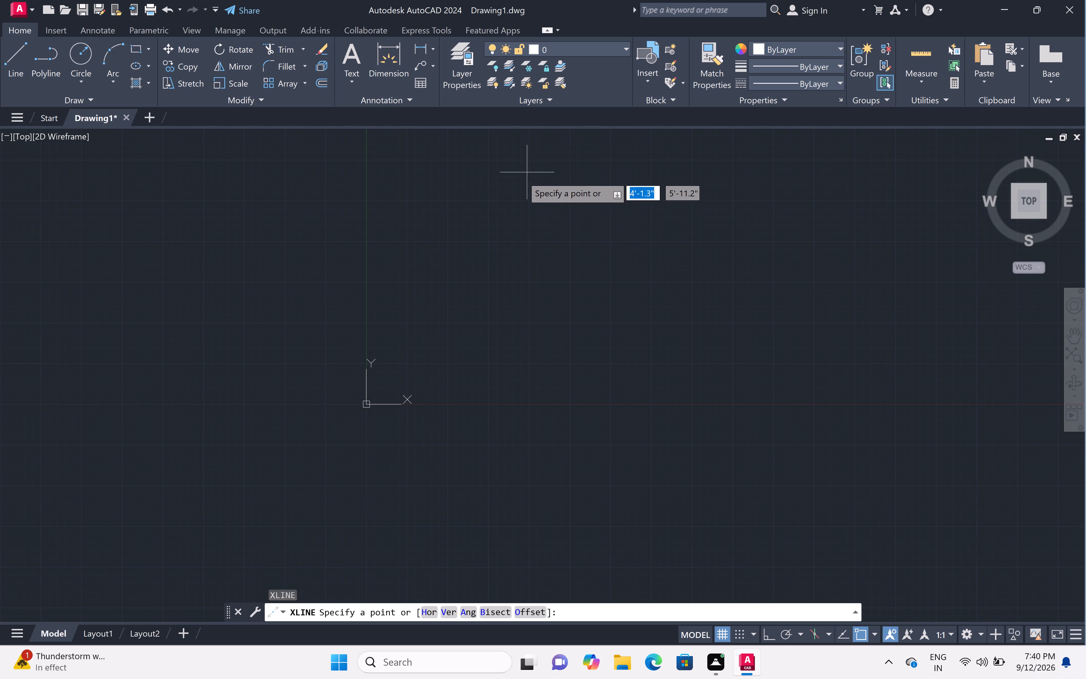
key(h)
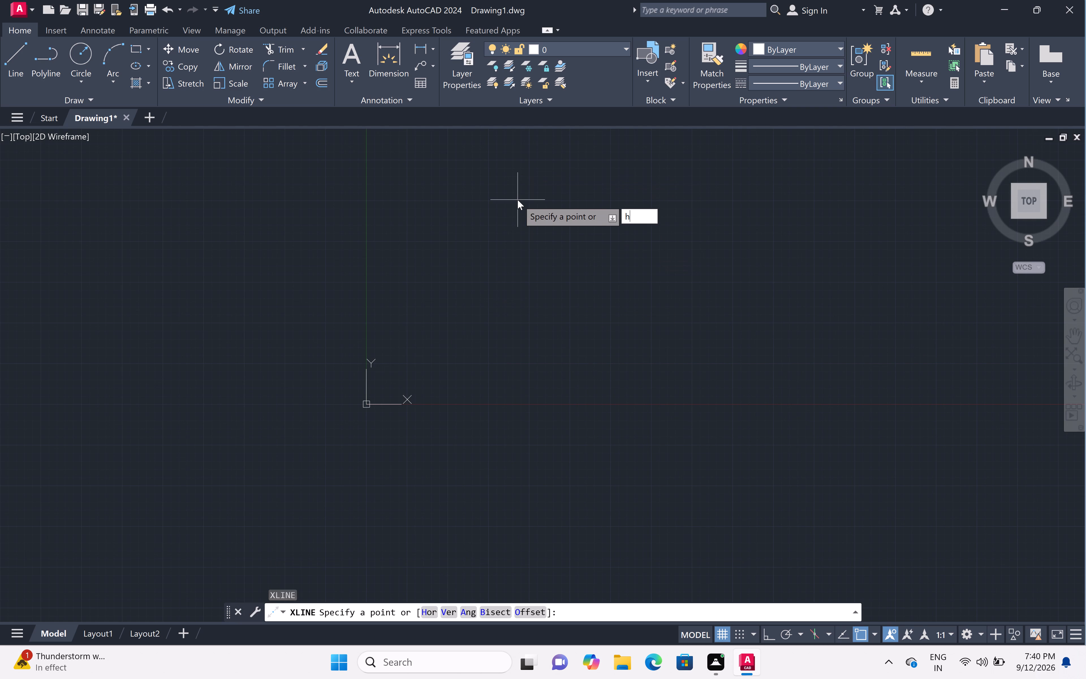
key(space)
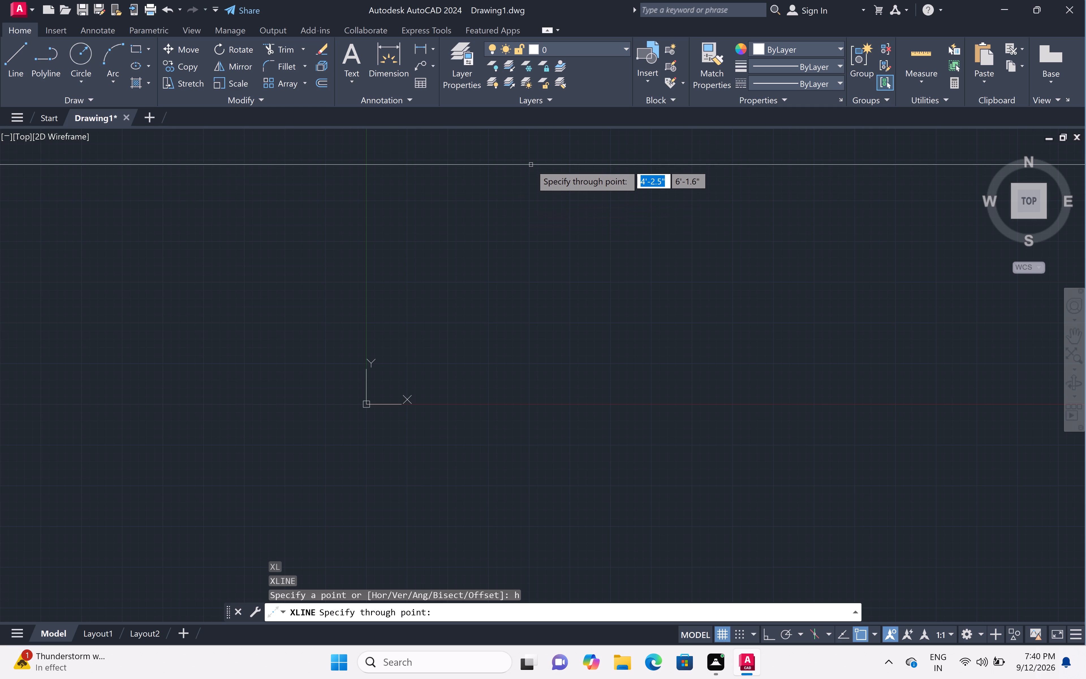
click(538, 152)
key(space)
Draw a vertical construction line a short distance to the right of the origin, crossing the horizontal one.
key(space)
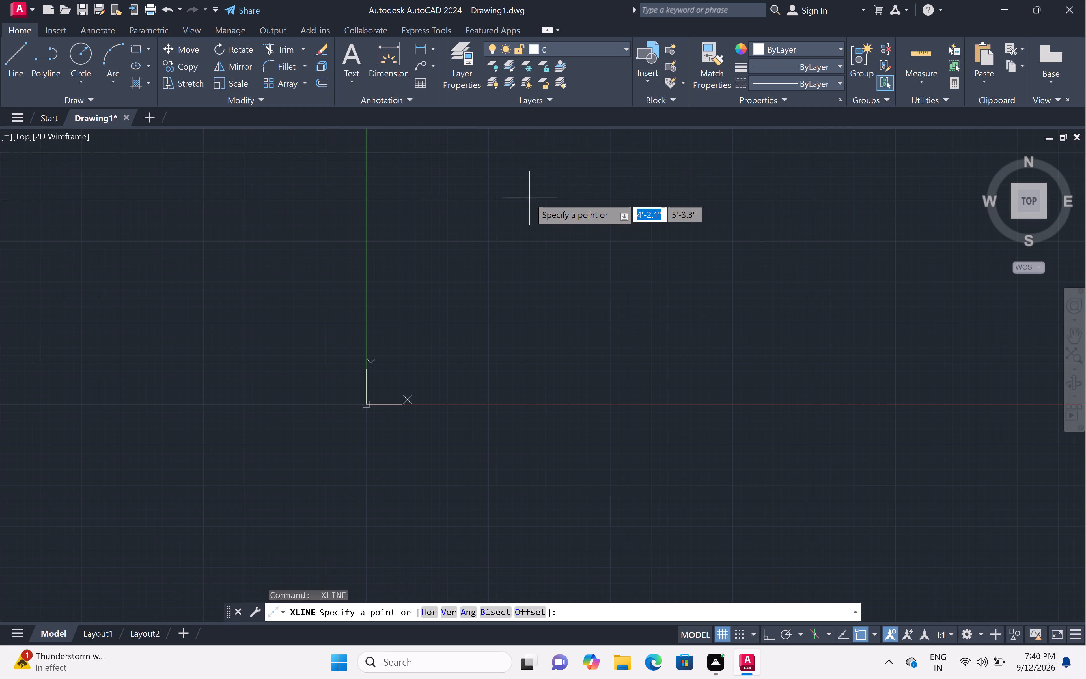
text(v)
key(space)
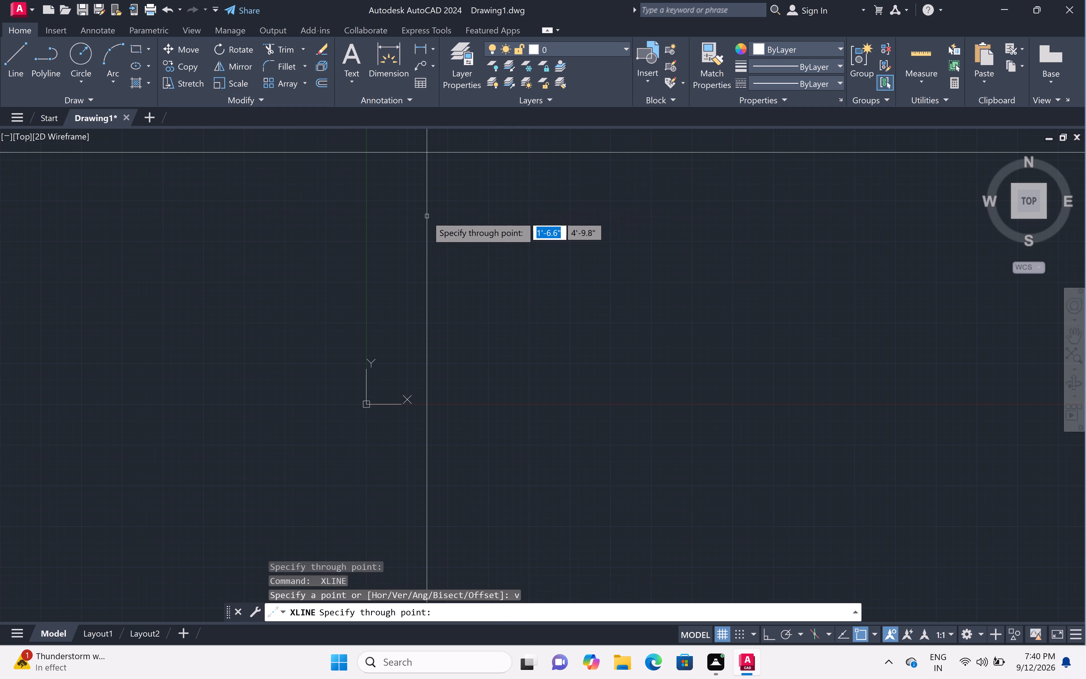
click(427, 217)
key(Escape)
Trim the vertical line above the intersection and the horizontal line left of it, leaving an upper-left corner.
scroll(504, 214, down, 2)
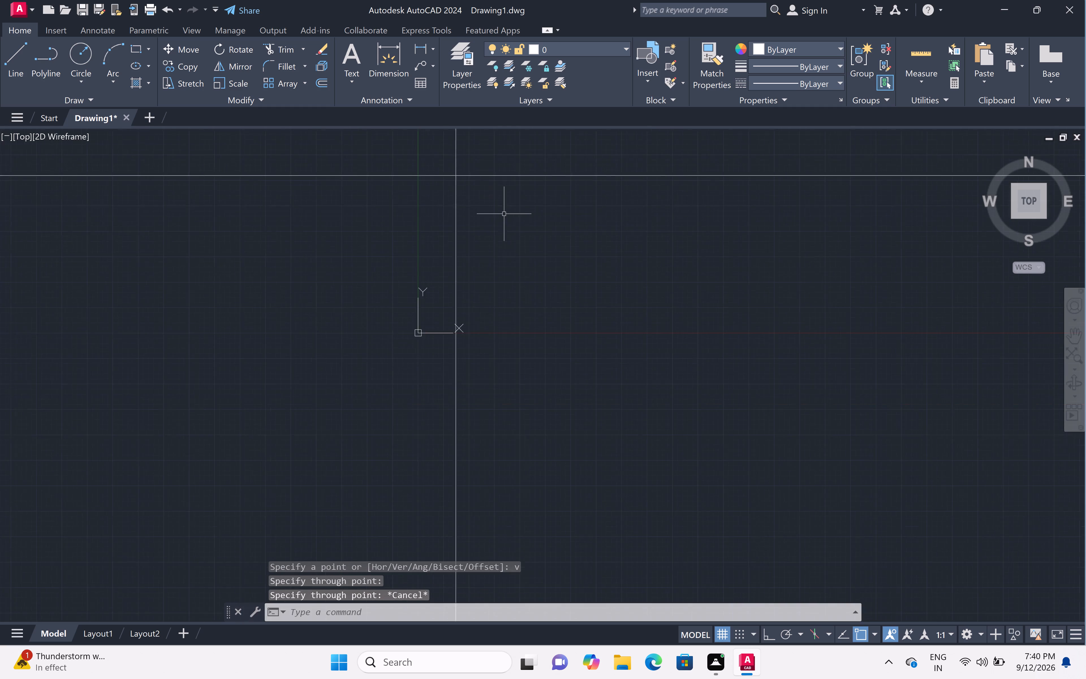
scroll(504, 214, down, 2)
middle_drag(504, 214, 507, 291)
scroll(498, 270, up, 3)
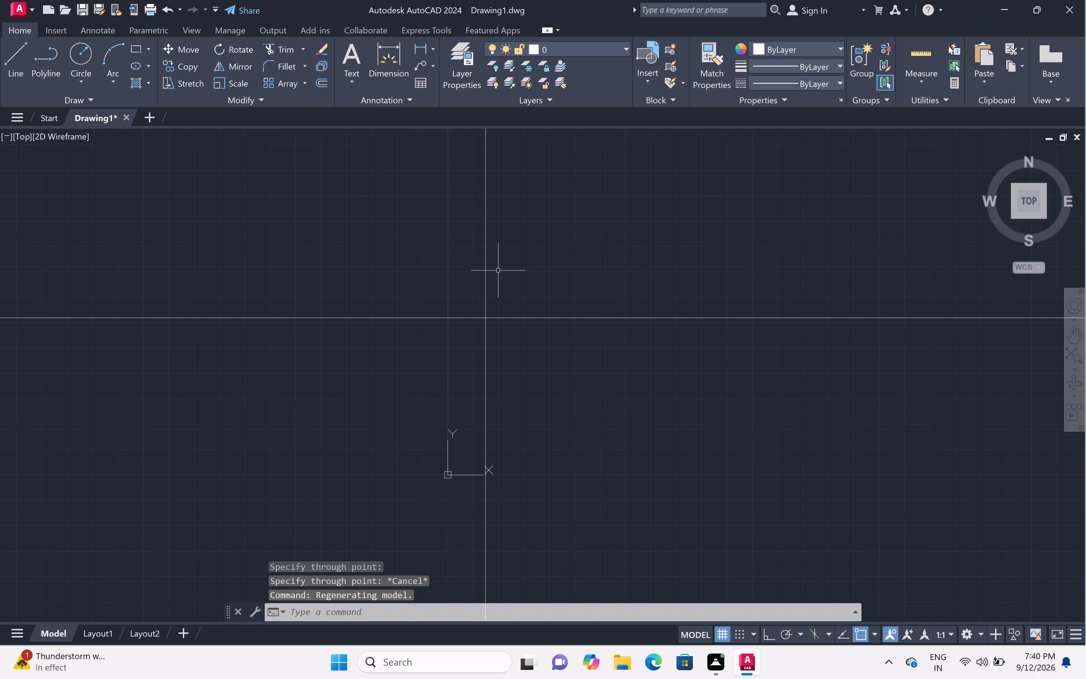
text(tr)
key(space)
click(505, 270)
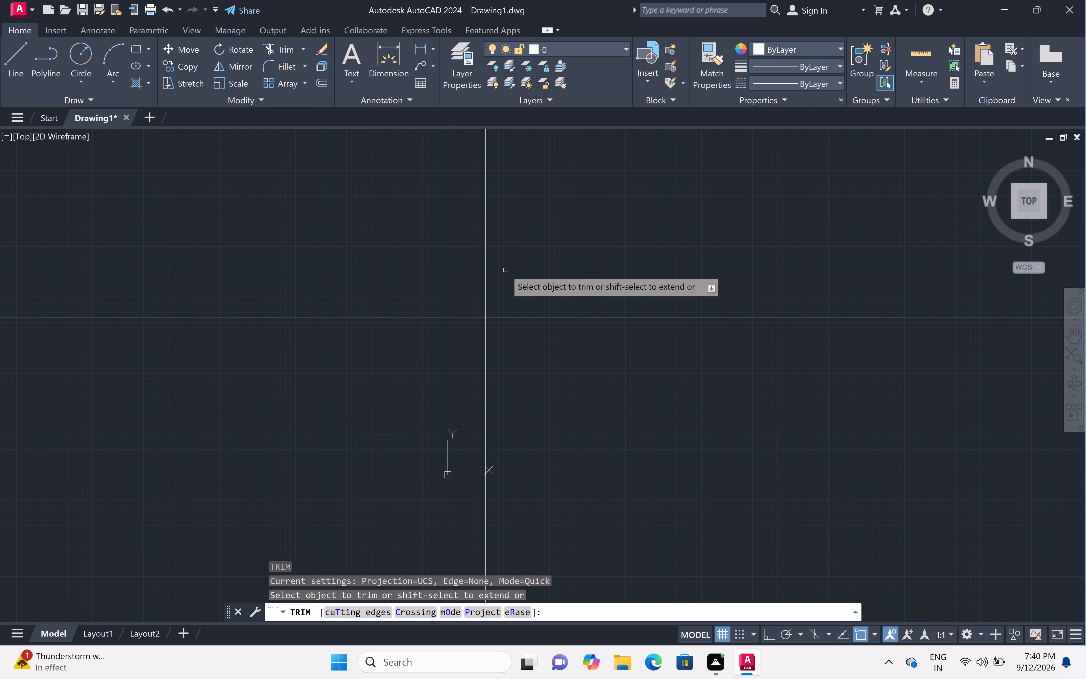
click(397, 371)
key(Escape)
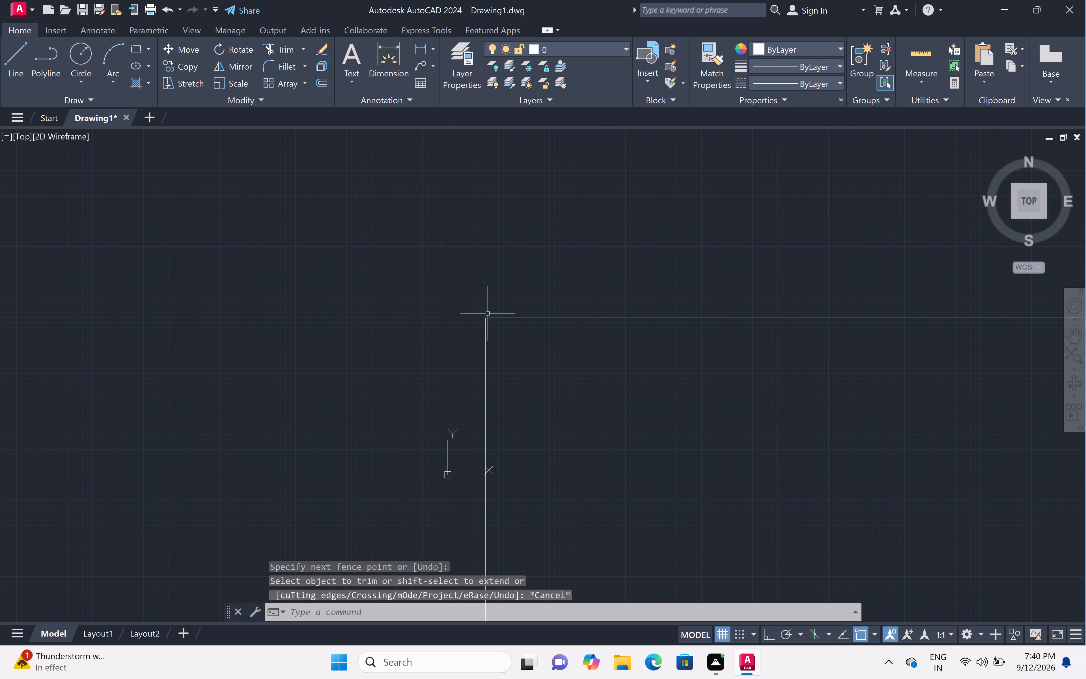
Move both corner lines by their intersection to a point farther up and to the right of the origin.
click(534, 310)
click(458, 353)
text(m)
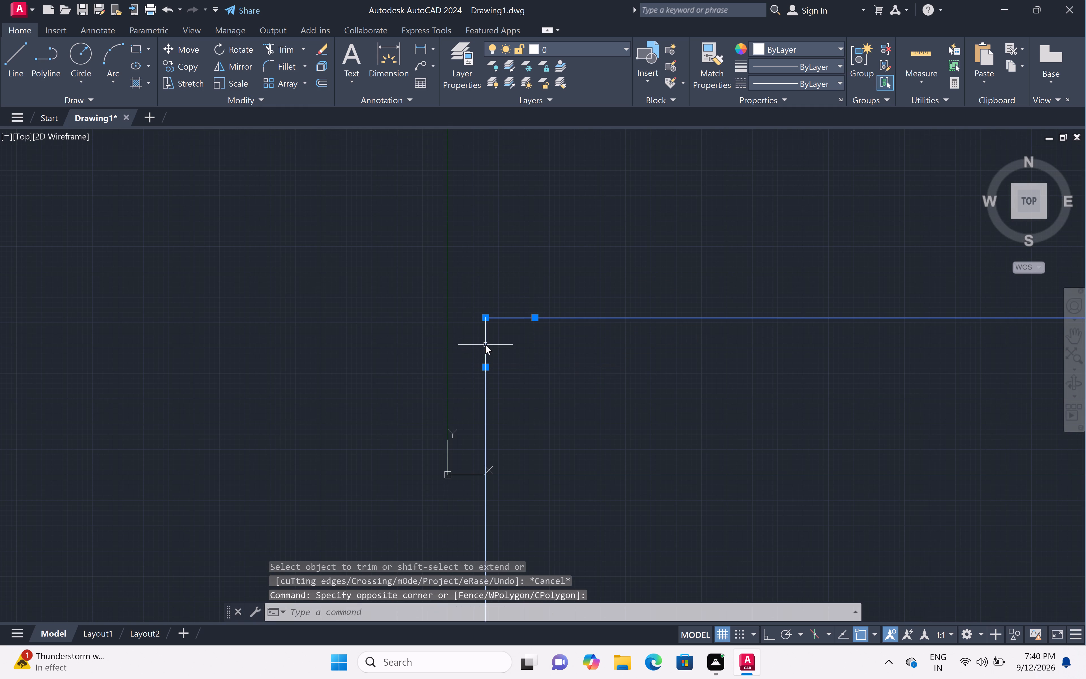
key(space)
click(488, 321)
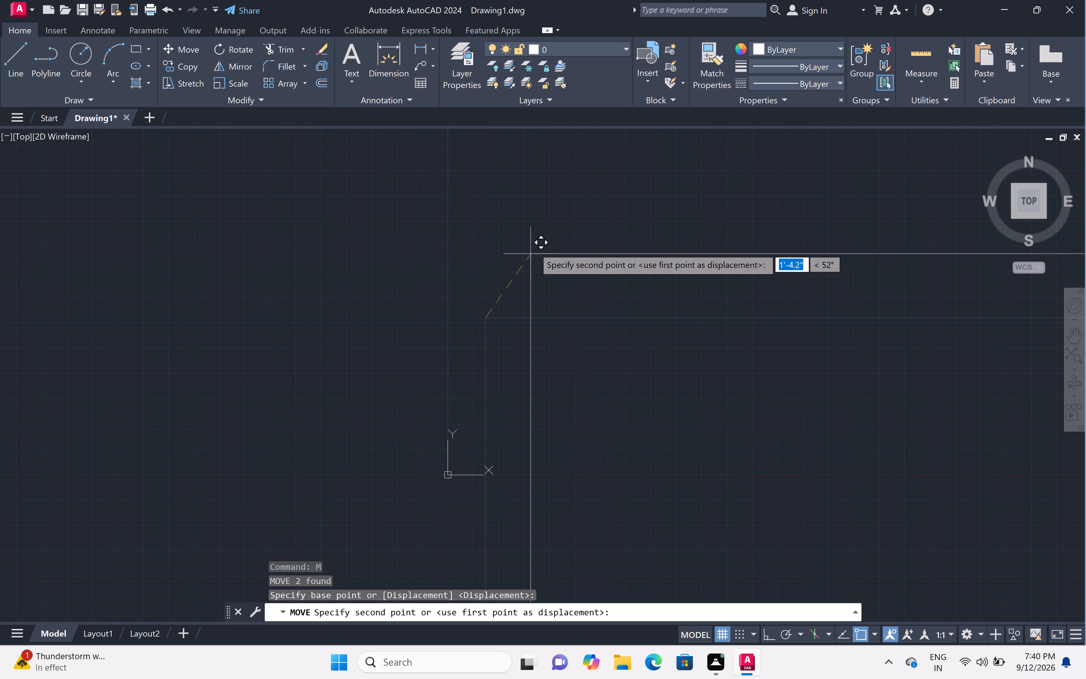
scroll(564, 203, down, 2)
middle_drag(632, 185, 434, 450)
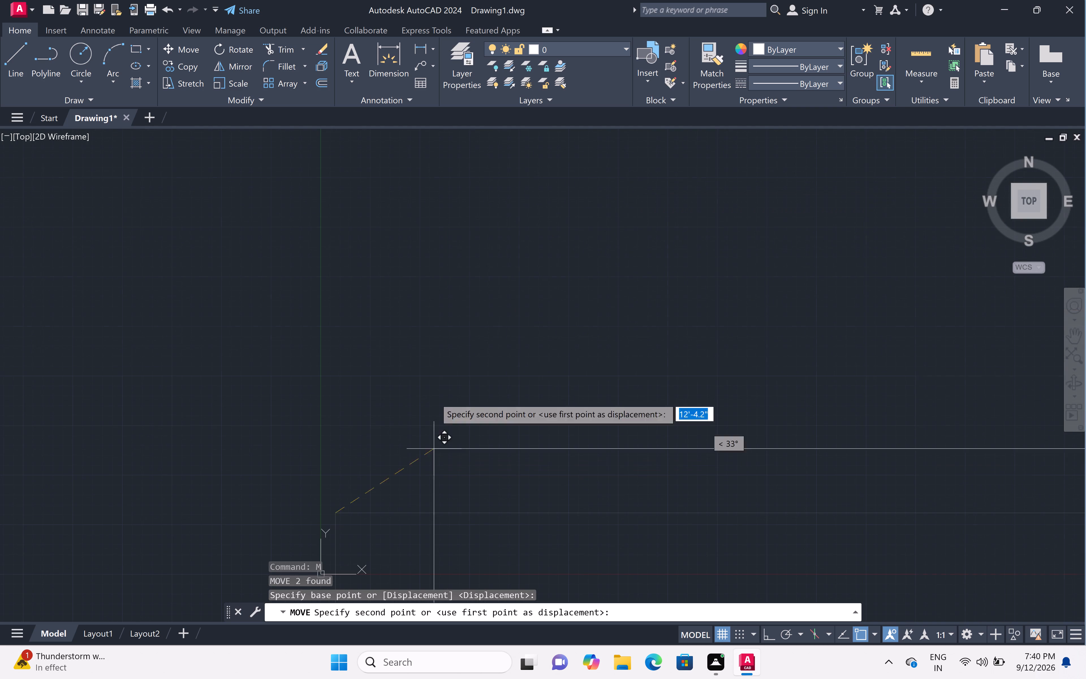
click(432, 210)
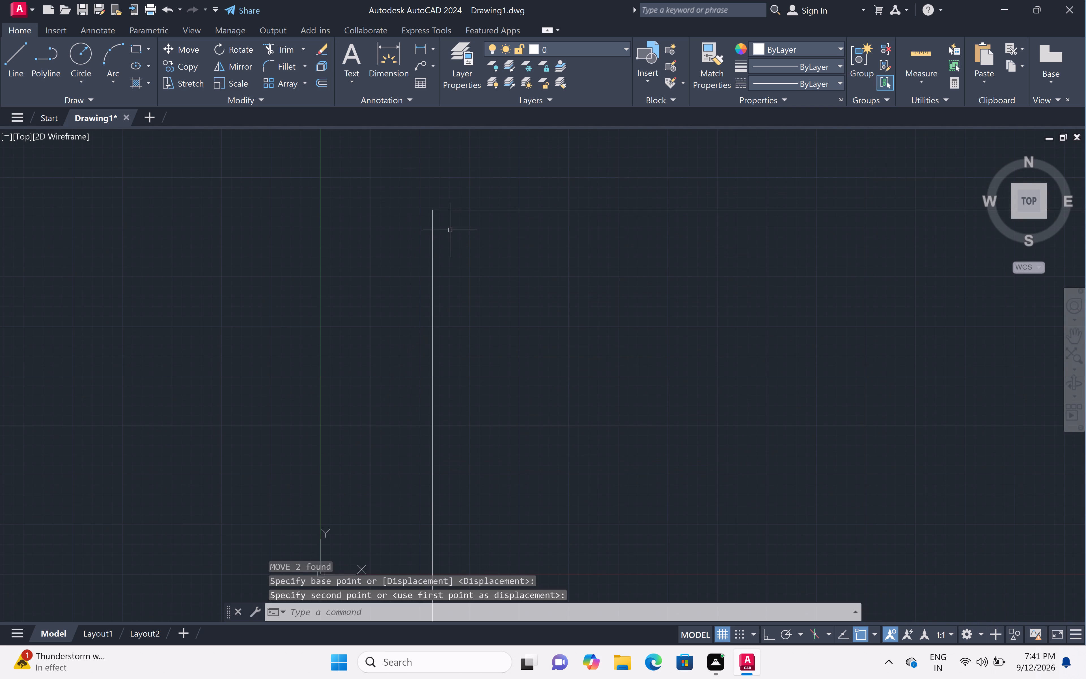
Offset the horizontal line downward and the vertical line to the right by 9" to form the wall thickness.
scroll(442, 207, up, 3)
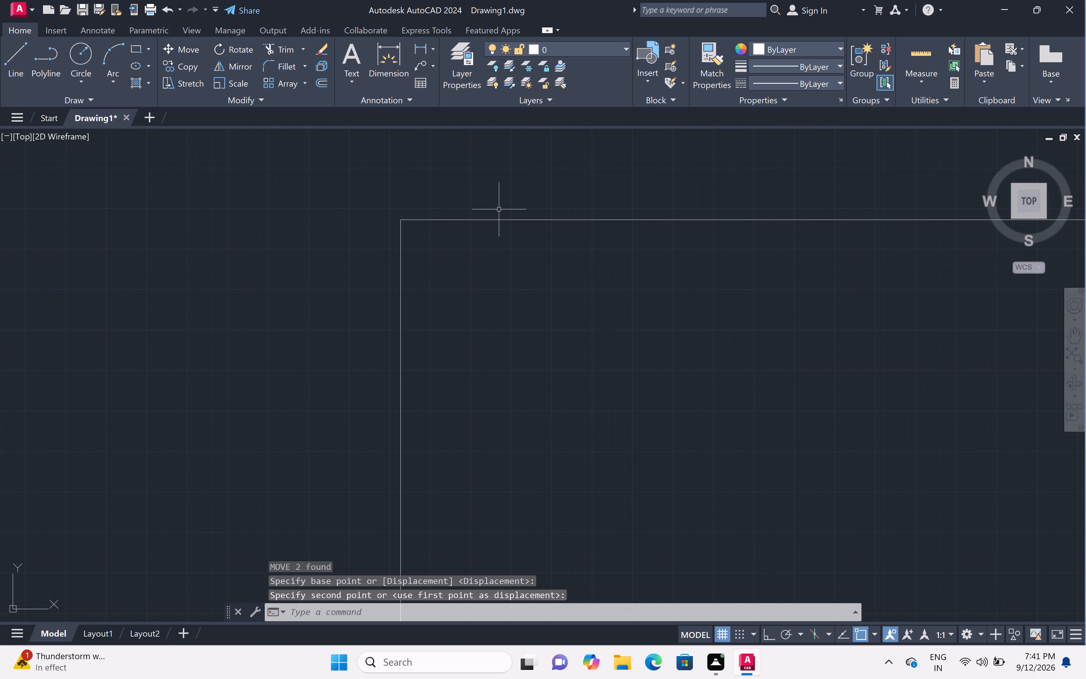
key(o)
key(f)
key(f)
key(space)
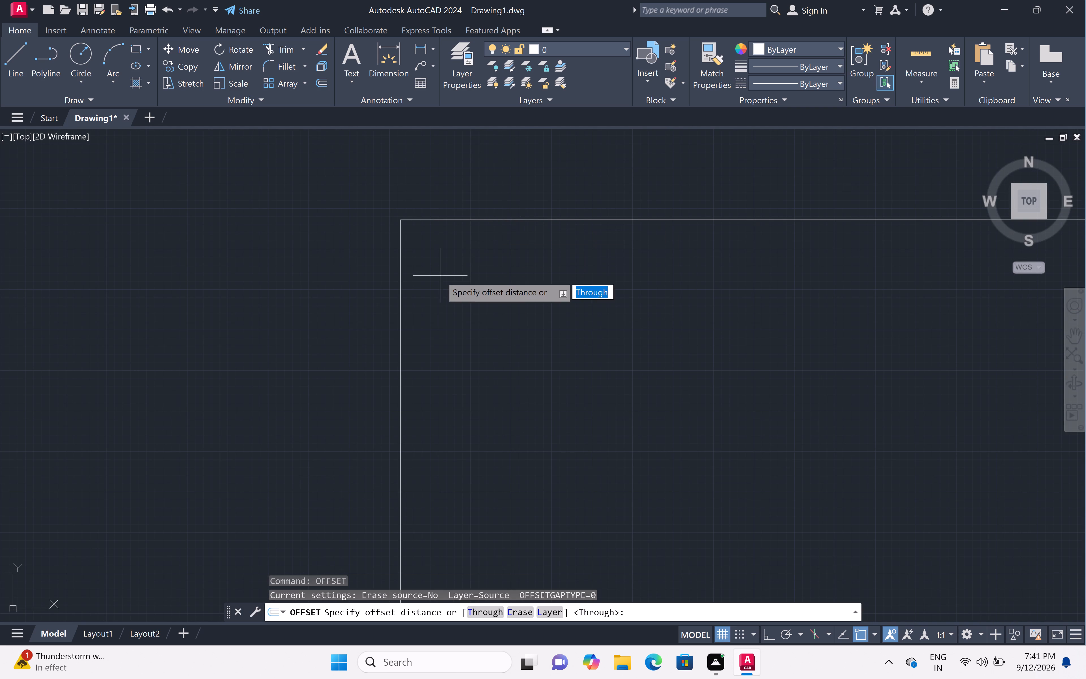
key(9)
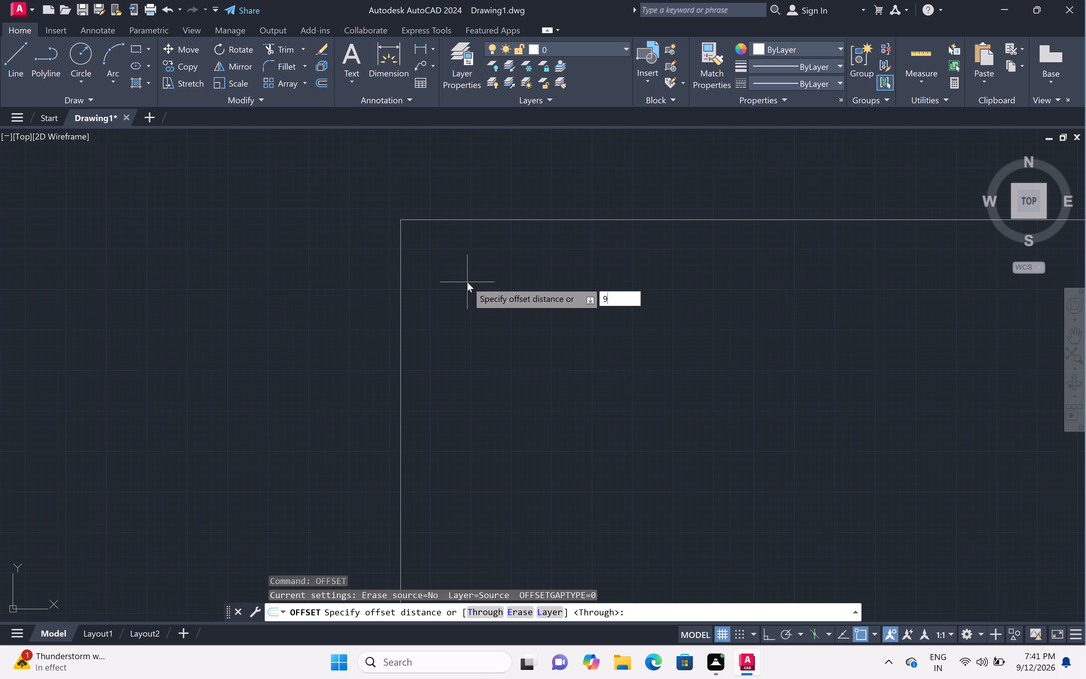
text(")
key(space)
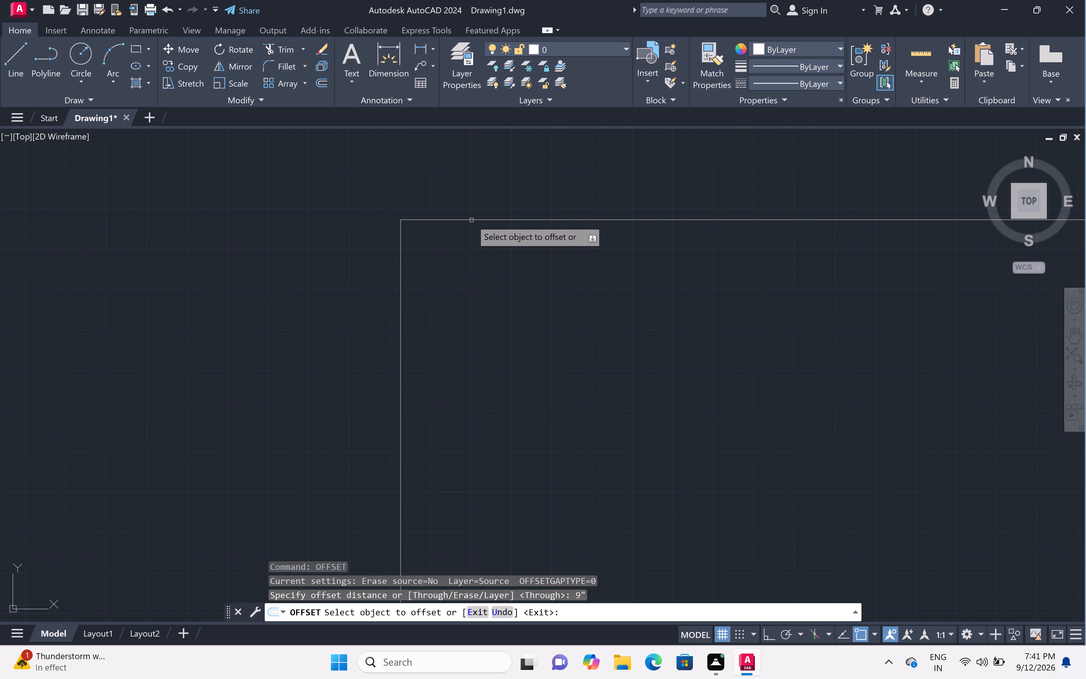
click(471, 220)
click(473, 298)
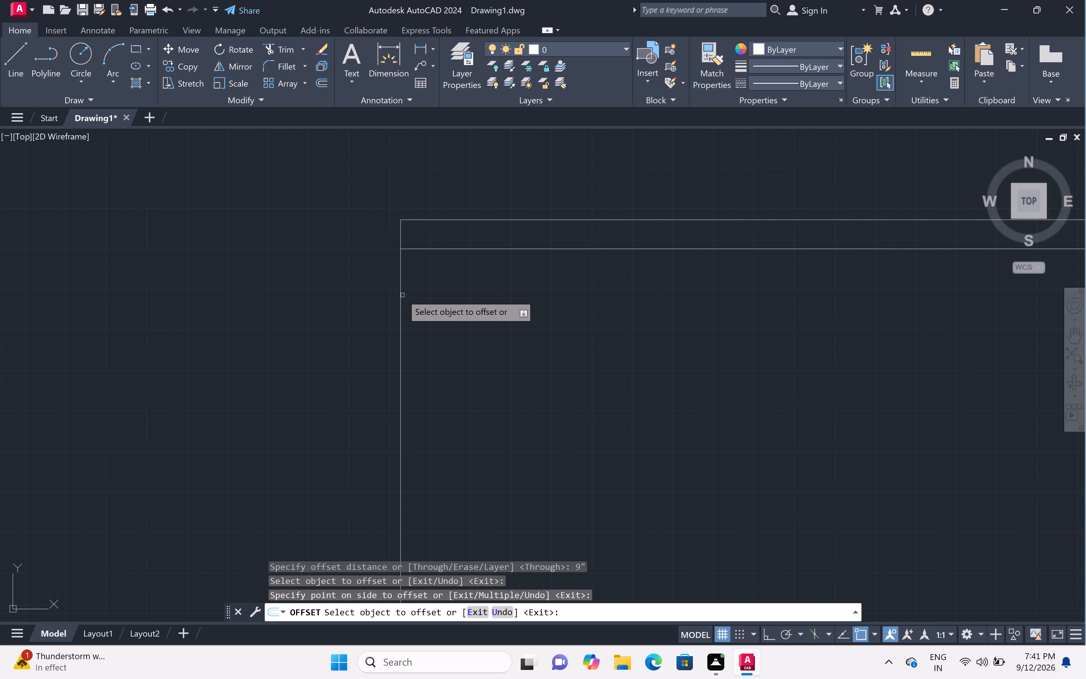
click(401, 295)
click(571, 297)
scroll(571, 296, down, 5)
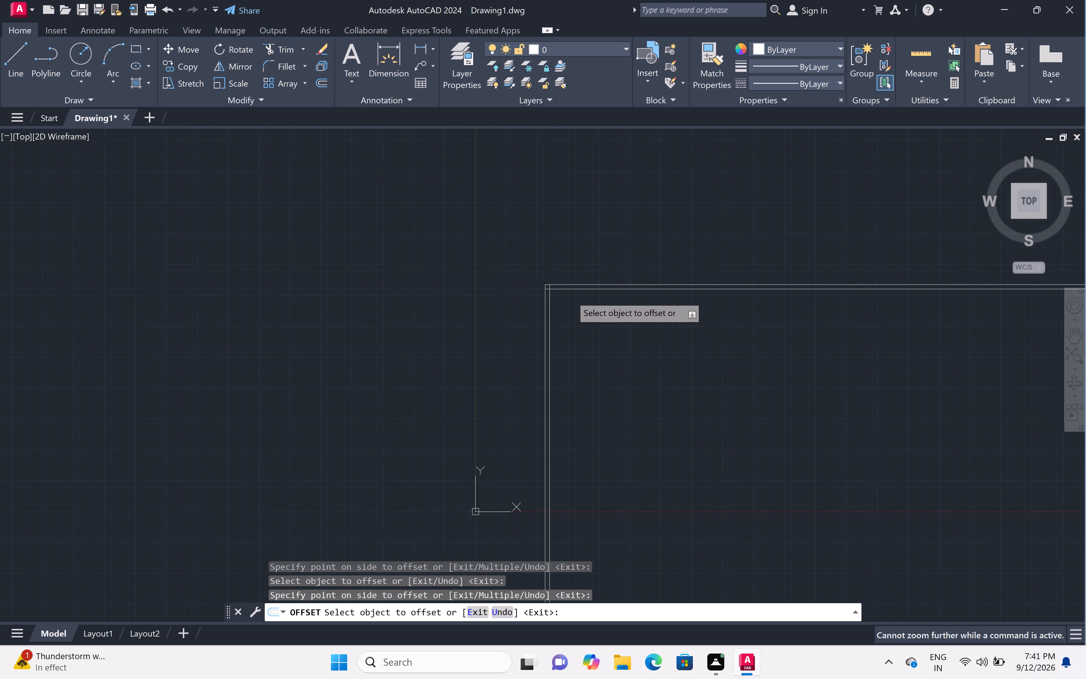
key(Escape)
Move all four wall lines by their outer corner to a new point farther up and right of the origin.
click(605, 268)
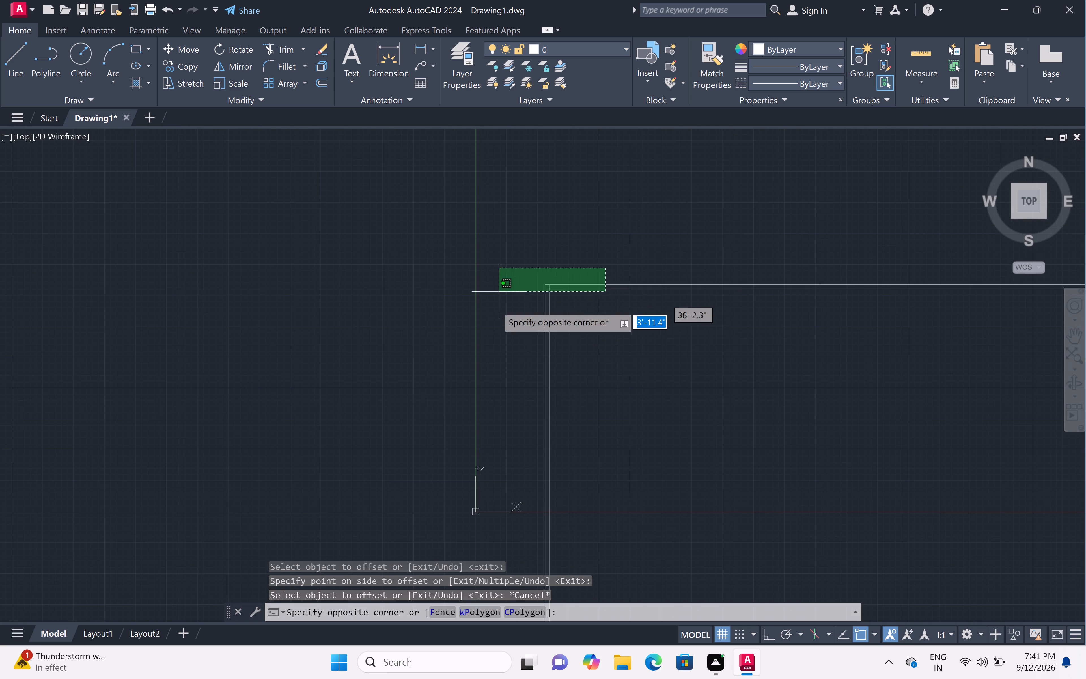
click(491, 343)
scroll(586, 327, down, 5)
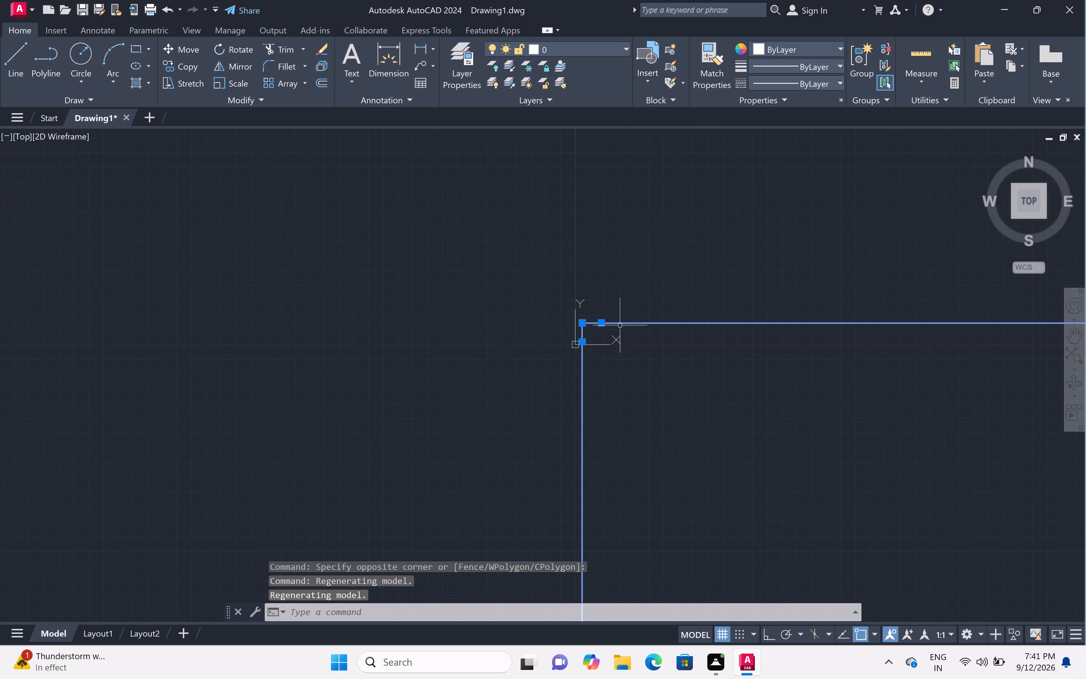
text(m)
key(space)
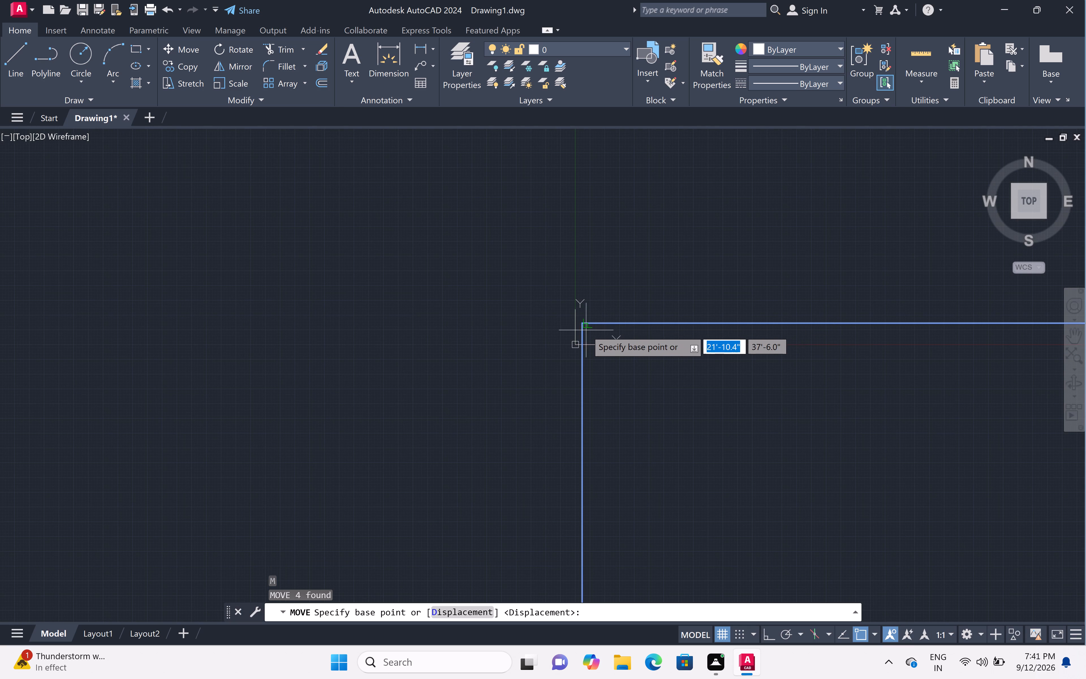
click(582, 324)
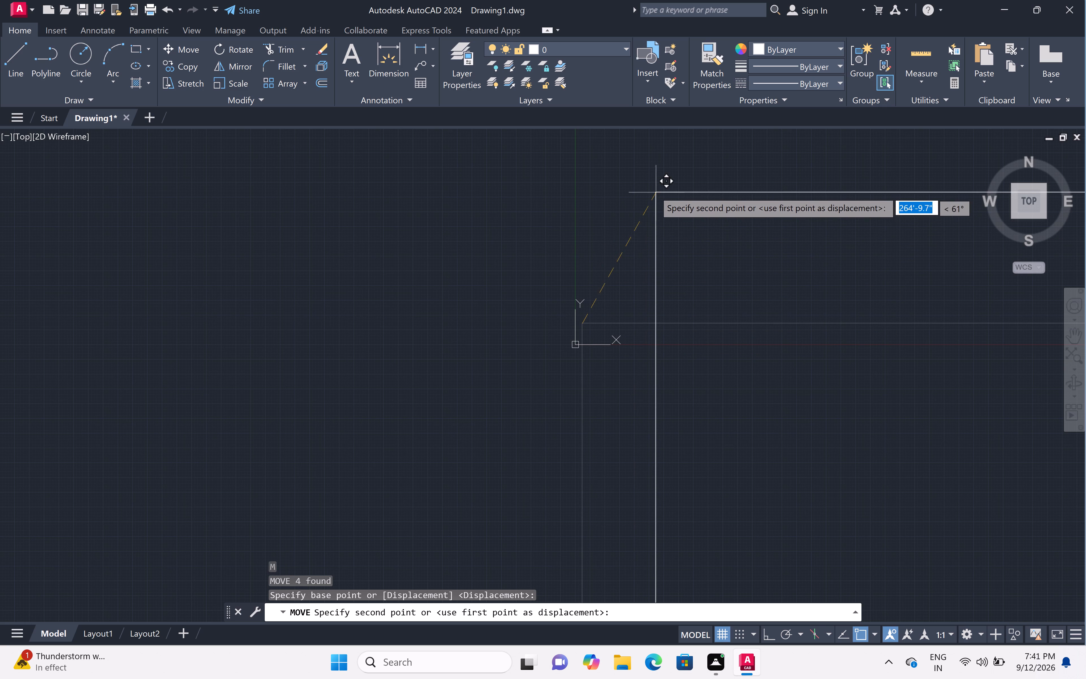
scroll(642, 181, down, 1)
middle_drag(641, 181, 640, 182)
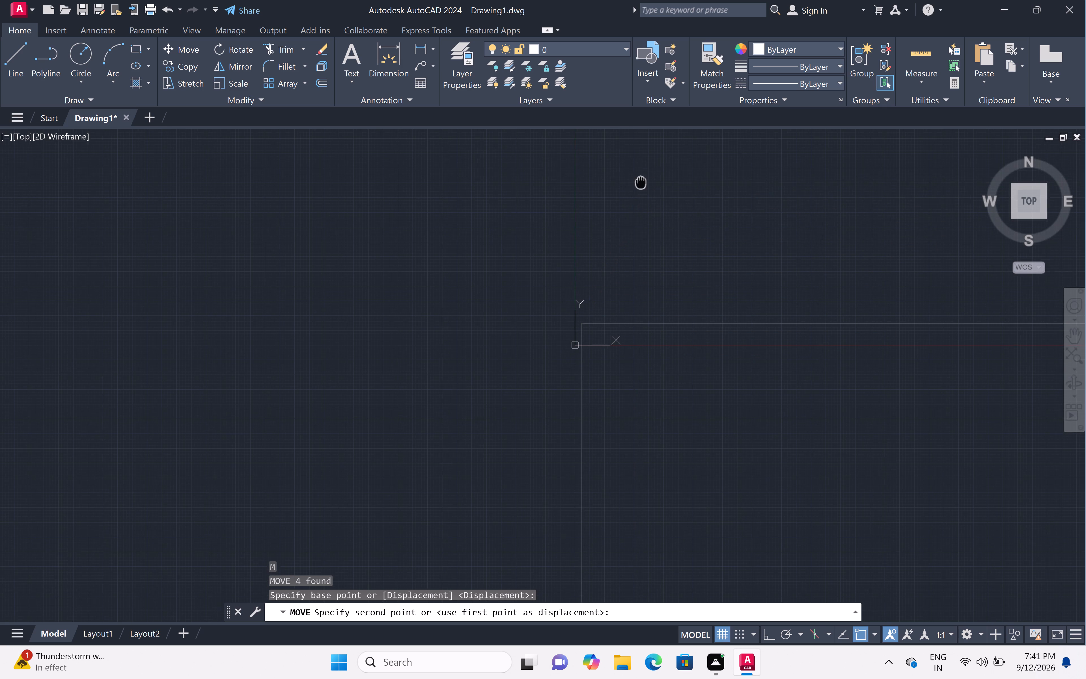
middle_drag(640, 182, 568, 352)
click(605, 237)
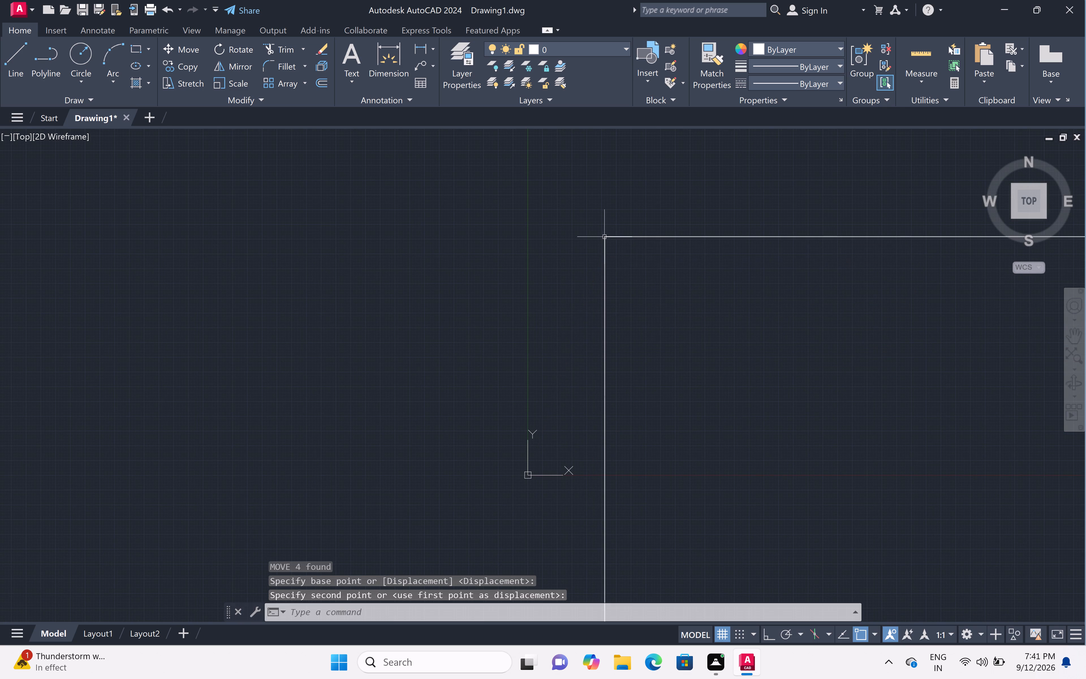
Move all four wall lines by their outer corner about 115' up and to the right, at roughly 53°.
middle_drag(636, 253, 411, 260)
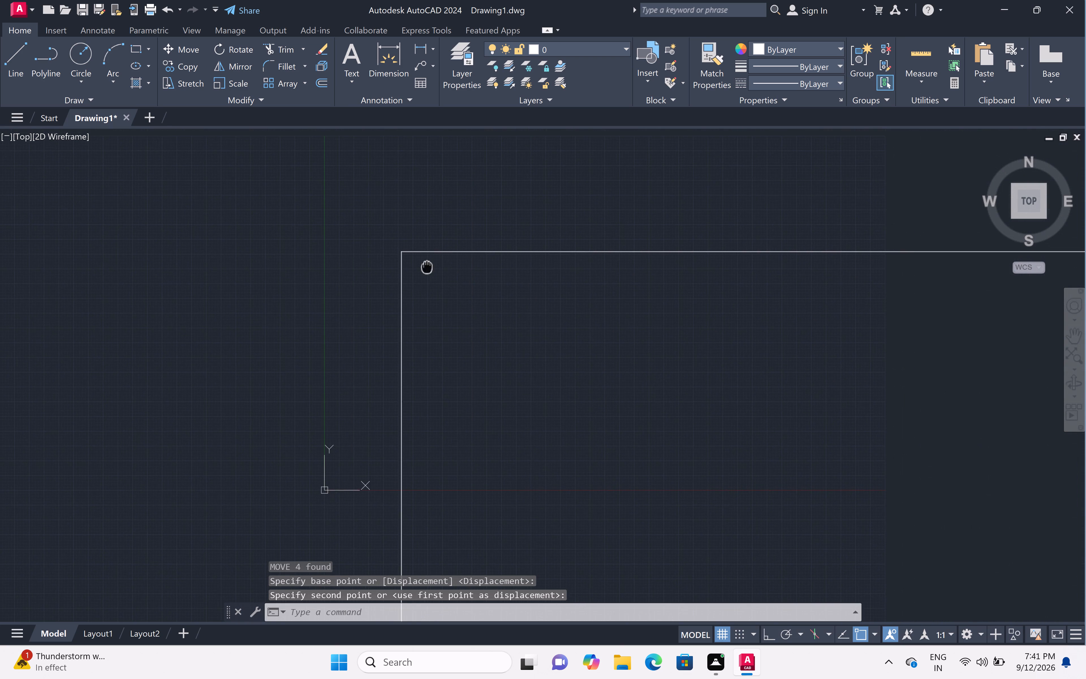
middle_drag(411, 260, 398, 253)
click(435, 208)
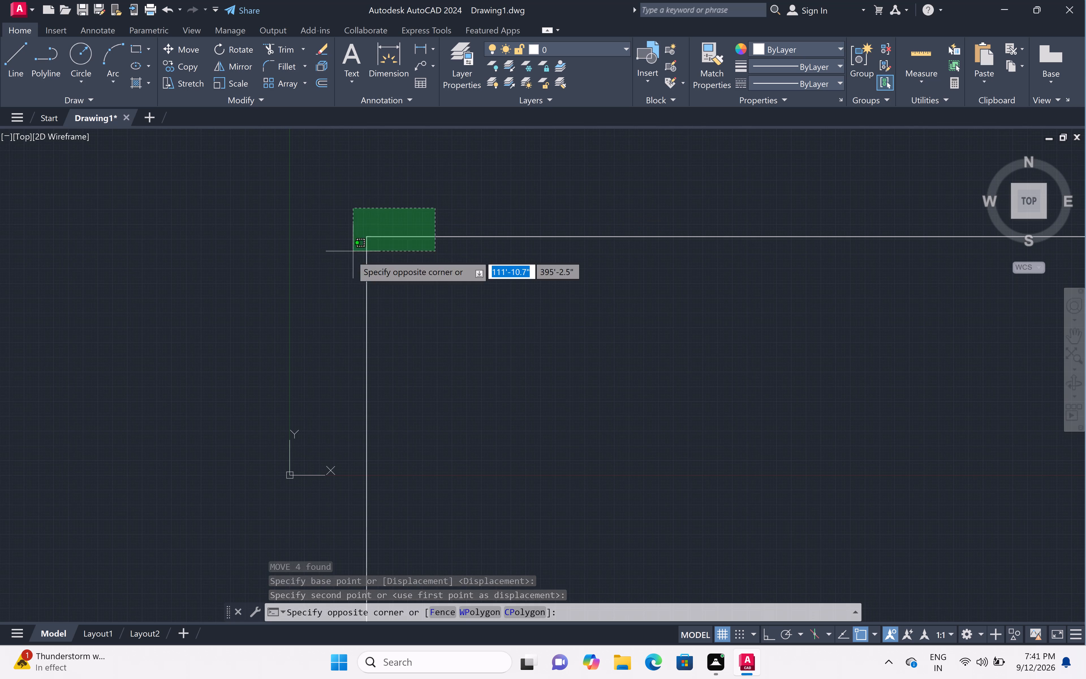
click(333, 287)
text(m)
key(space)
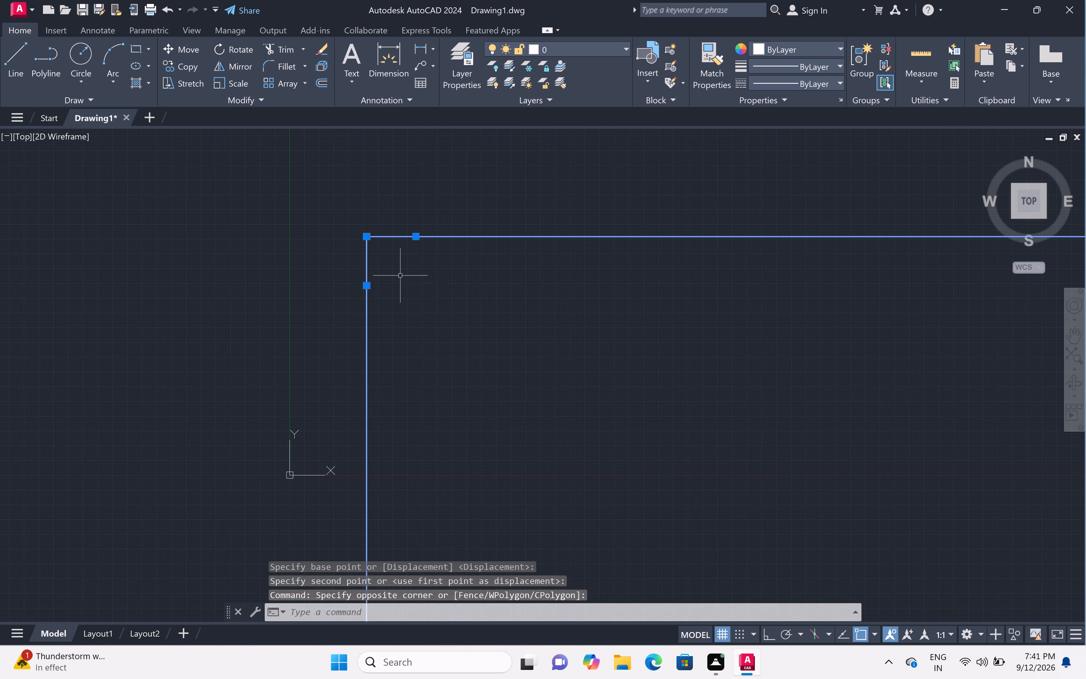
drag(366, 237, 367, 234)
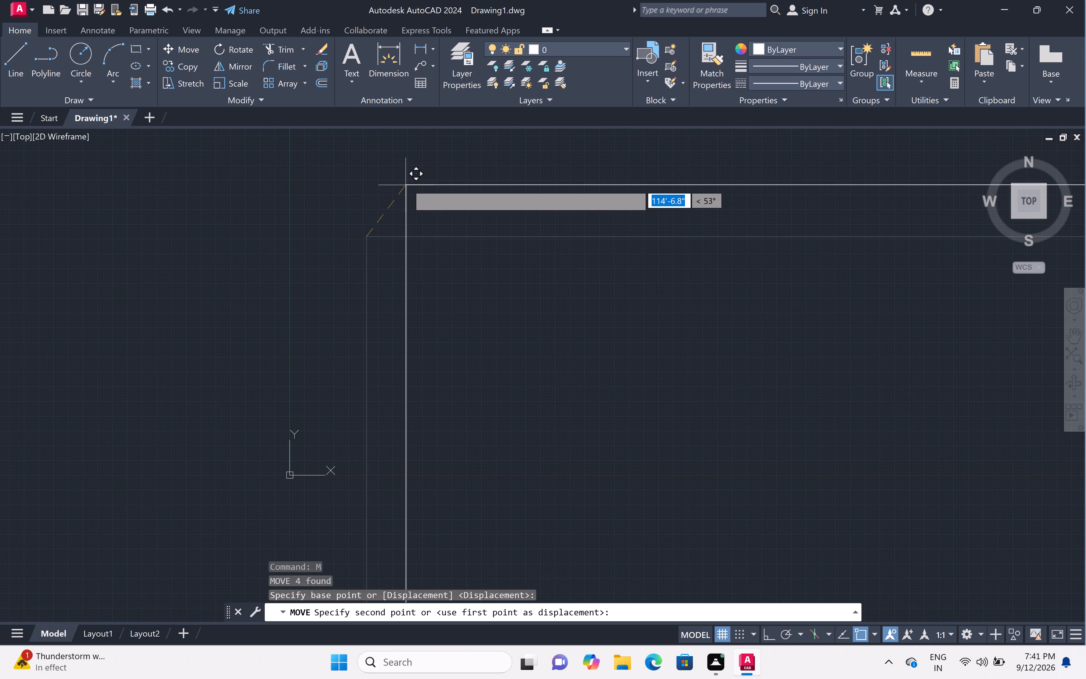
click(407, 184)
Examine the upper-left wall corner up close, where the outer and inner wall lines meet and cross.
scroll(426, 169, up, 2)
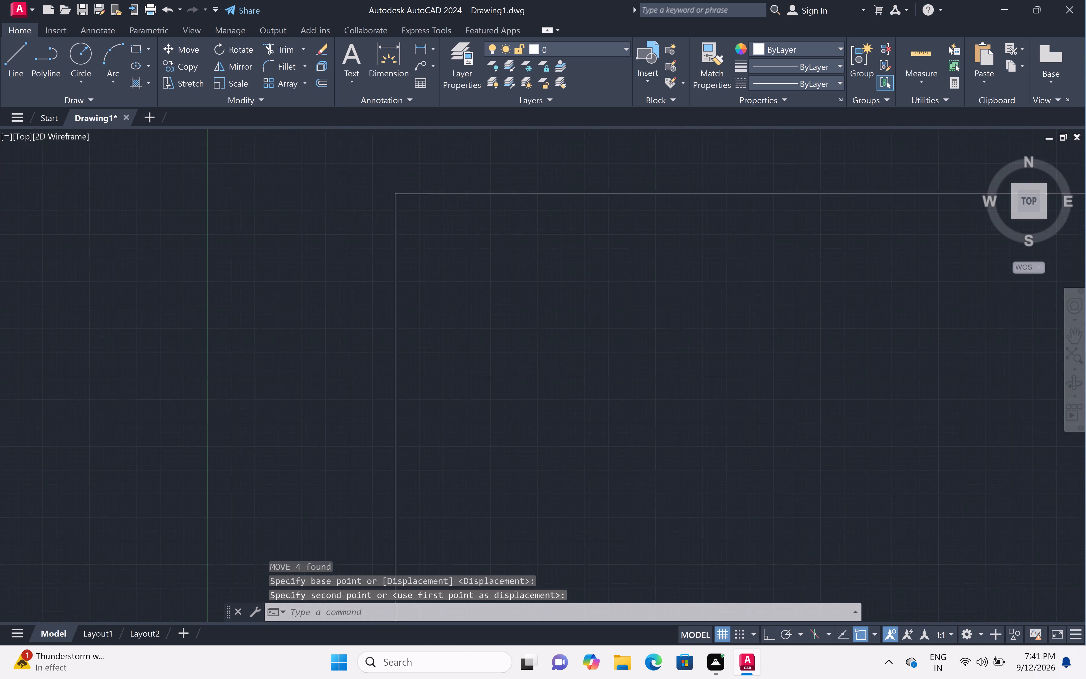
scroll(426, 169, up, 1)
scroll(337, 226, up, 3)
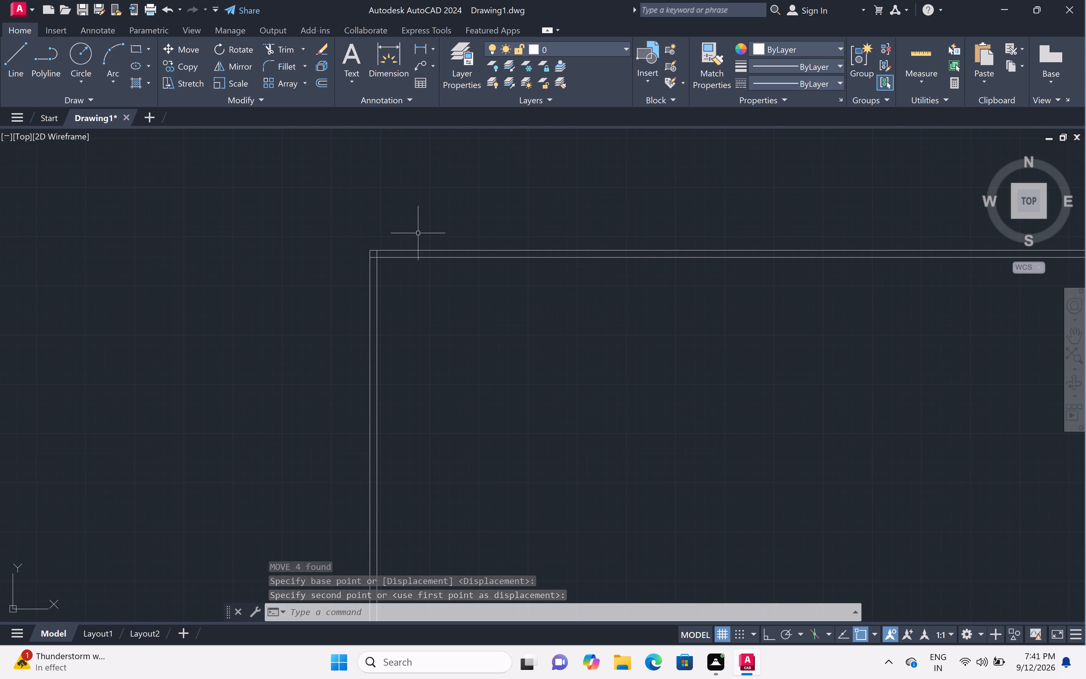
scroll(418, 232, up, 1)
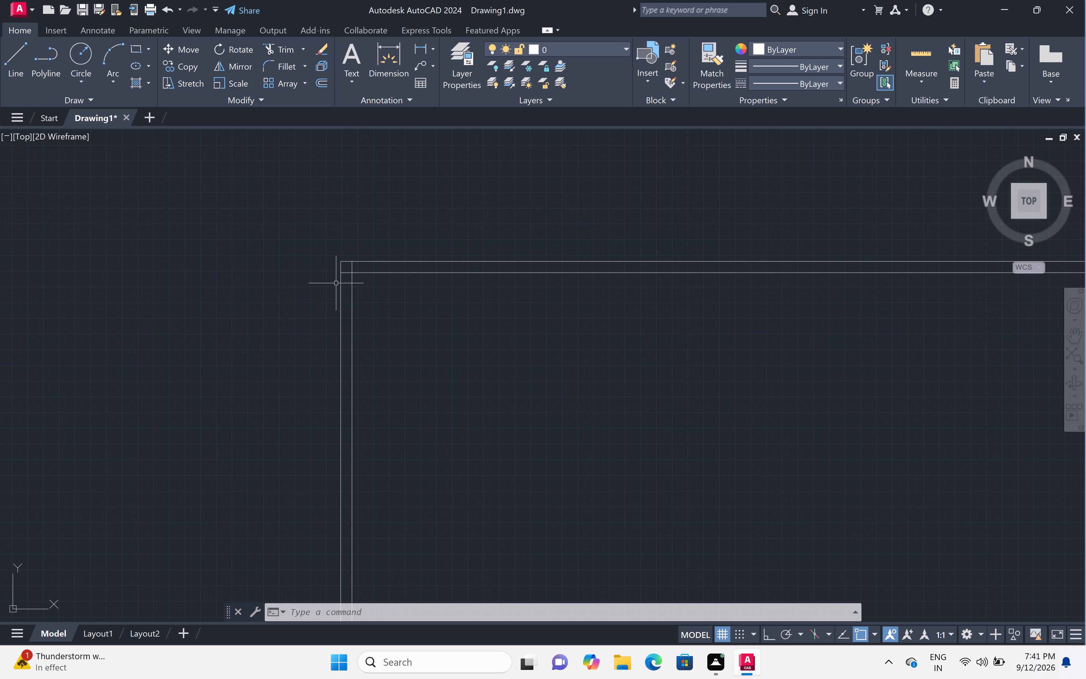
scroll(361, 264, up, 1)
scroll(362, 264, down, 1)
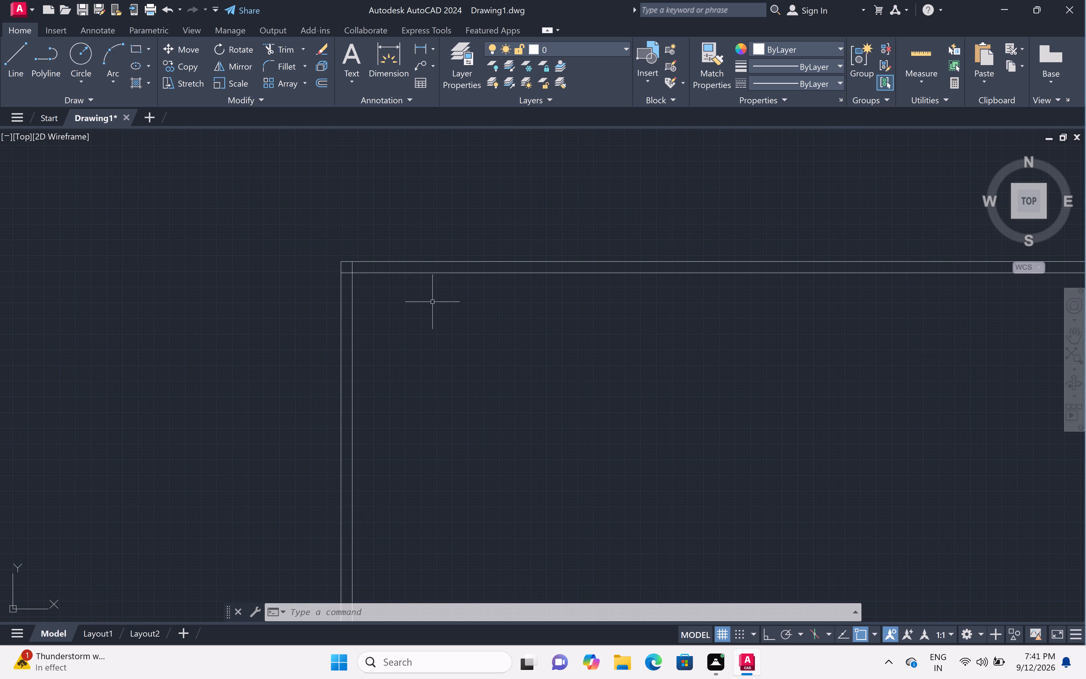
middle_drag(432, 302, 342, 303)
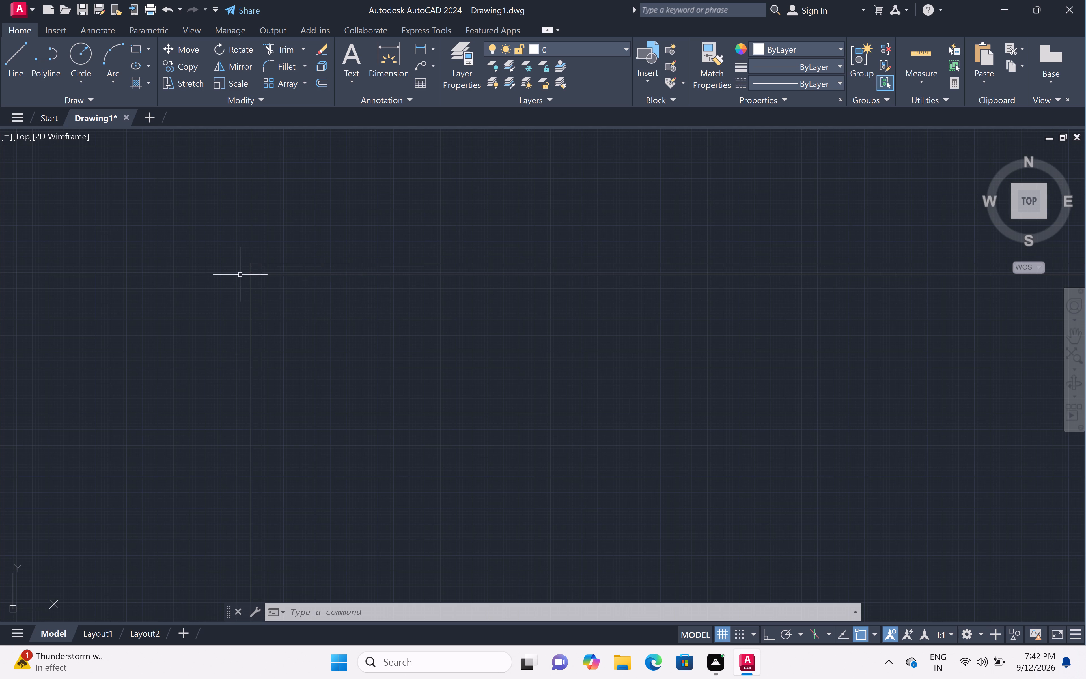
scroll(237, 274, up, 1)
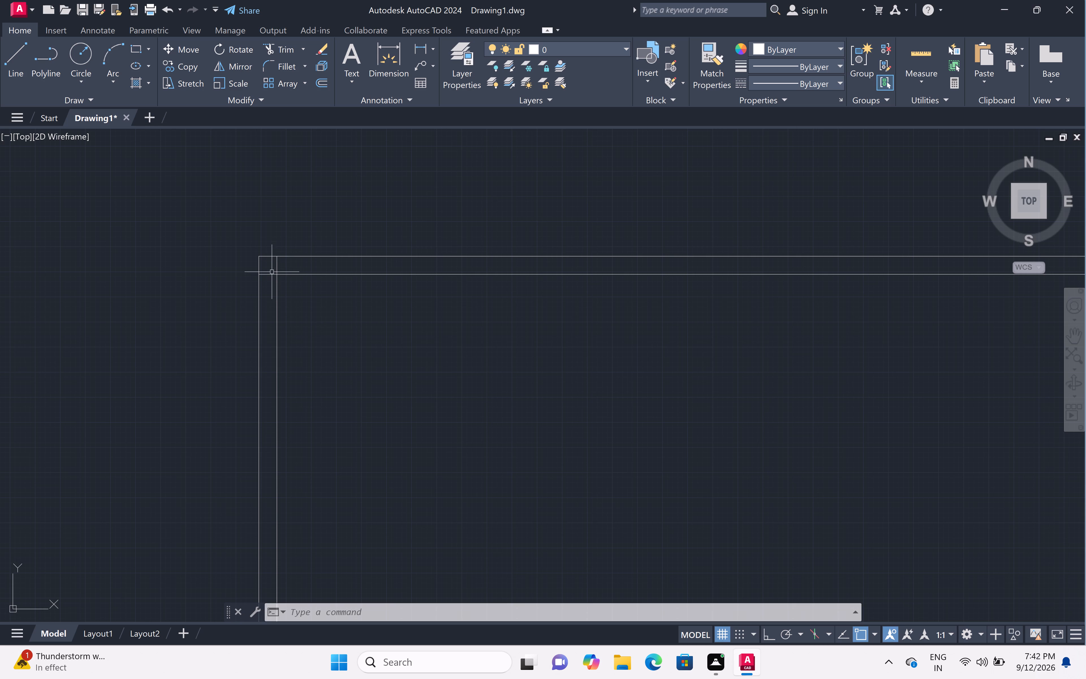
scroll(282, 288, up, 2)
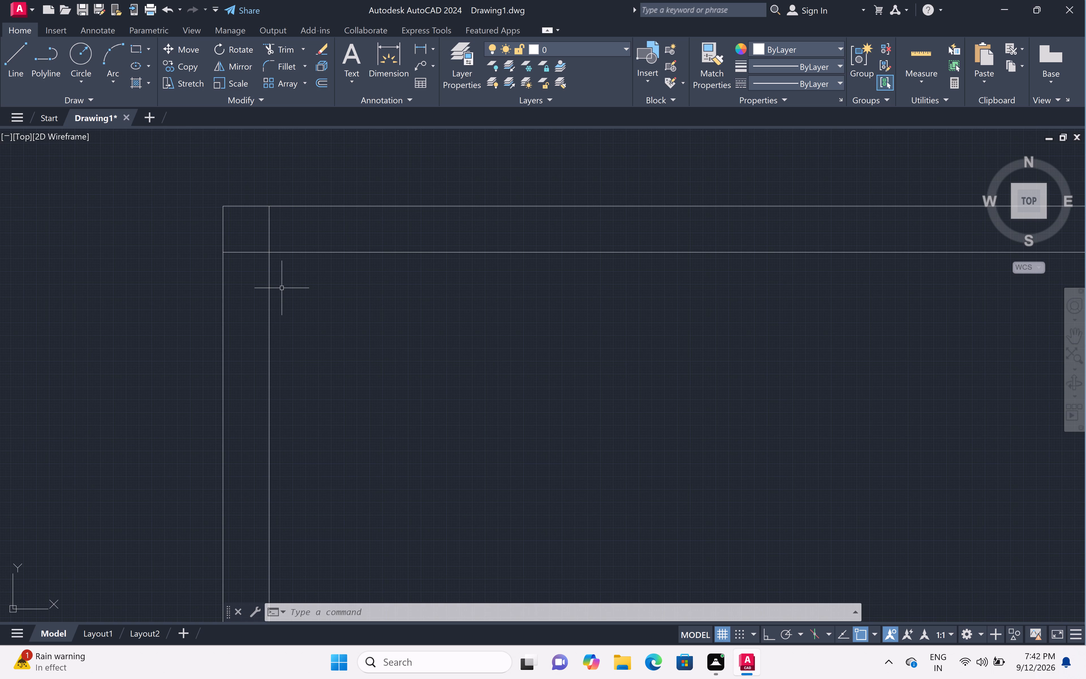
scroll(282, 287, down, 2)
scroll(308, 307, down, 1)
middle_click(303, 314)
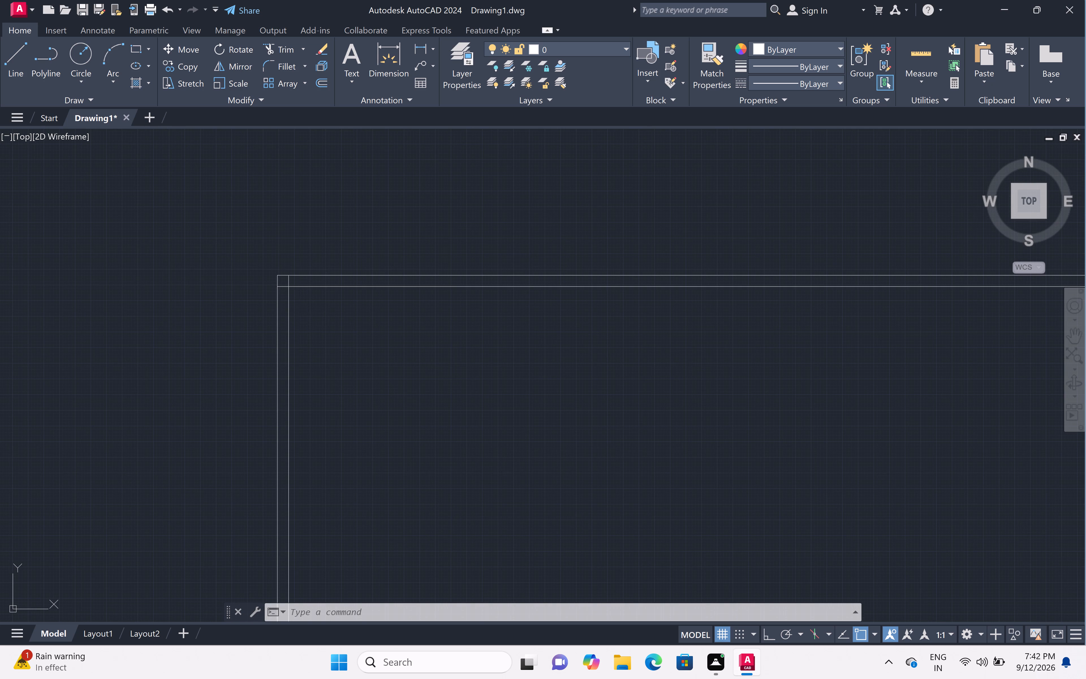
middle_drag(319, 305, 351, 292)
scroll(319, 286, up, 2)
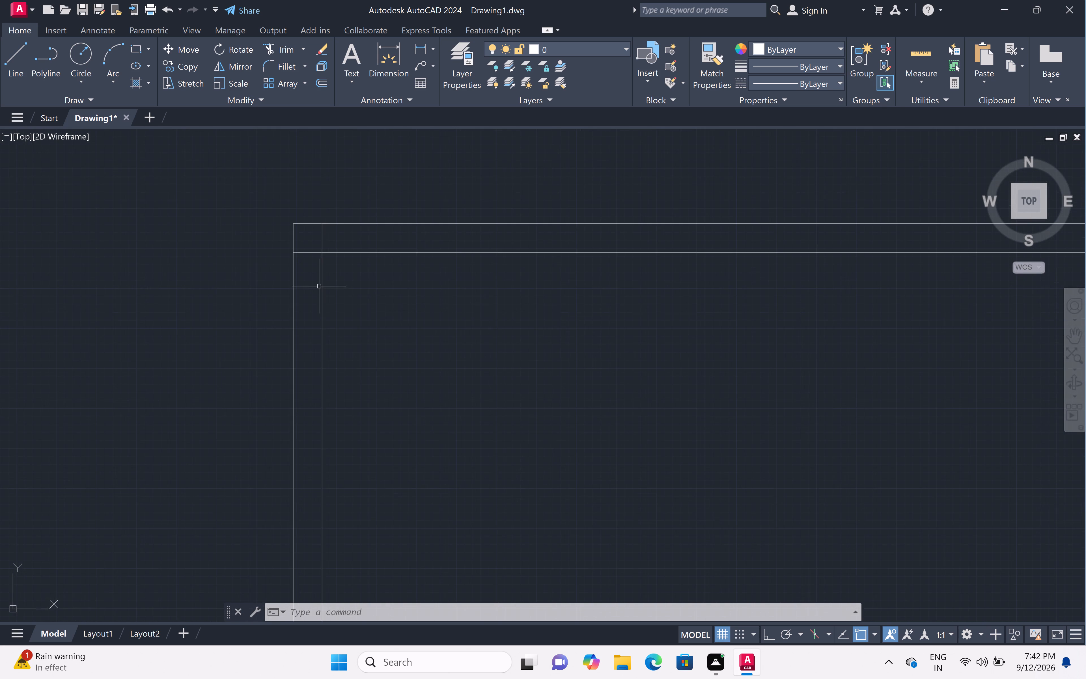
scroll(322, 286, down, 1)
middle_drag(348, 295, 353, 259)
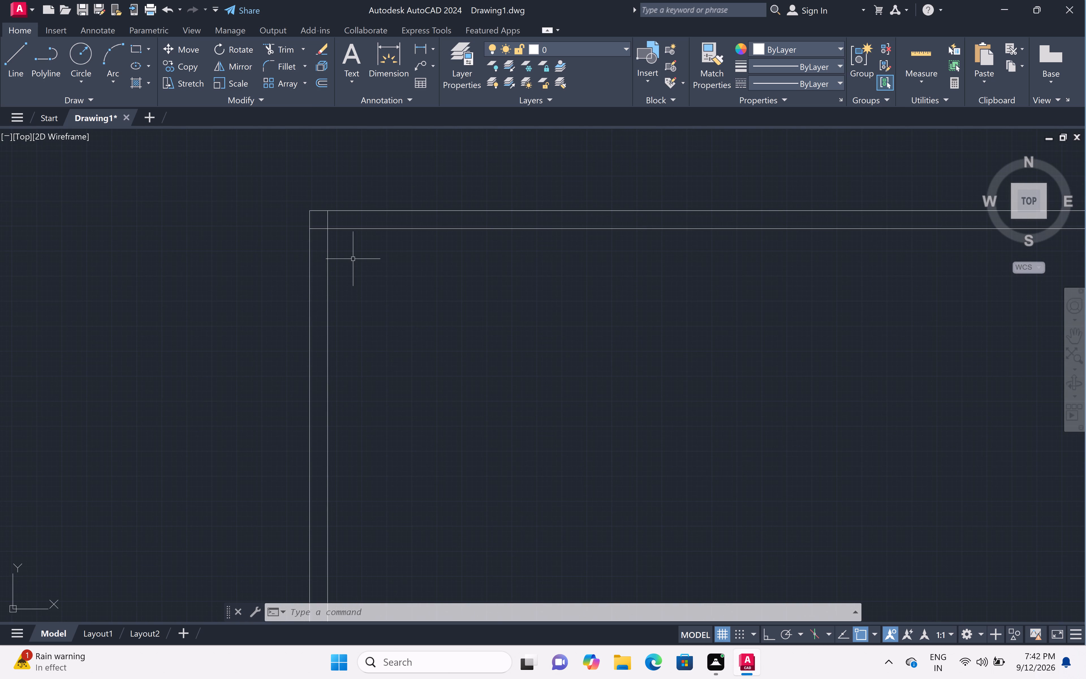
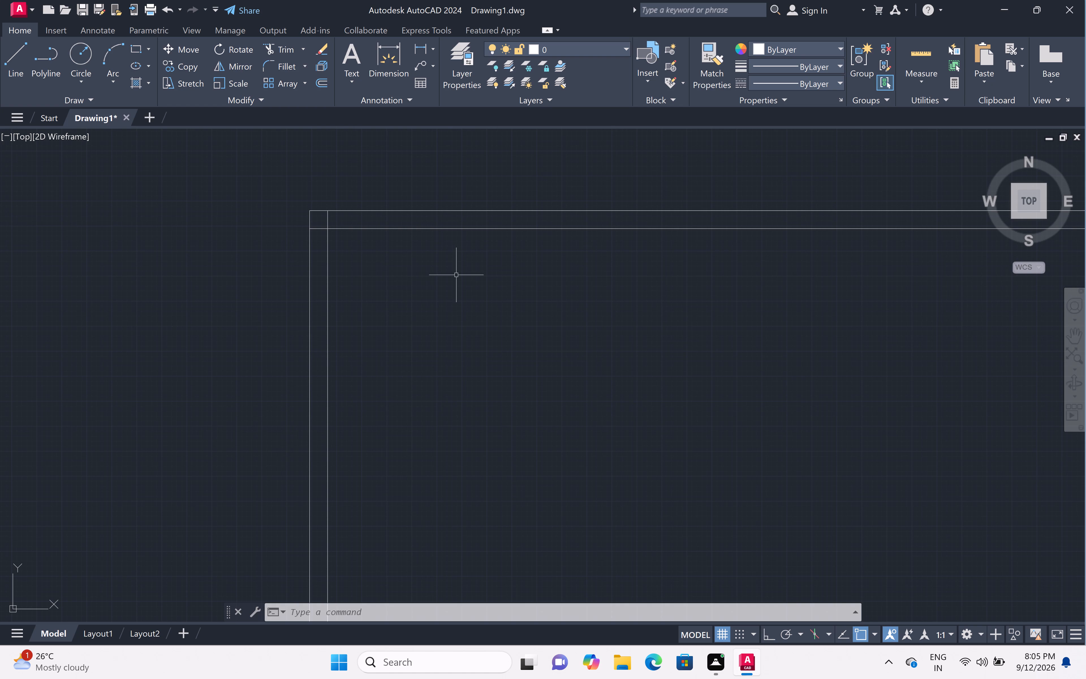
Offset the inner line of the vertical outer wall 12' to the right for the first room's width.
key(o)
text(ff)
key(space)
key(1)
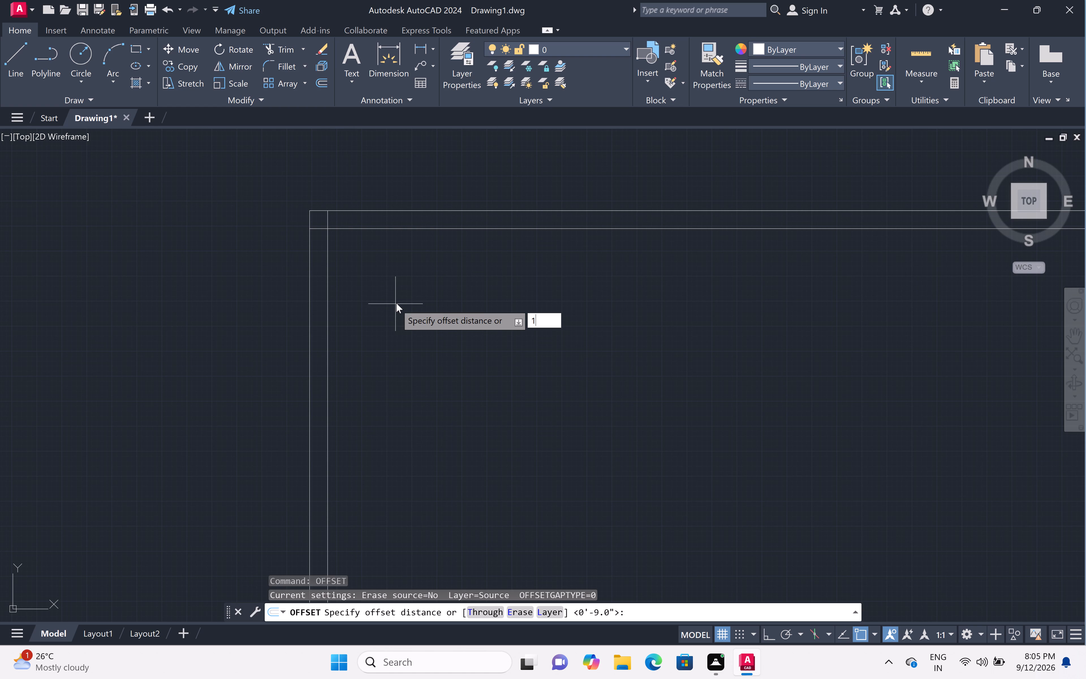
key(2)
text(')
key(space)
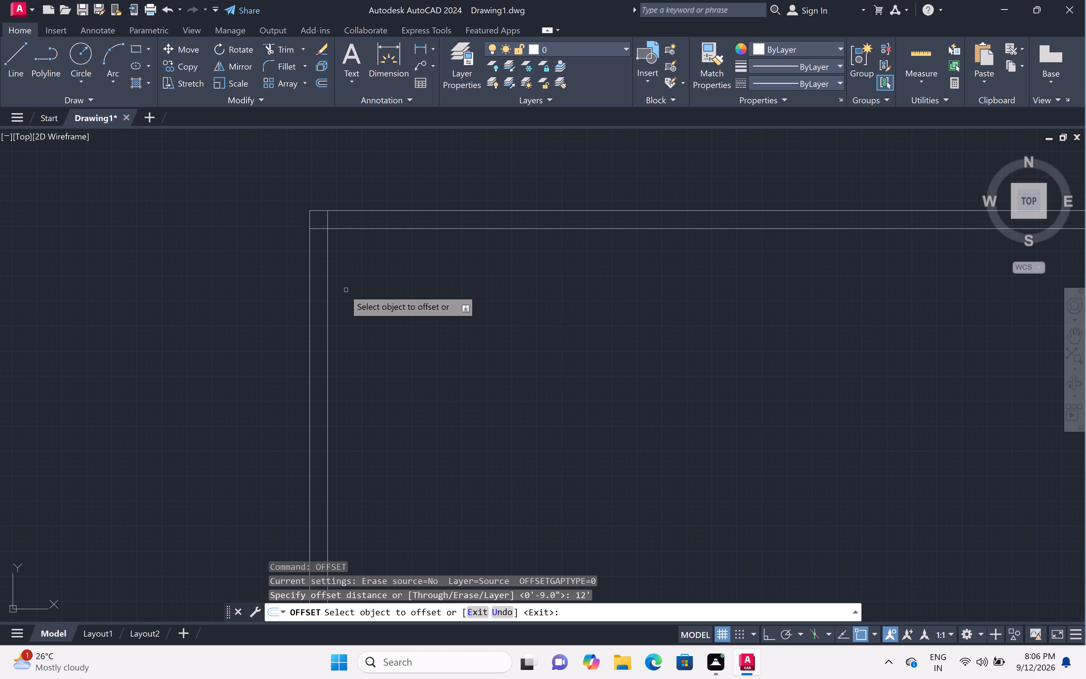
click(328, 295)
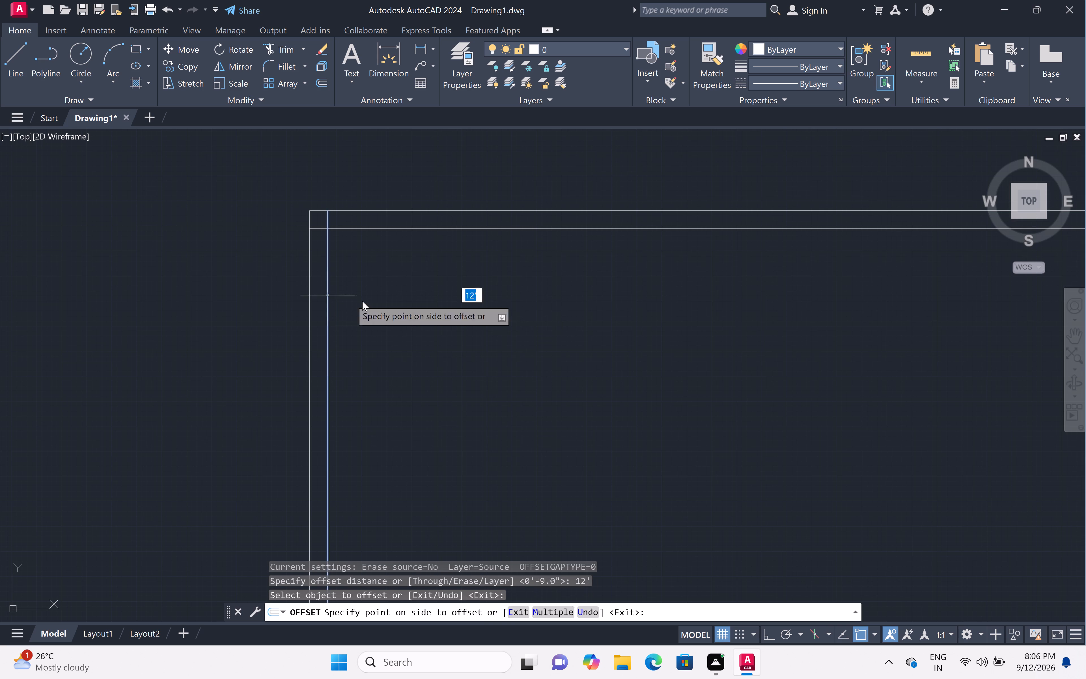
click(685, 350)
key(space)
Offset the inner line of the horizontal outer wall 14' downward for the first room's depth.
key(space)
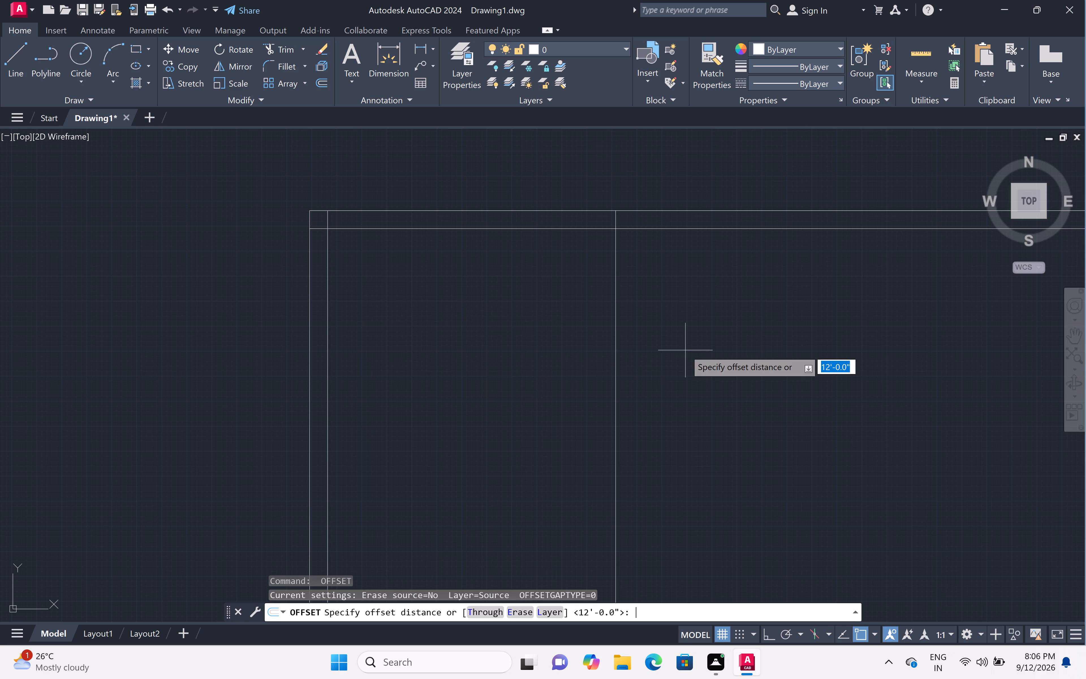
text(14)
key(apostrophe)
key(space)
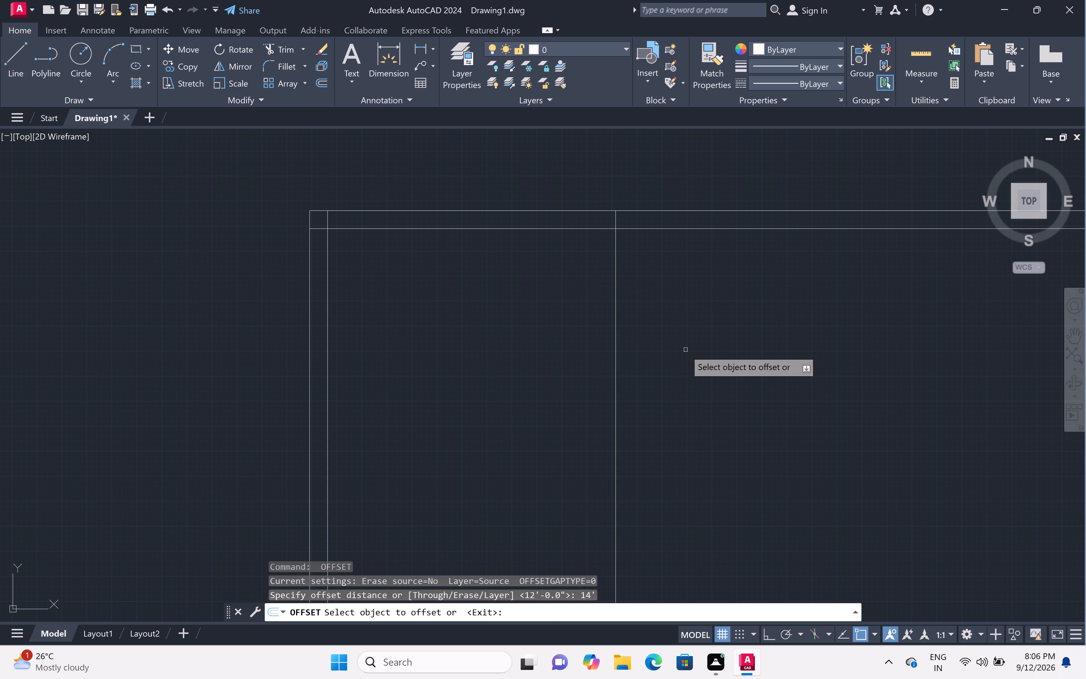
click(444, 228)
click(440, 304)
scroll(441, 299, down, 3)
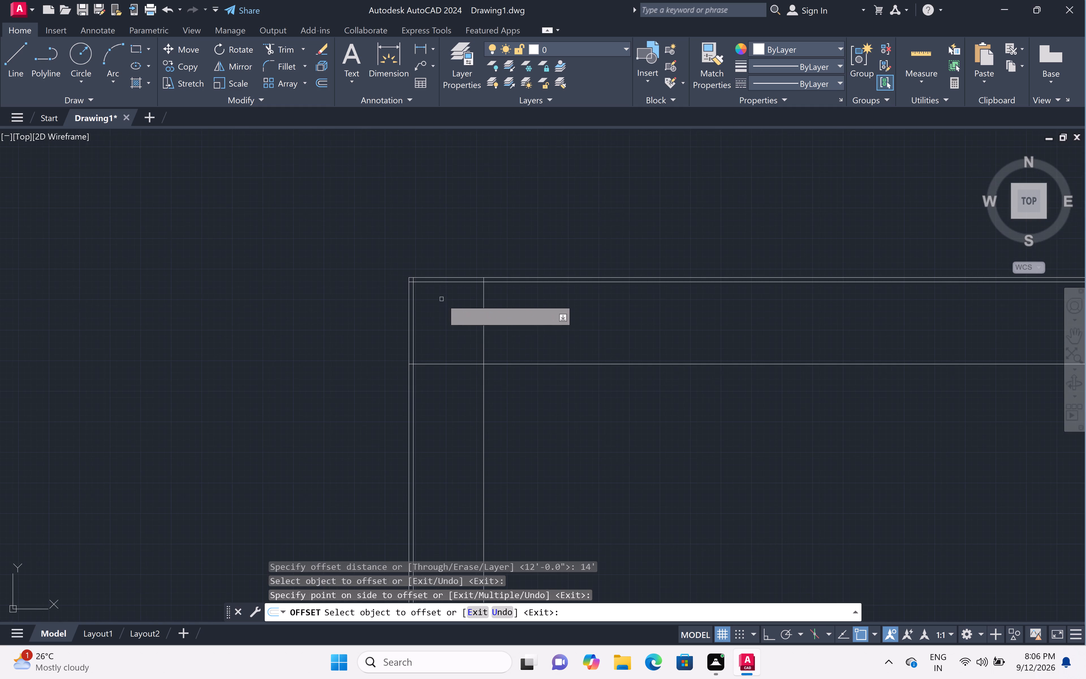
middle_click(448, 315)
middle_click(449, 315)
middle_drag(464, 308, 468, 290)
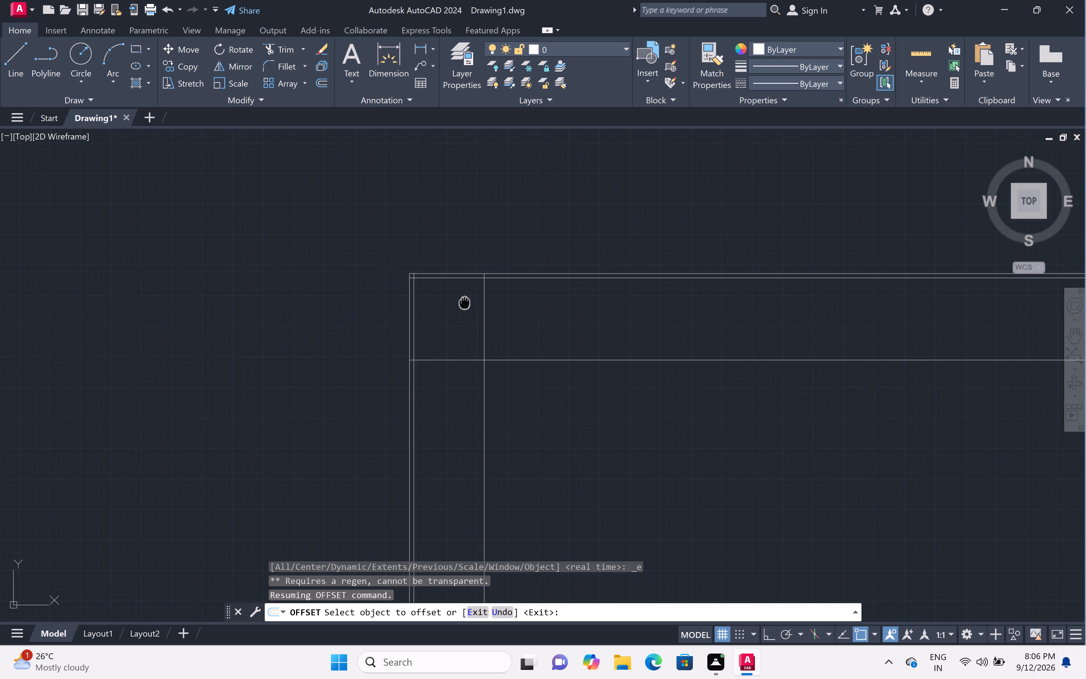
middle_drag(468, 290, 485, 255)
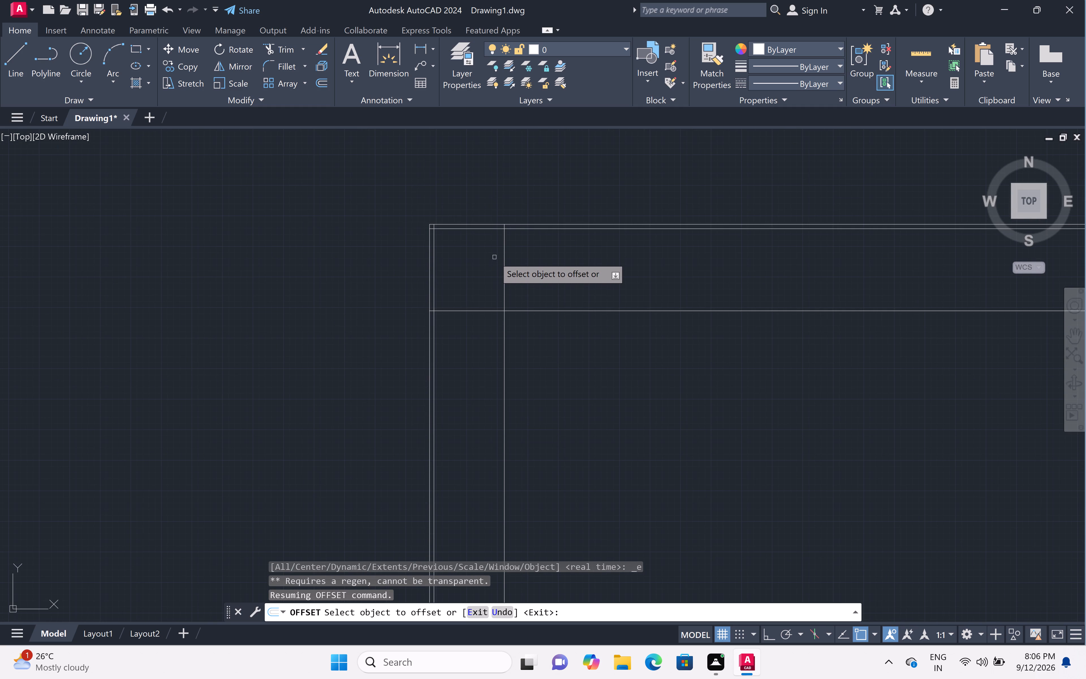
scroll(495, 257, up, 2)
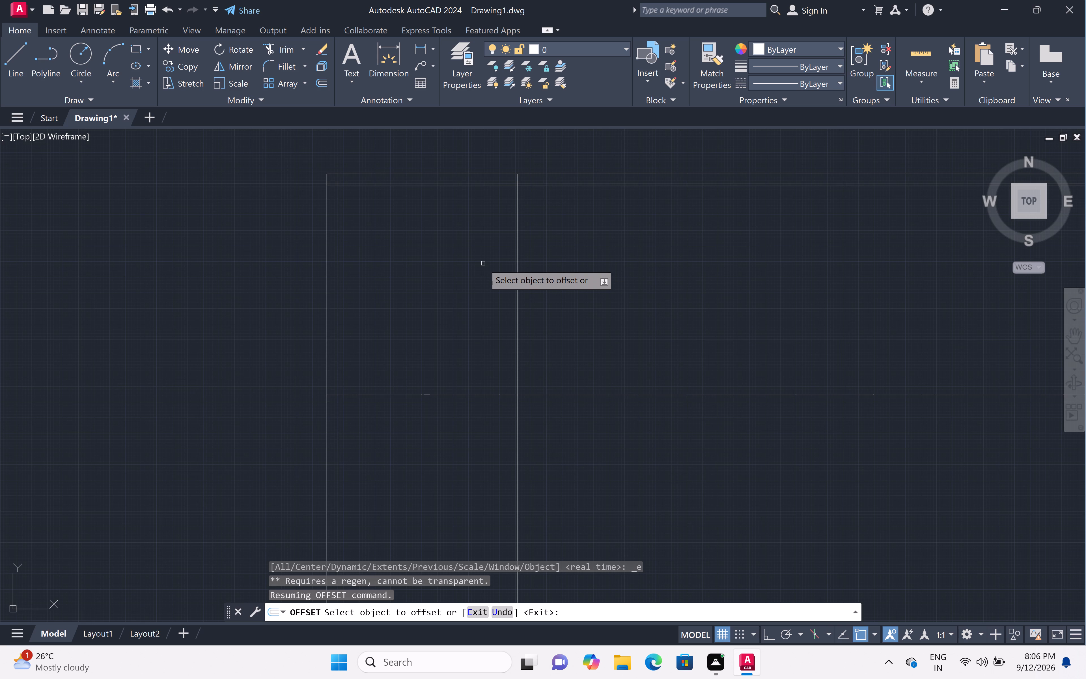
key(space)
Offset the 14' horizontal line downward and the 12' vertical line to the right by 4.5" to form the partition walls.
key(space)
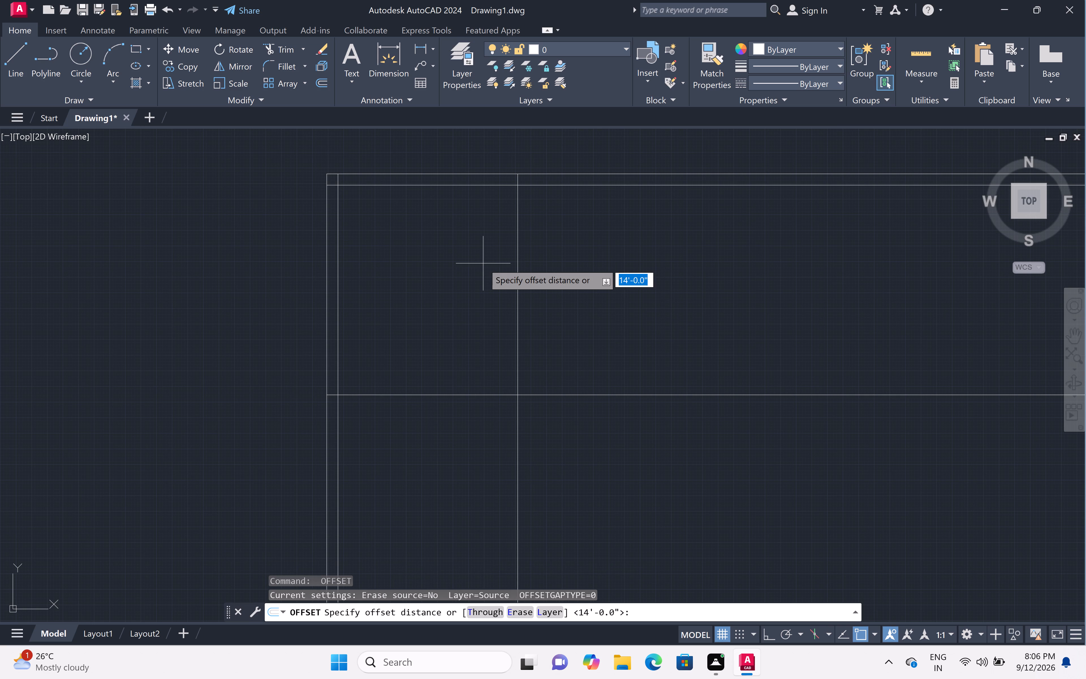
text(4.5")
key(space)
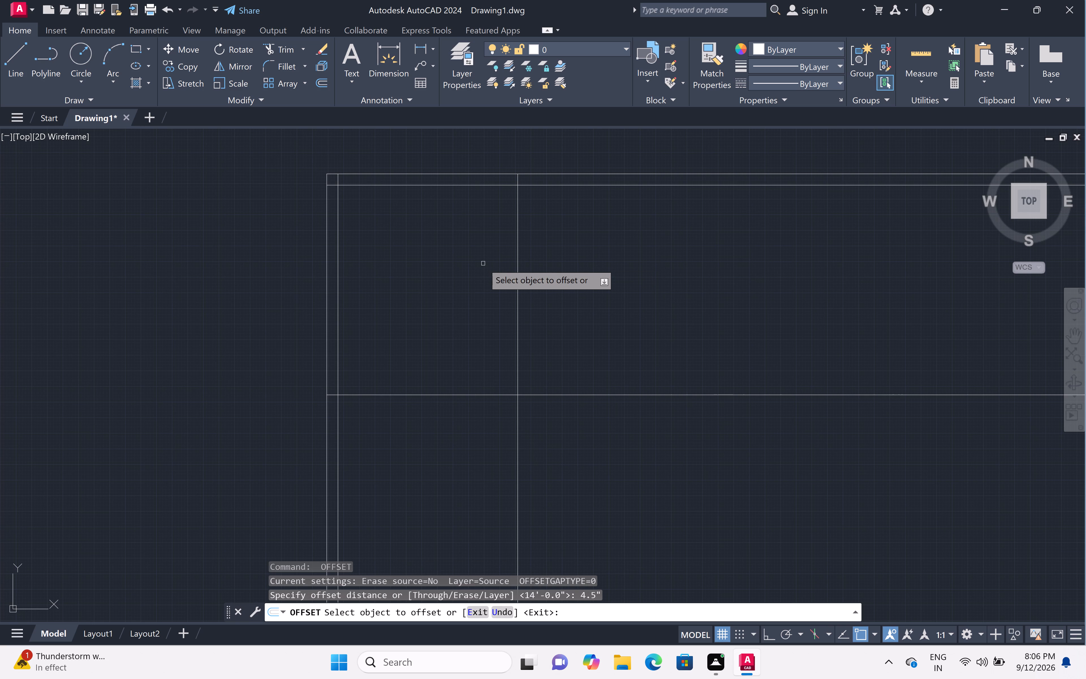
click(470, 394)
drag(466, 432, 468, 429)
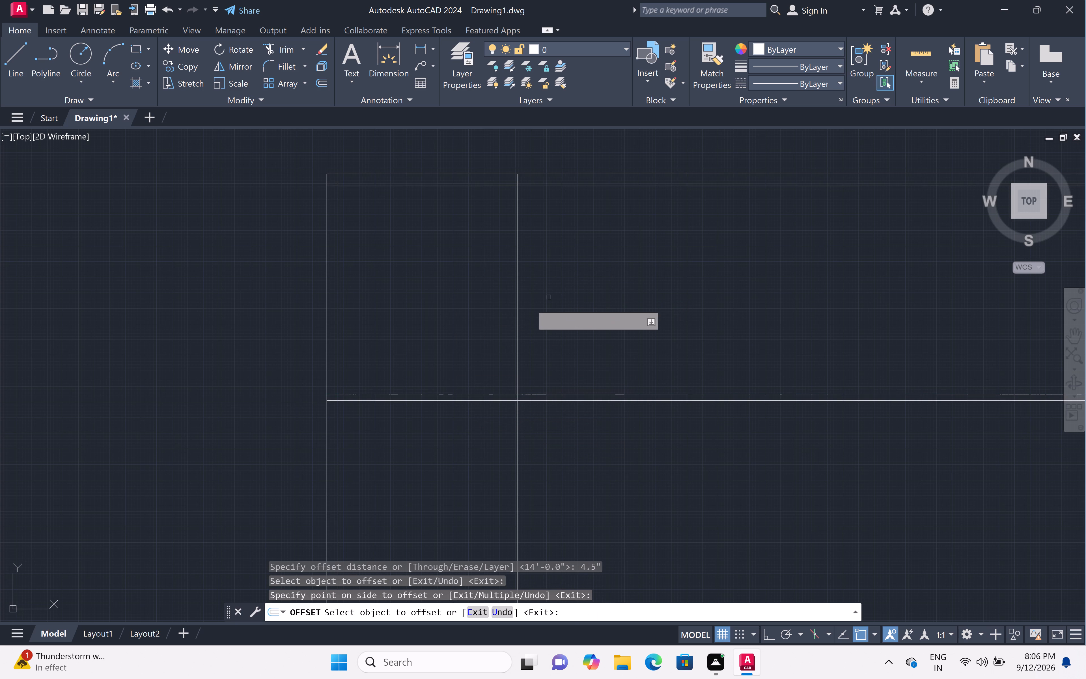
click(518, 316)
click(627, 318)
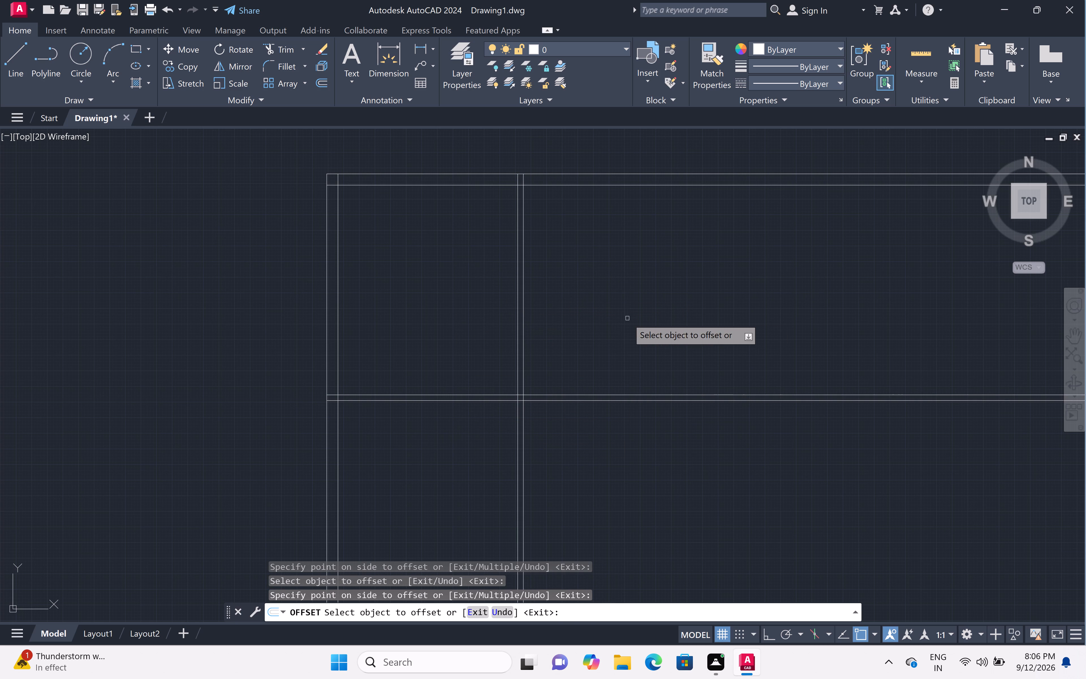
key(Escape)
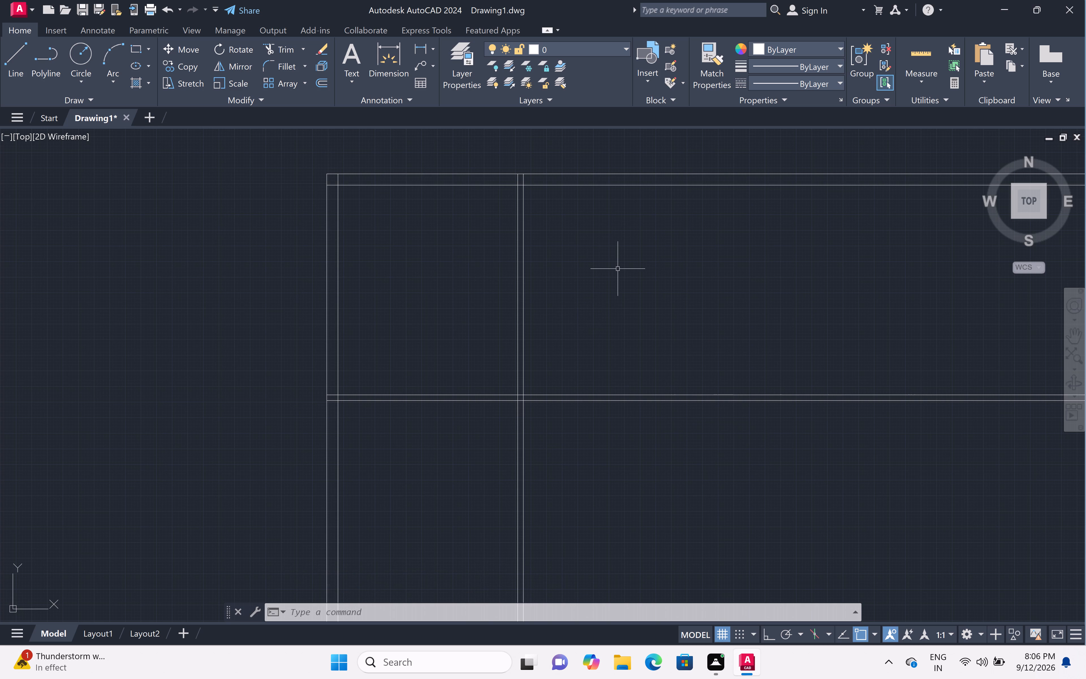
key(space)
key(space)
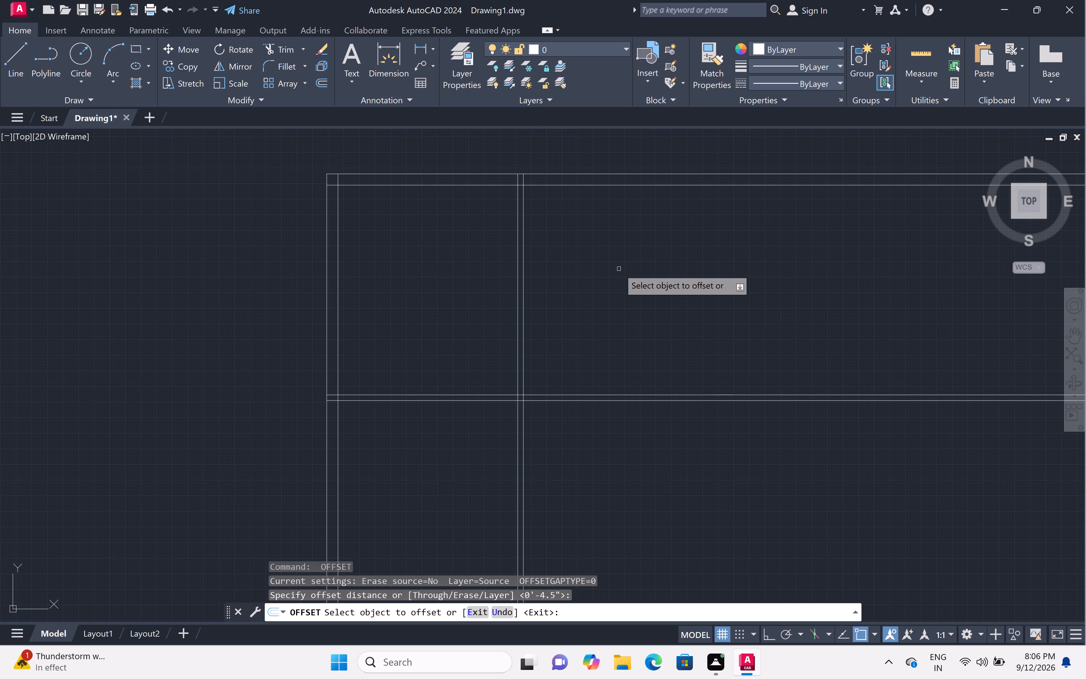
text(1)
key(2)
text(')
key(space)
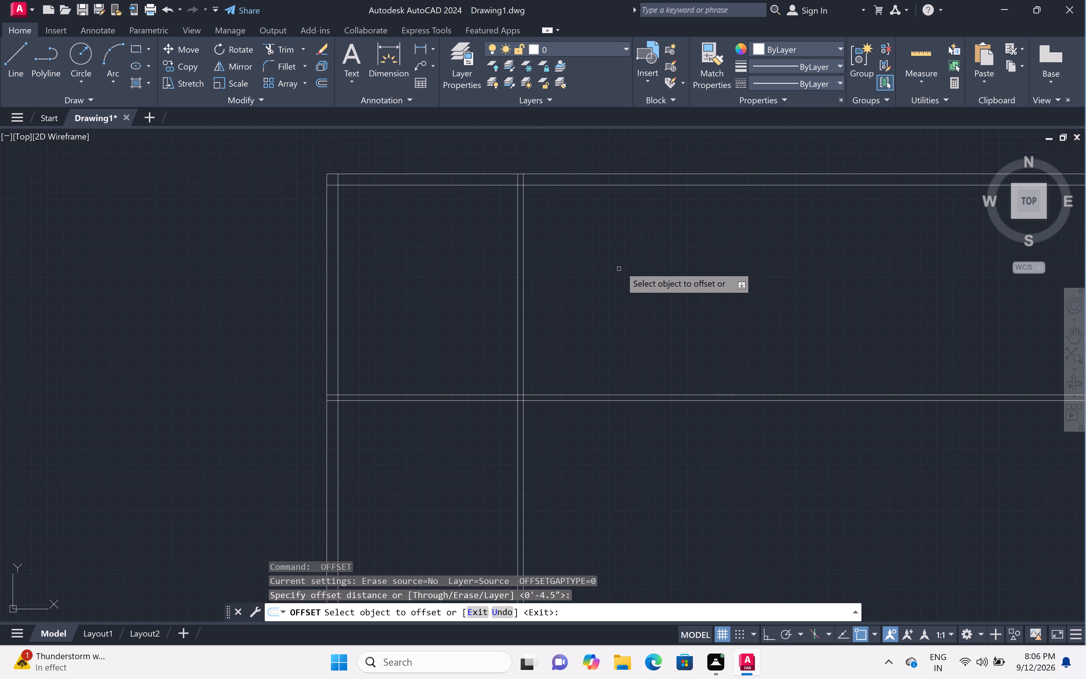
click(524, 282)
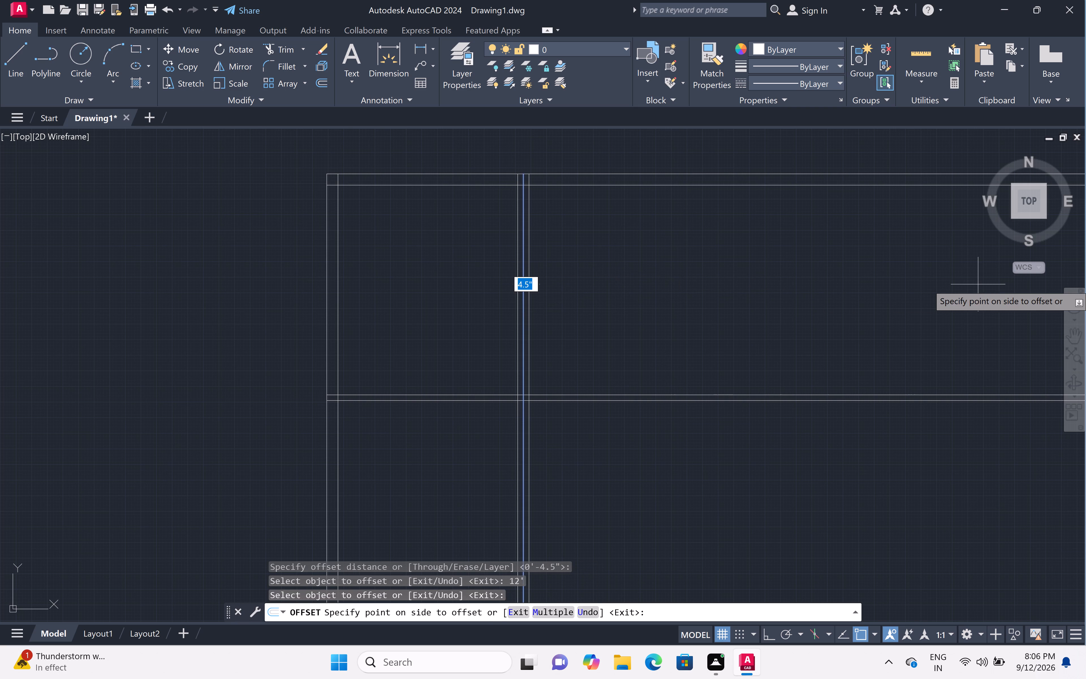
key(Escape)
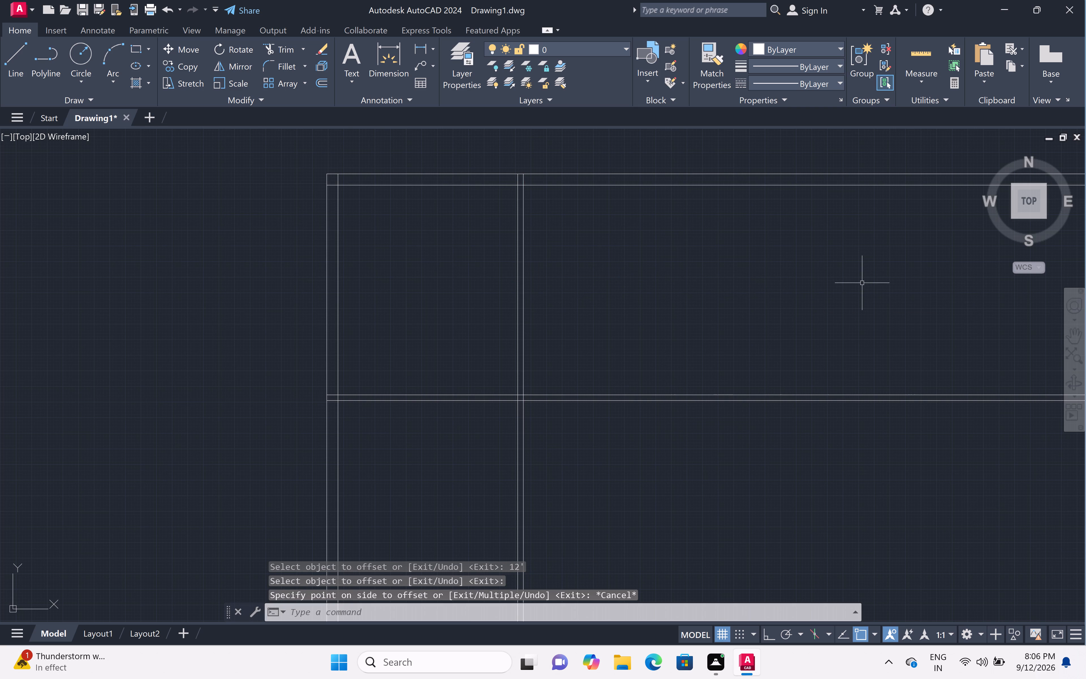
Offset the right-hand line of the vertical partition 12' to the right for the second room's width.
key(o)
key(f)
text(f 1)
key(2)
key(apostrophe)
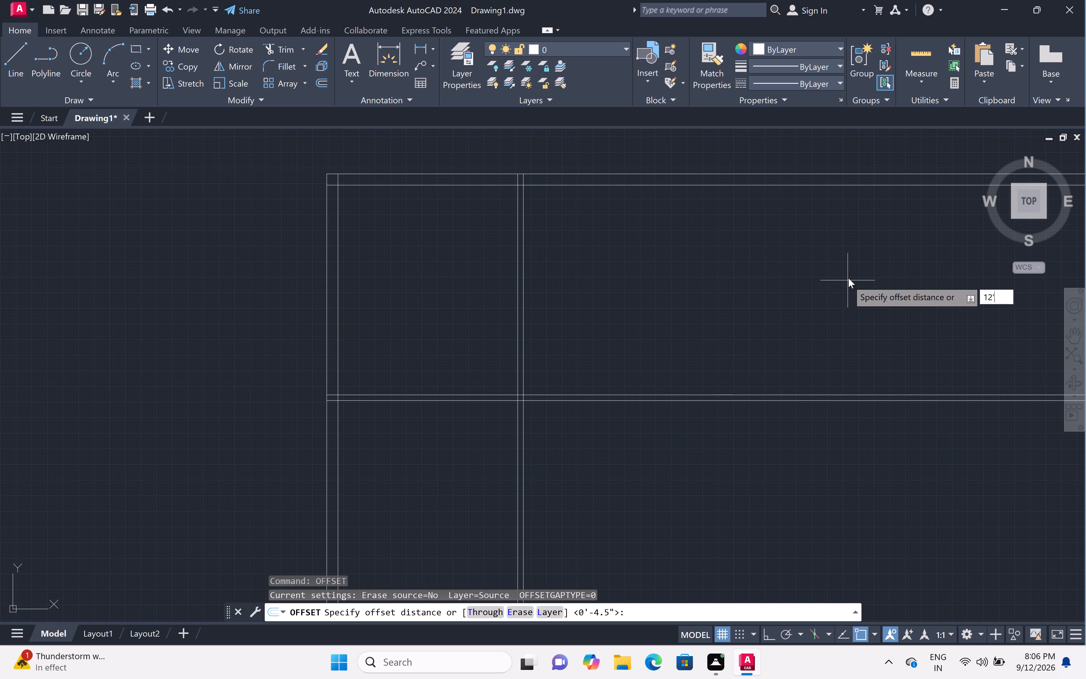
key(space)
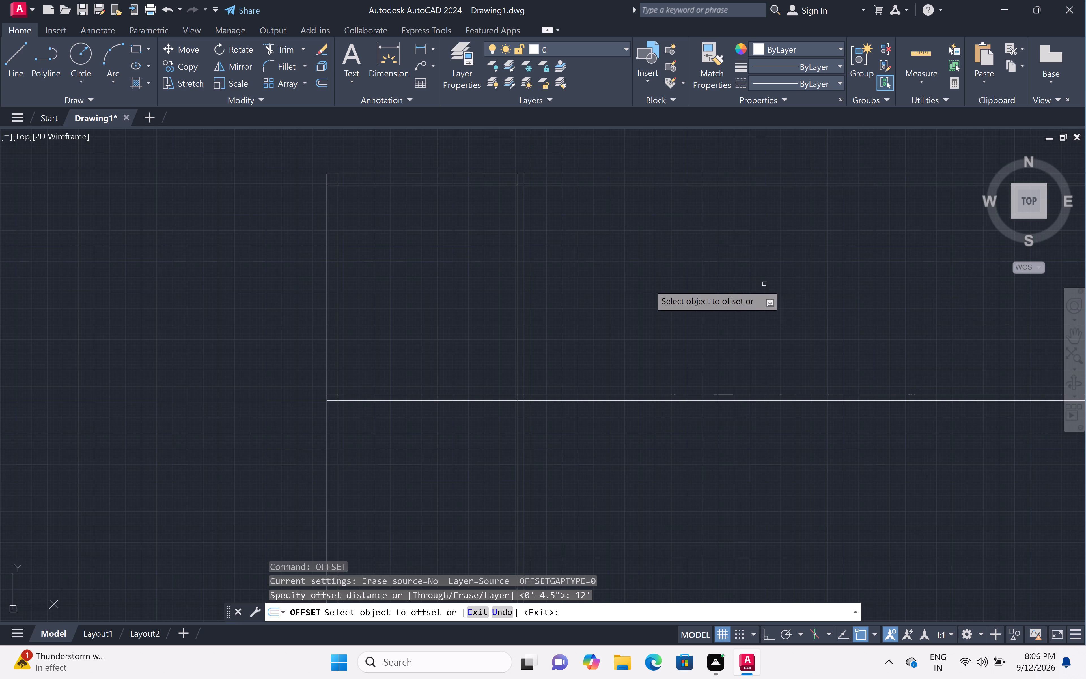
click(525, 294)
click(833, 295)
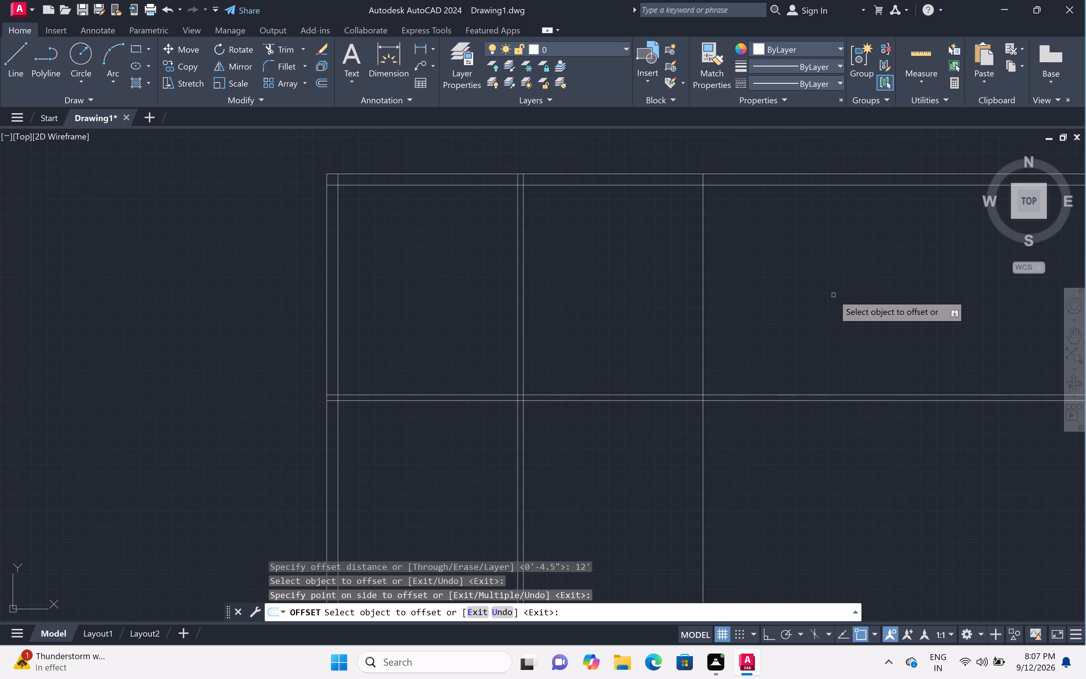
key(space)
Offset the second room's new vertical line 4.5" to the right to form its partition wall.
key(space)
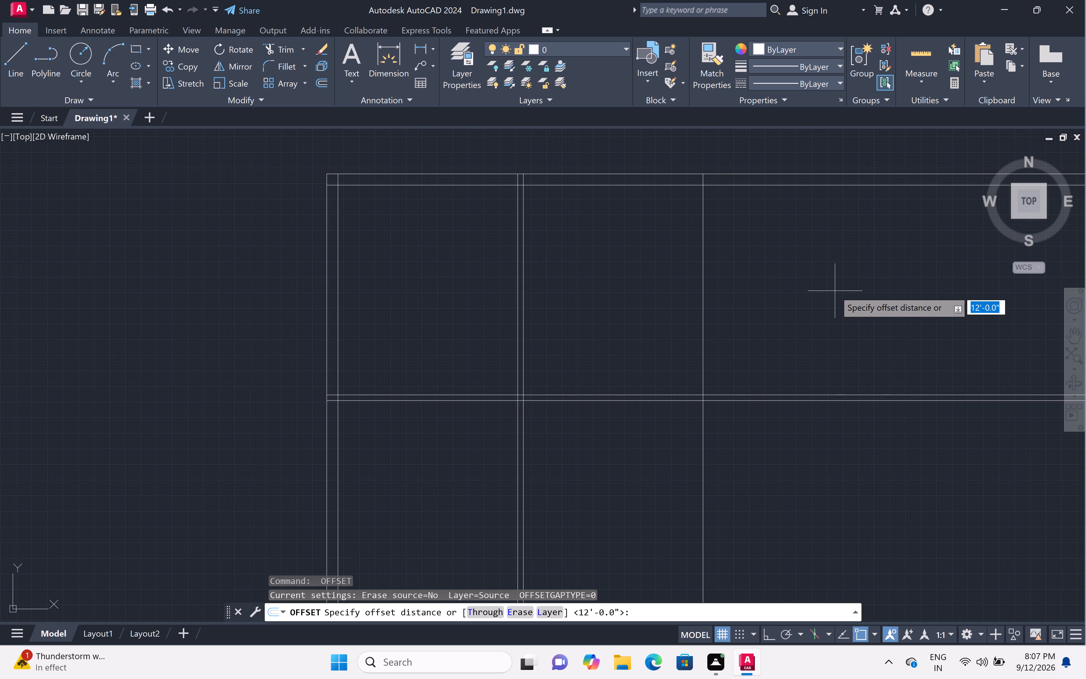
key(4)
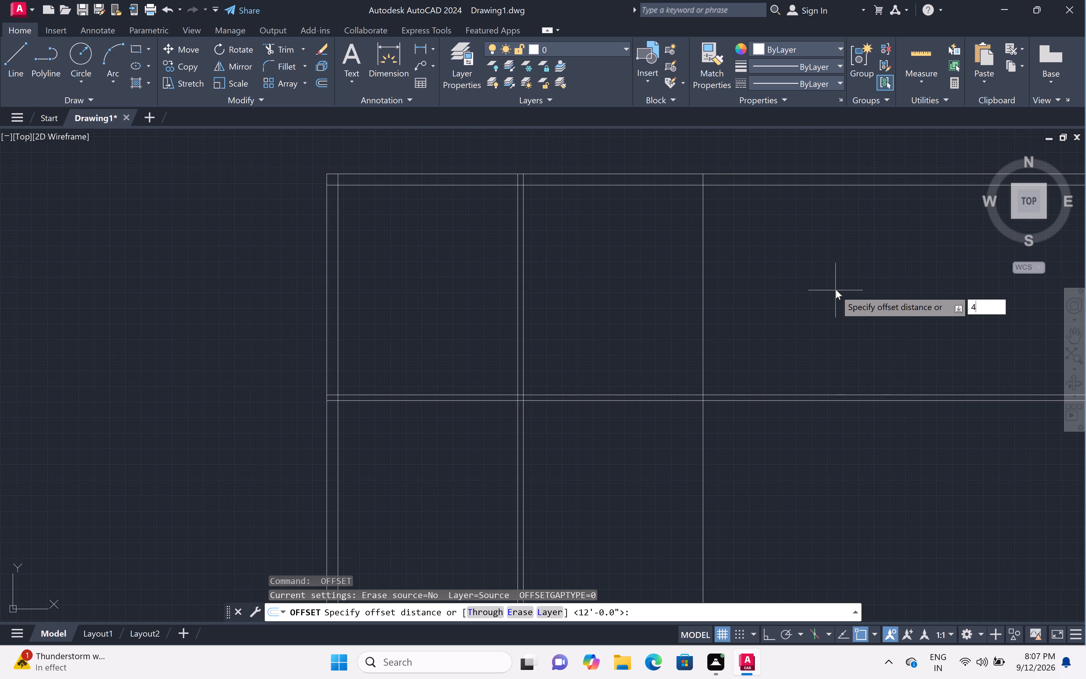
key(period)
key(5)
key(shift+quotedbl)
key(space)
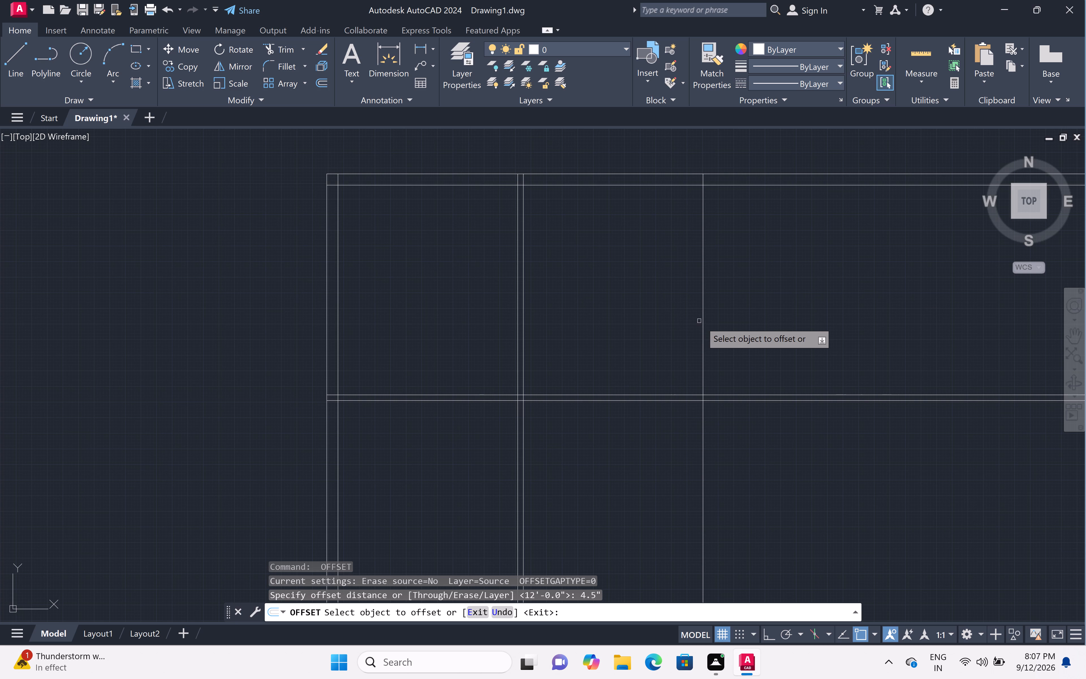
click(703, 323)
click(873, 320)
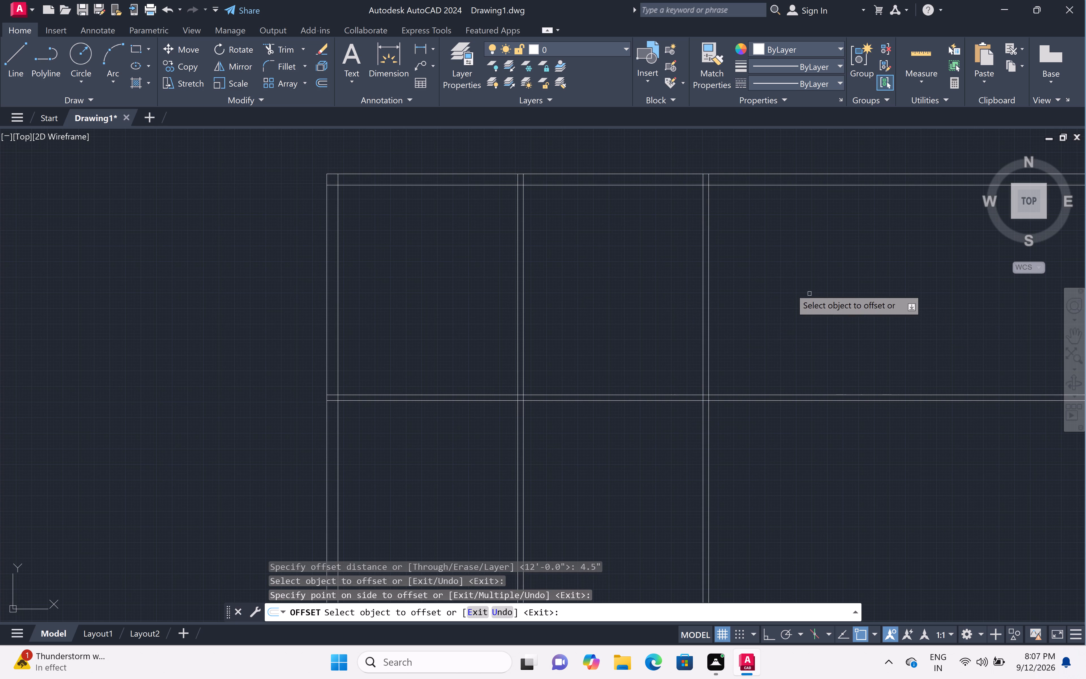
key(space)
Offset the inner line of the top outer wall 10' downward for the second room's depth.
key(space)
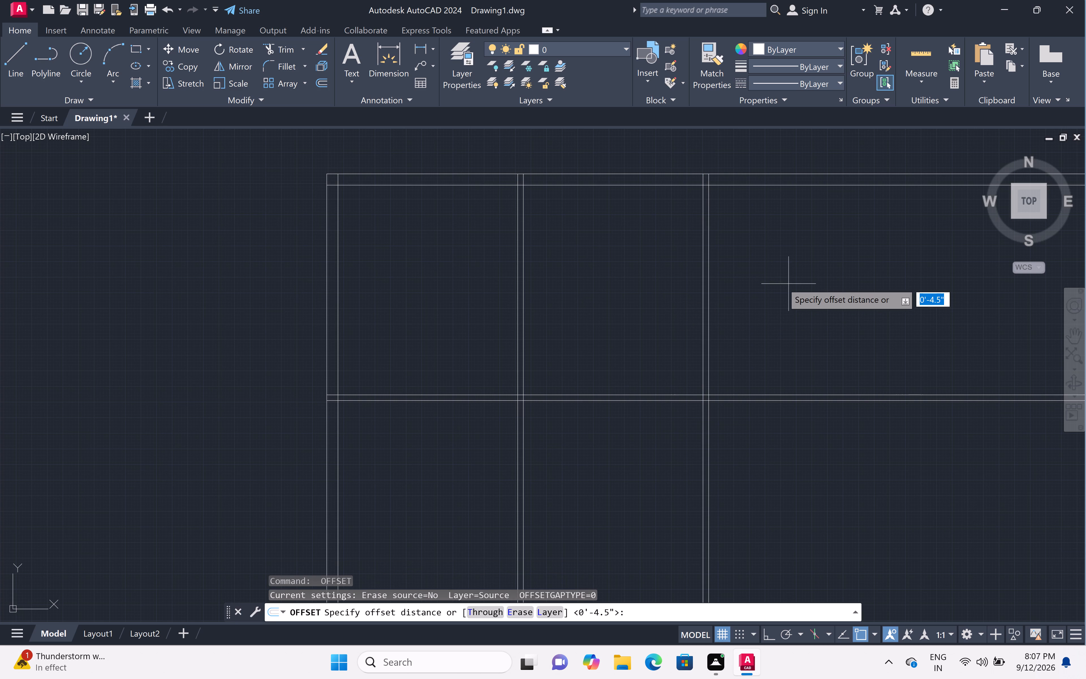
key(1)
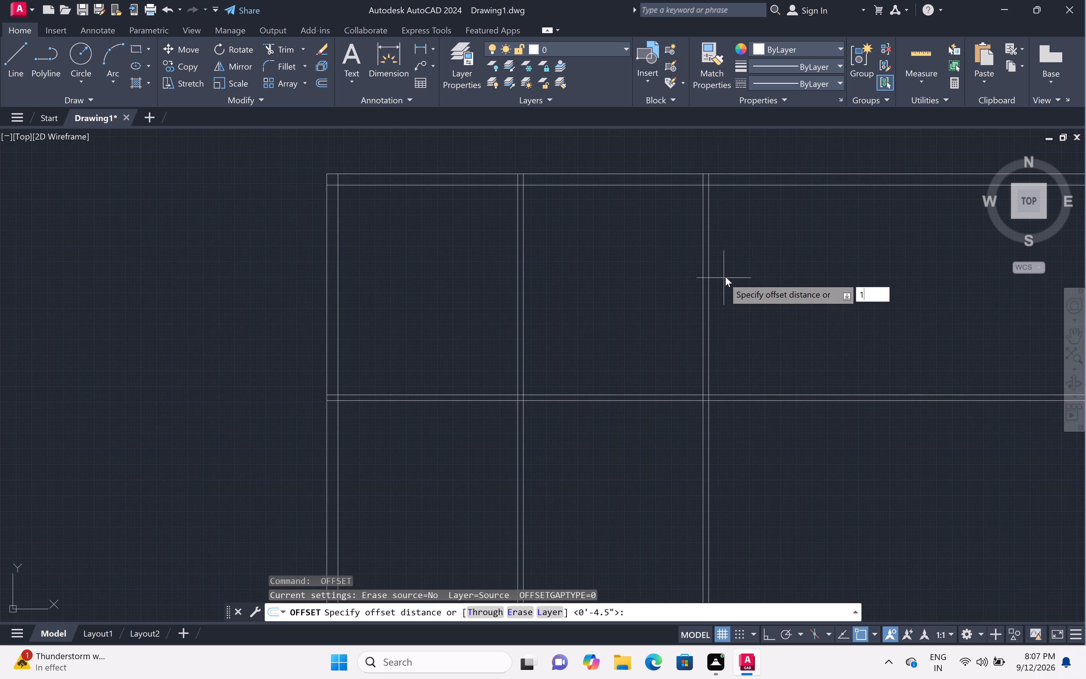
key(0)
text(')
key(space)
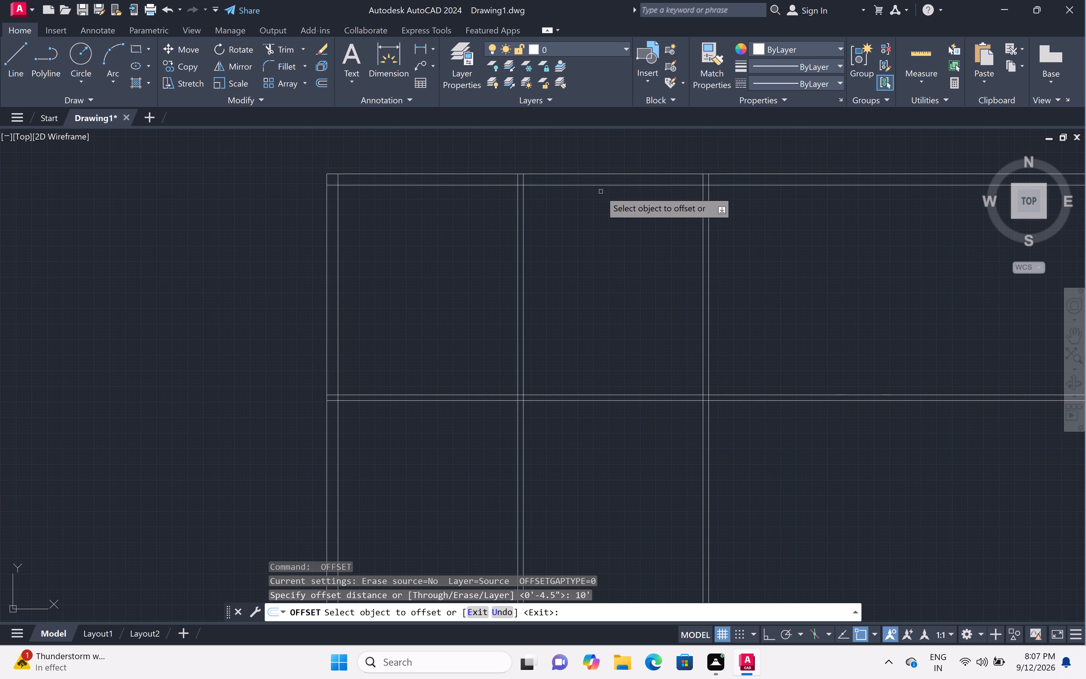
click(610, 184)
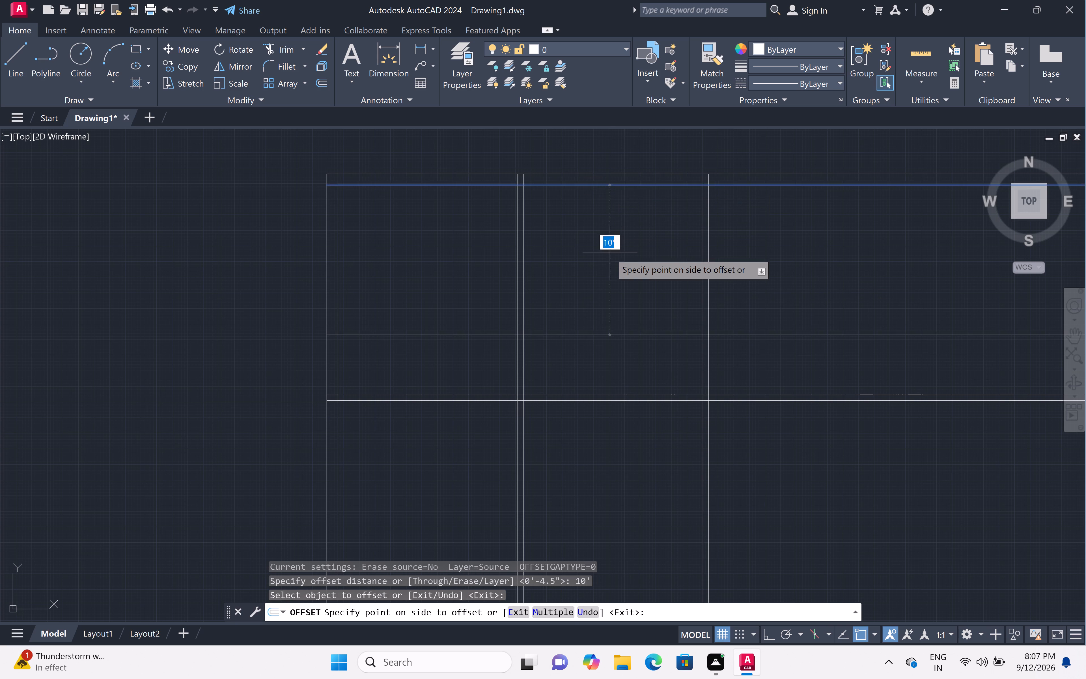
click(610, 253)
key(space)
Offset the second room's new horizontal line 4.5" downward to form its partition wall.
key(space)
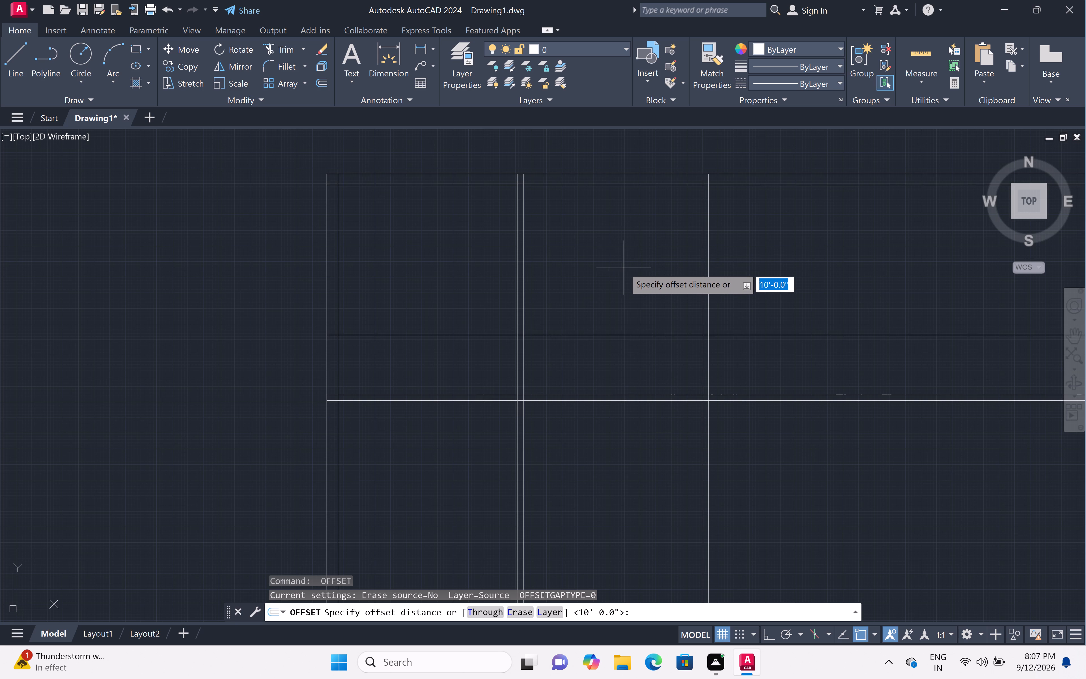
key(4)
key(period)
key(5)
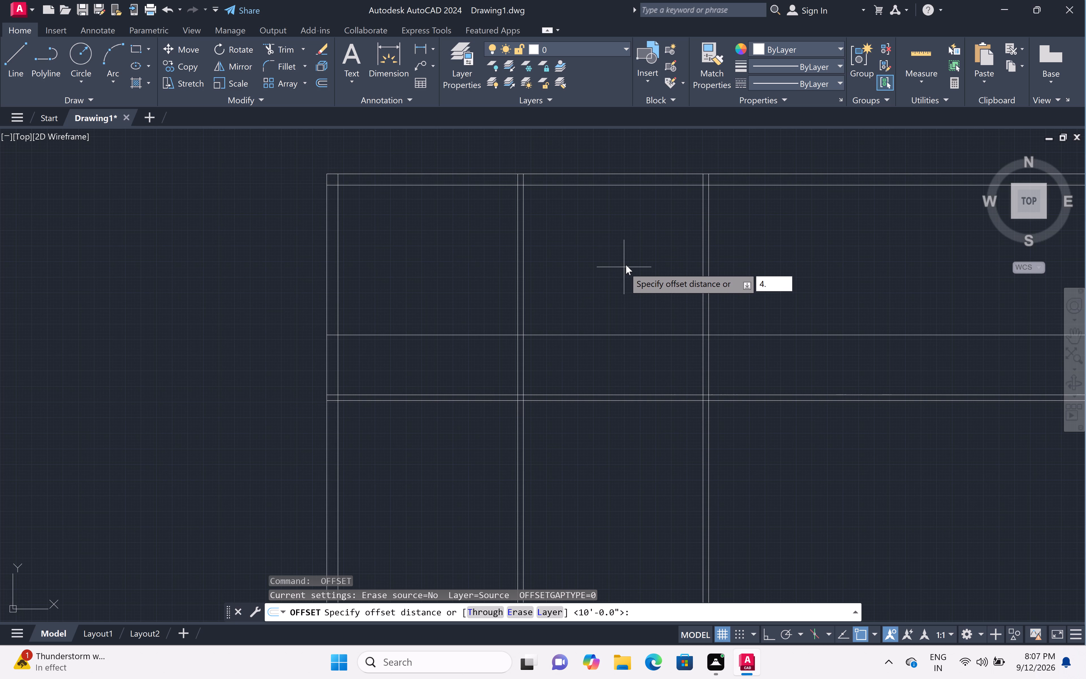
text(")
key(space)
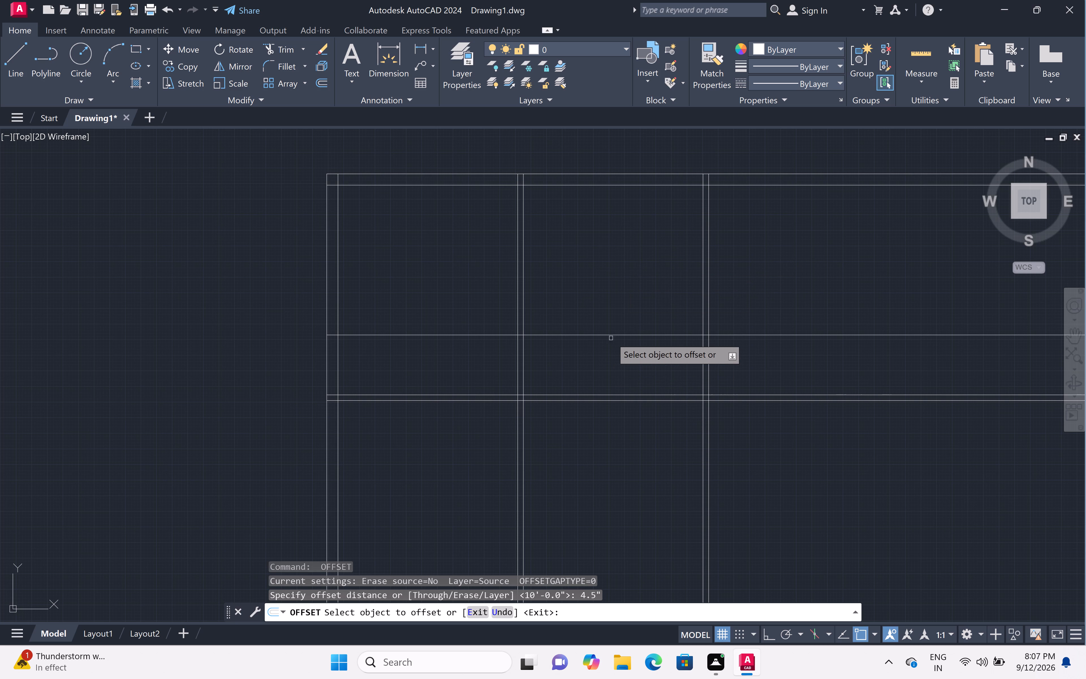
click(612, 334)
drag(611, 385, 612, 382)
key(Escape)
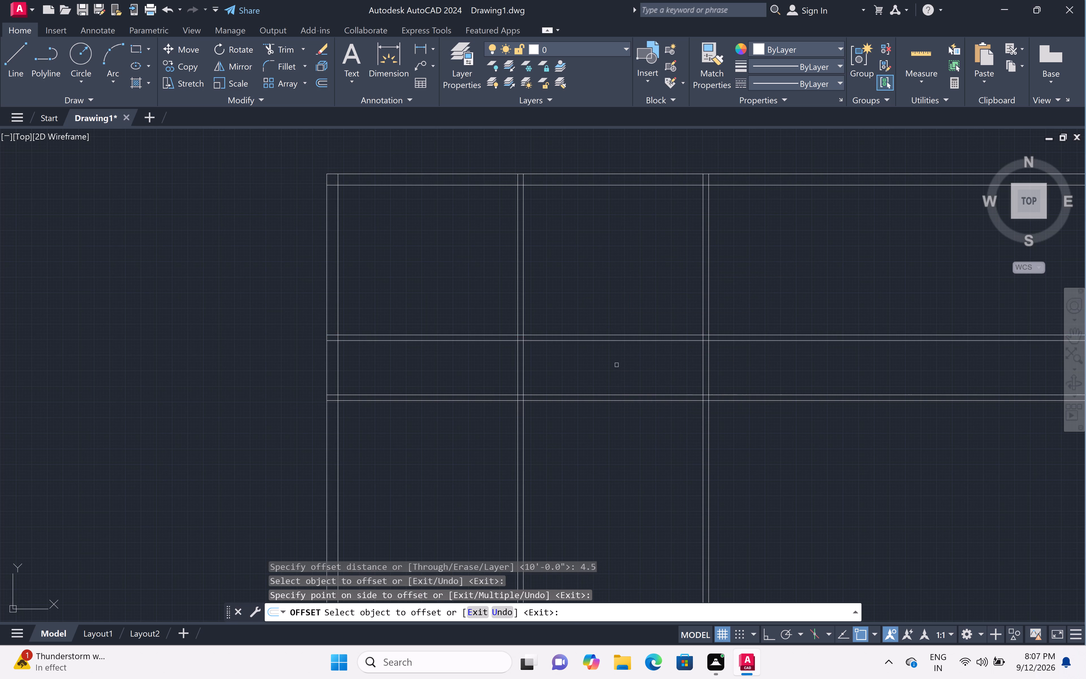
Trim the surplus horizontal partition lines: the upper pair across the first room, the lower pair across the second, and both pairs beyond it.
key(t)
key(r)
key(space)
click(469, 295)
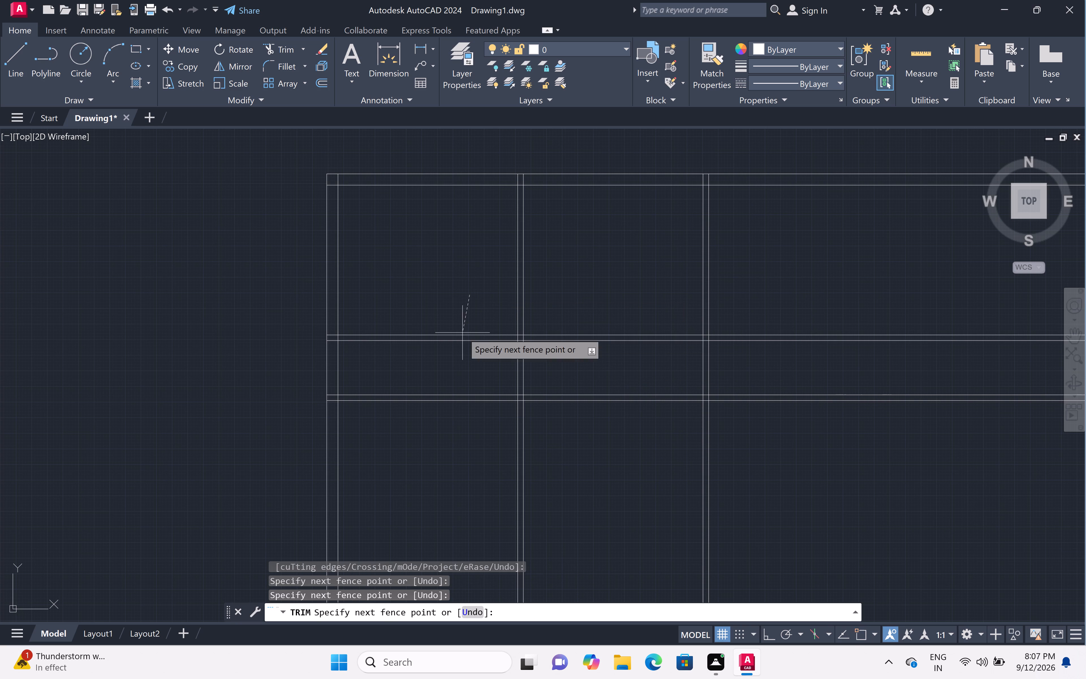
click(463, 359)
click(611, 402)
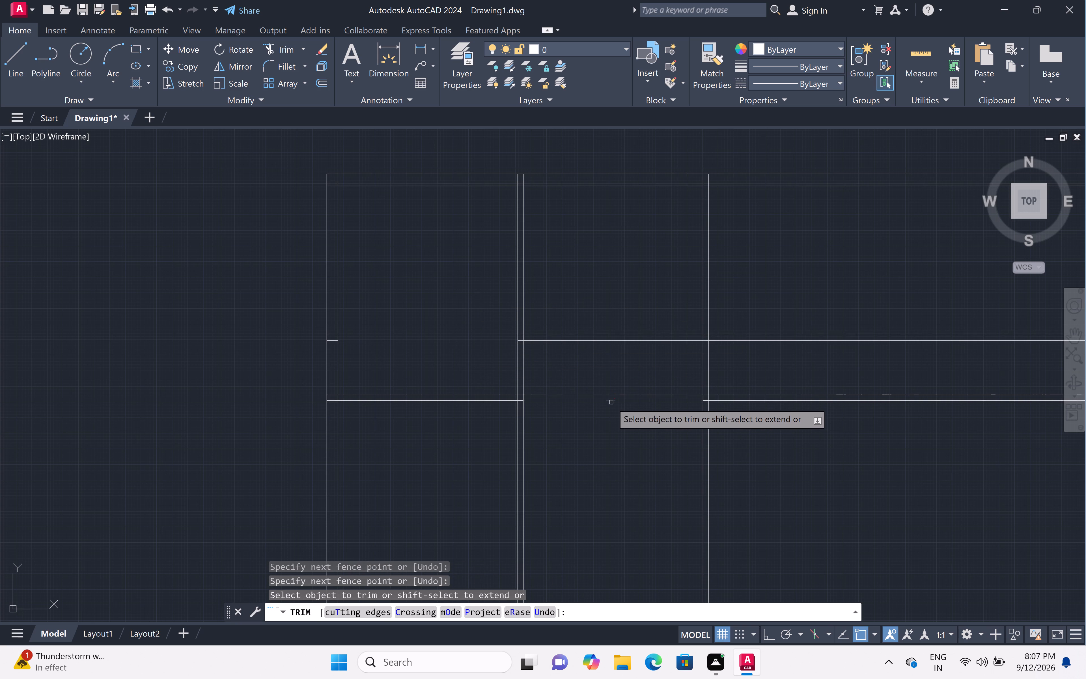
click(611, 398)
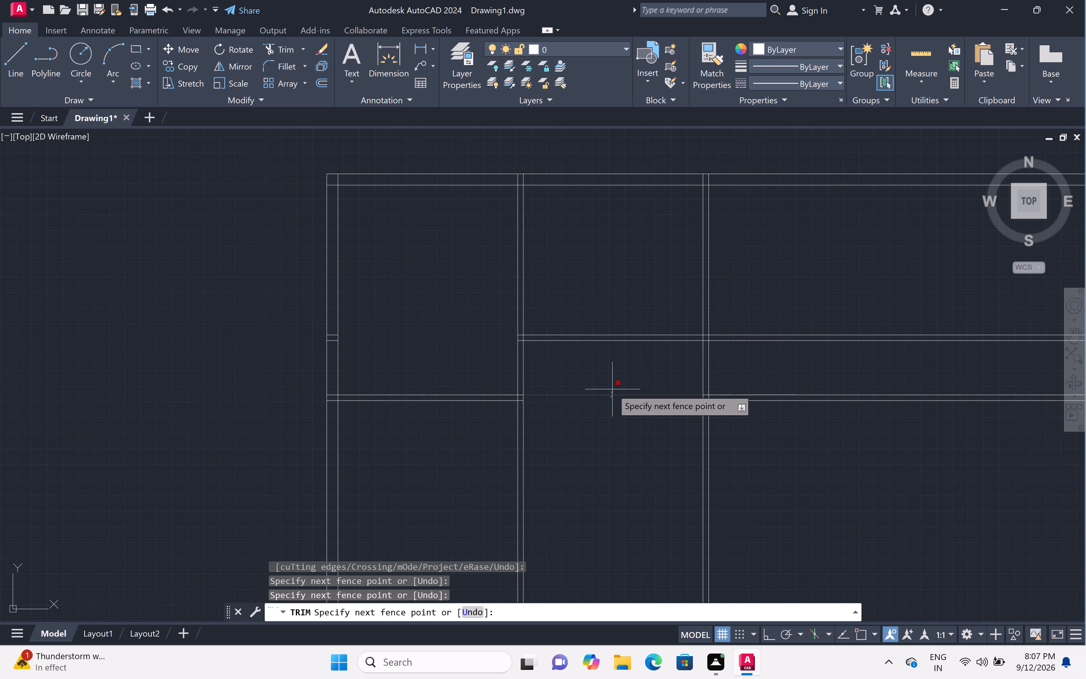
click(612, 389)
click(737, 310)
drag(739, 452, 739, 447)
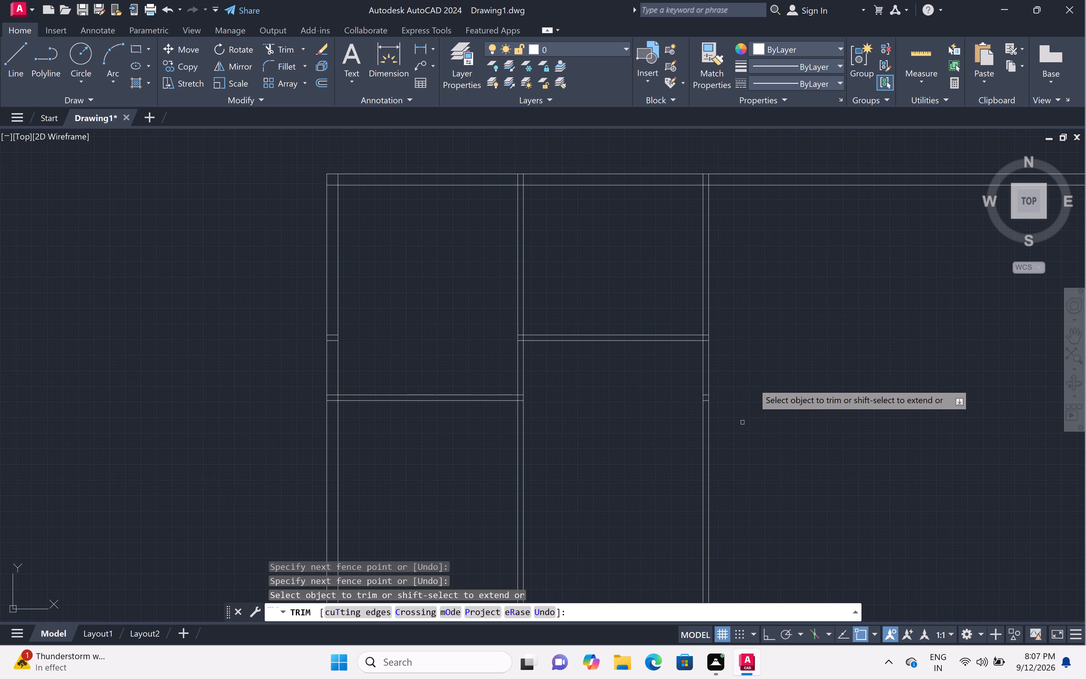
Trim the two short leftover partition line stubs inside the left outer wall beside the first room.
middle_drag(768, 375, 584, 417)
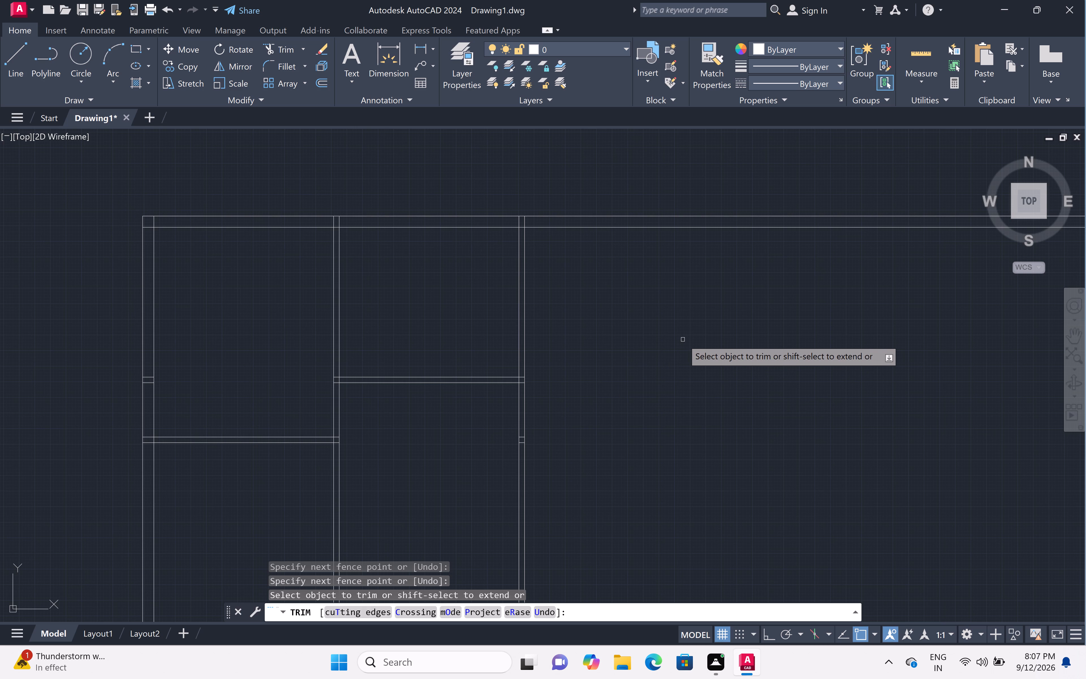
scroll(682, 338, down, 2)
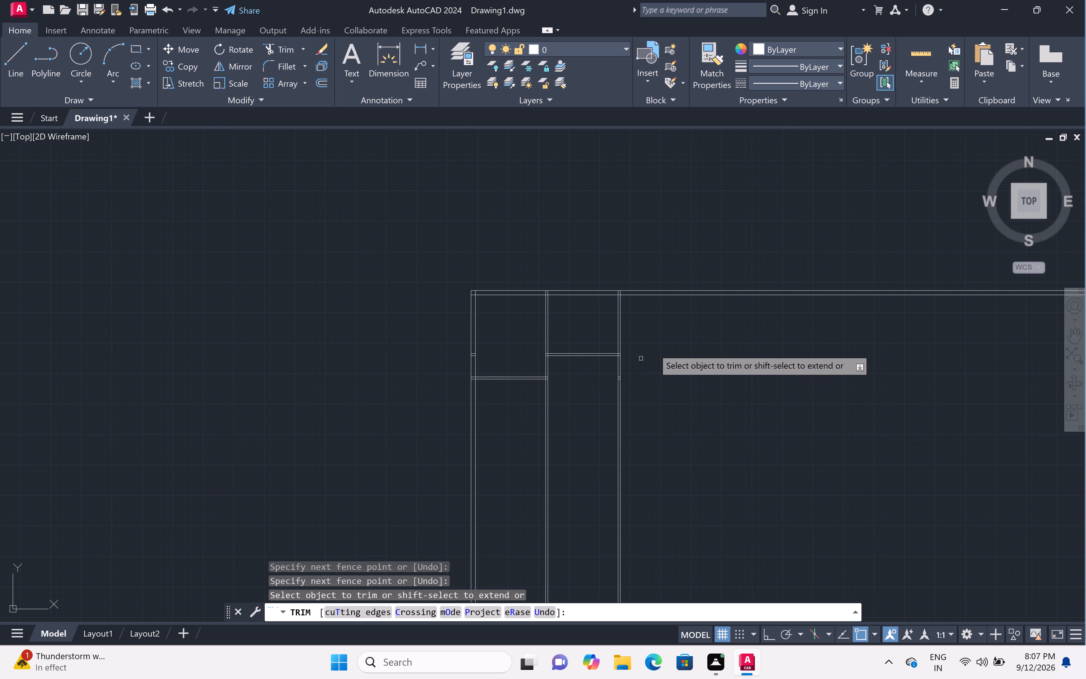
middle_drag(684, 326, 730, 299)
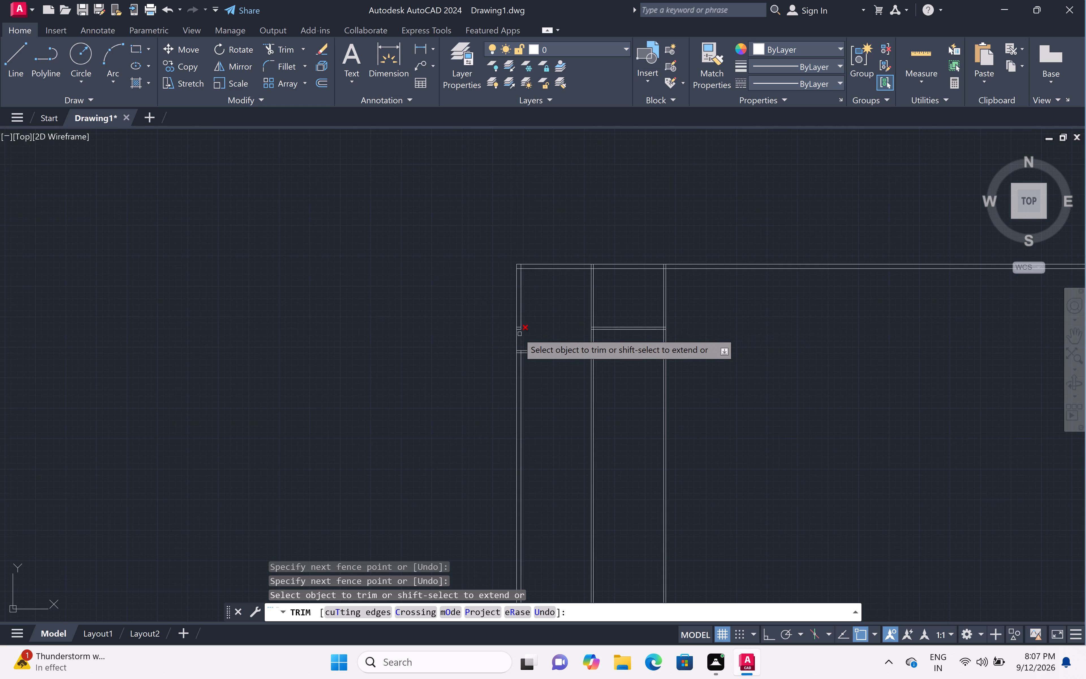
scroll(519, 329, up, 5)
click(521, 289)
click(503, 369)
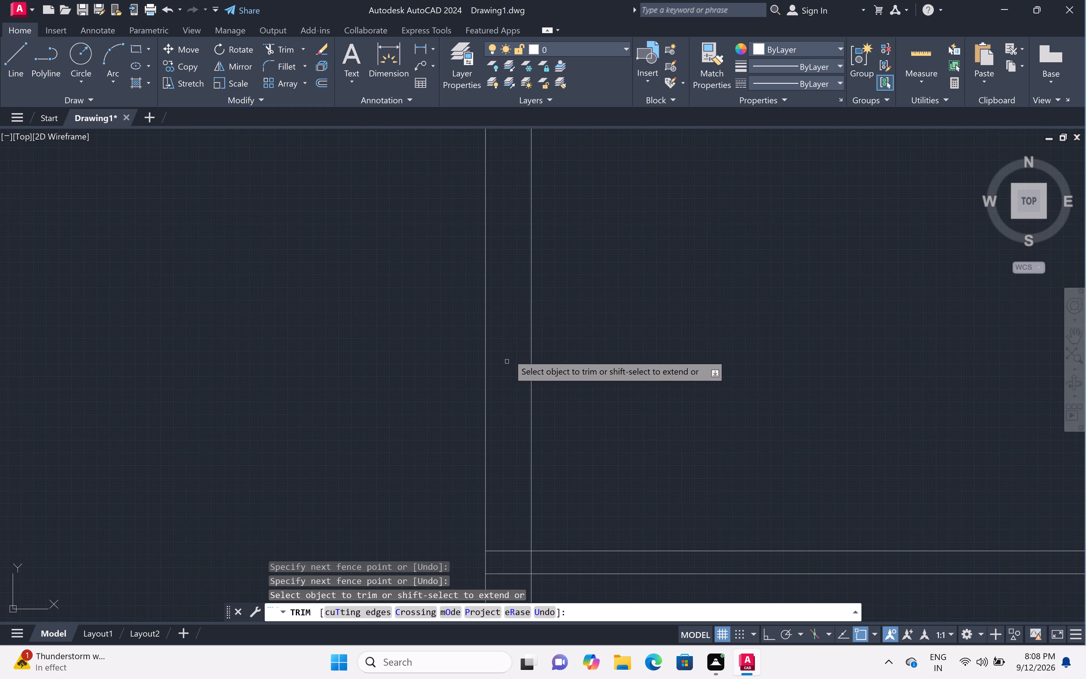
scroll(511, 346, down, 6)
scroll(650, 338, up, 2)
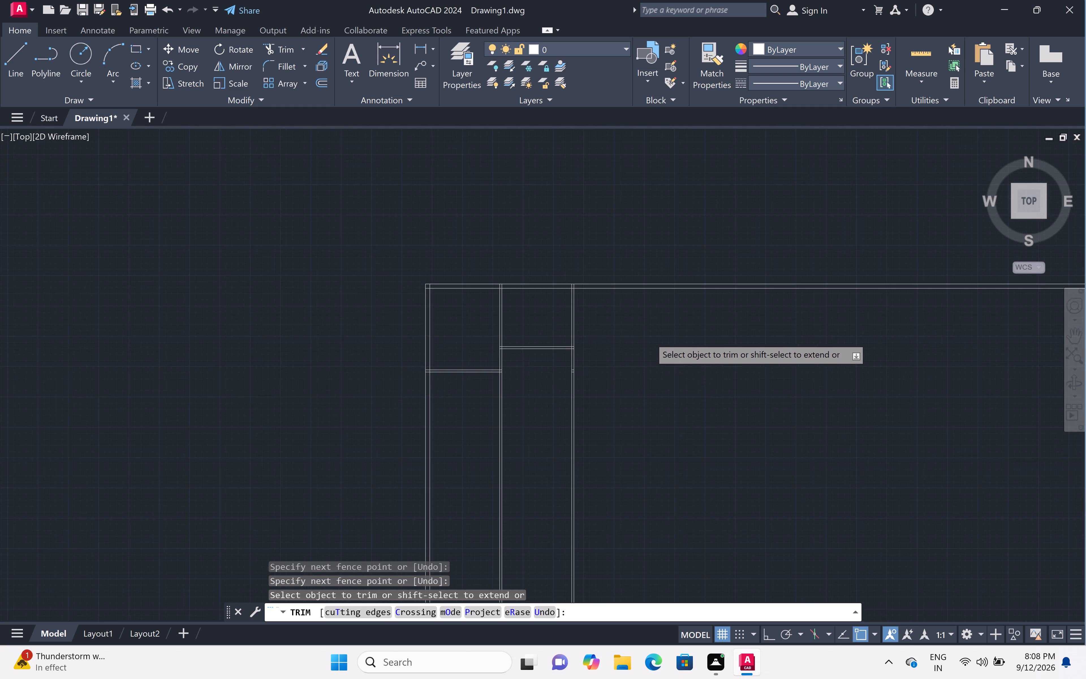
scroll(650, 338, up, 1)
scroll(602, 337, down, 1)
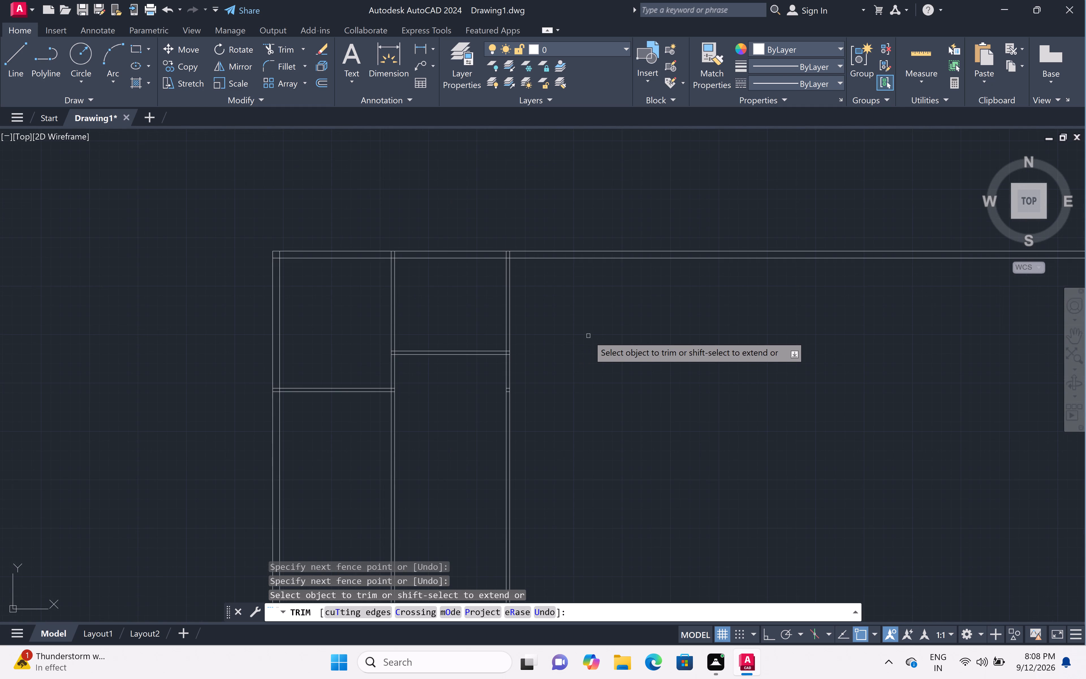
key(Escape)
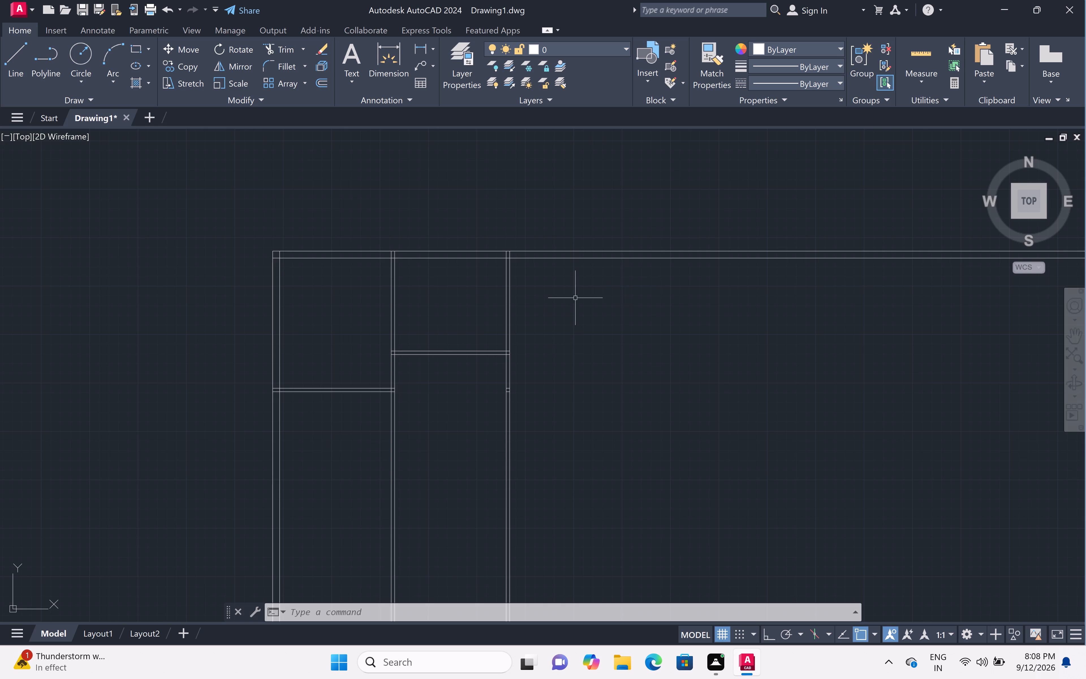
Start the Offset command for the next wall line of the floor plan.
key(o)
text(ff)
key(space)
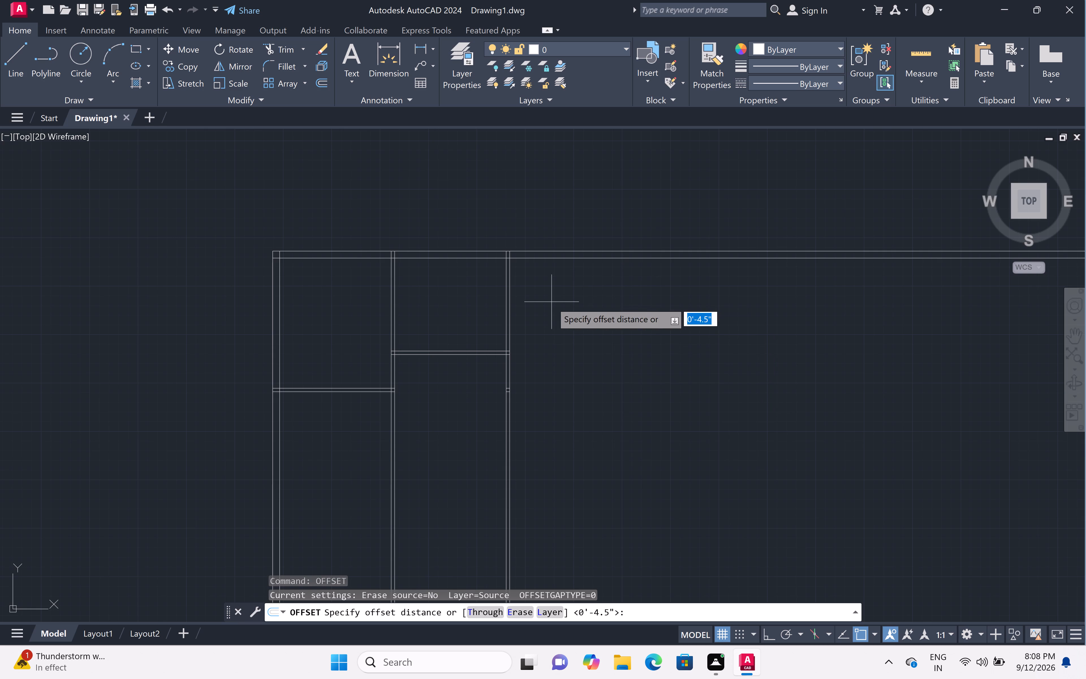
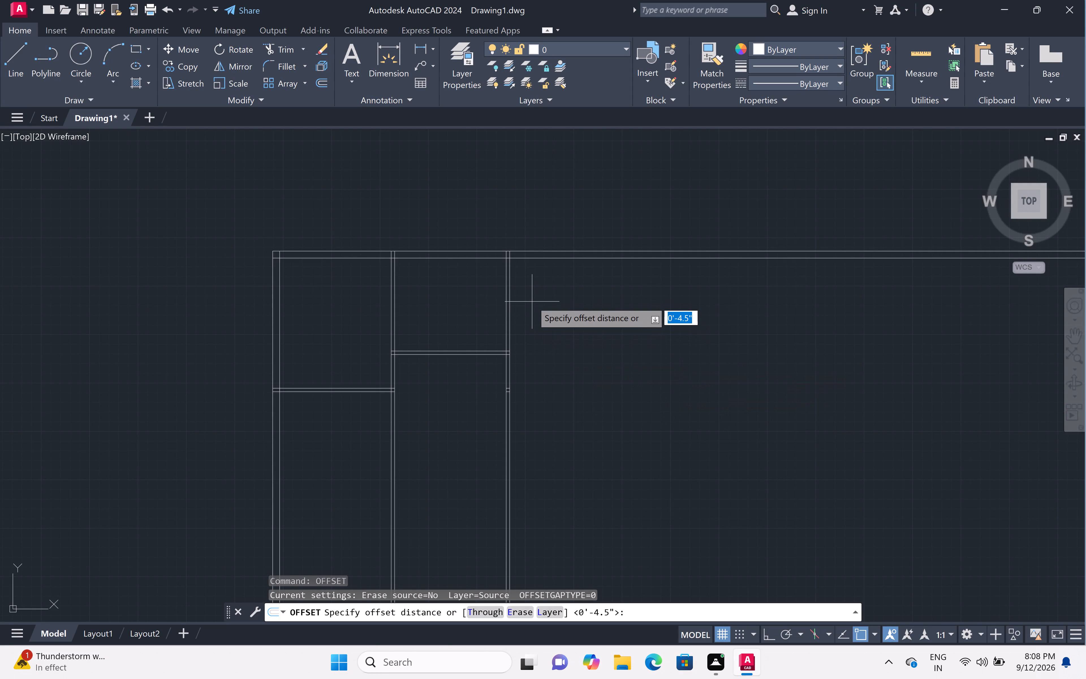
Offset the second room's far partition line 12' to the right to set the third room's width.
scroll(532, 300, up, 1)
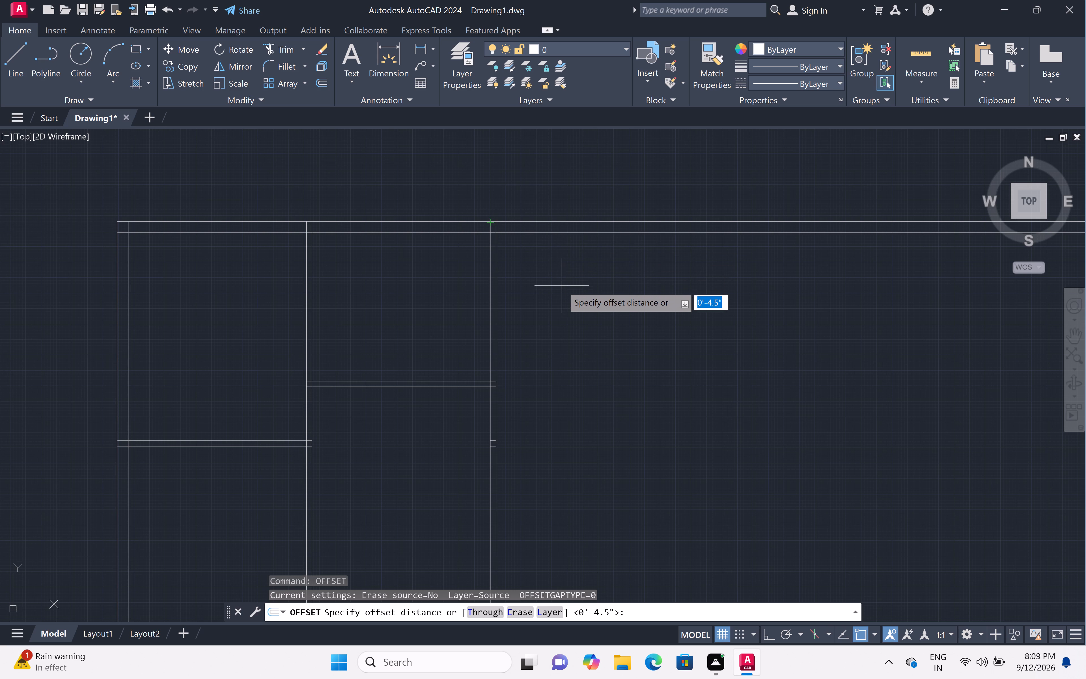
key(1)
key(2)
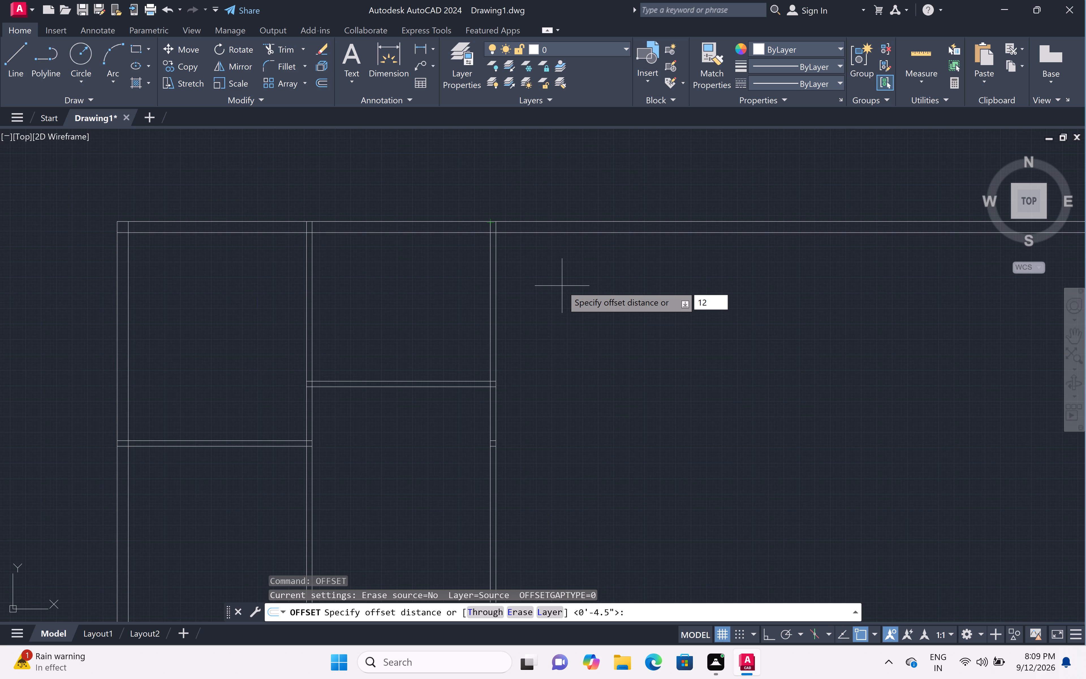
key(apostrophe)
key(space)
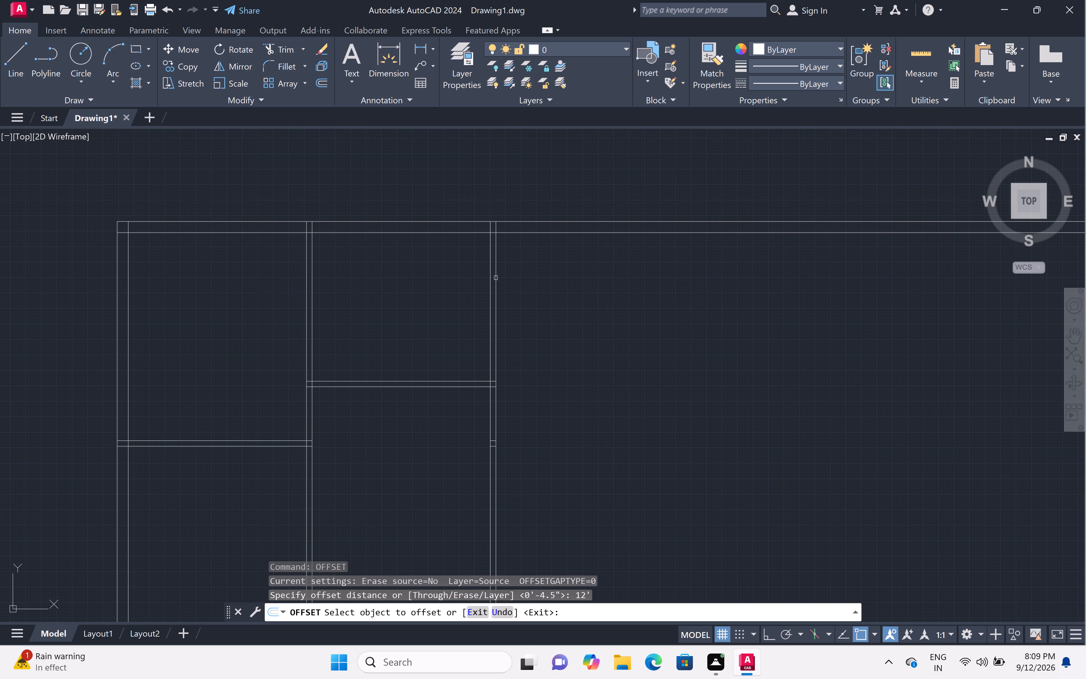
click(496, 278)
click(734, 290)
key(space)
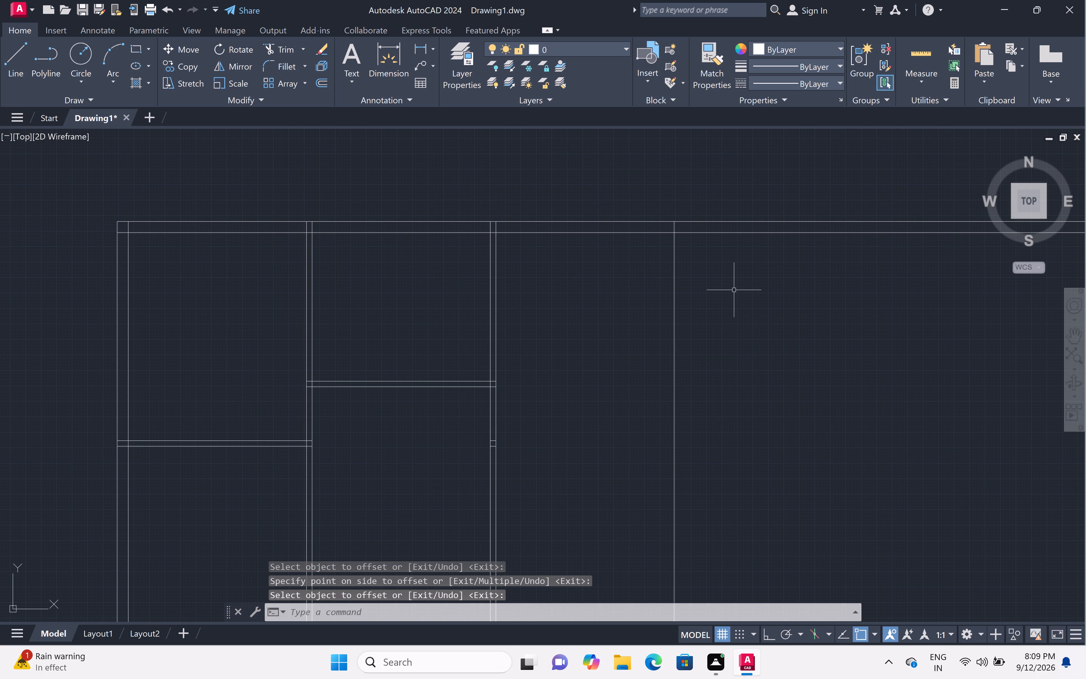
Offset the third room's new vertical line 9" to the right to form its outer wall.
key(space)
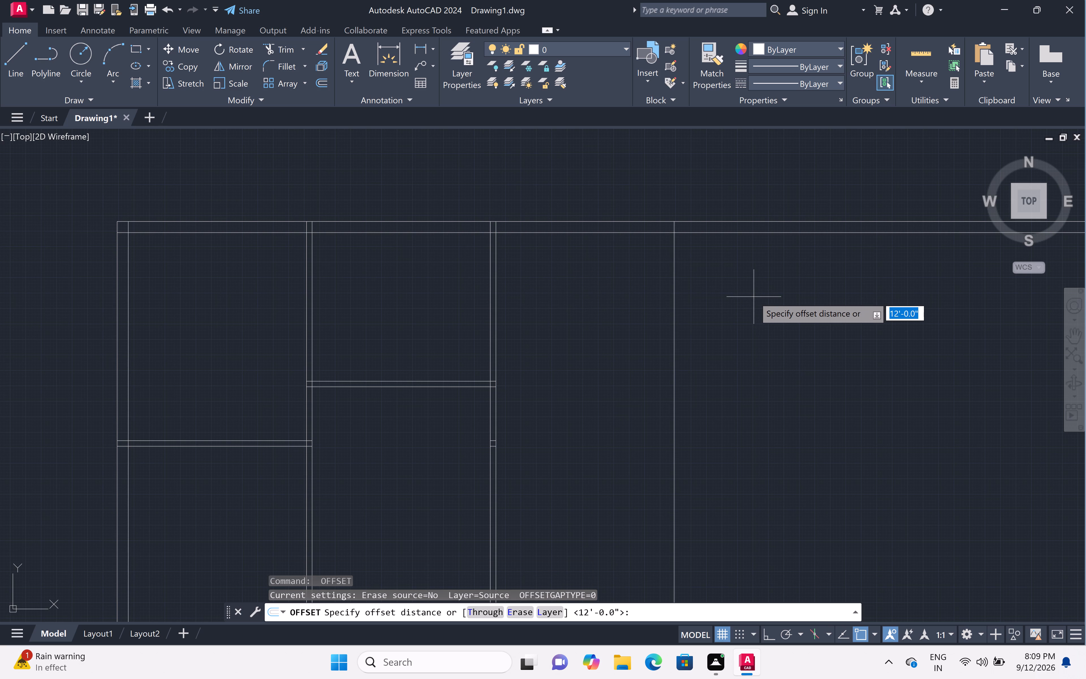
key(9)
key(shift+quotedbl)
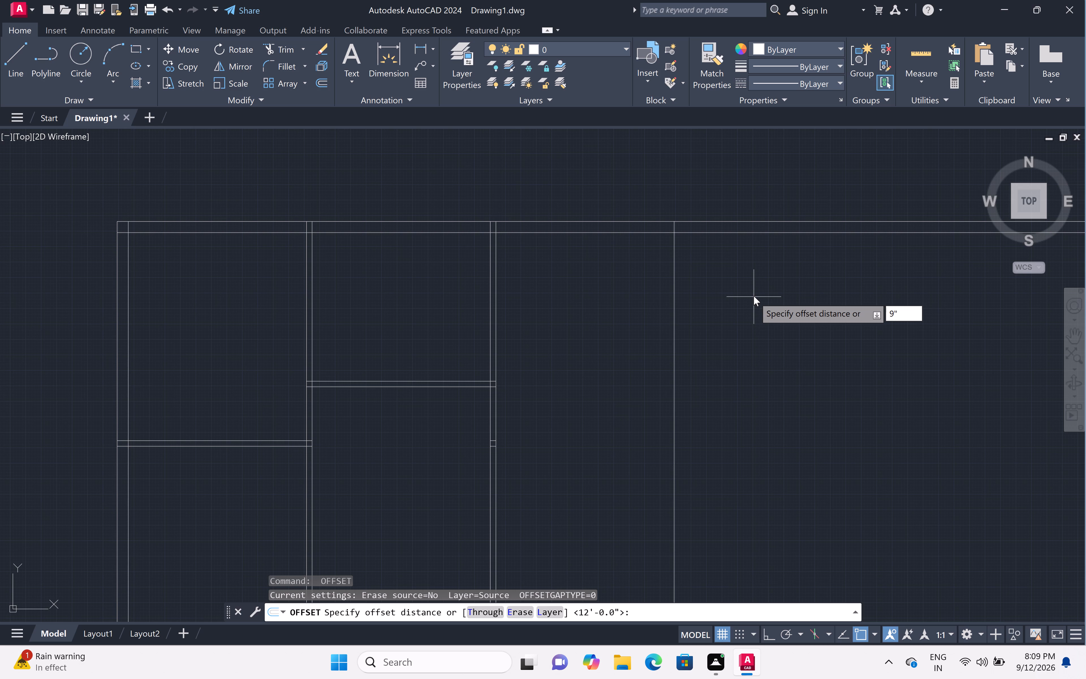
key(space)
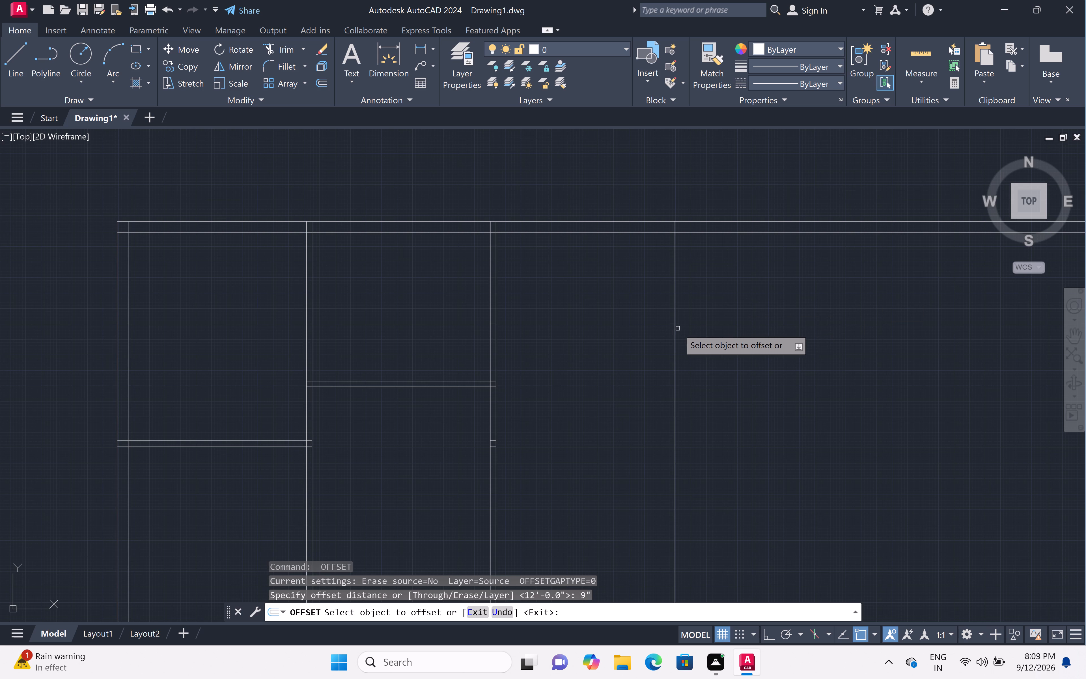
click(675, 328)
double_click(778, 328)
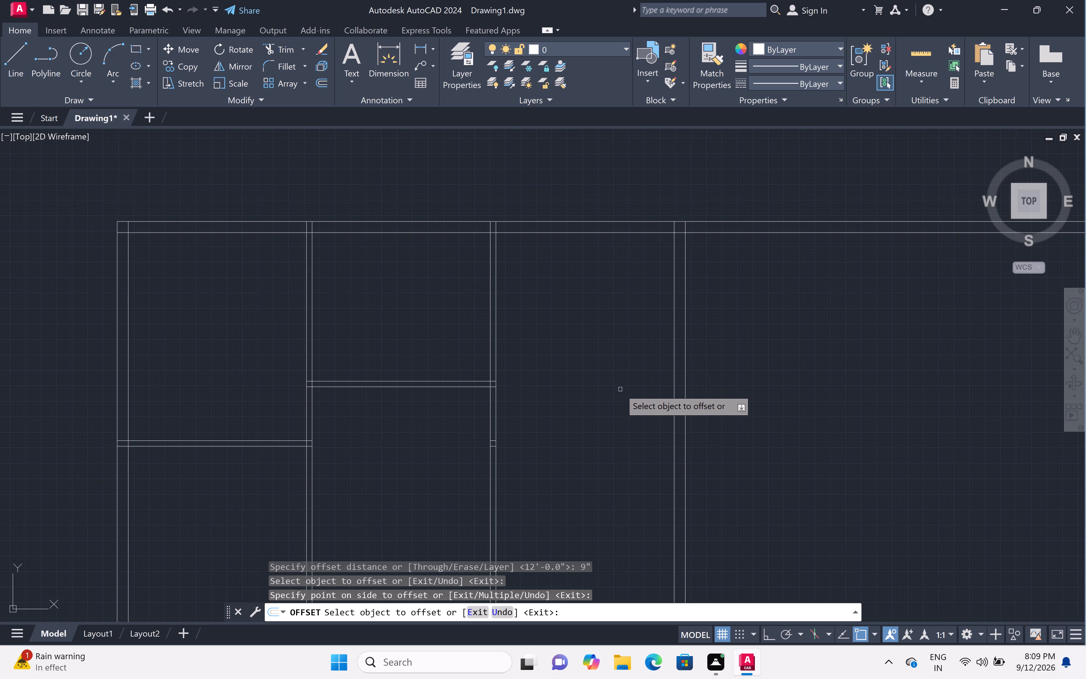
key(space)
Offset the top wall's inner line 18' downward to set the third room's length.
key(space)
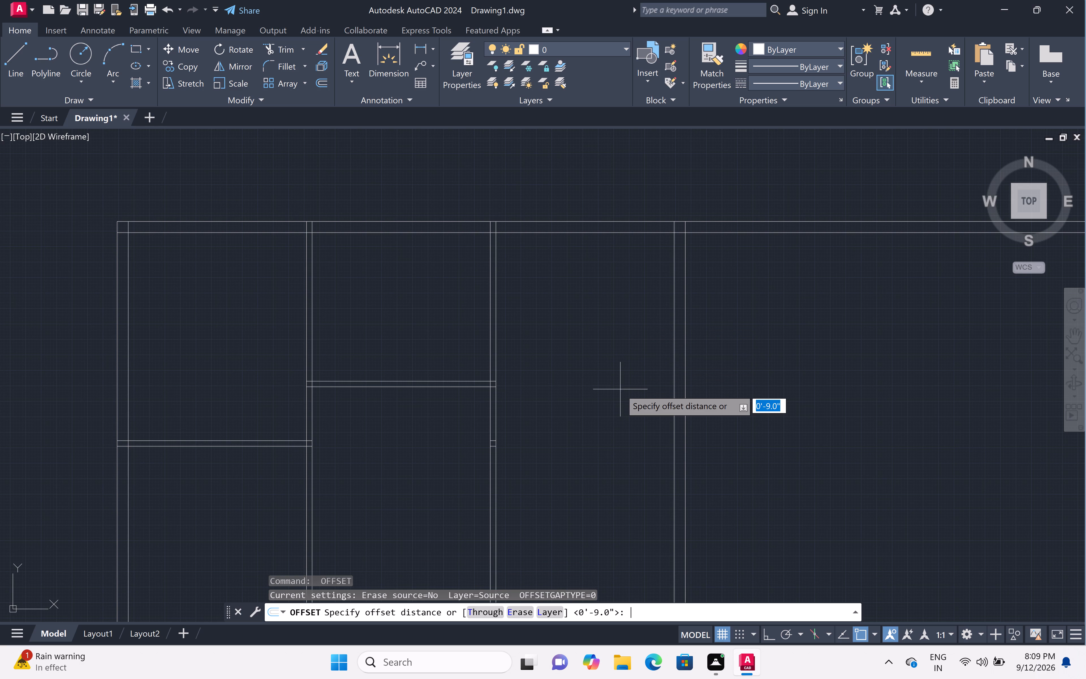
key(1)
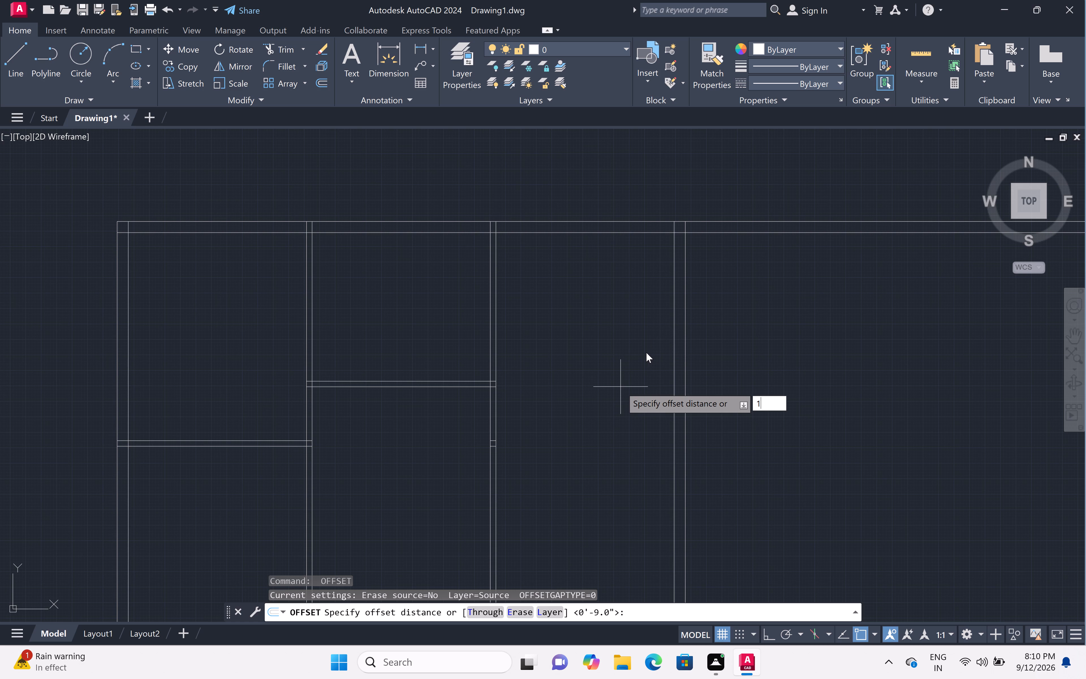
key(8)
key(apostrophe)
key(space)
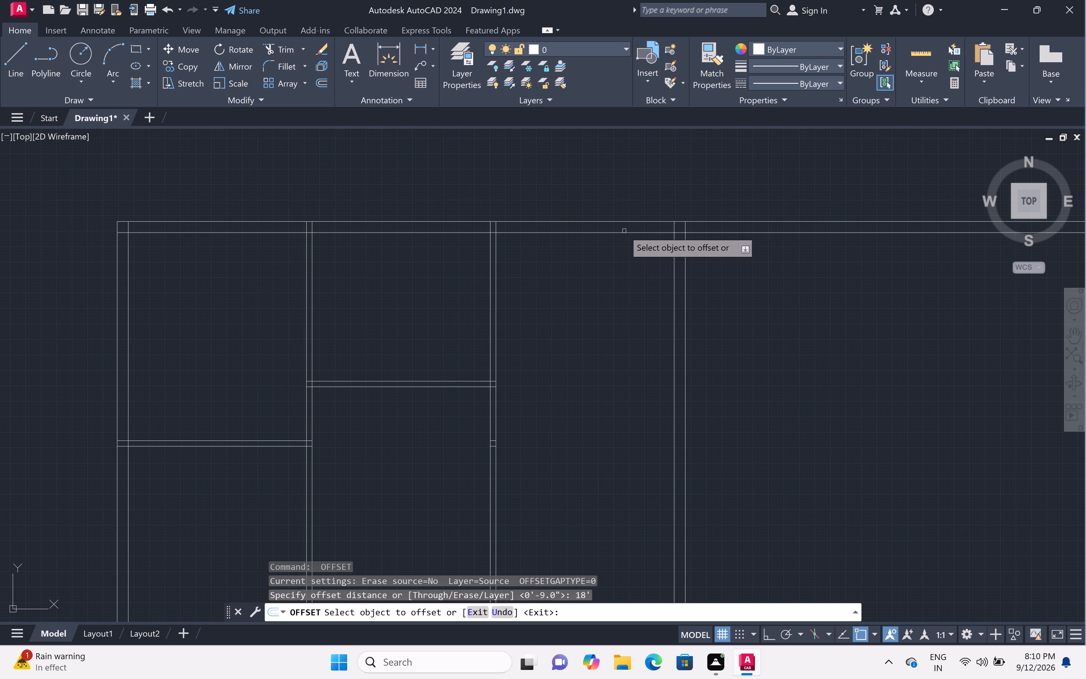
click(624, 233)
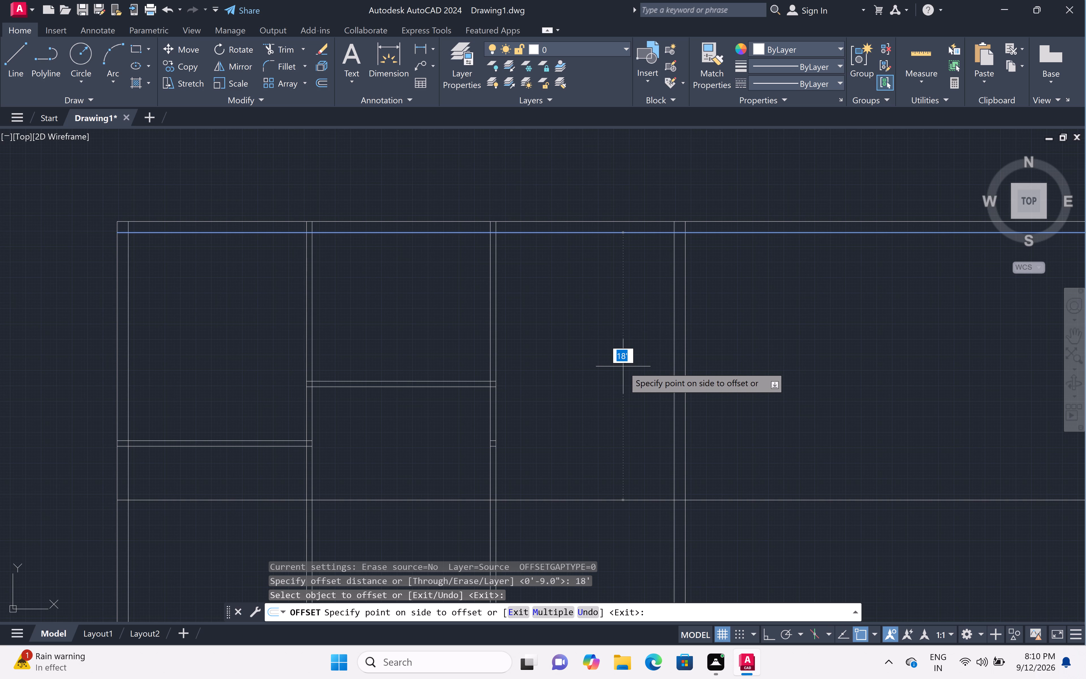
double_click(623, 366)
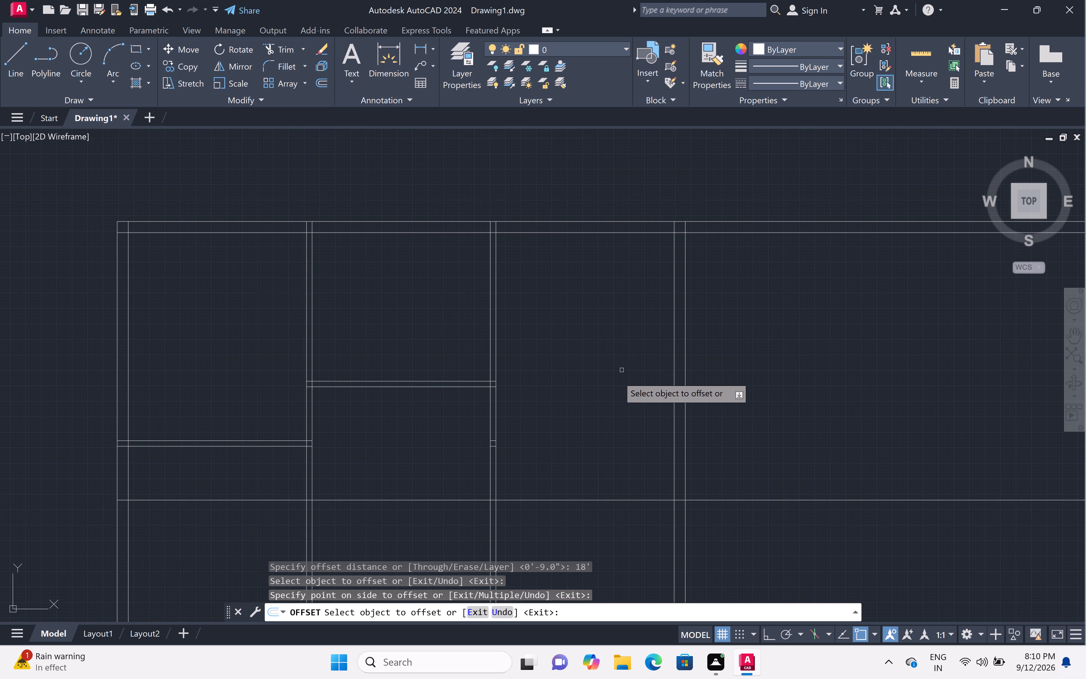
scroll(618, 378, down, 1)
middle_drag(617, 399, 615, 366)
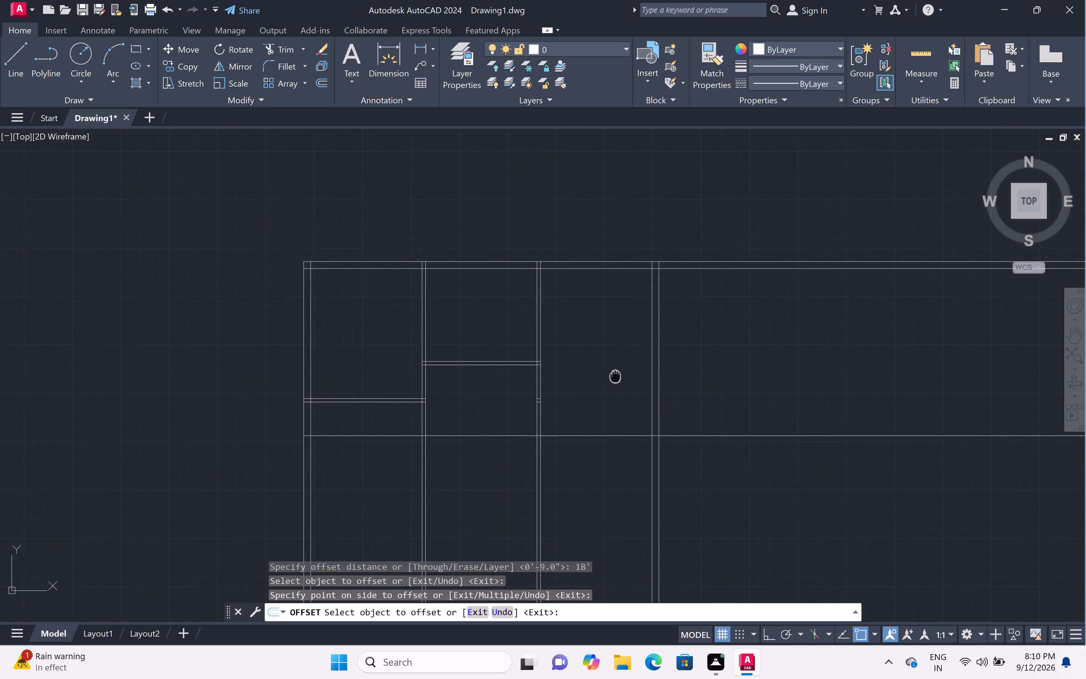
middle_drag(615, 366, 620, 343)
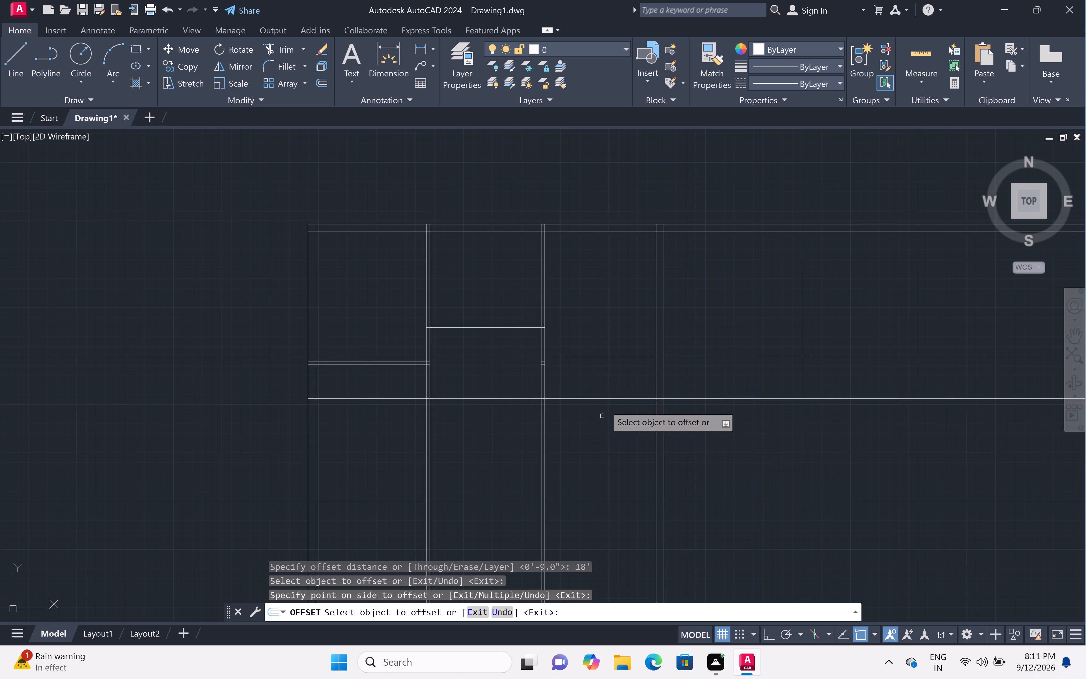
scroll(606, 384, up, 2)
scroll(606, 384, down, 3)
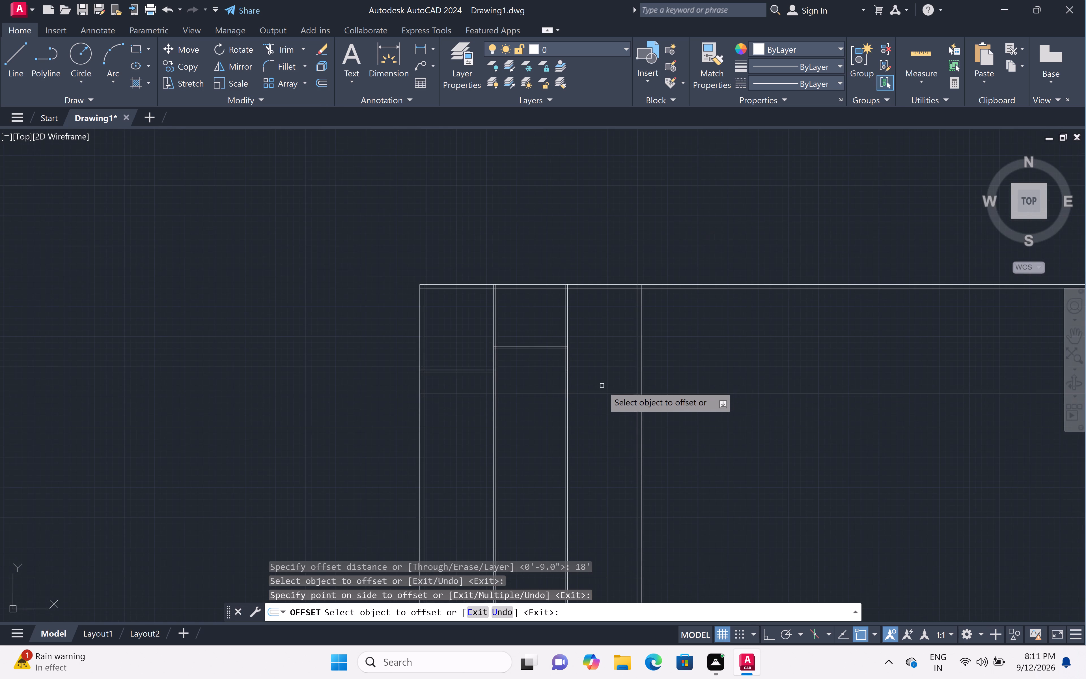
scroll(601, 386, up, 1)
key(space)
Offset the third room's new horizontal line 4.5" downward to form its partition wall.
key(space)
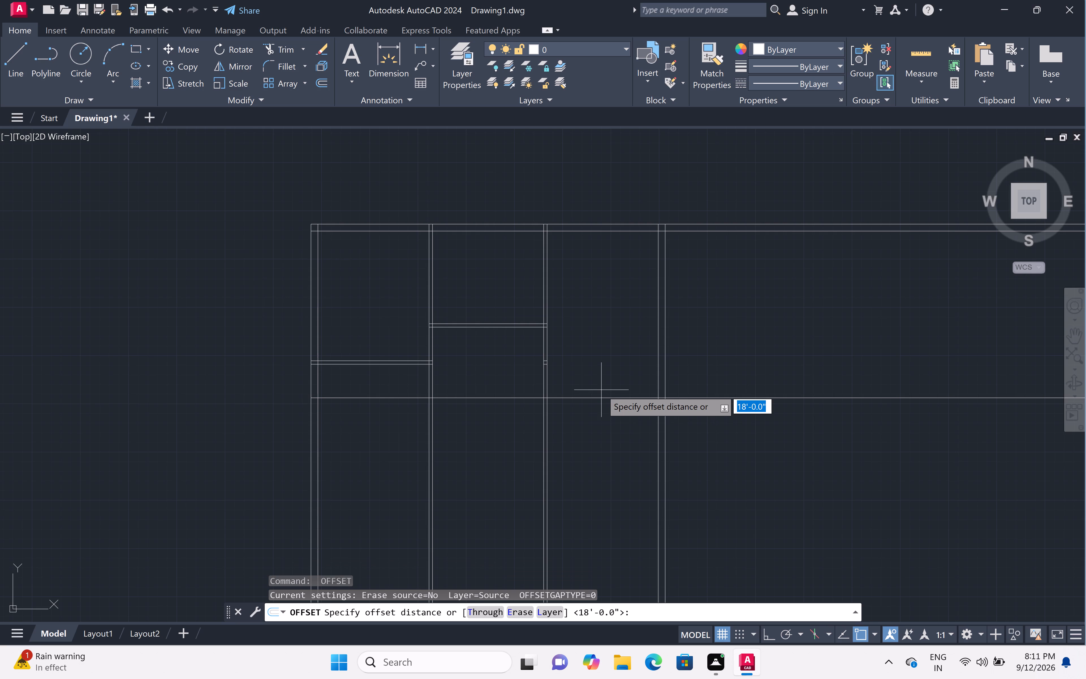
key(4)
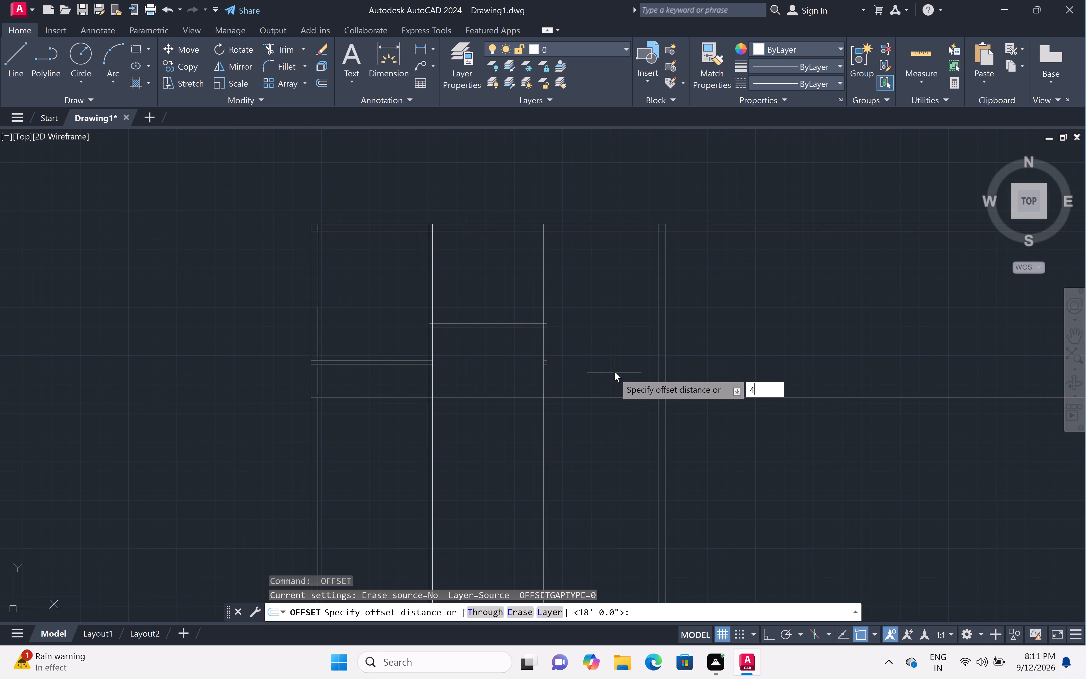
key(period)
key(5)
key(shift+quotedbl)
key(space)
click(611, 397)
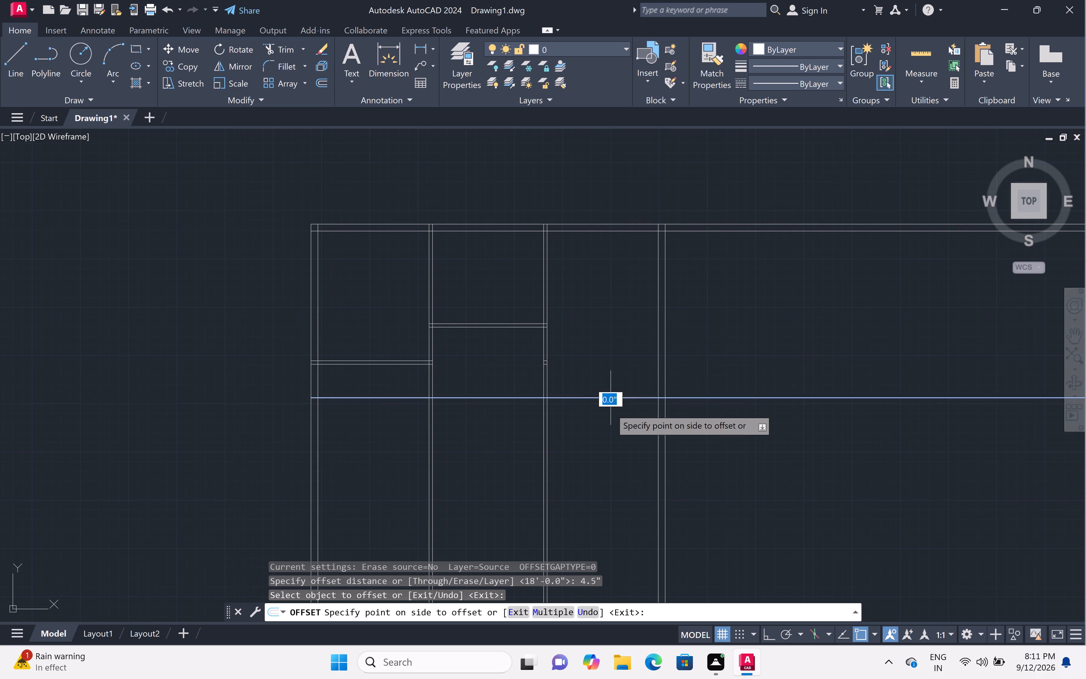
double_click(610, 454)
key(Escape)
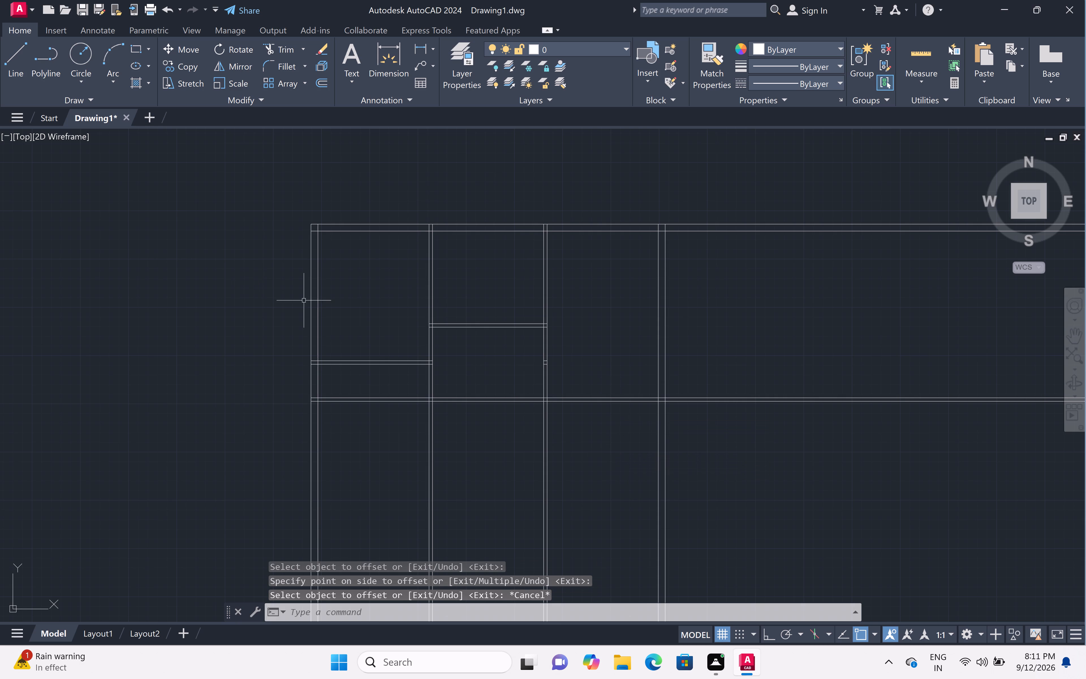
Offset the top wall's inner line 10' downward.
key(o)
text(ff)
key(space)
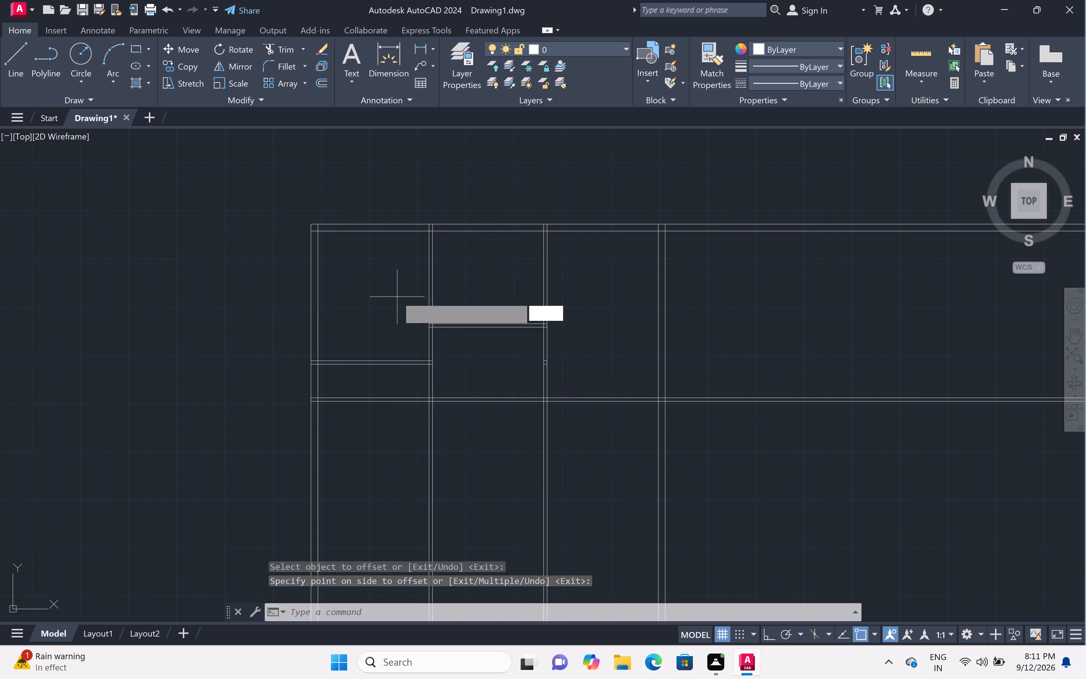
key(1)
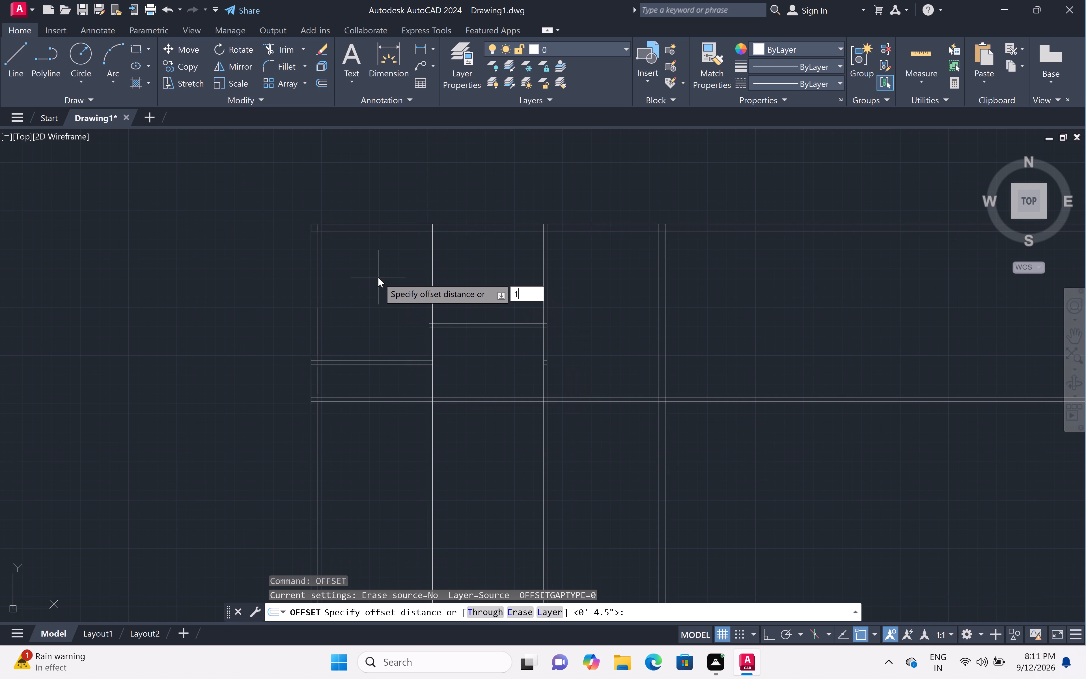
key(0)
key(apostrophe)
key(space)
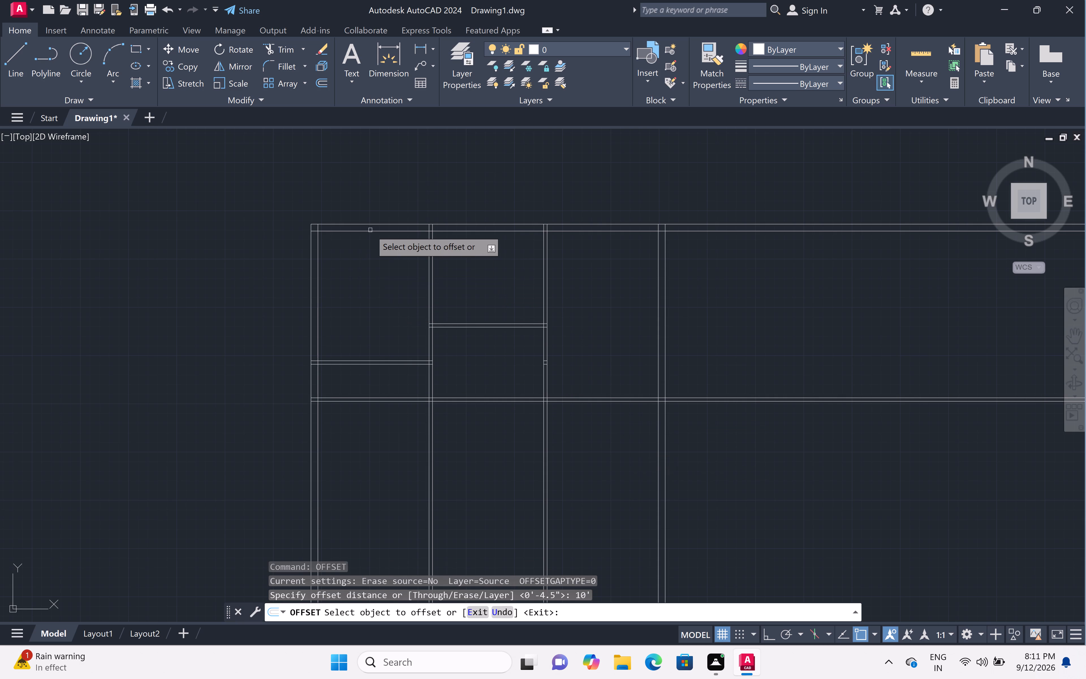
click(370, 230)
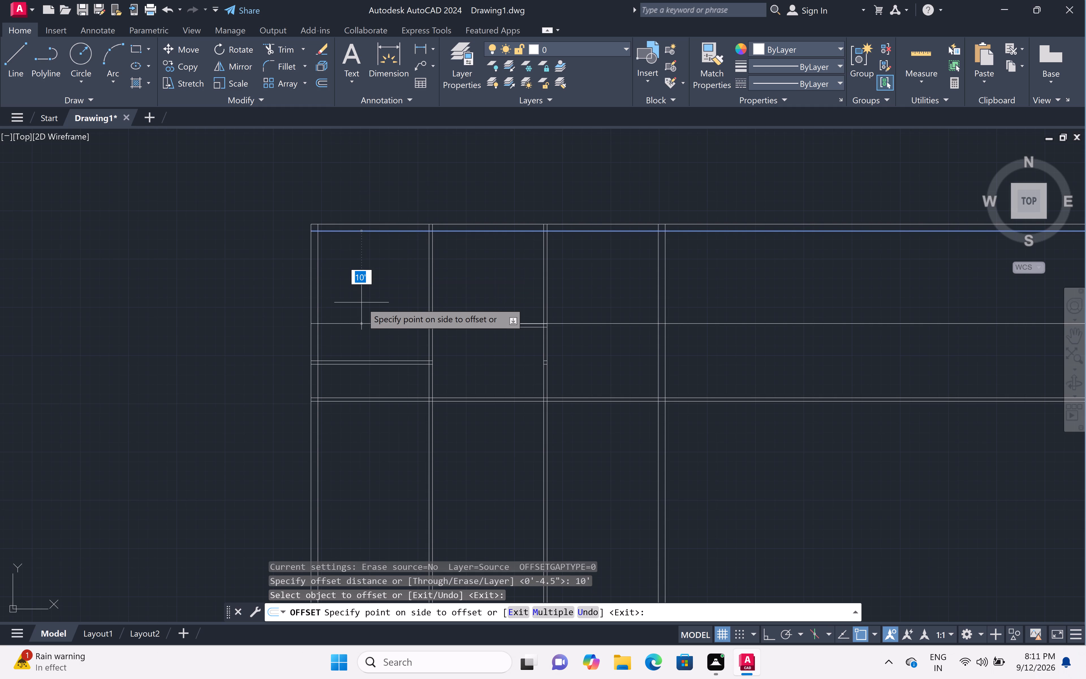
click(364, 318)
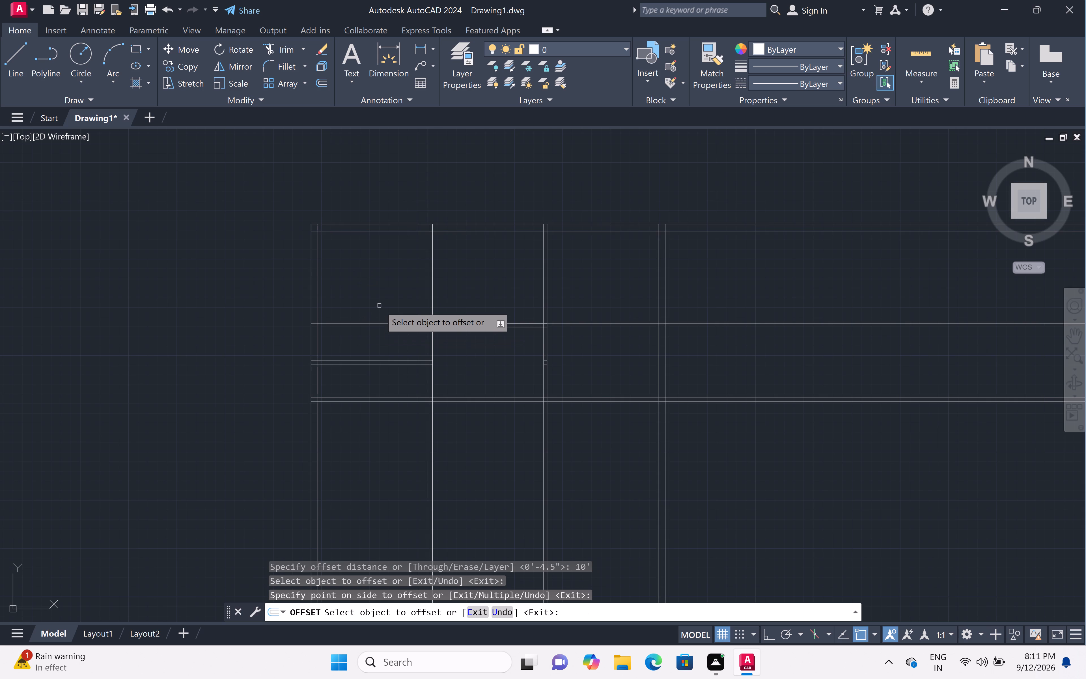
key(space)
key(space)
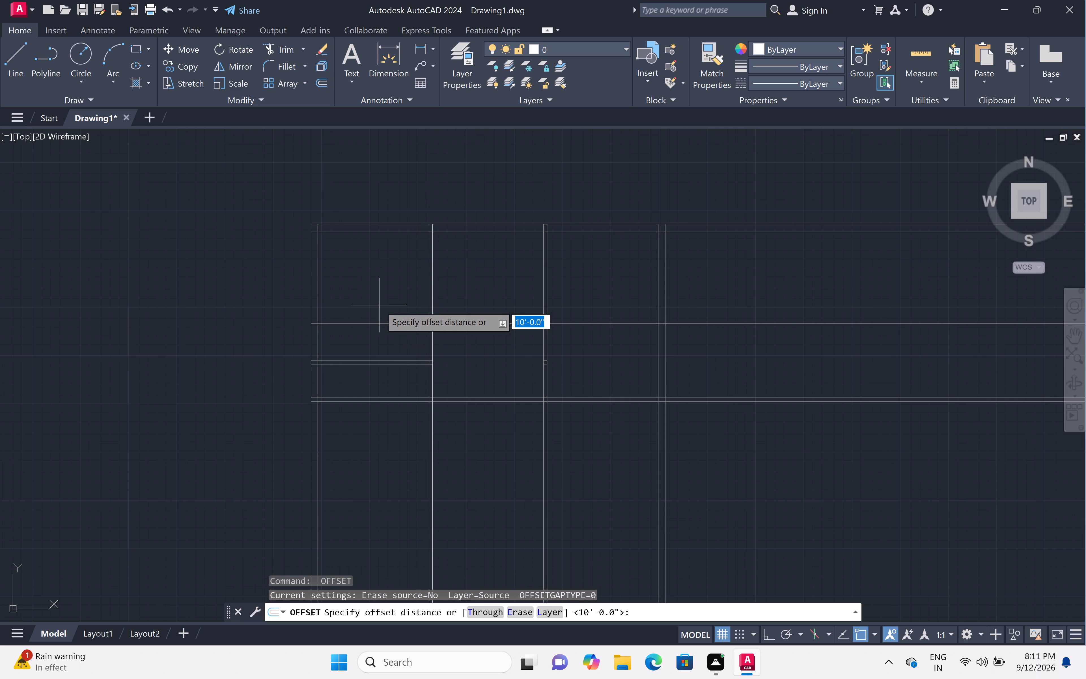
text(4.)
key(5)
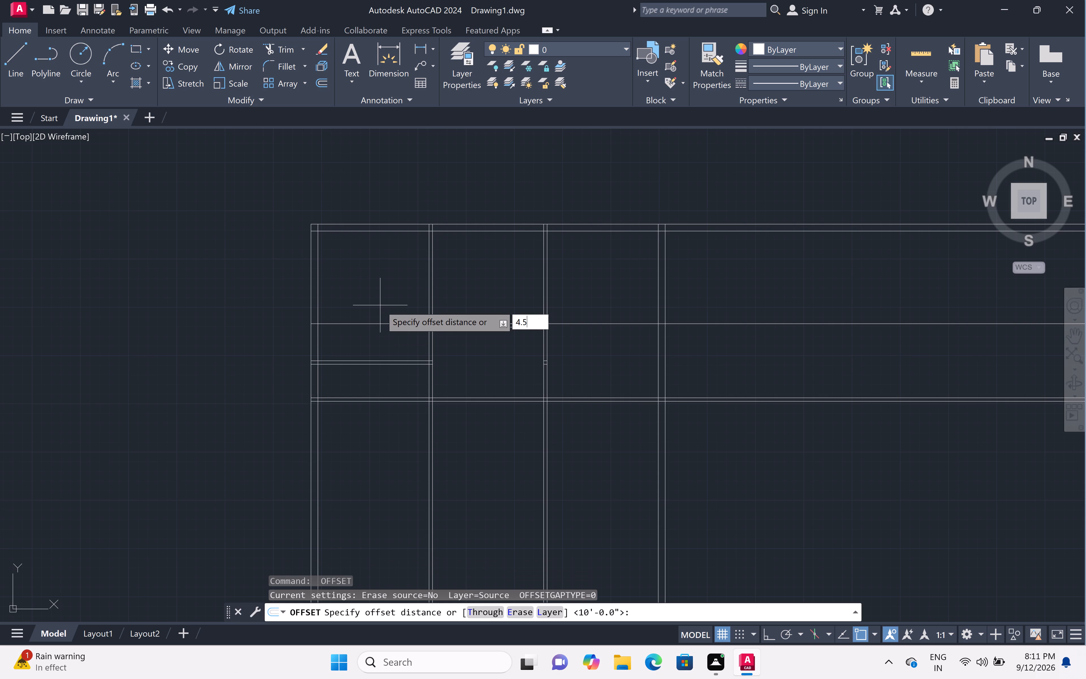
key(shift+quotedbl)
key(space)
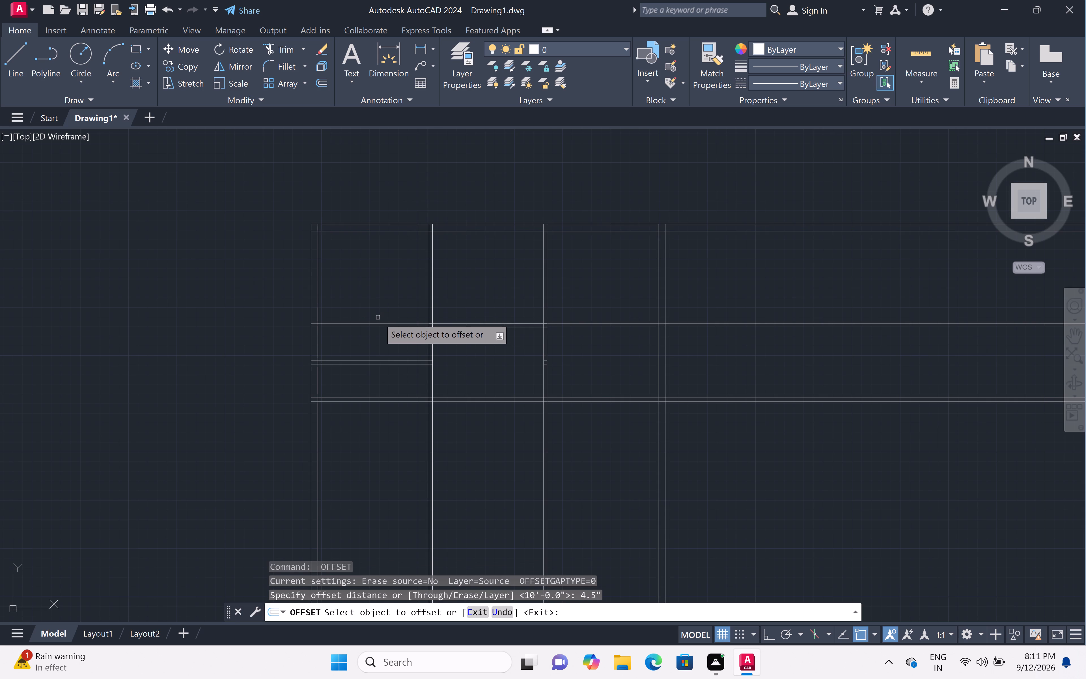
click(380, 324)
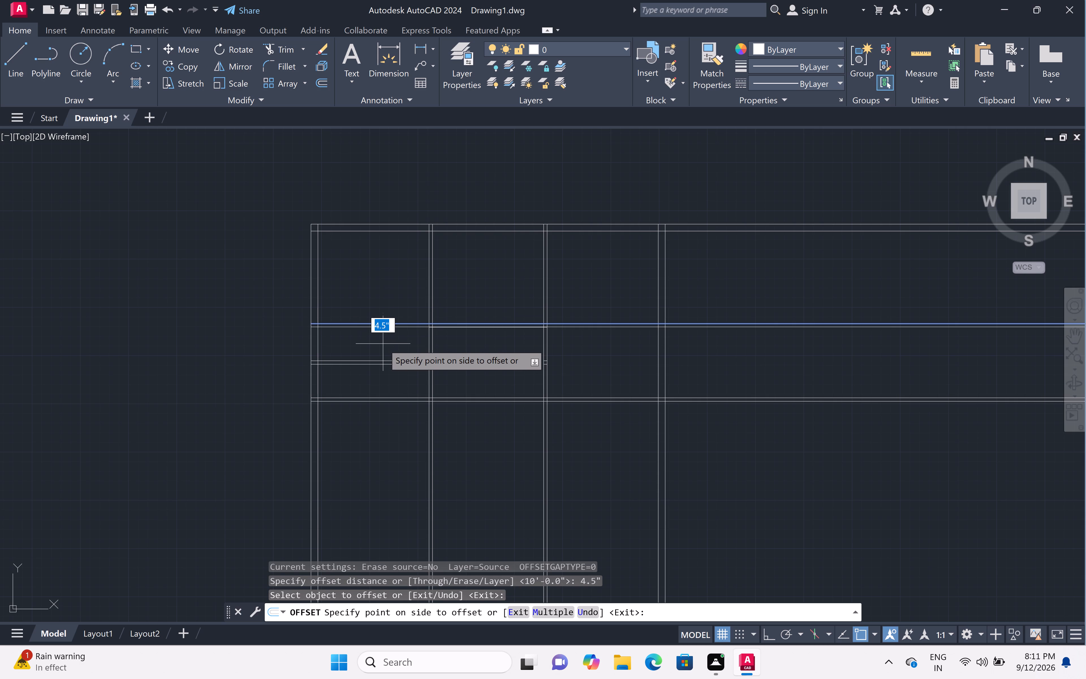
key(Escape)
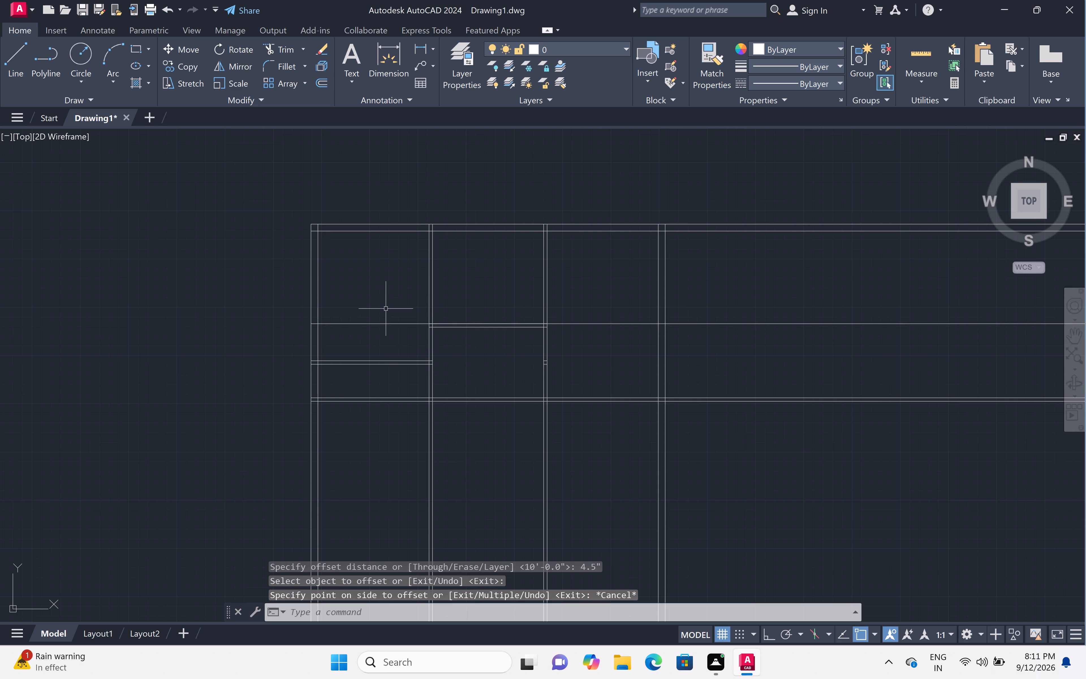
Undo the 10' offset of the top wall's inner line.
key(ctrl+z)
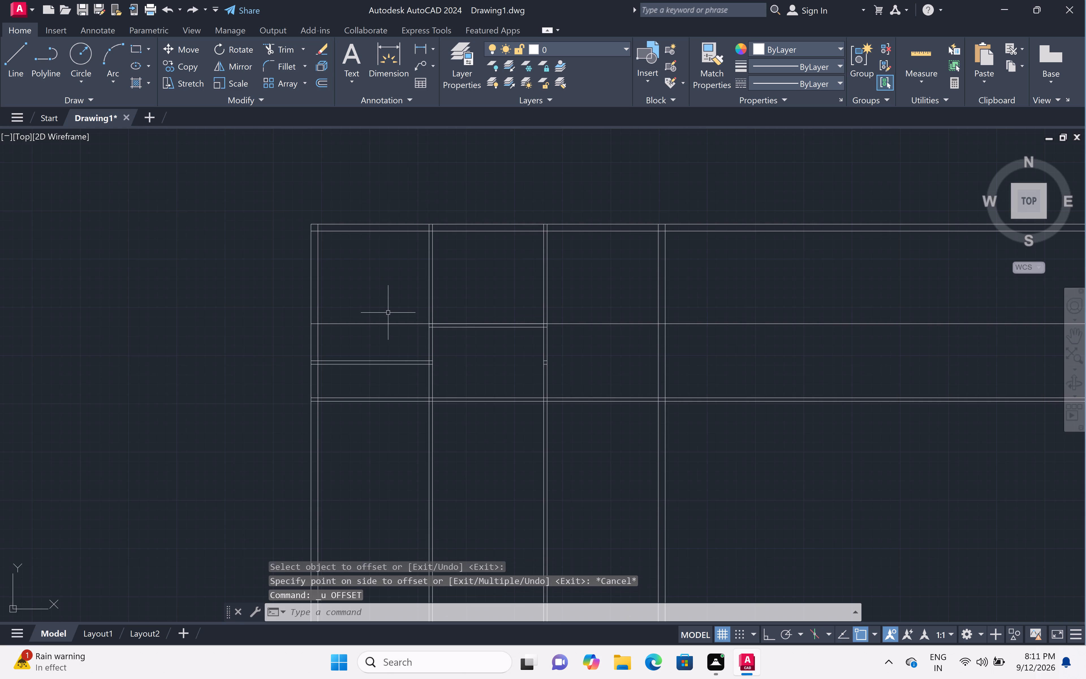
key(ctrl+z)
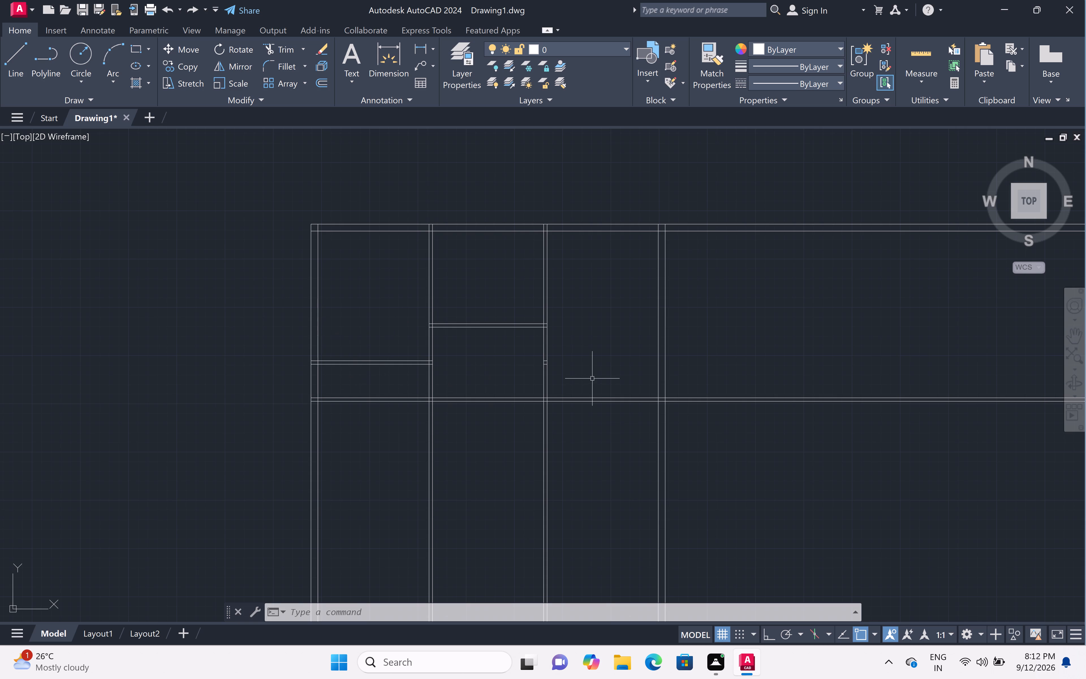
Trim the 18' horizontal partition lines out of the first and second rooms, keeping them only from the third room onward.
middle_drag(592, 379, 535, 380)
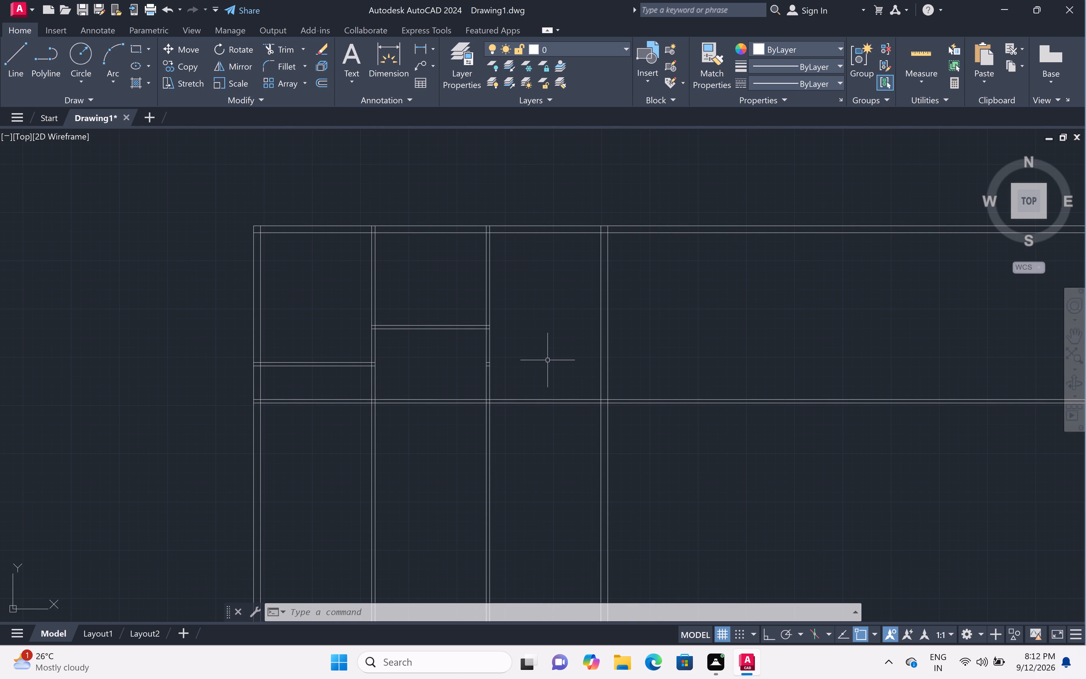
key(Escape)
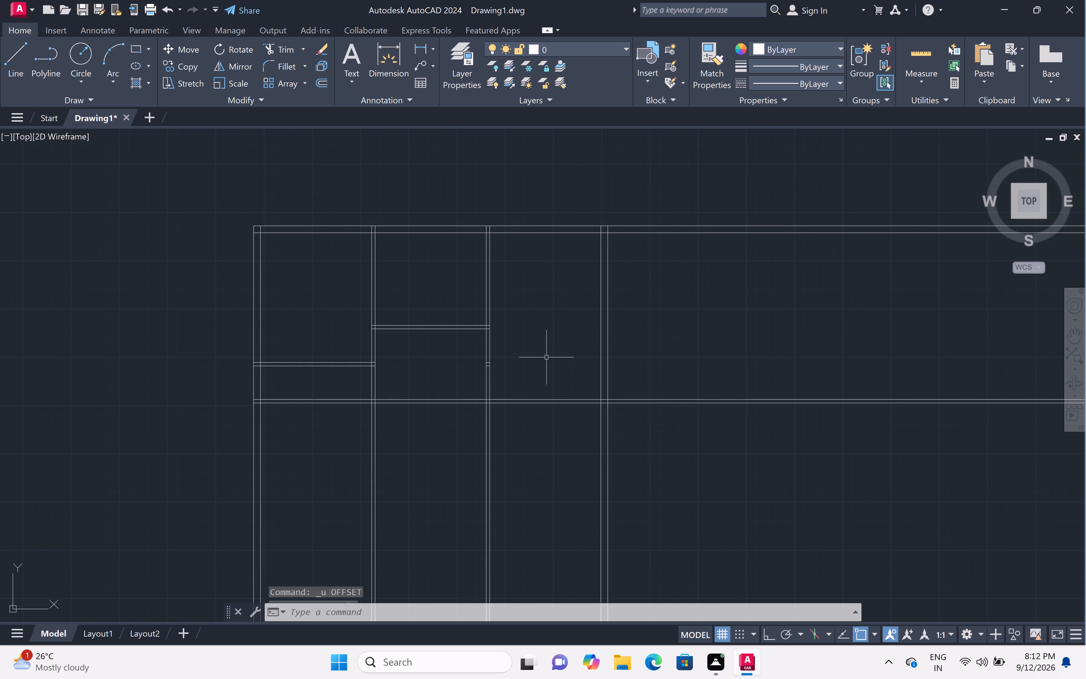
text(tr)
key(space)
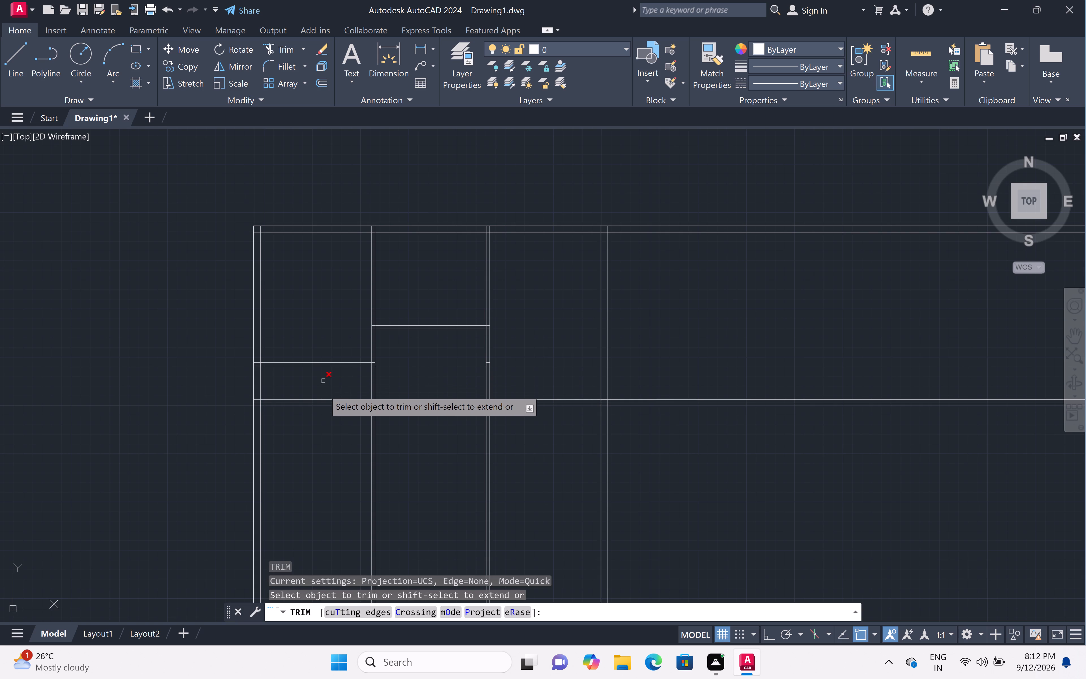
click(323, 390)
click(328, 427)
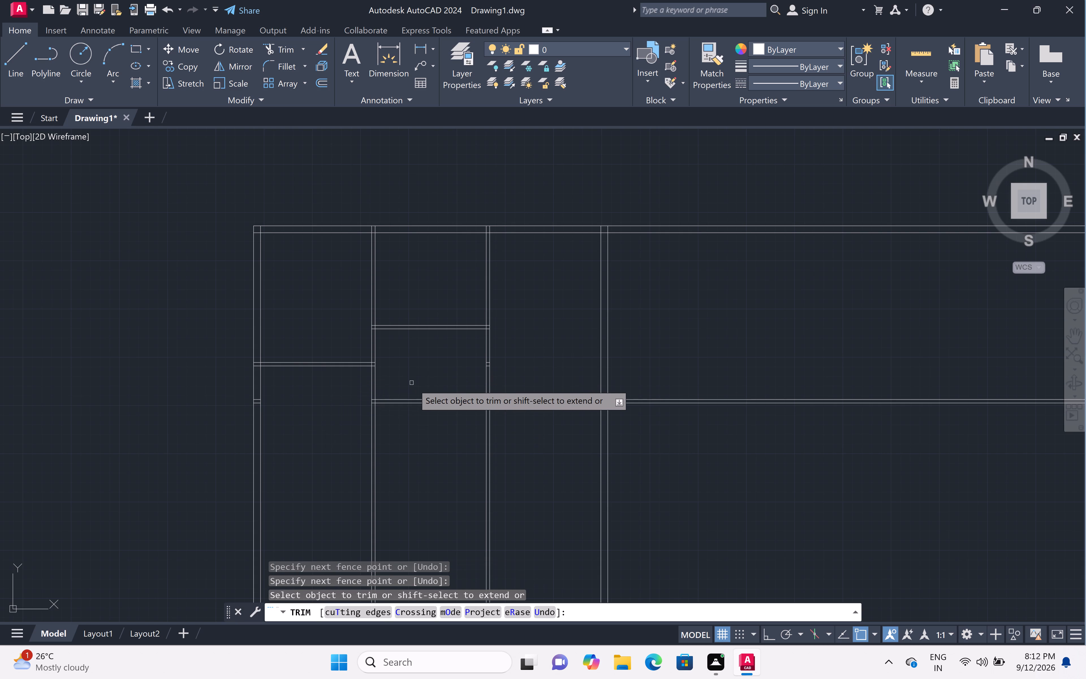
click(413, 384)
click(416, 444)
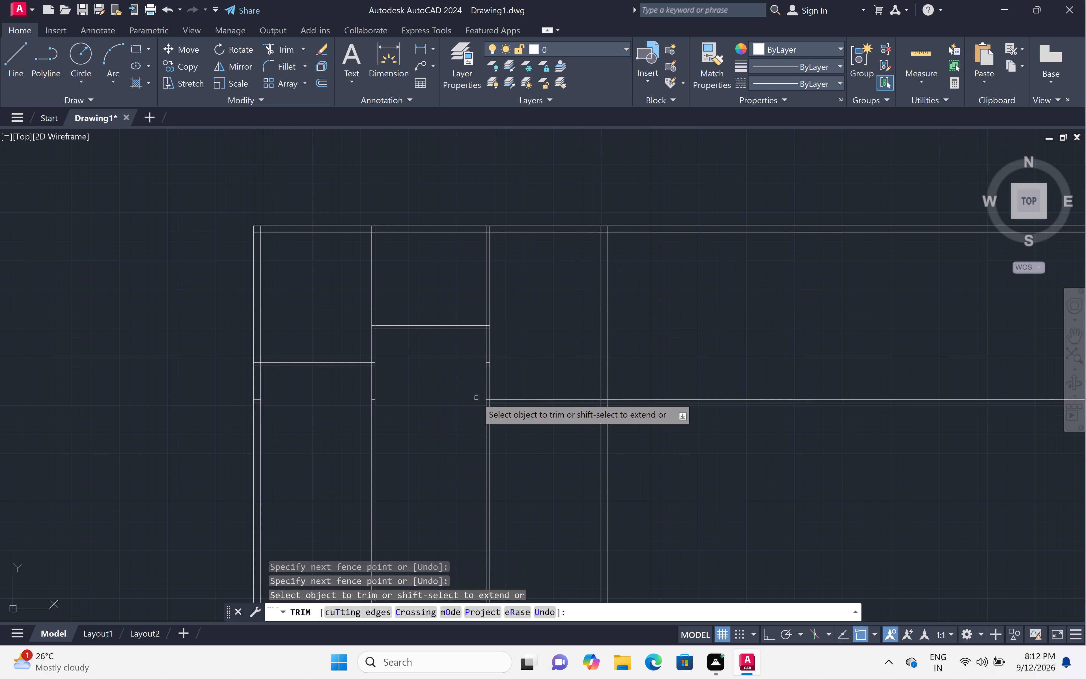
key(Escape)
Trim the horizontal wall and partition lines that extend beyond the third room's outer right wall.
key(t)
text(r)
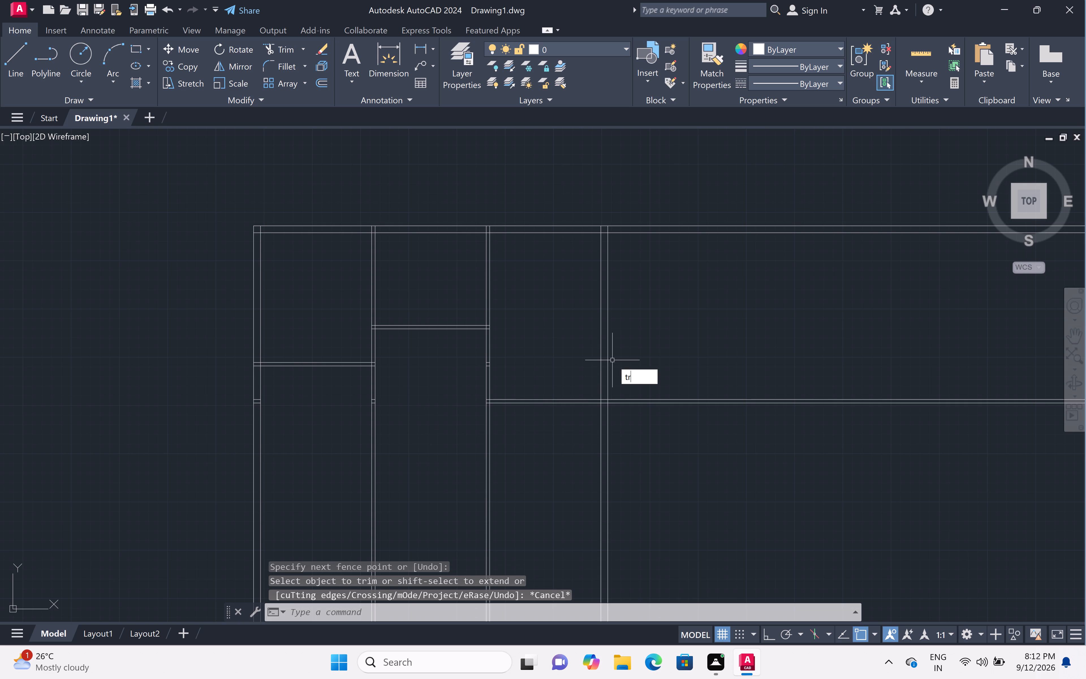
key(space)
double_click(648, 217)
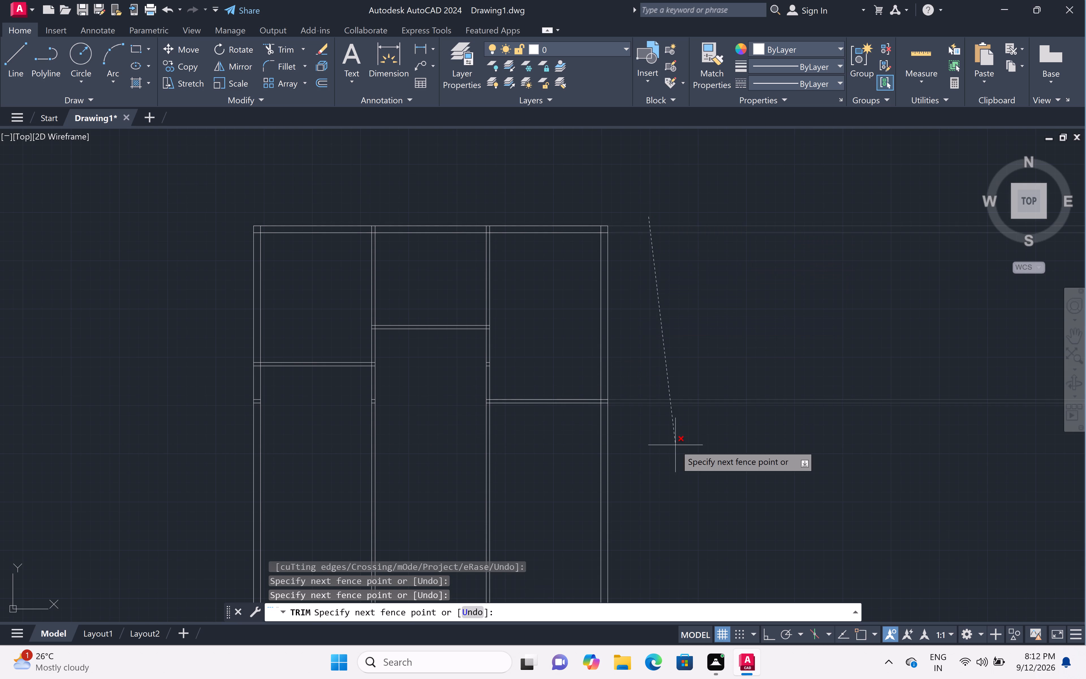
click(675, 445)
key(Escape)
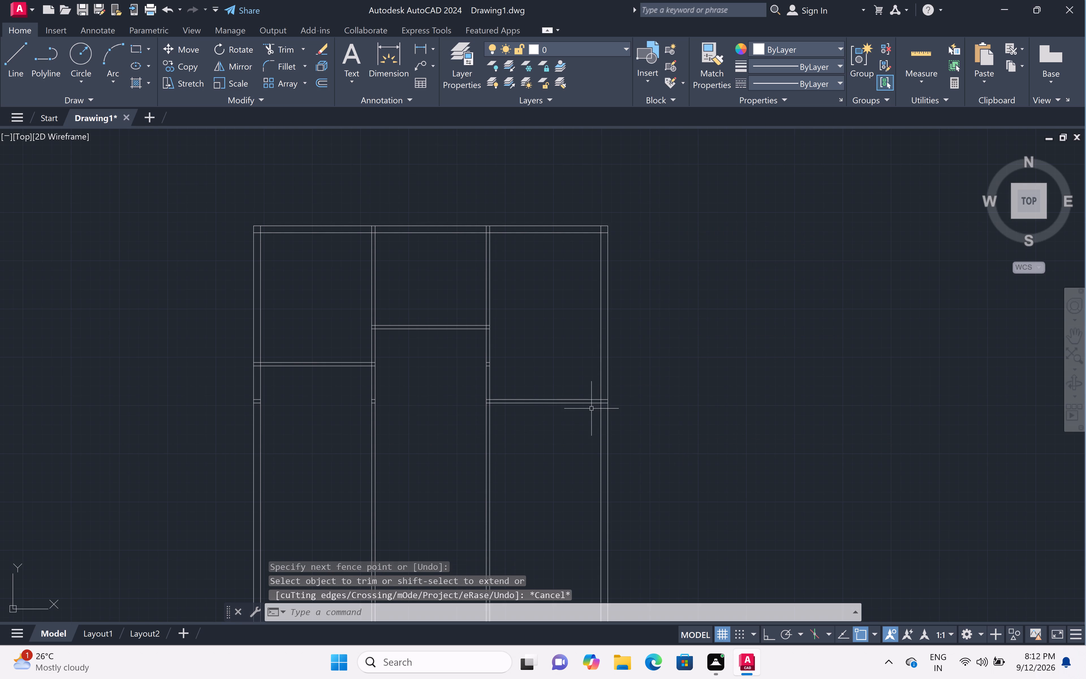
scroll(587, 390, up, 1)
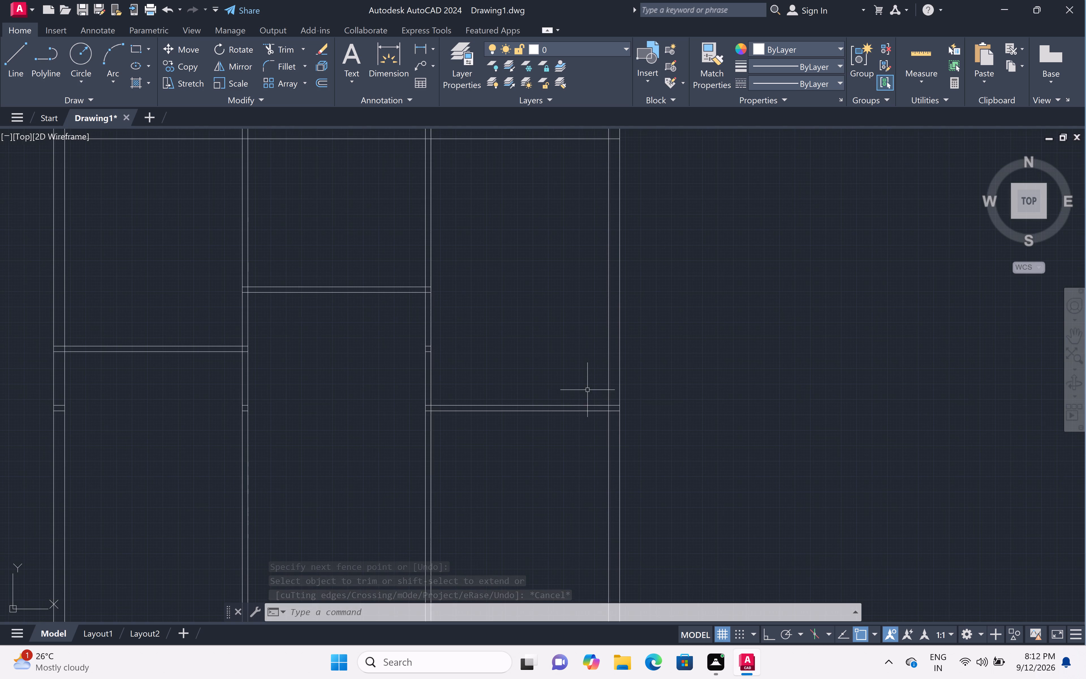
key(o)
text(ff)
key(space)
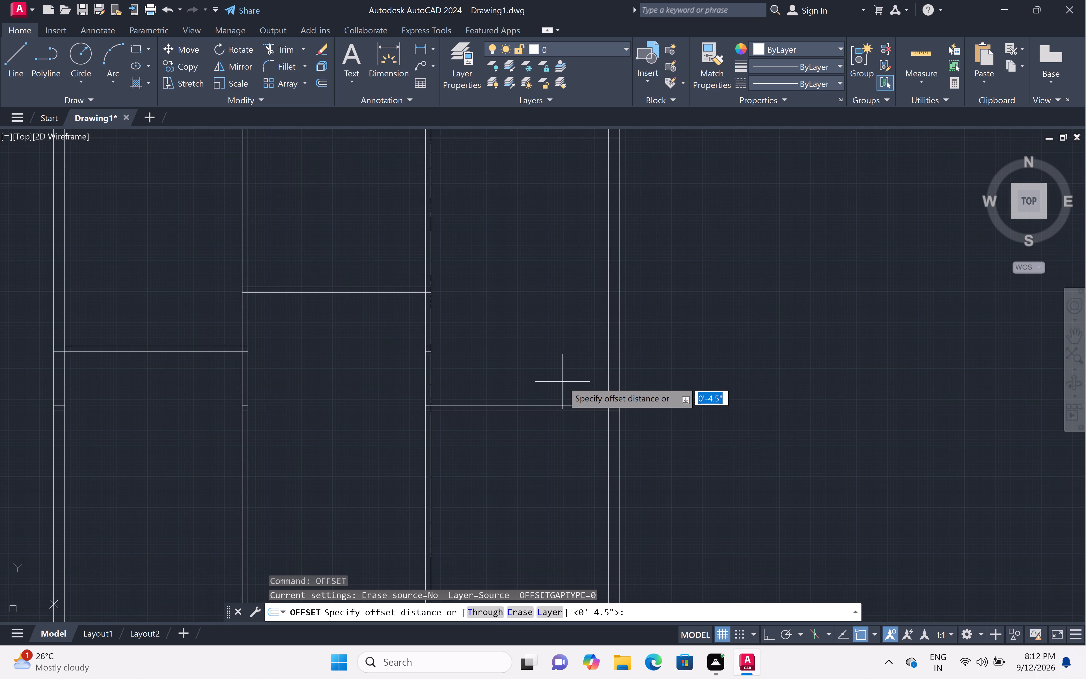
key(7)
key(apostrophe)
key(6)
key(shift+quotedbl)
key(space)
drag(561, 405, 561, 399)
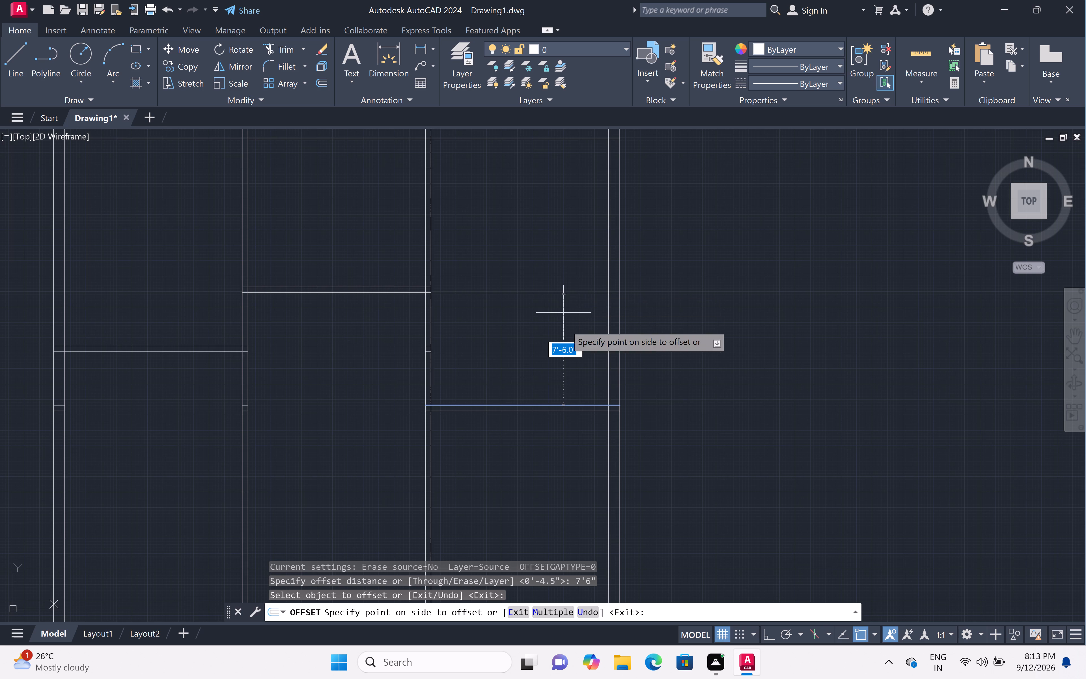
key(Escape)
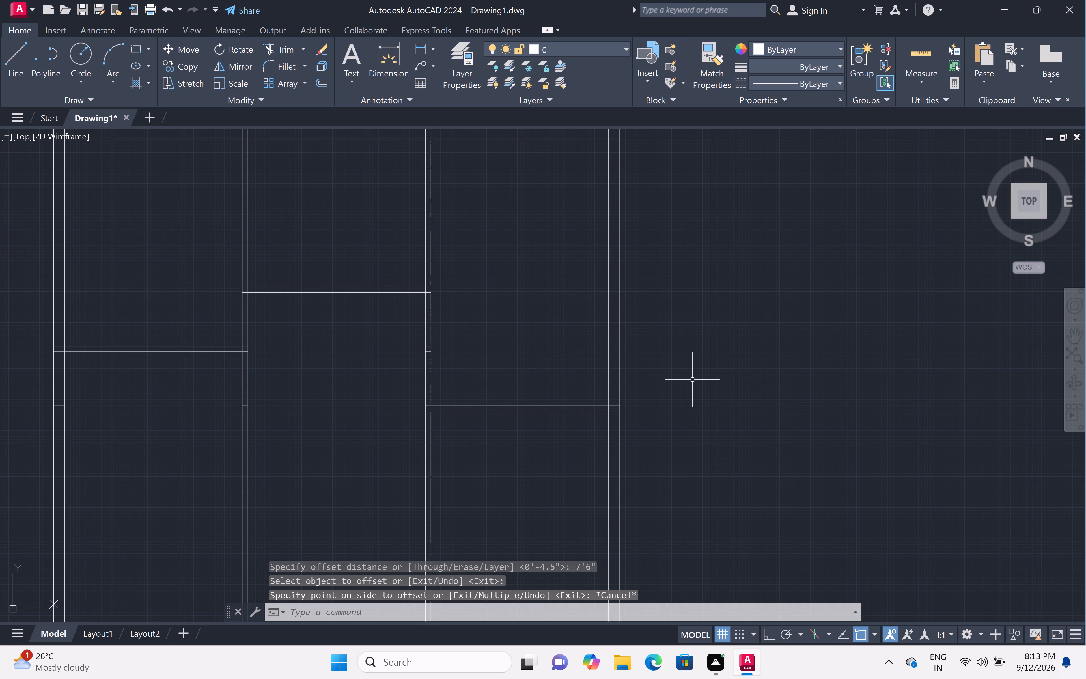
Offset the inner line of the third room's right outer wall 7'6" leftward to set the small room's width.
key(o)
text(ff)
key(space)
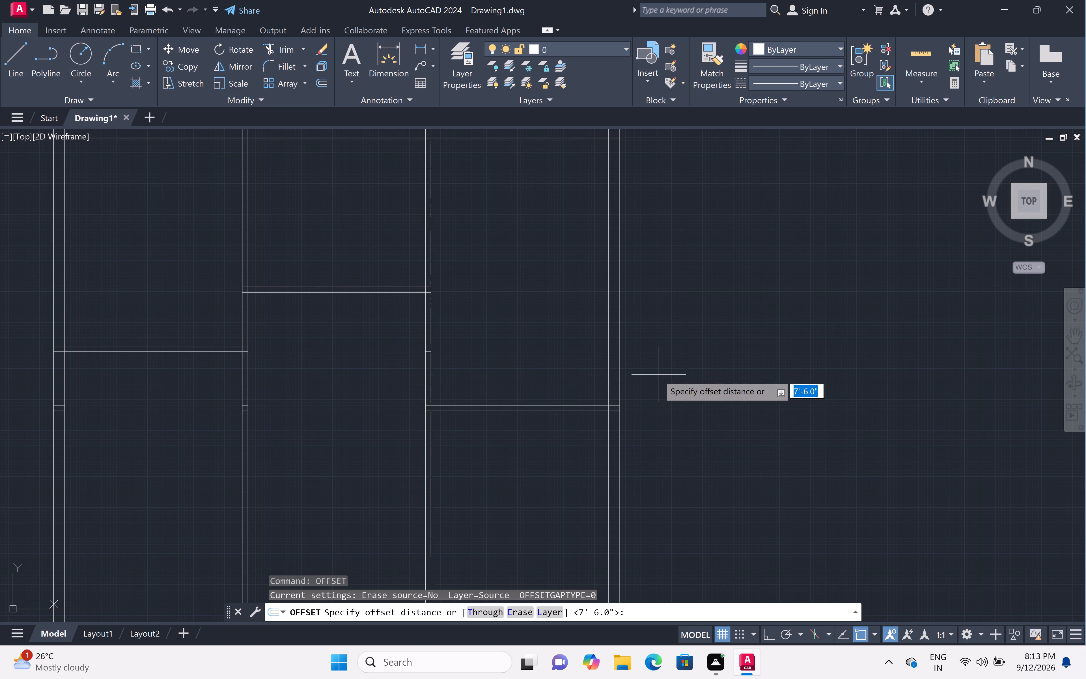
key(space)
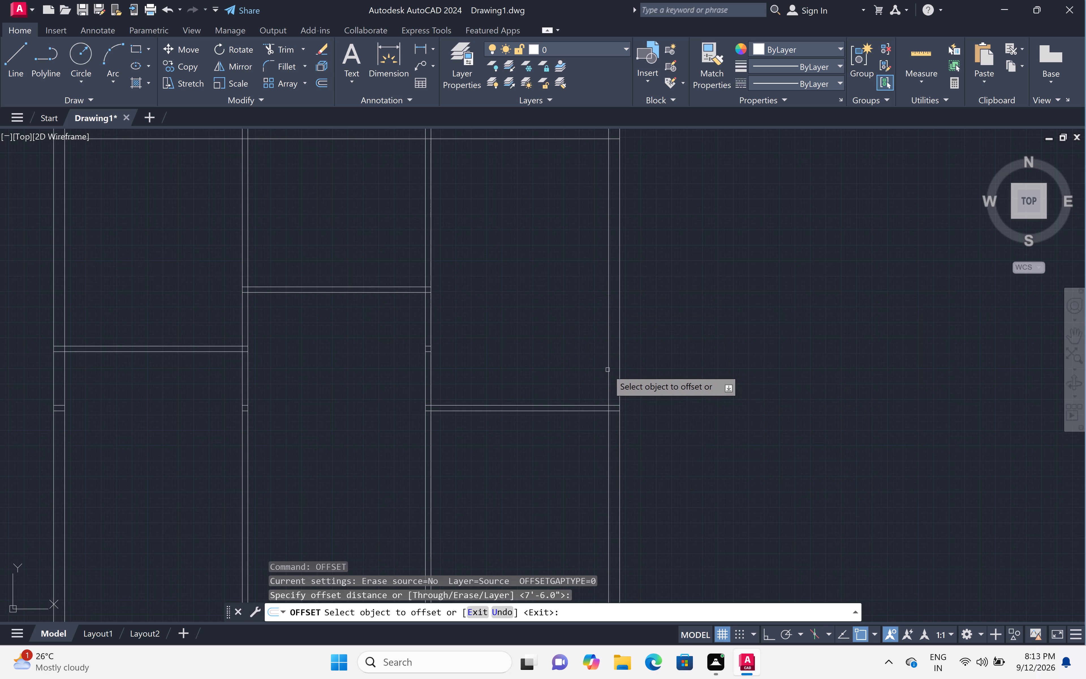
click(607, 369)
click(473, 362)
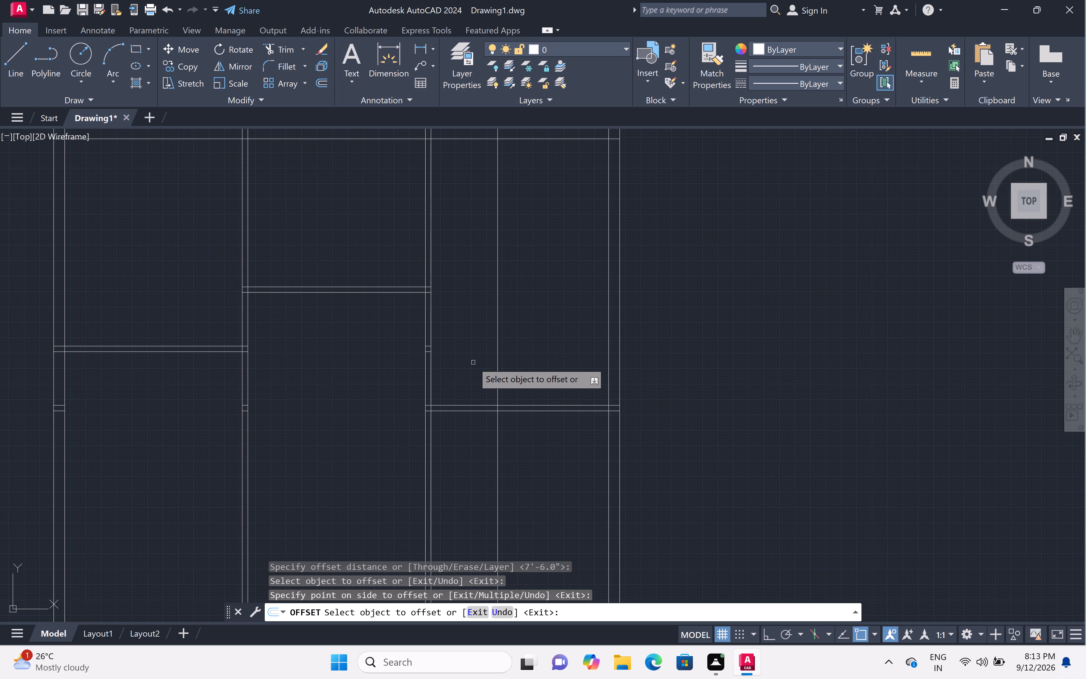
key(space)
Offset the small room's new vertical line 4.5" leftward to form its partition wall.
key(space)
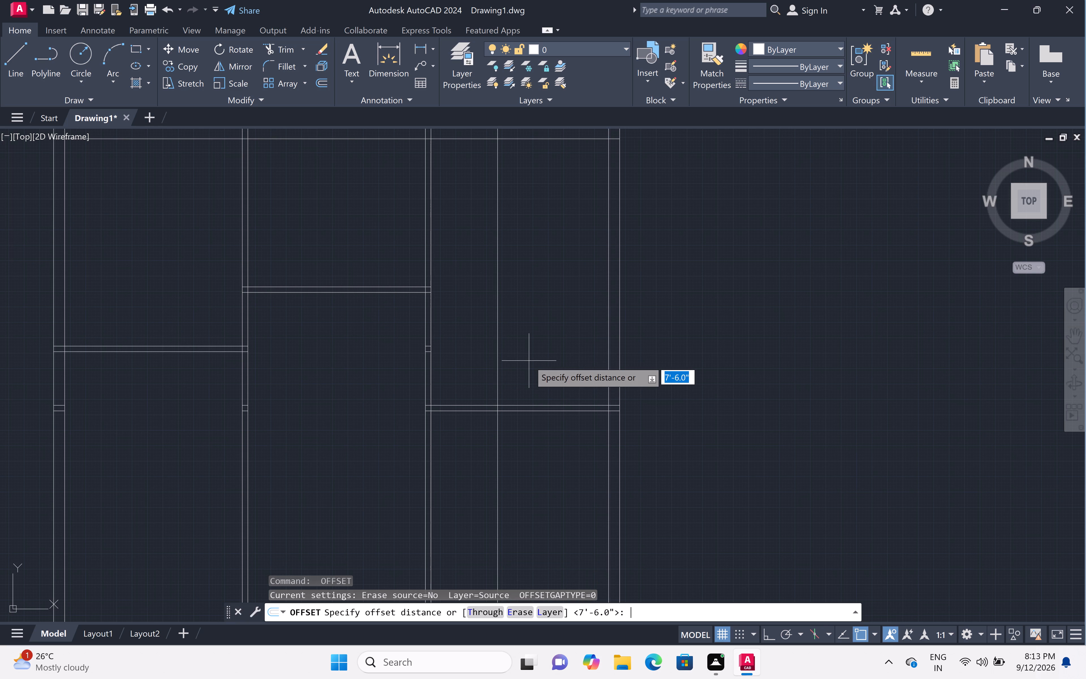
key(4)
text(.5)
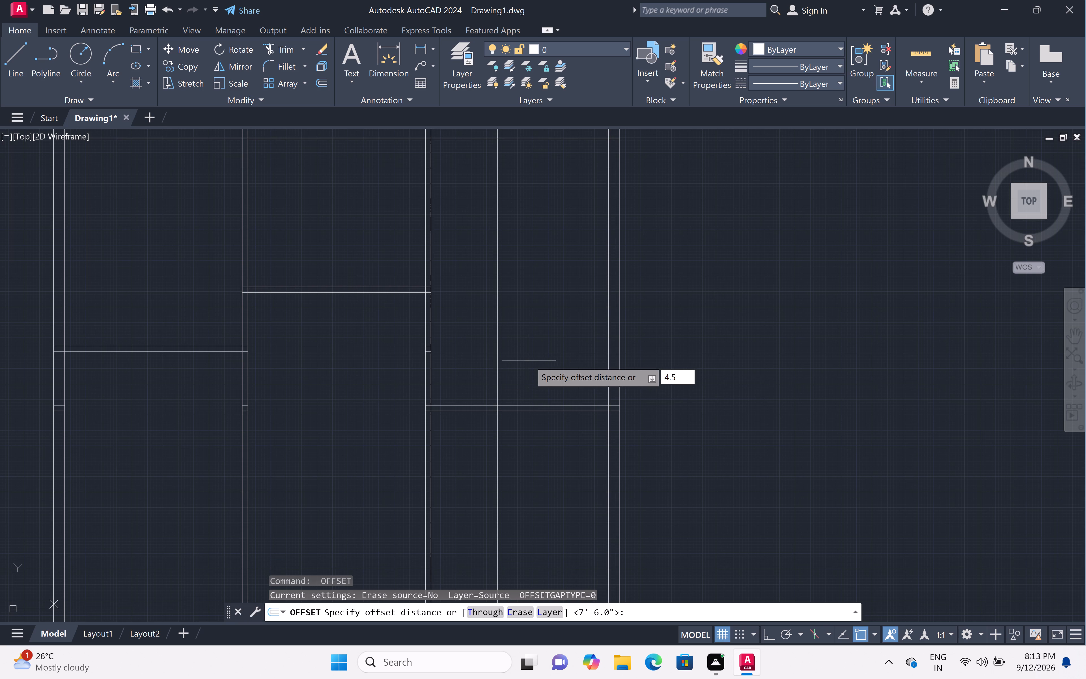
key(shift+quotedbl)
key(space)
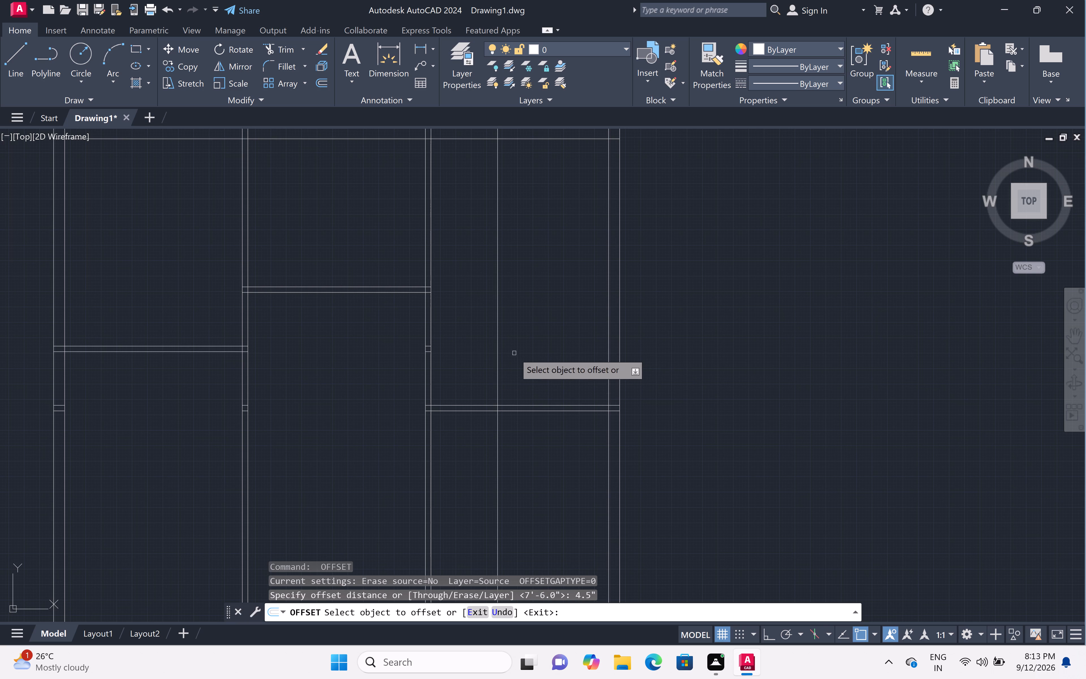
click(497, 366)
click(446, 371)
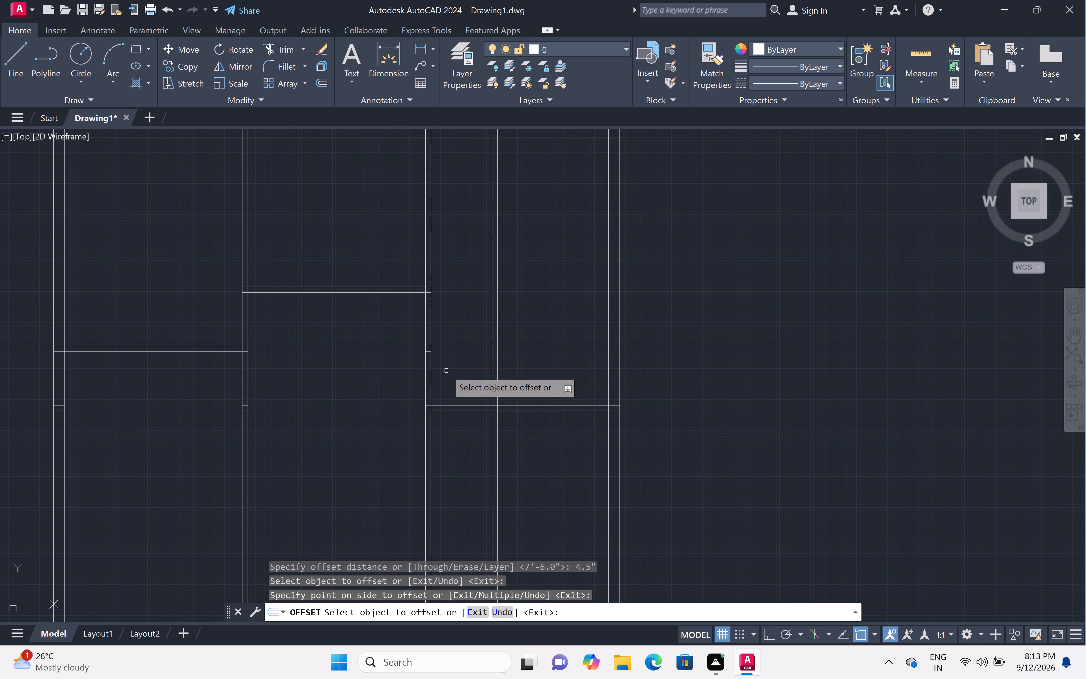
key(Escape)
Offset the upper line of the third room's horizontal partition 8' upward to set the small room's length.
key(o)
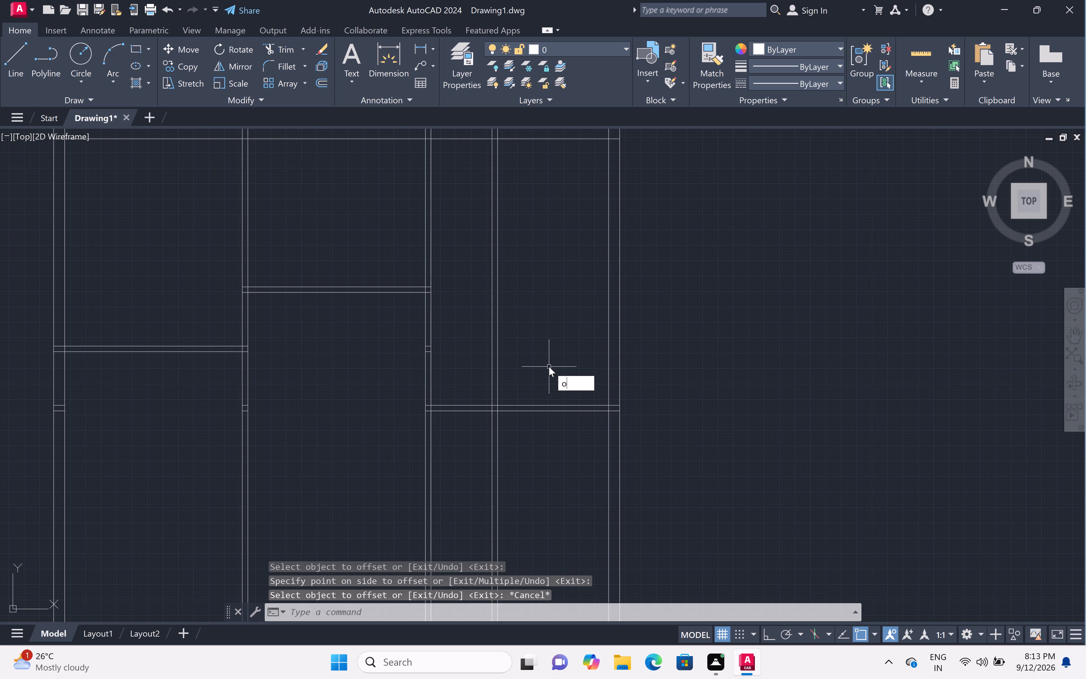
text(ff)
key(space)
text(8')
key(space)
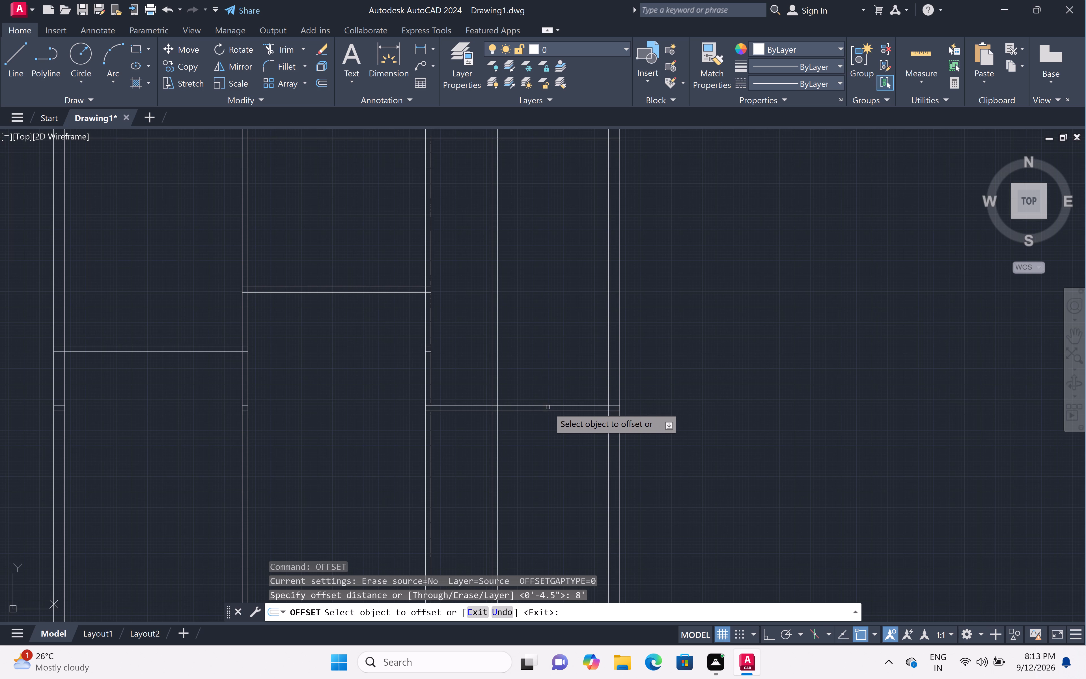
click(548, 405)
click(549, 272)
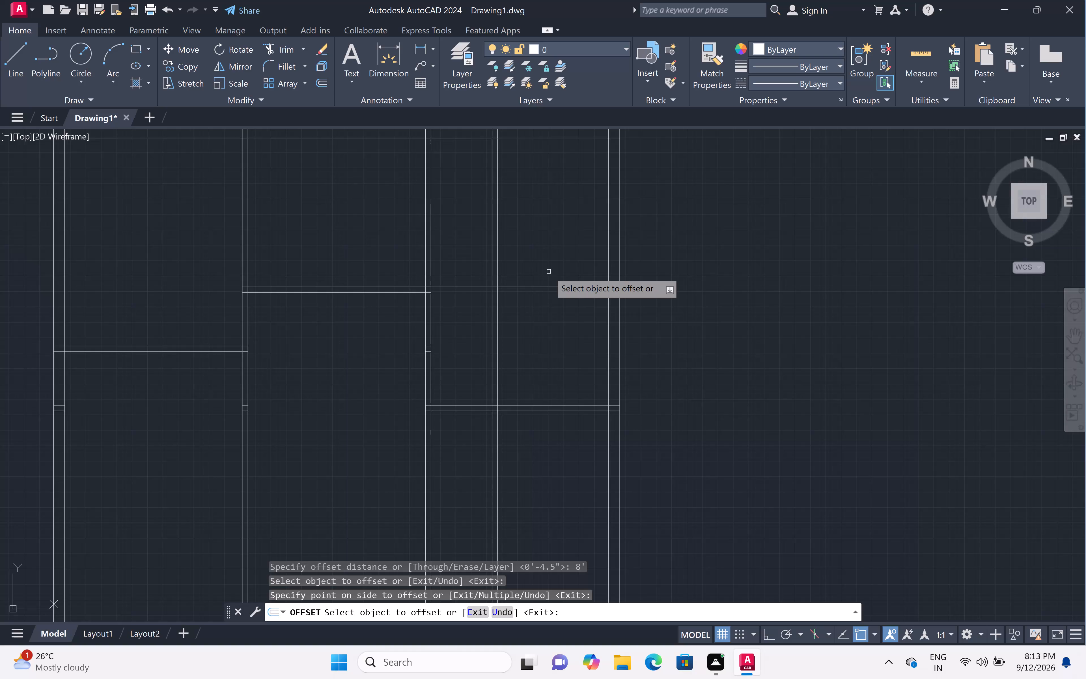
click(551, 257)
key(space)
Offset the small room's new horizontal line 4.5" upward to form its upper partition wall.
key(space)
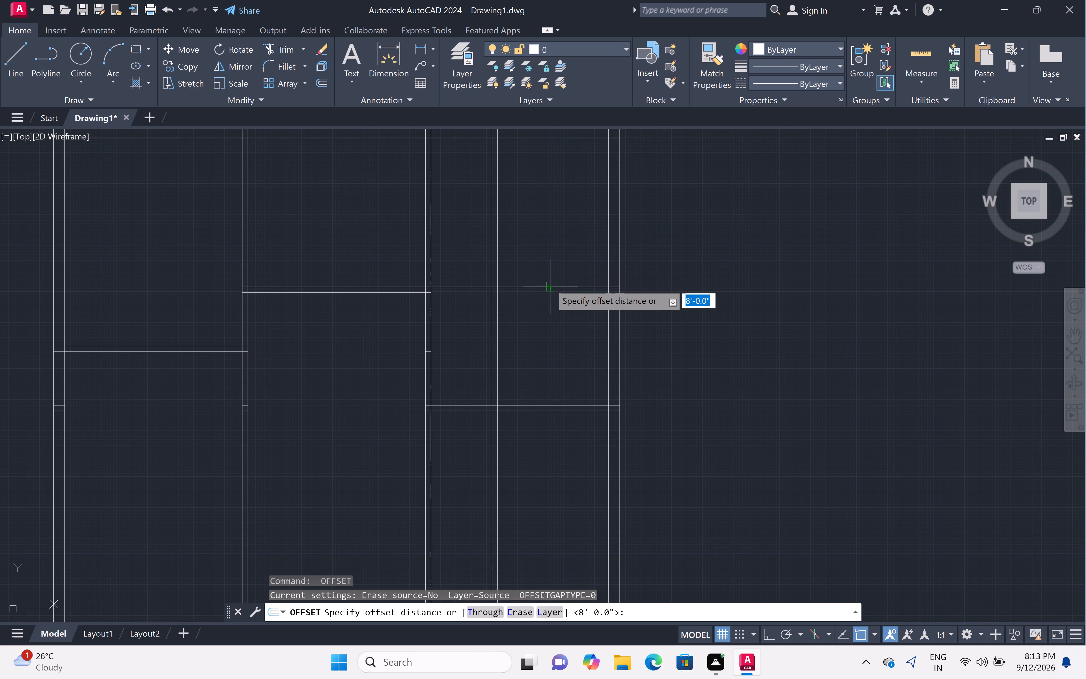
text(4.)
text(5")
key(space)
click(555, 286)
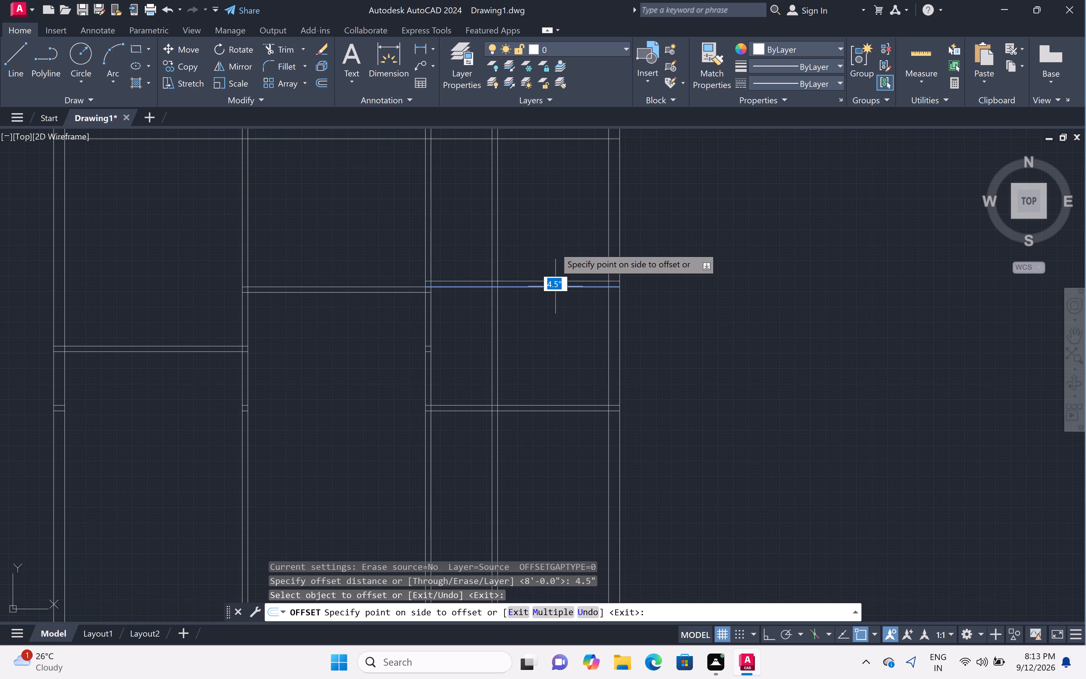
click(555, 246)
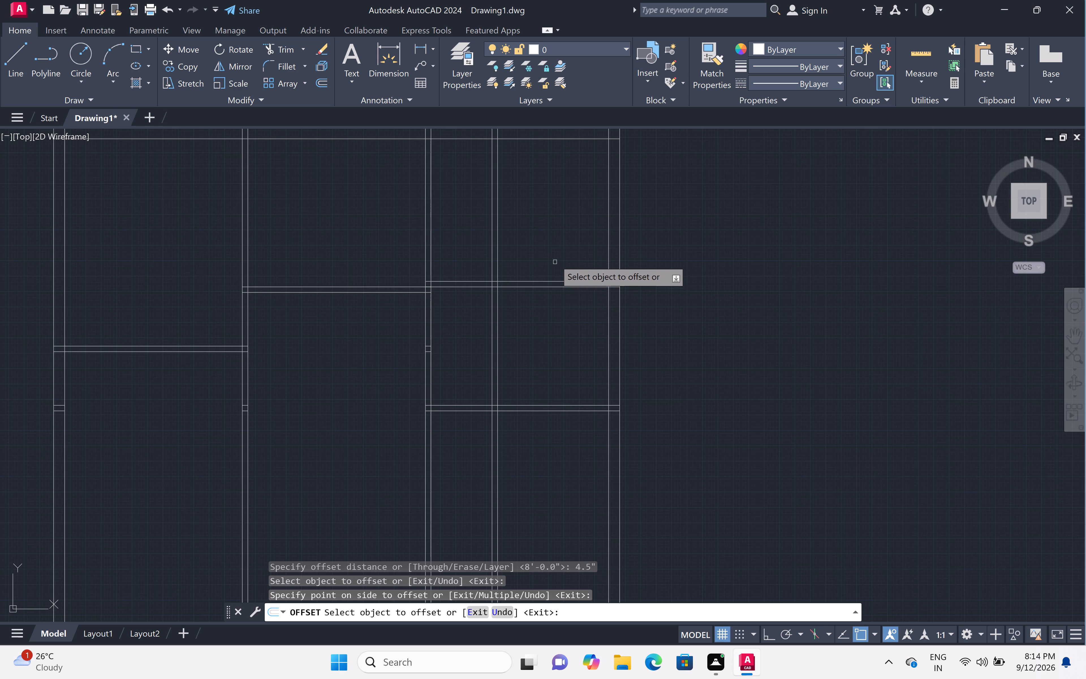
click(559, 239)
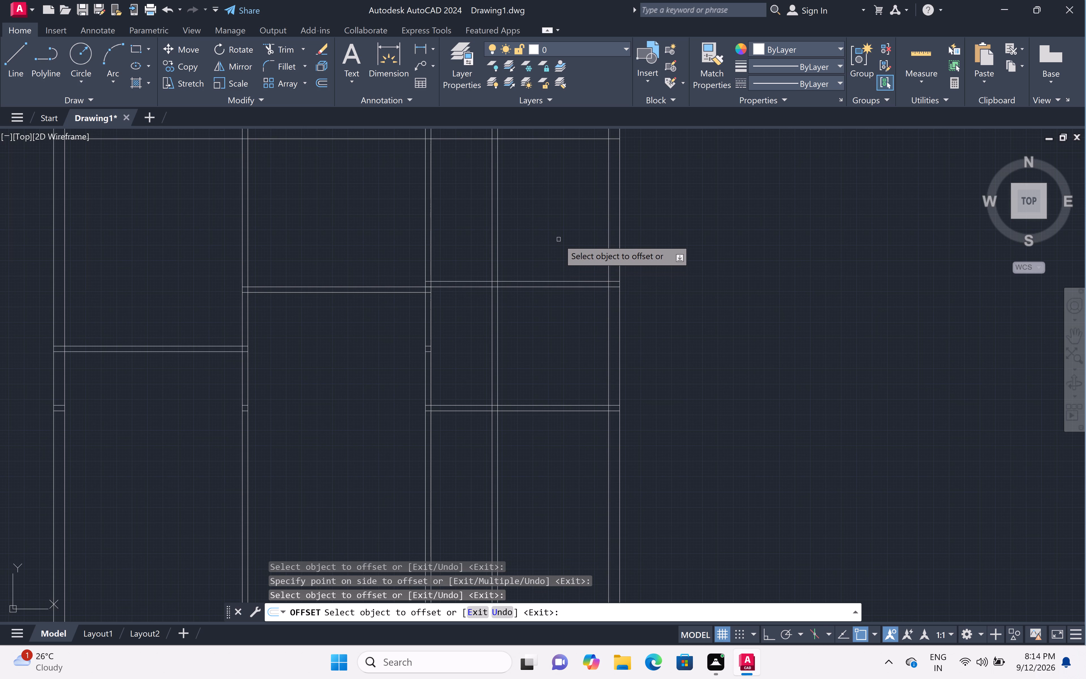
key(Escape)
Trim the small room's vertical partition above its upper wall and that wall's lines left of the vertical partition, forming a corner.
text(tr)
key(space)
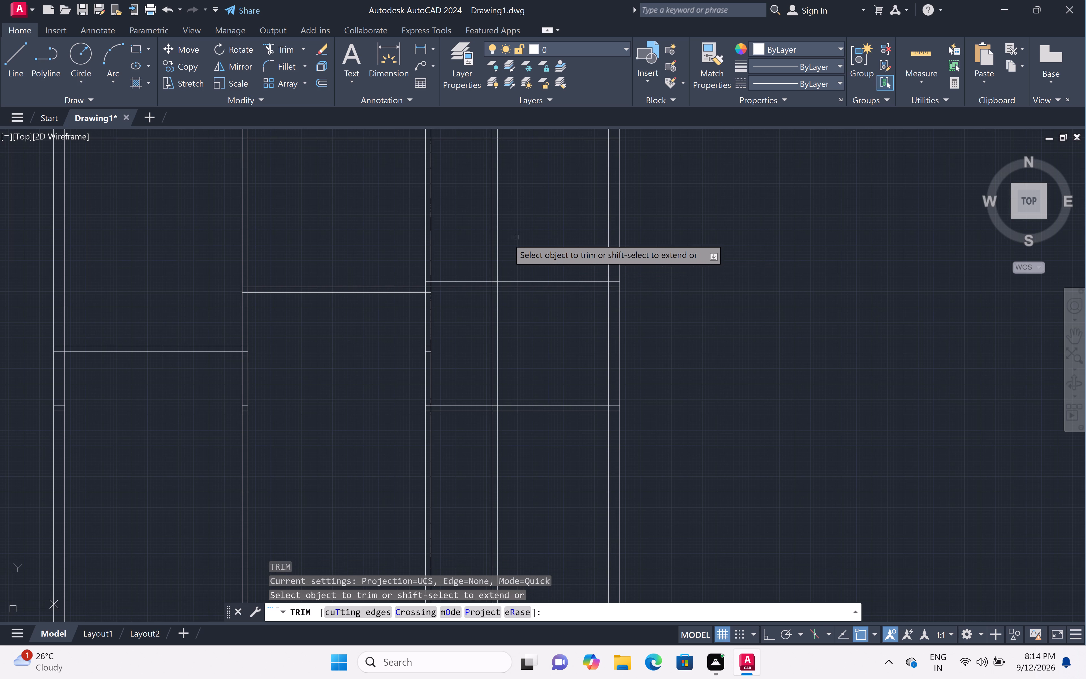
click(509, 240)
double_click(472, 265)
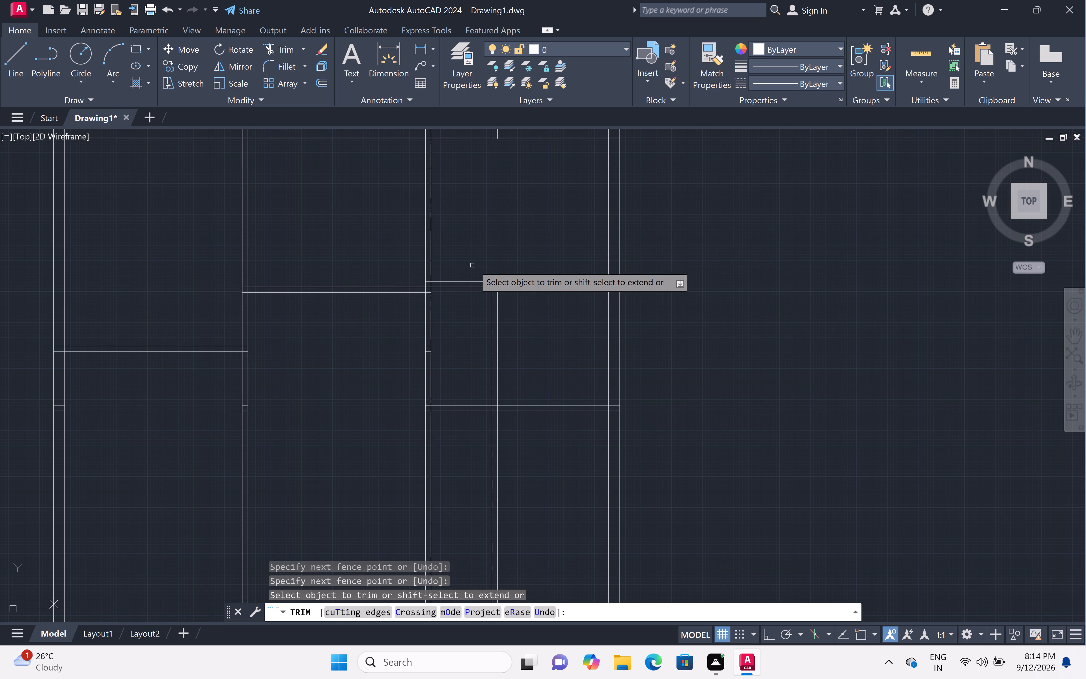
click(472, 274)
click(473, 319)
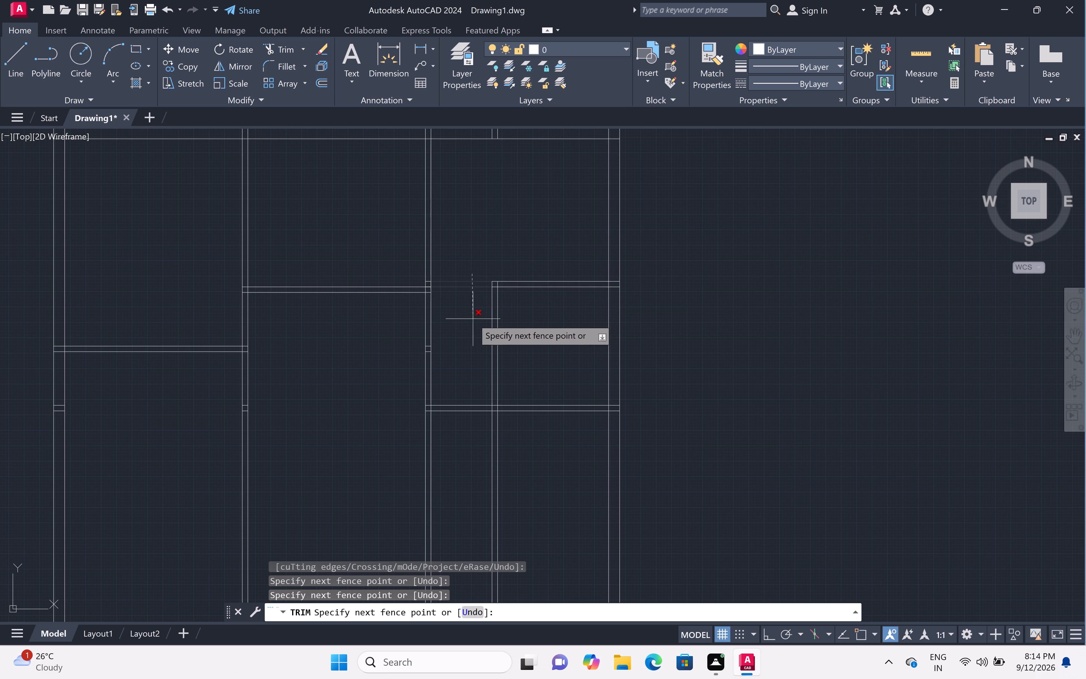
key(Escape)
Offset the upper line of the third room's horizontal partition 6' upward for the narrow space beside the small room.
key(o)
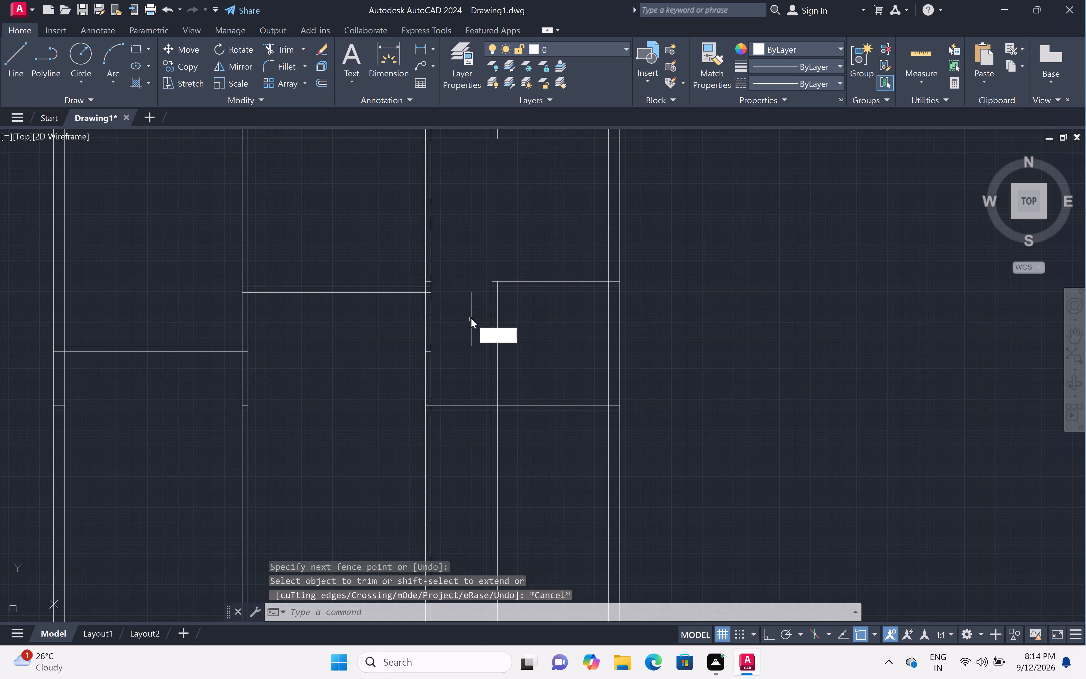
text(ff)
key(space)
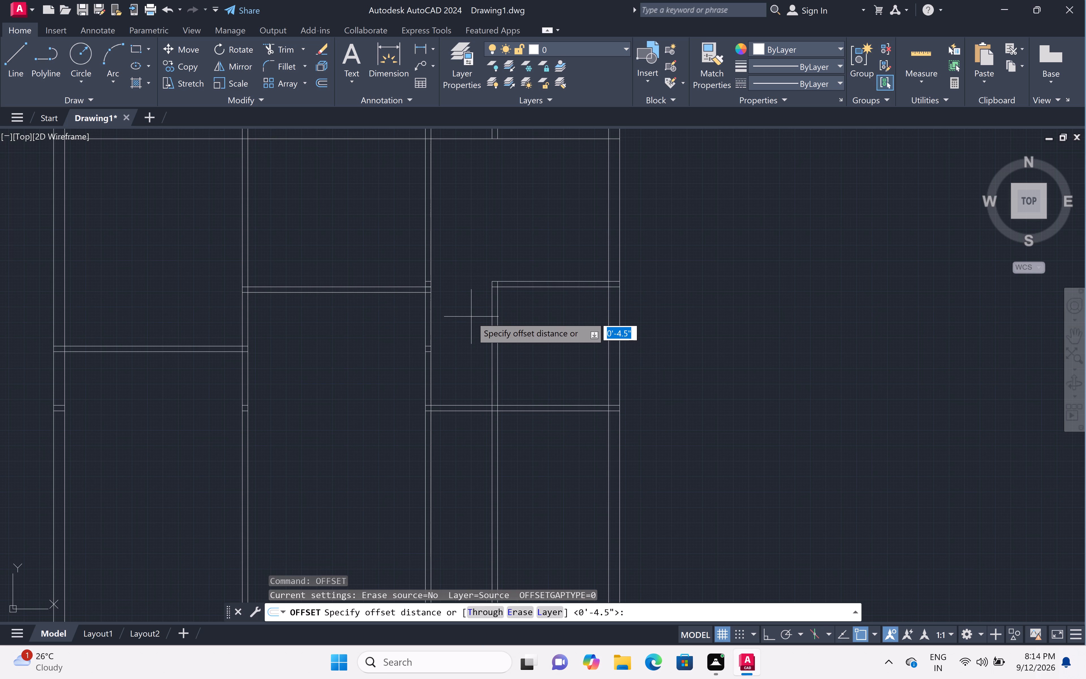
text(6')
key(space)
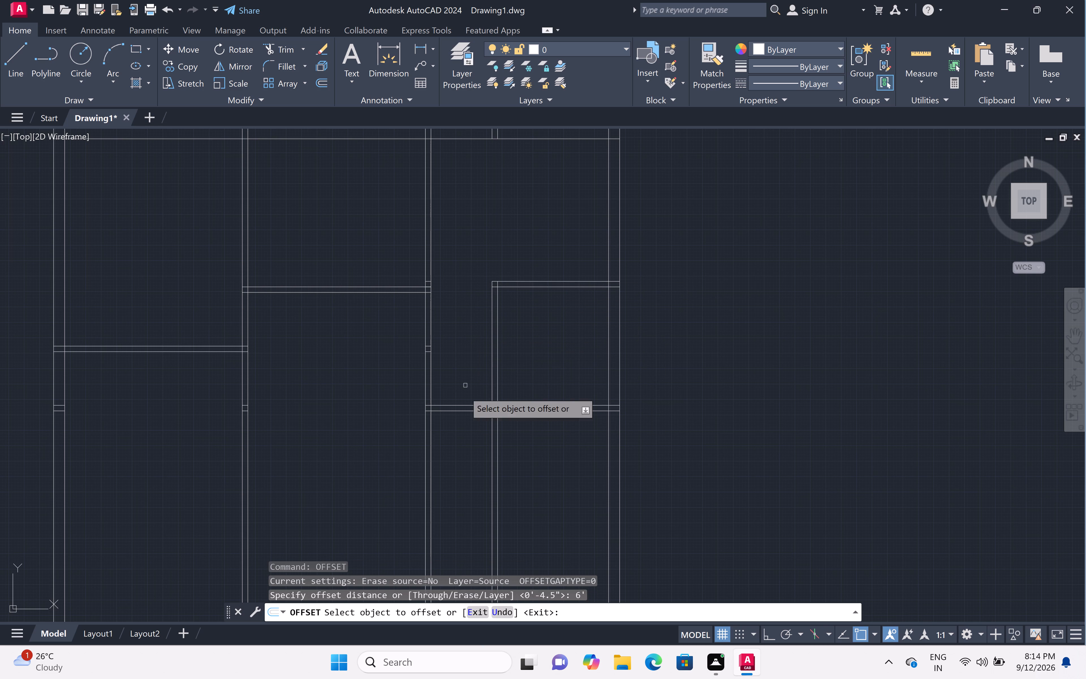
drag(466, 404, 466, 399)
click(466, 341)
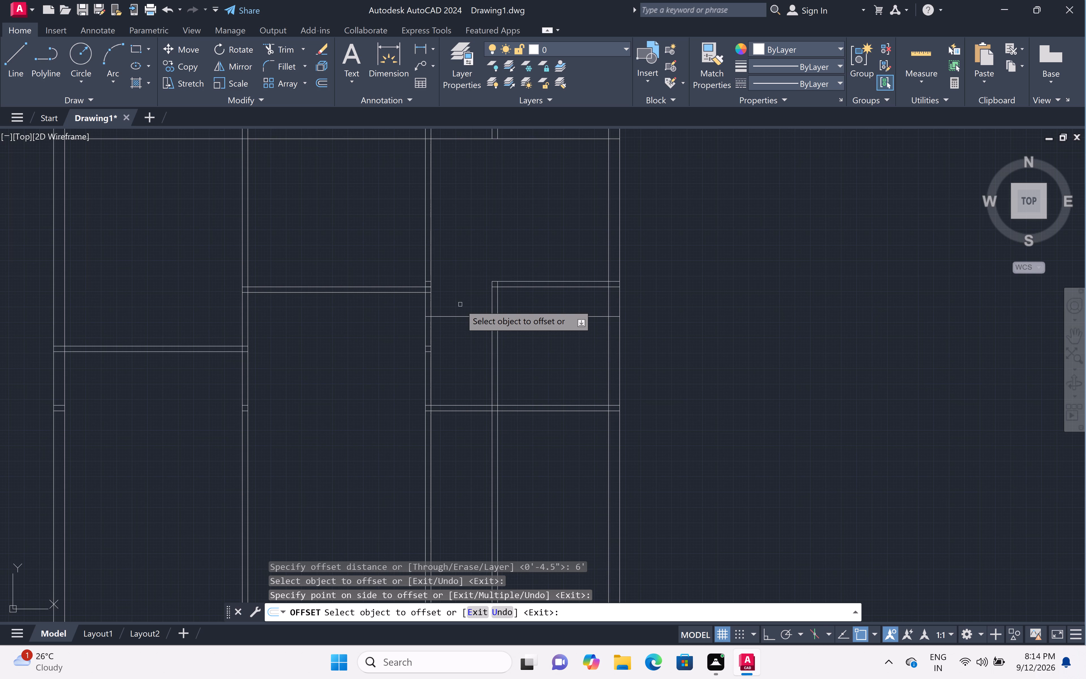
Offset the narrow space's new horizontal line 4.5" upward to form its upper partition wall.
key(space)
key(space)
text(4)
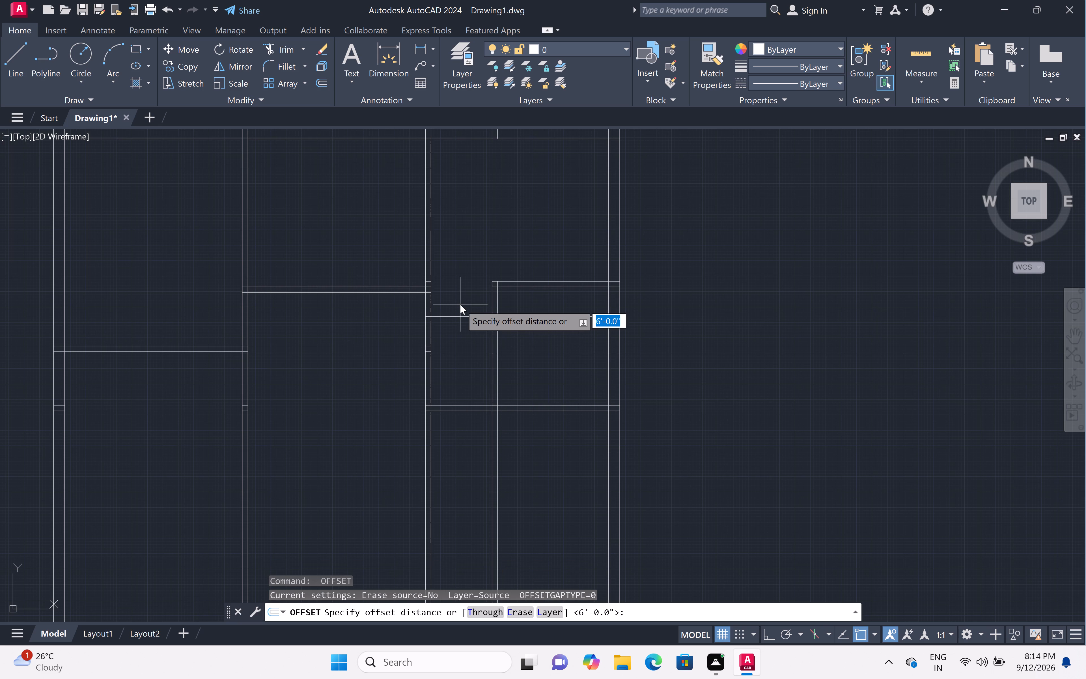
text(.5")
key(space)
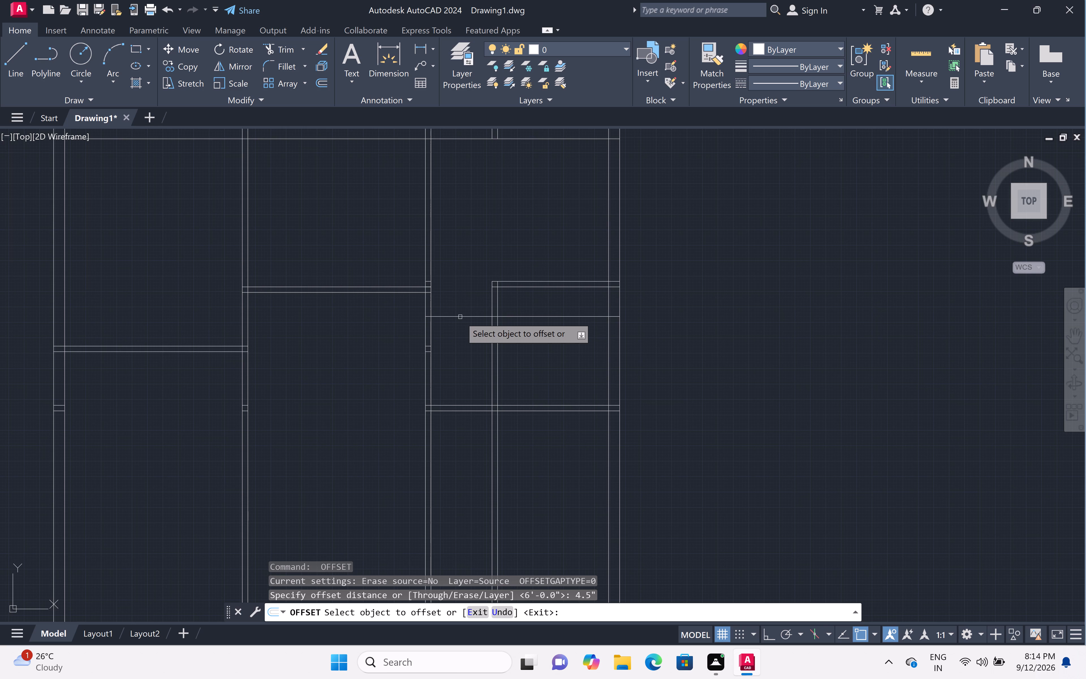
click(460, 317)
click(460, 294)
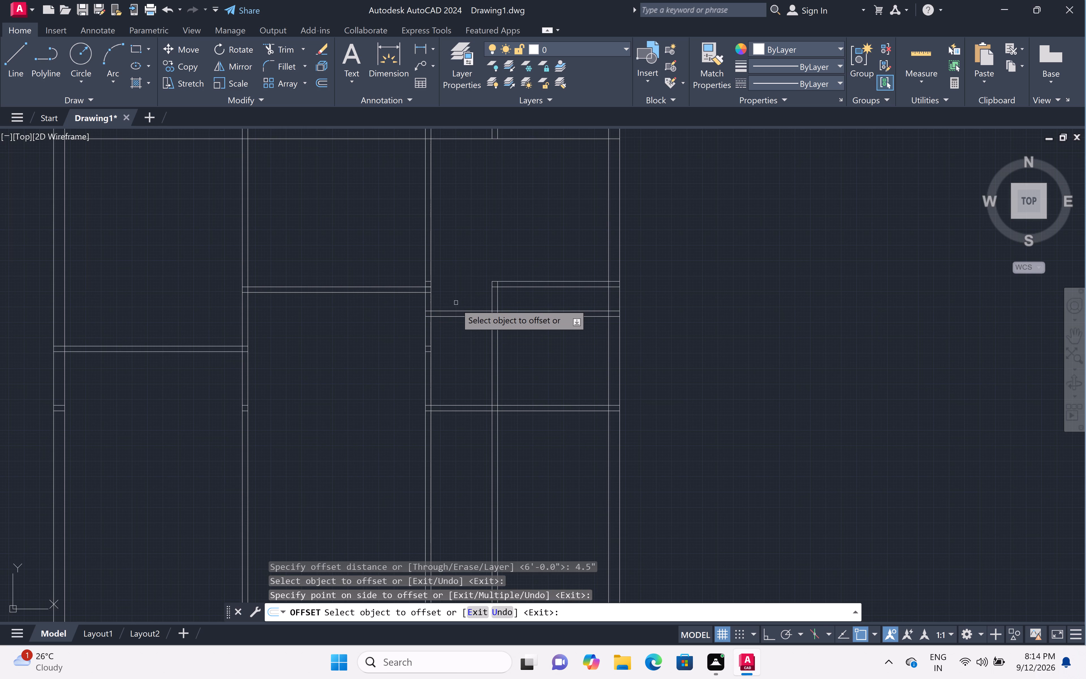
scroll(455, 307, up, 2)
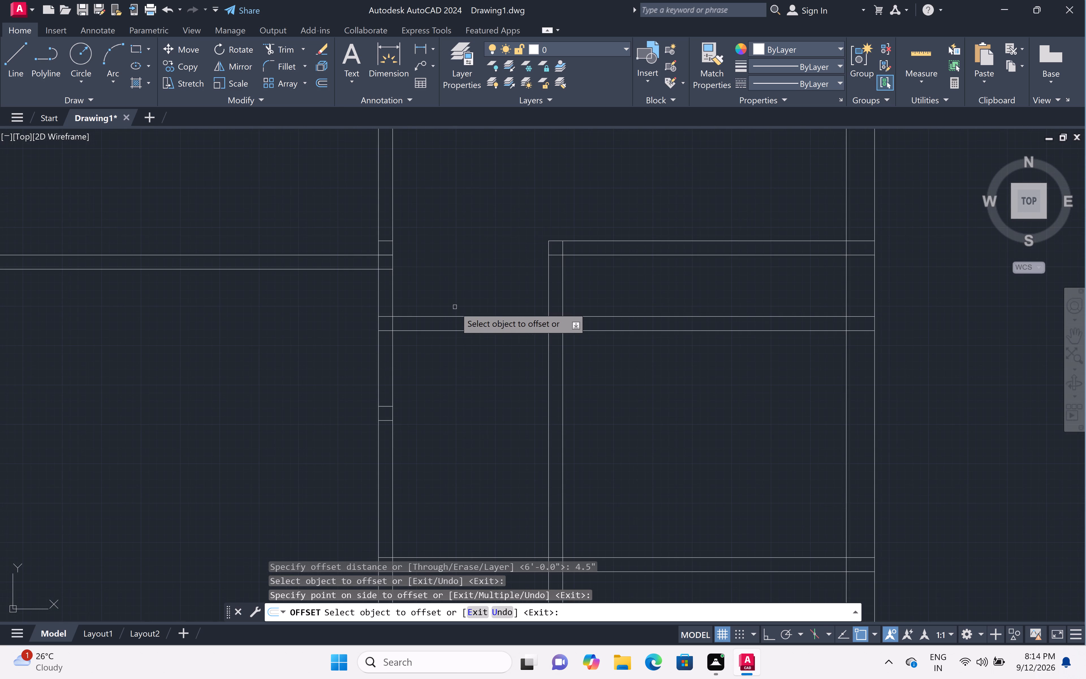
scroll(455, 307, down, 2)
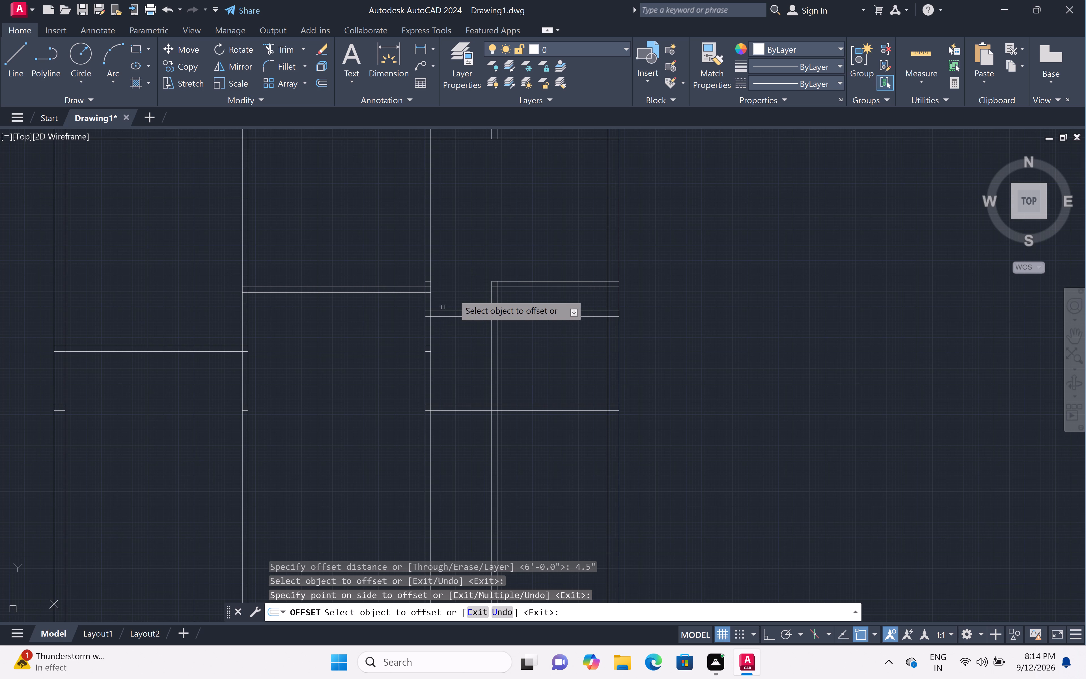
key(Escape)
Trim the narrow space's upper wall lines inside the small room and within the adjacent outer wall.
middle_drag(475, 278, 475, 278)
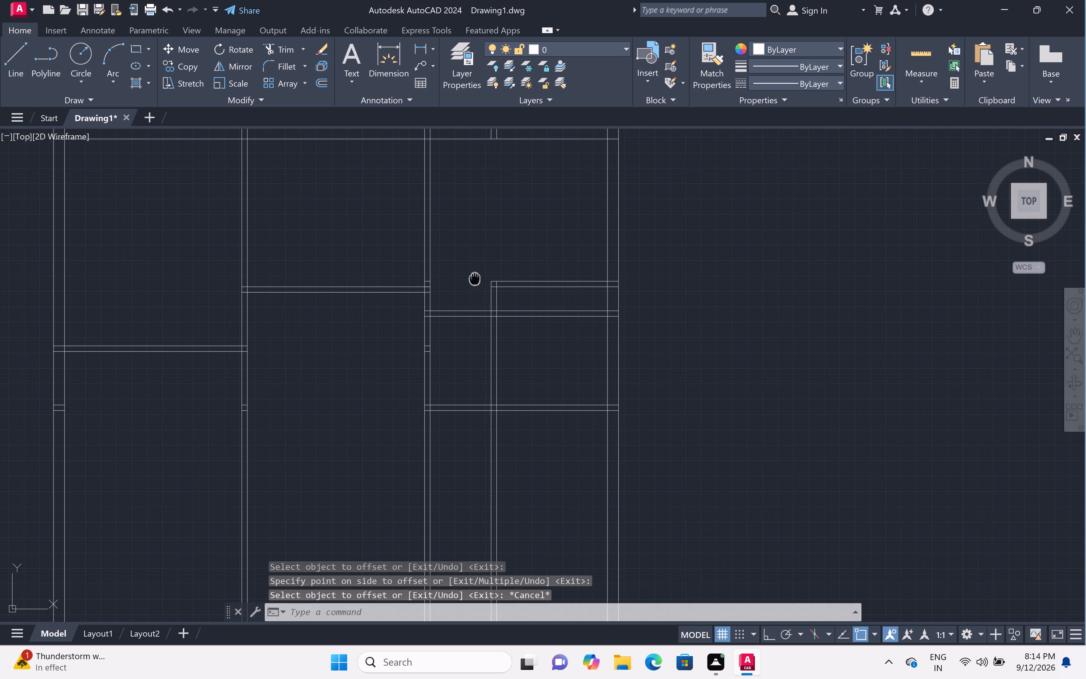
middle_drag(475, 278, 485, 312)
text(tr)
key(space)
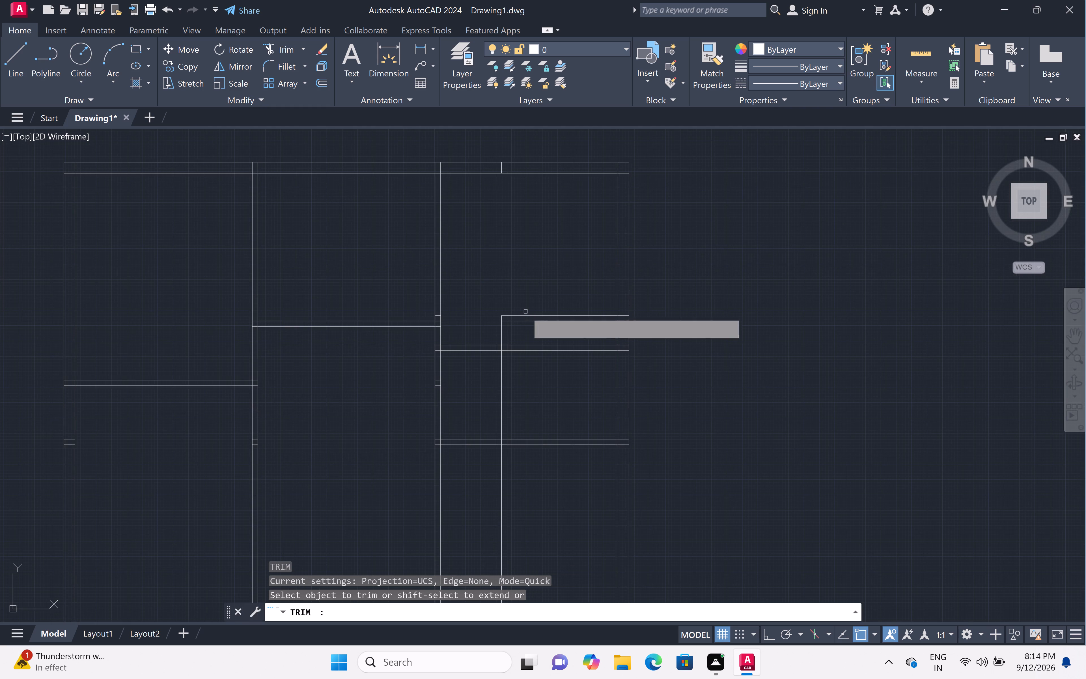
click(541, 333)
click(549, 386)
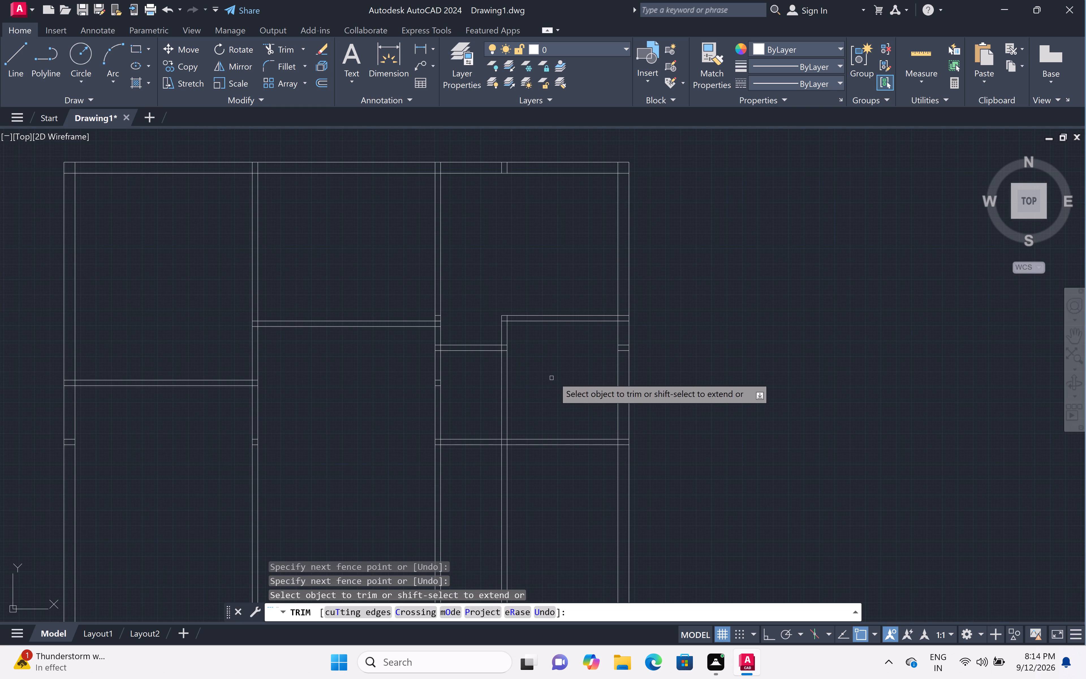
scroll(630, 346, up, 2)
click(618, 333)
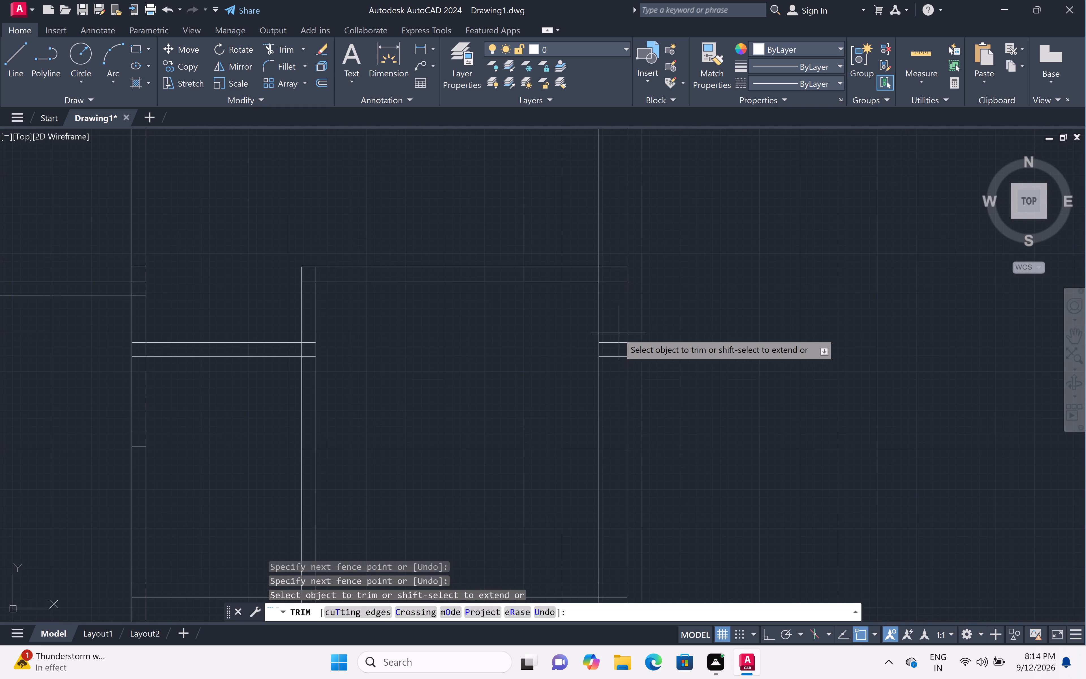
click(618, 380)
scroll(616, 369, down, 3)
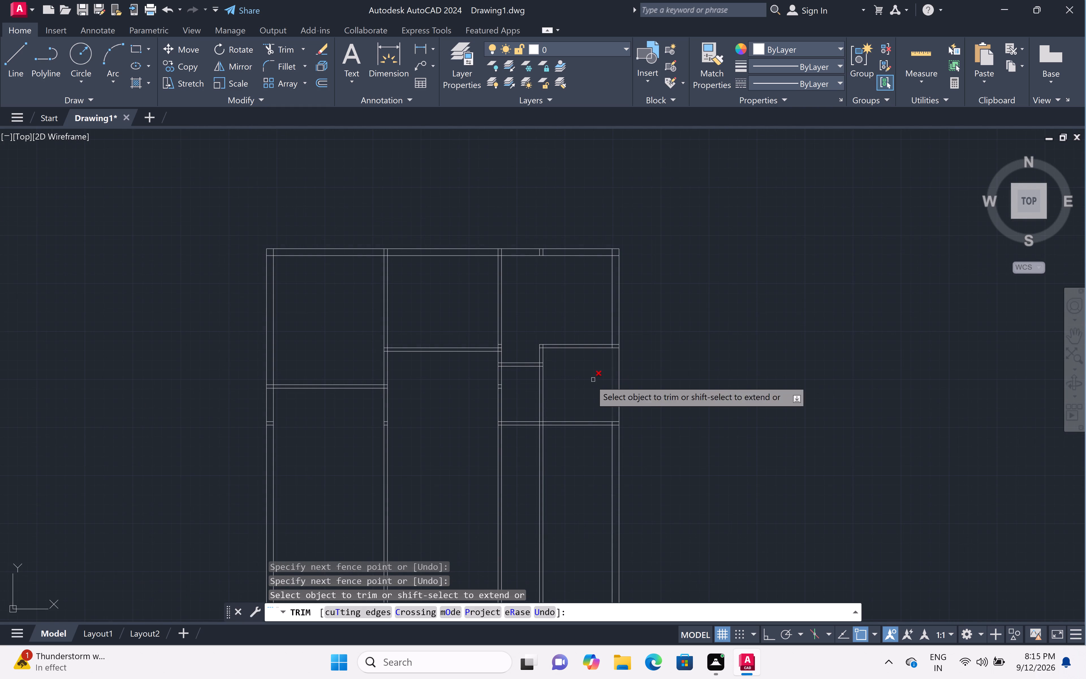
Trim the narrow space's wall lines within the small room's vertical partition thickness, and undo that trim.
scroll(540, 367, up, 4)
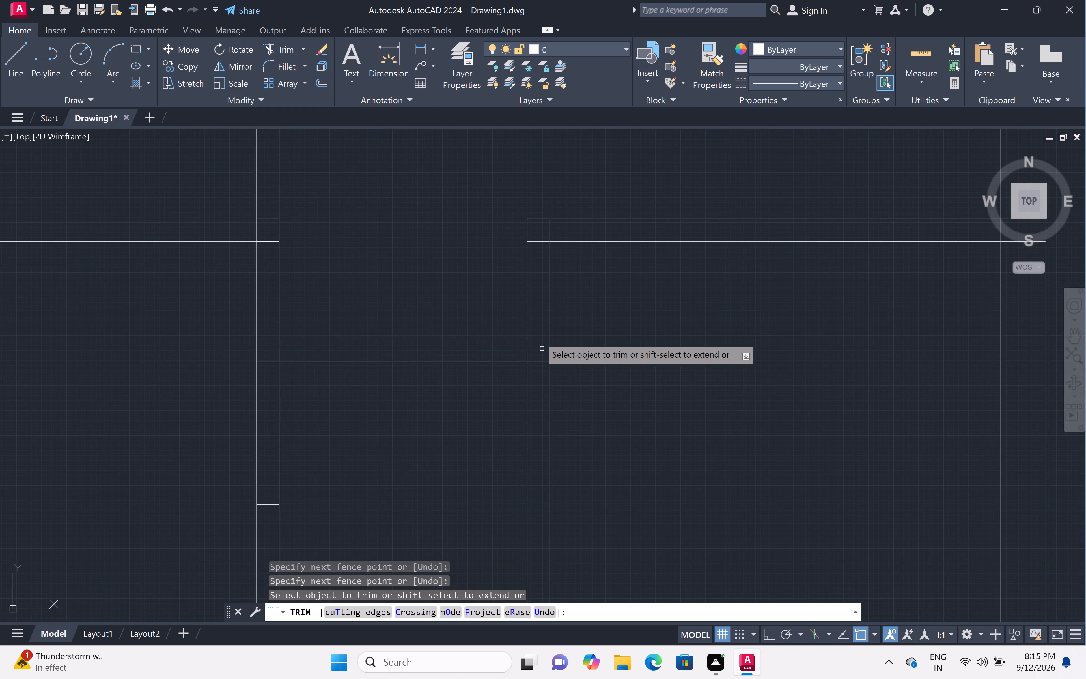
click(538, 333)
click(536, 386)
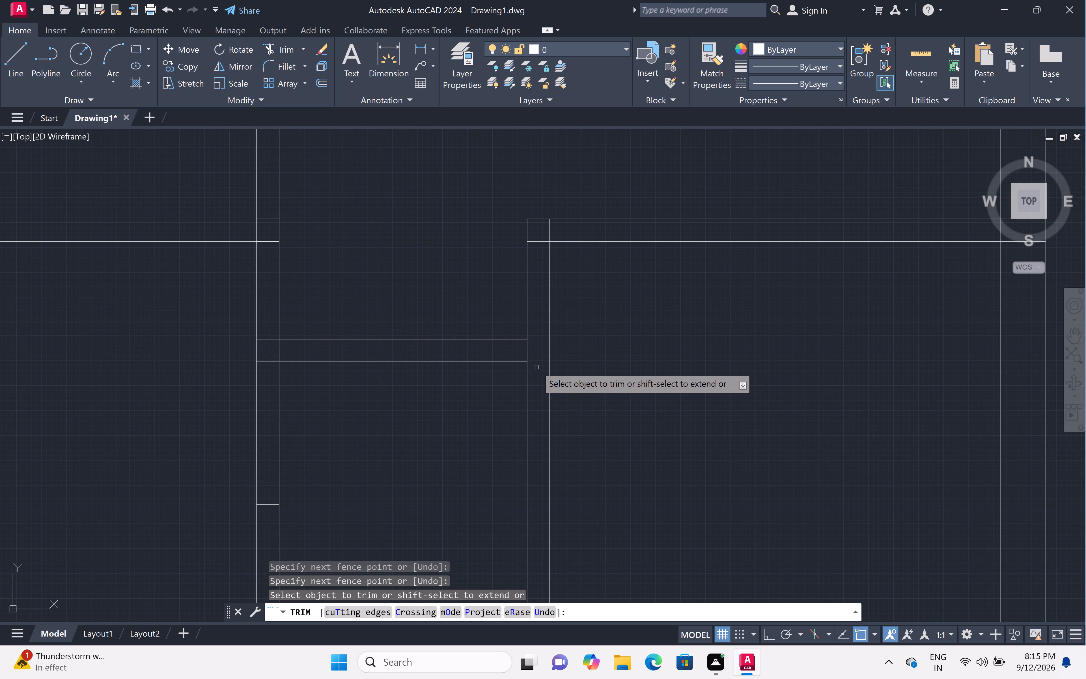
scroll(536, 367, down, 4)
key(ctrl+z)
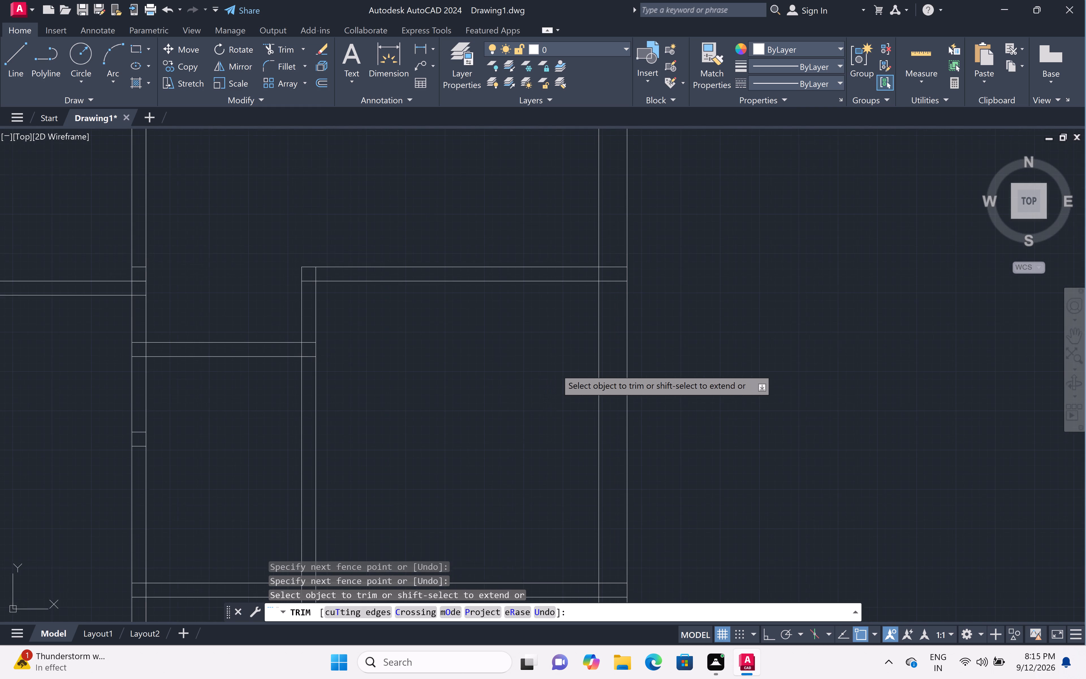
Trim away the small room's upper wall and vertical partition, and the narrow space's upper wall, above the third room's horizontal partition.
scroll(426, 366, down, 3)
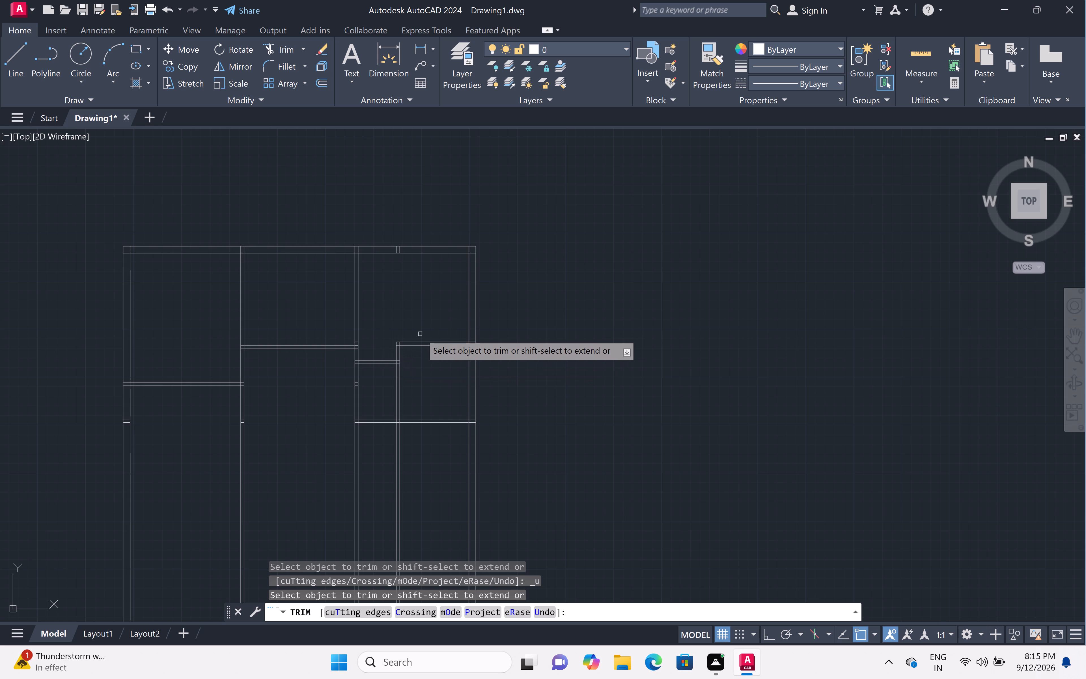
click(434, 333)
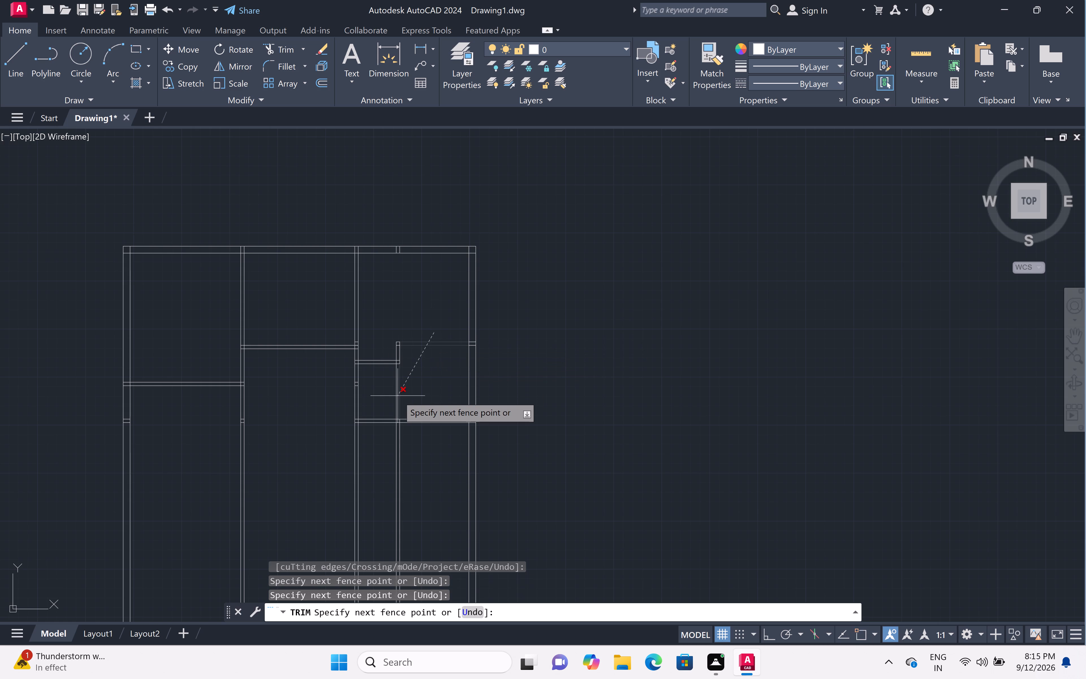
click(398, 396)
click(407, 353)
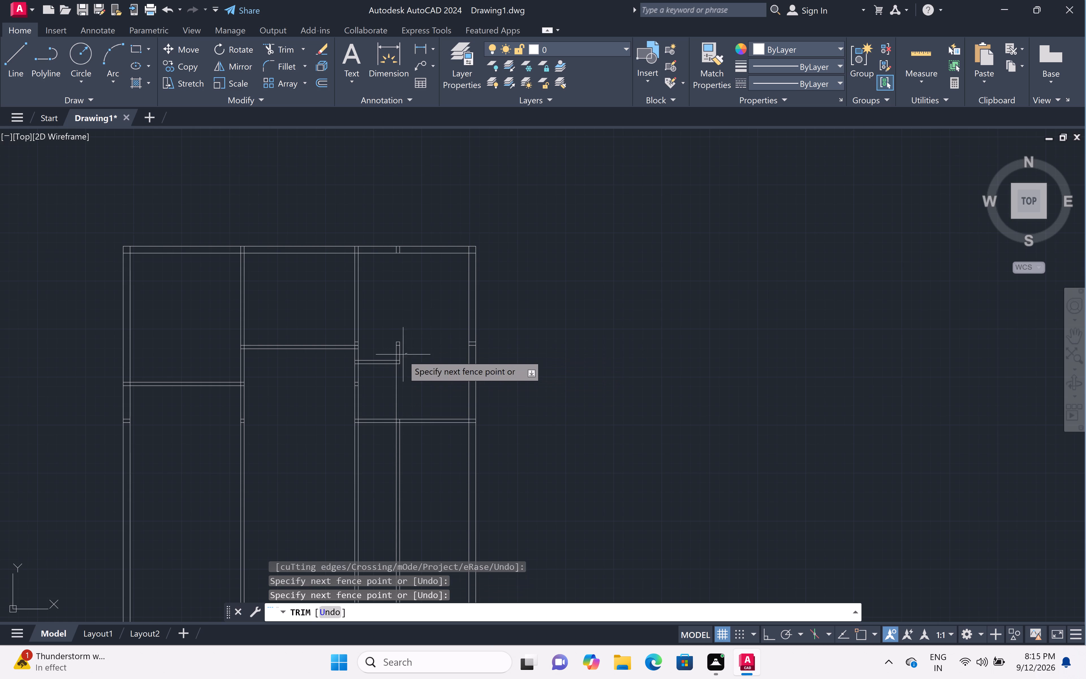
double_click(385, 372)
click(392, 375)
double_click(401, 377)
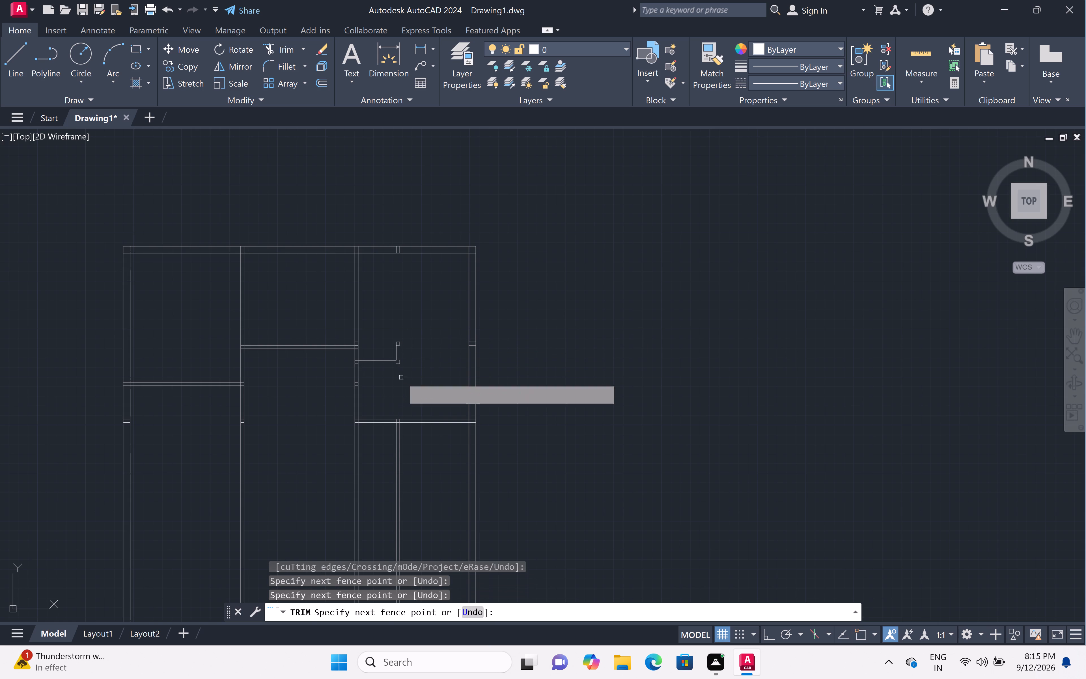
click(402, 343)
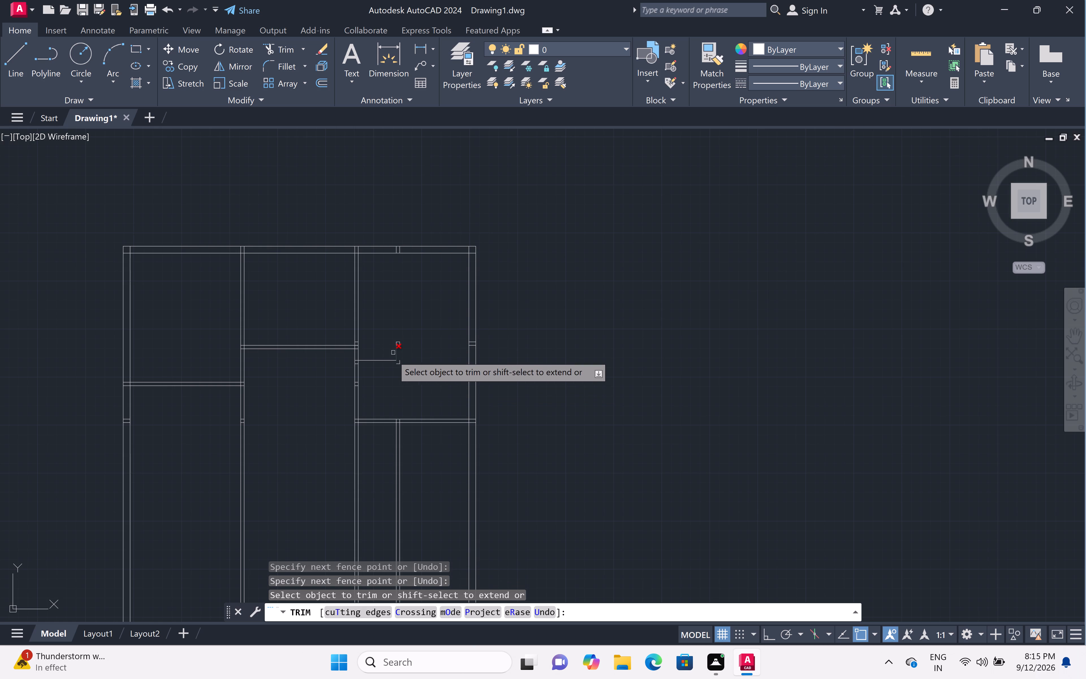
drag(387, 364, 389, 360)
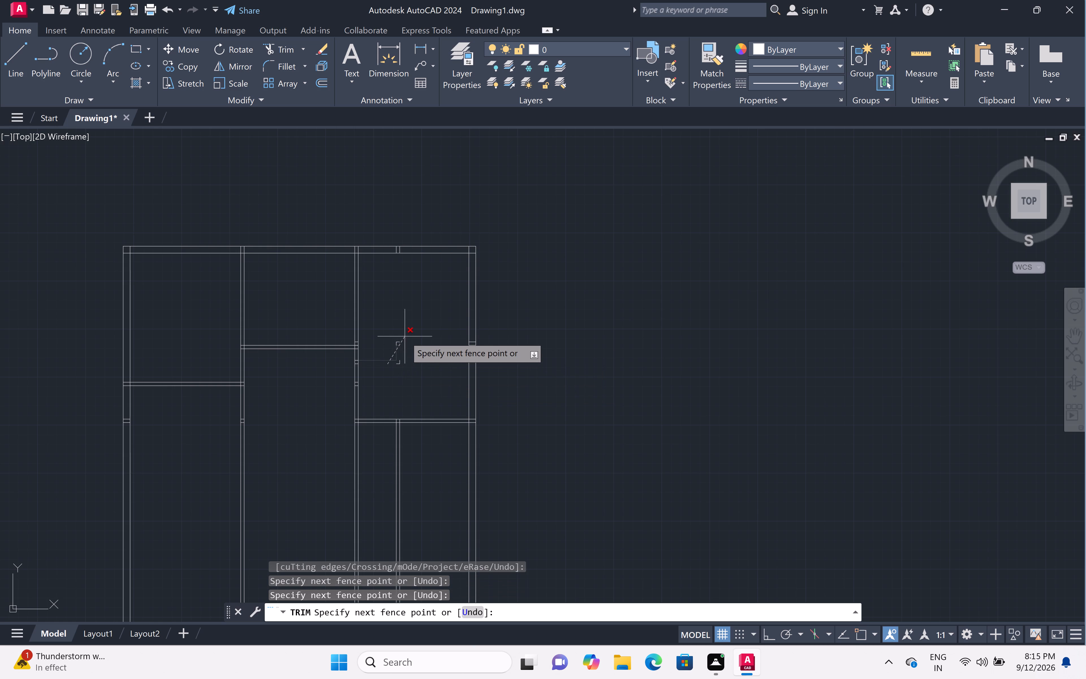
click(402, 334)
Trim away the leftover corner and junction fragments of the removed small room and narrow space walls.
drag(389, 345, 392, 343)
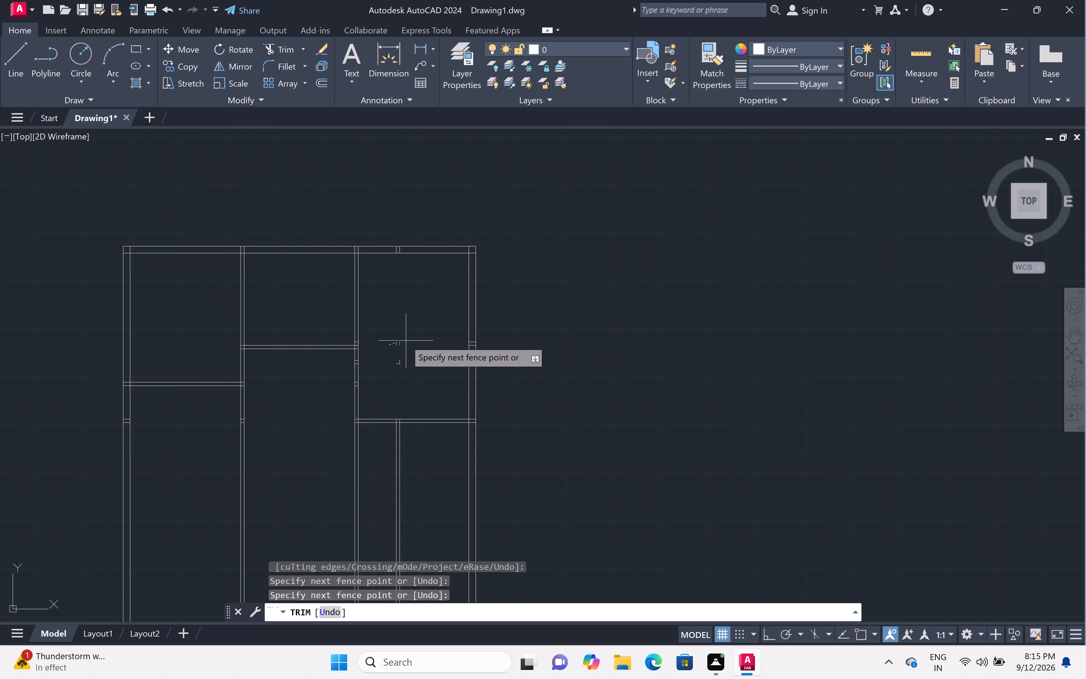
click(406, 341)
scroll(395, 358, up, 4)
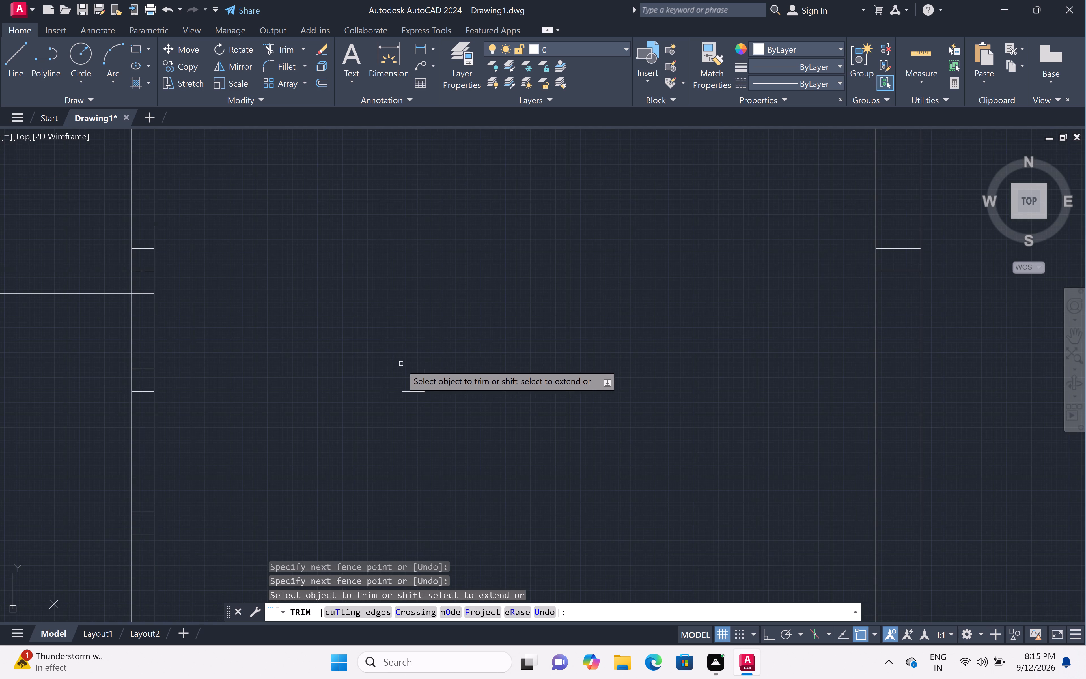
click(408, 382)
double_click(434, 383)
click(419, 379)
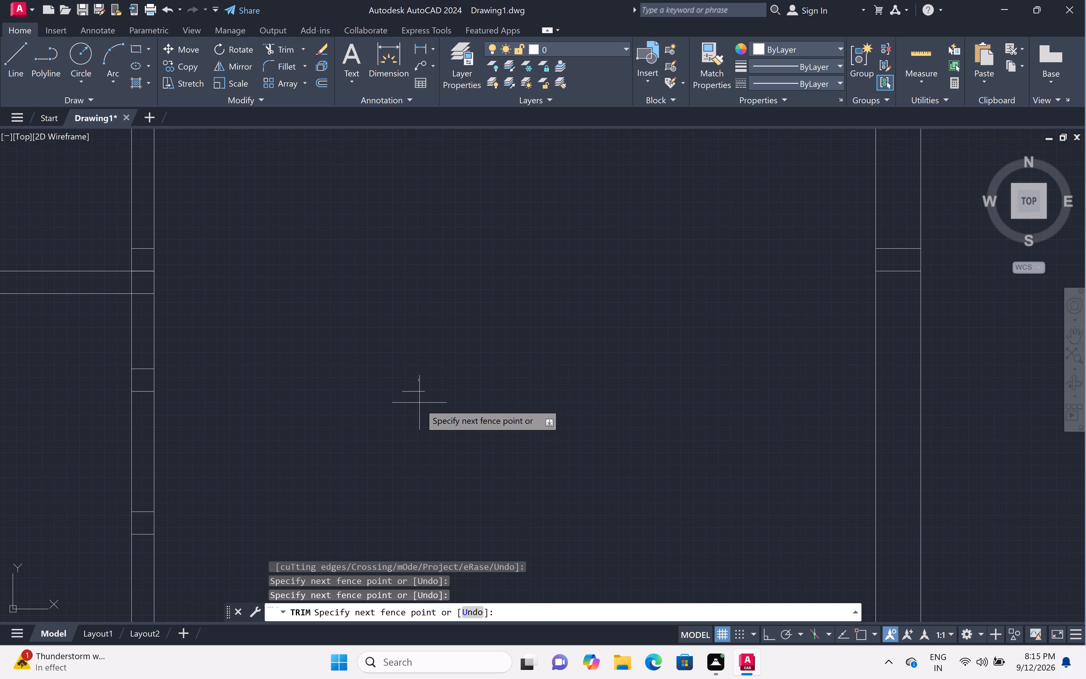
click(420, 414)
Trim the leftover short horizontal lines inside the vertical partition wall between the second and third rooms.
scroll(351, 398, down, 5)
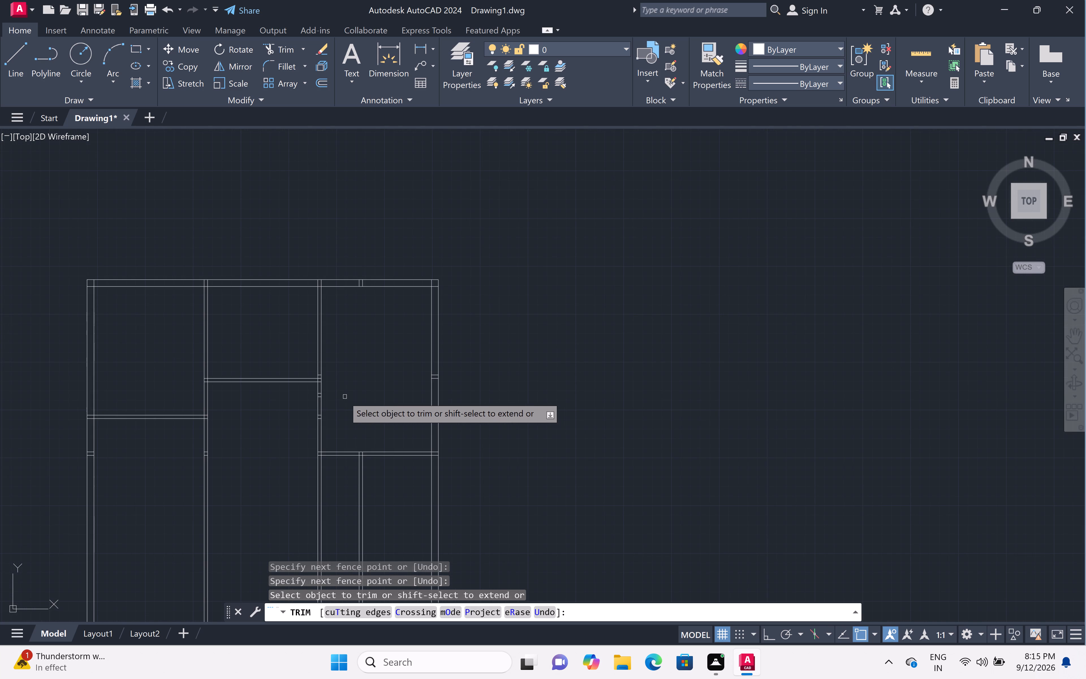
scroll(318, 373, up, 3)
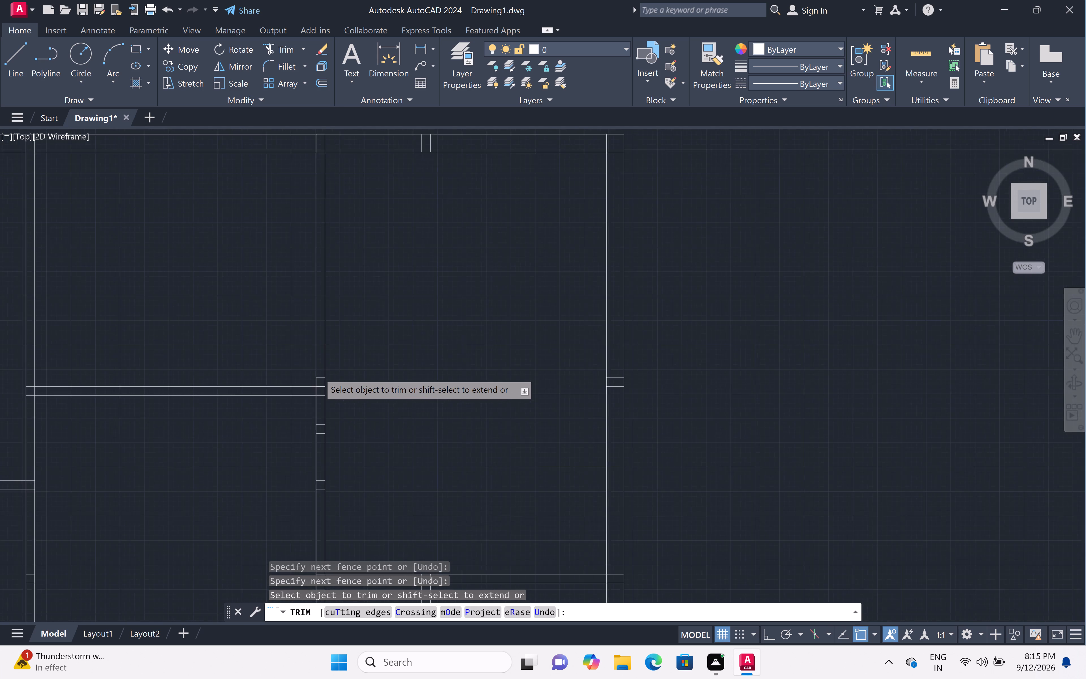
click(320, 375)
click(322, 386)
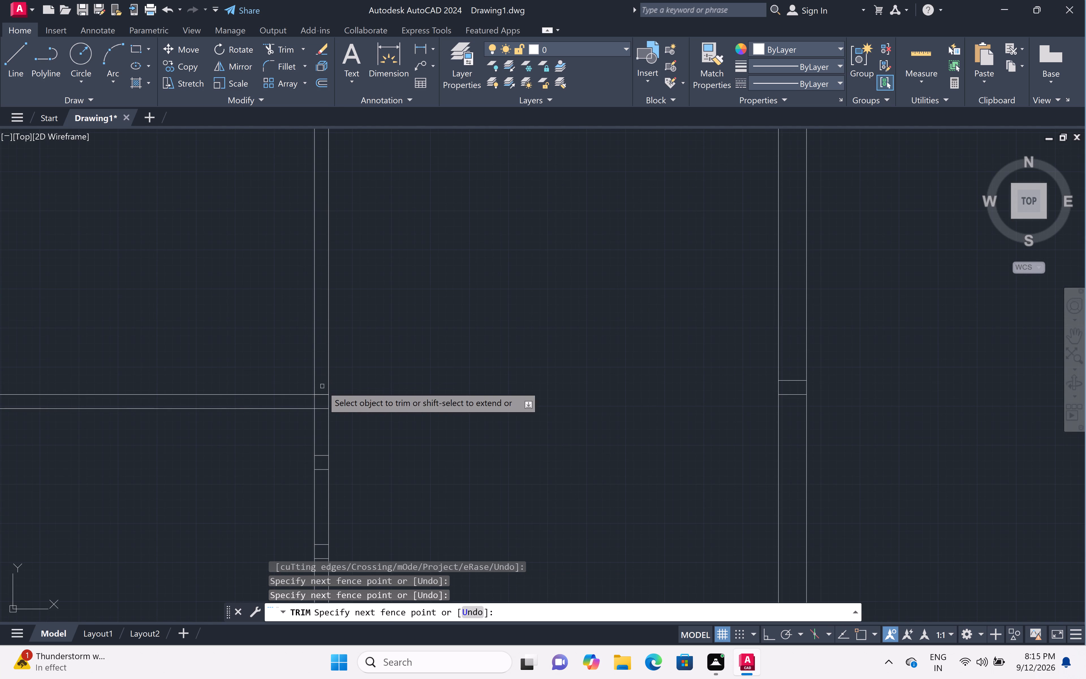
scroll(324, 375, down, 3)
scroll(325, 407, up, 3)
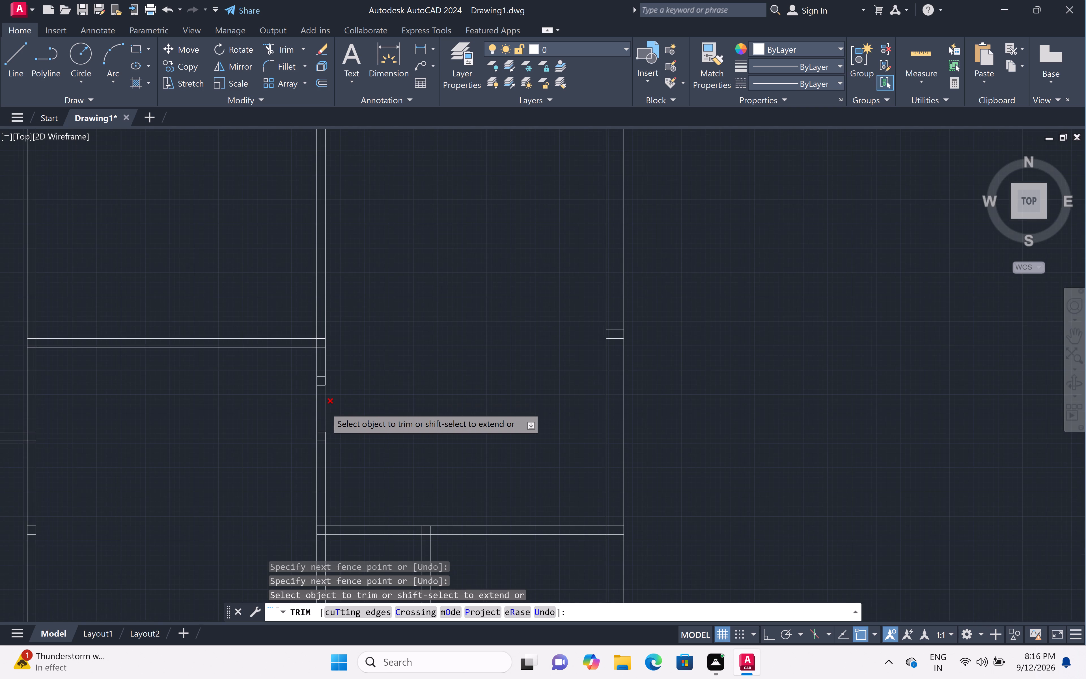
scroll(324, 377, up, 2)
scroll(324, 368, down, 1)
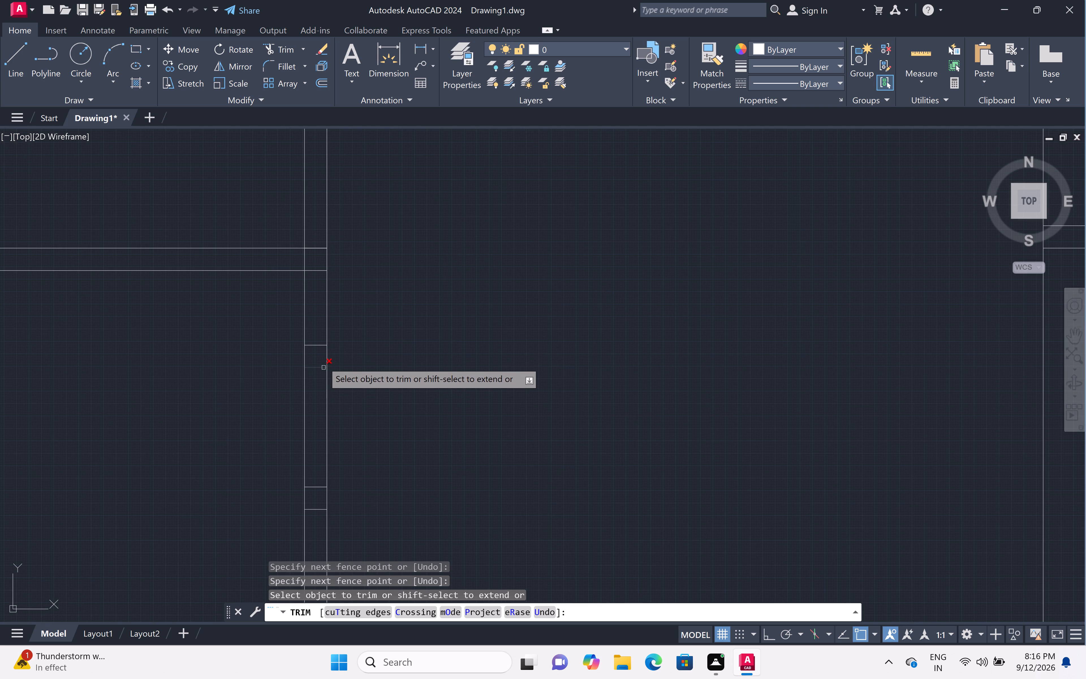
click(318, 338)
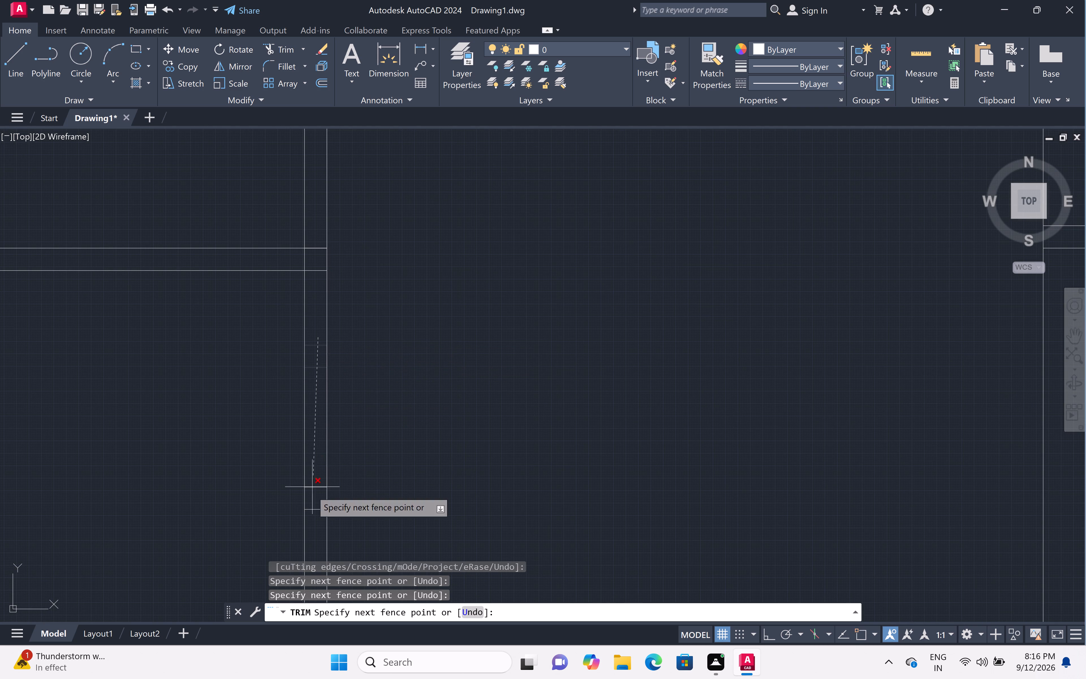
click(310, 534)
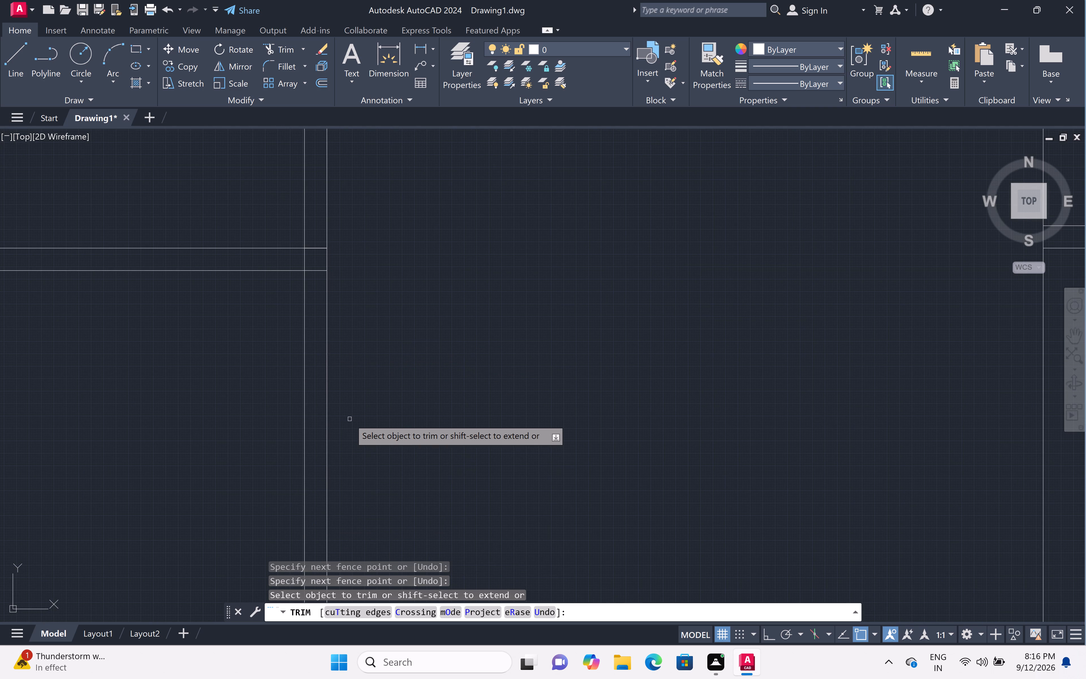
Trim the two leftover horizontal lines inside the third room's right outer wall.
scroll(350, 419, down, 4)
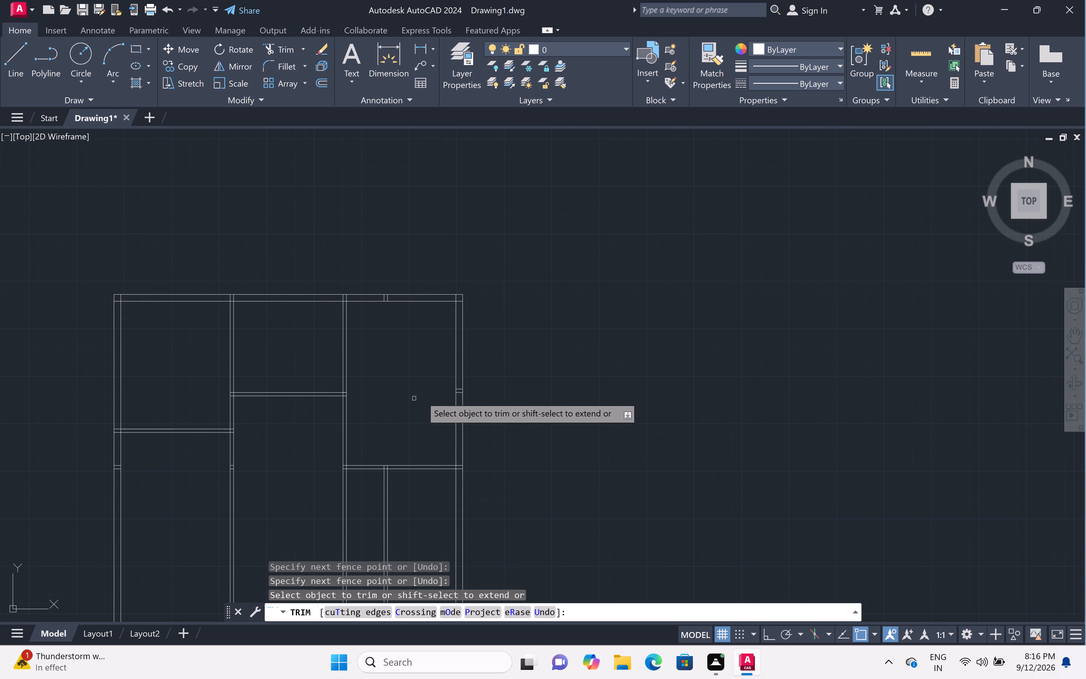
scroll(459, 389, up, 2)
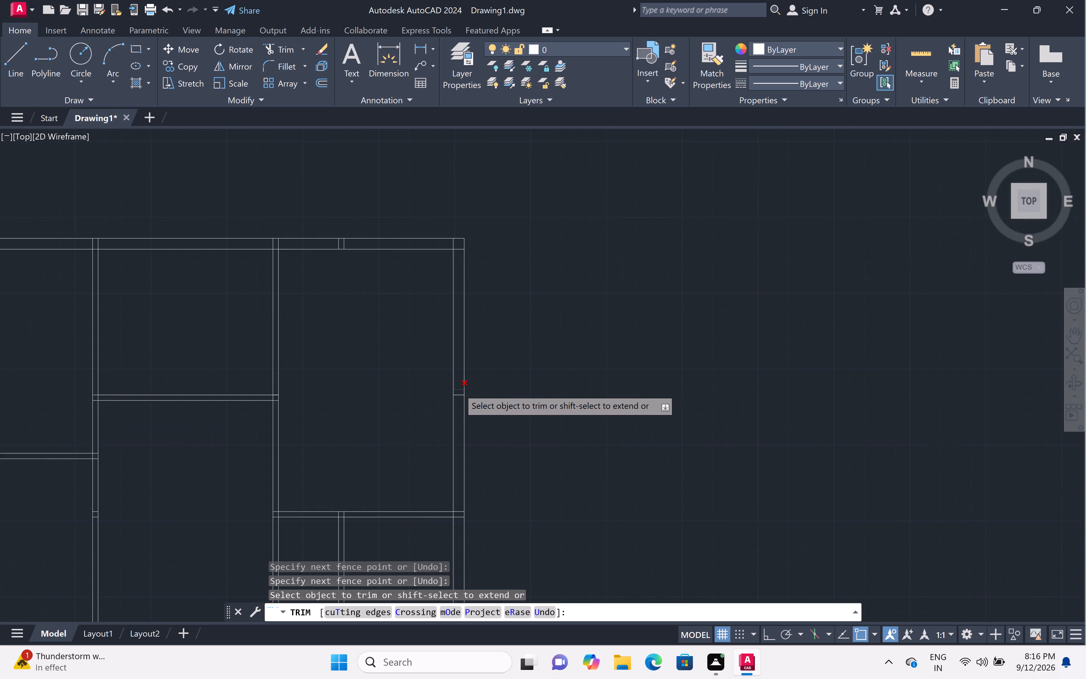
scroll(459, 389, up, 1)
click(459, 381)
click(458, 427)
scroll(461, 407, down, 6)
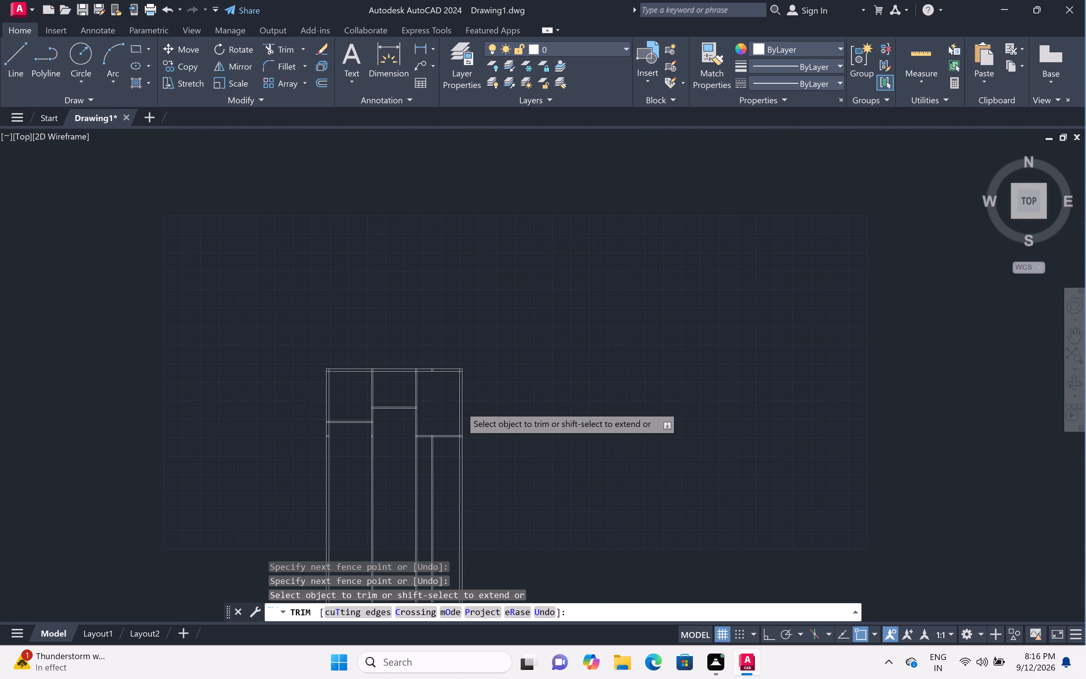
Trim the two leftover short vertical lines inside the top outer wall above the third room.
scroll(431, 366, up, 3)
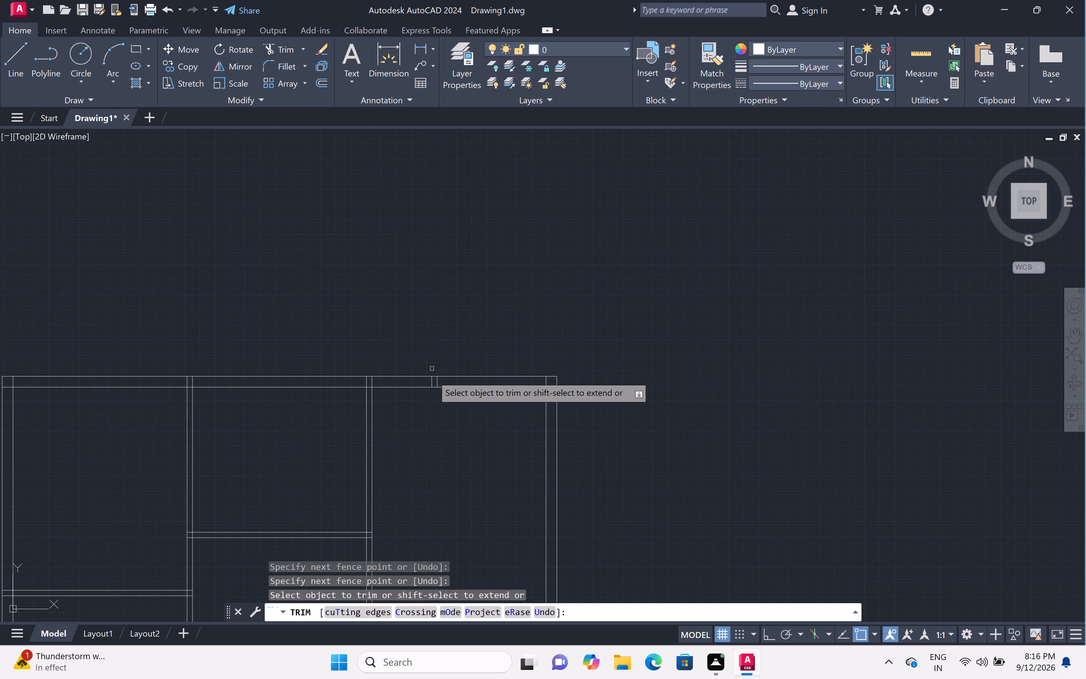
click(428, 383)
click(444, 381)
scroll(444, 381, up, 1)
scroll(444, 381, down, 4)
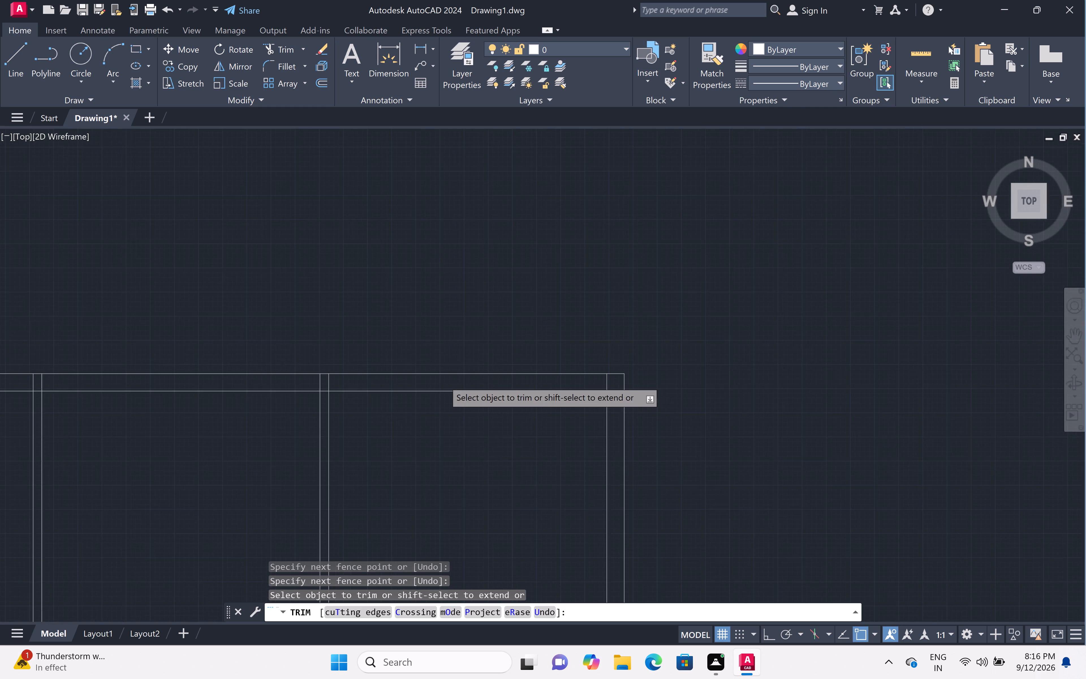
Trim away the two vertical partition lines running down from the third room's bottom wall.
scroll(444, 381, down, 1)
scroll(441, 450, up, 3)
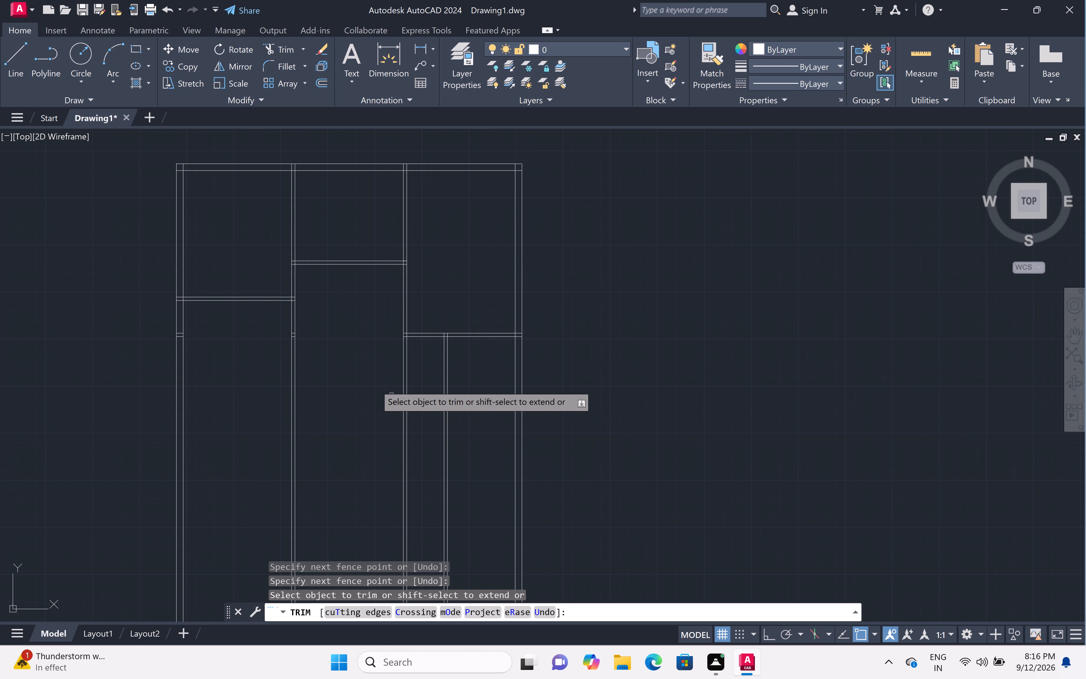
click(432, 371)
drag(432, 371, 436, 370)
click(453, 370)
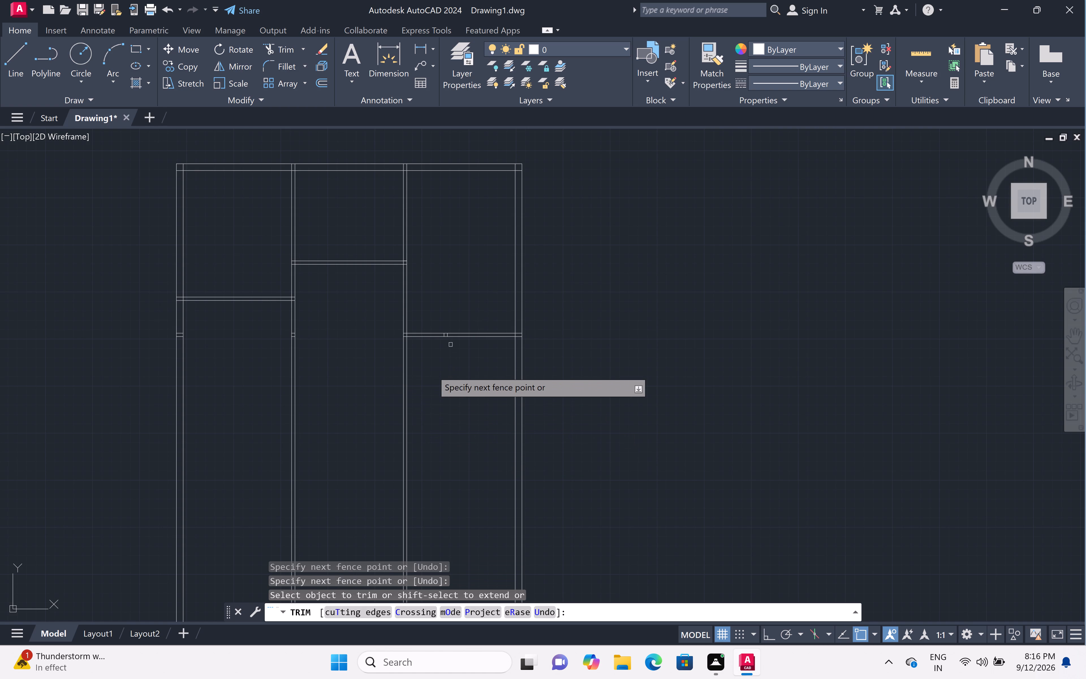
Trim the two leftover short vertical lines inside the third room's bottom partition wall.
scroll(446, 326, up, 5)
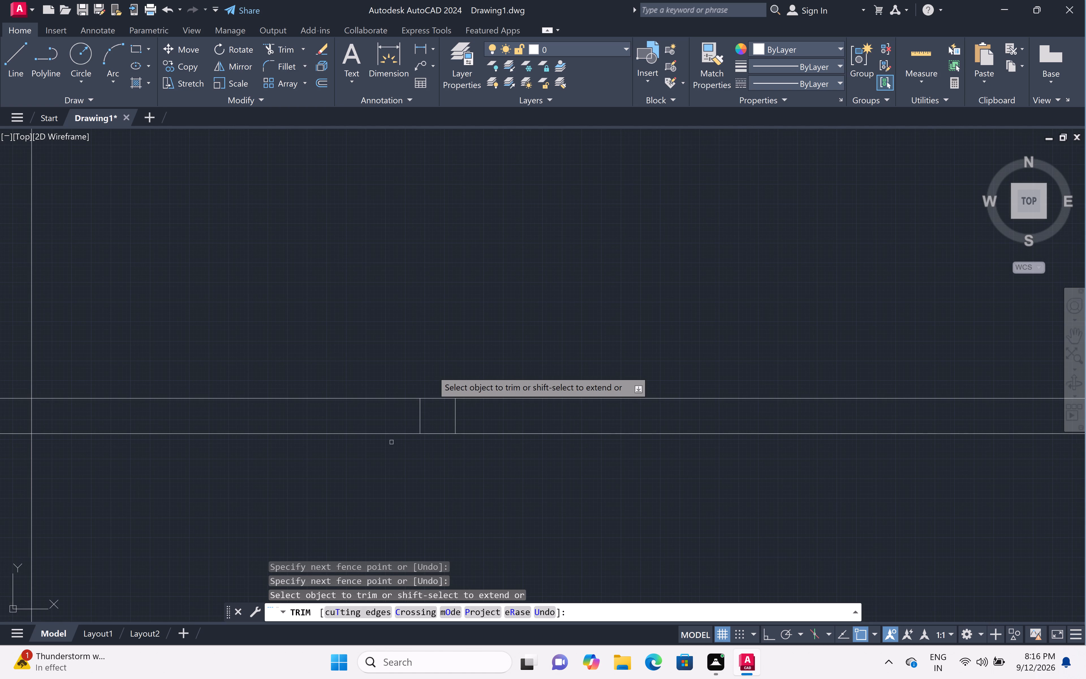
click(394, 419)
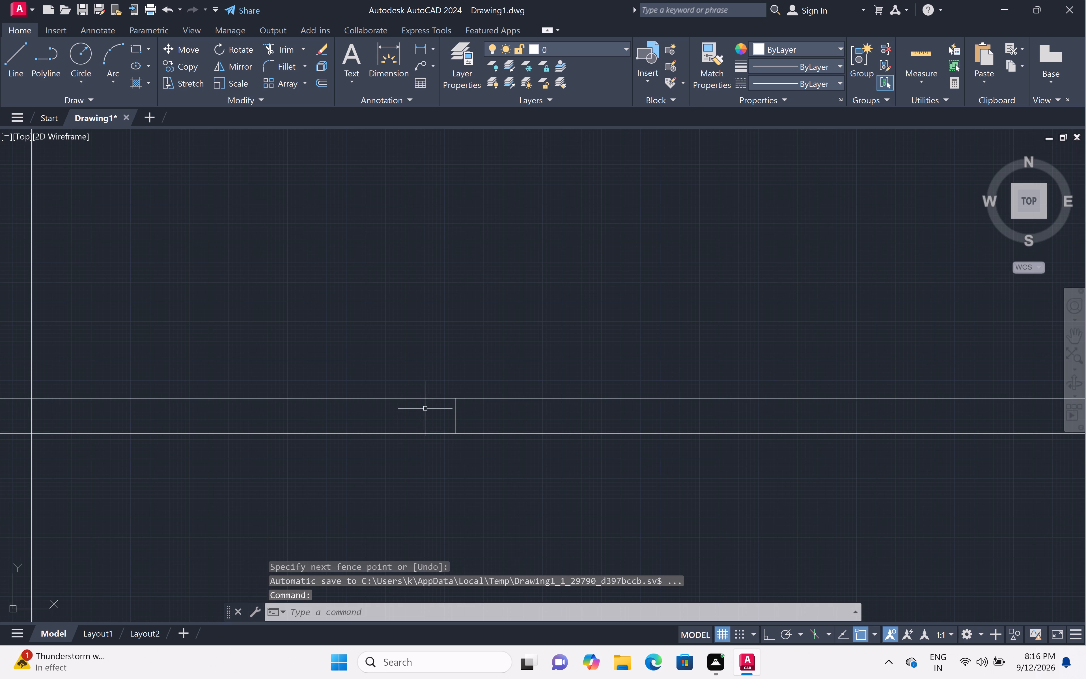
text(tr)
key(space)
click(405, 413)
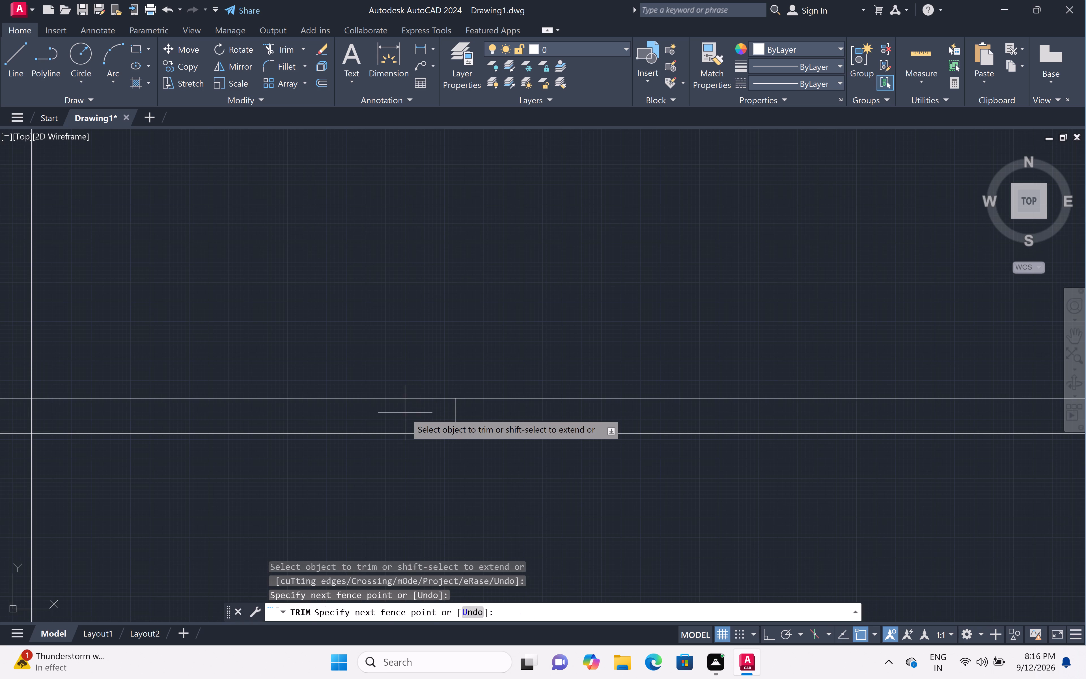
click(501, 413)
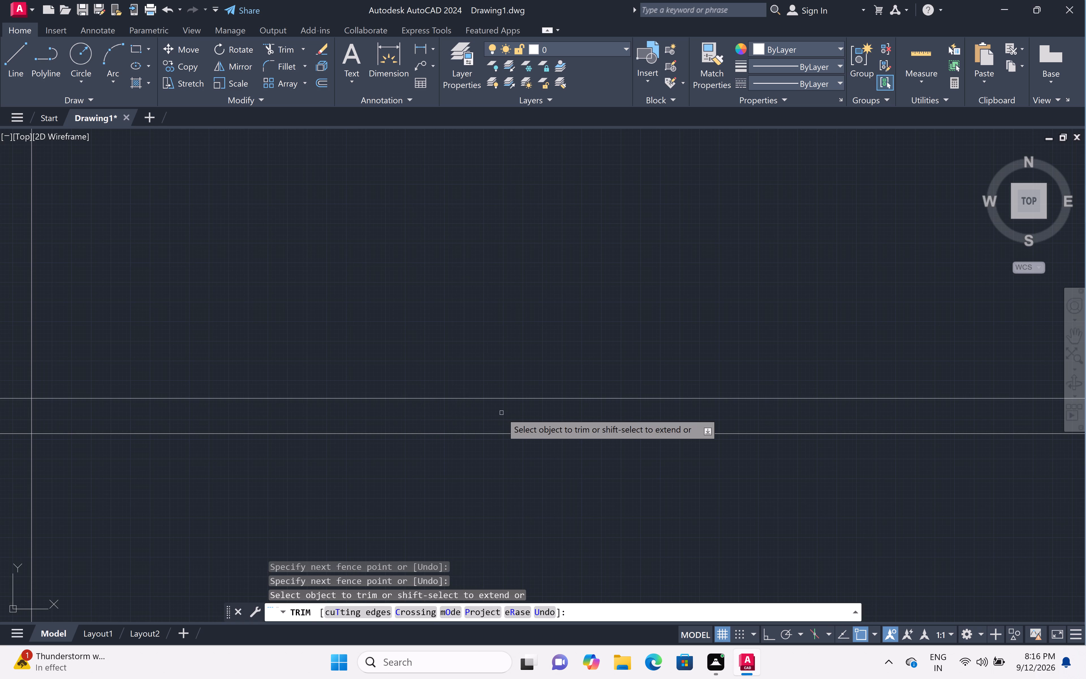
key(Escape)
Trim the two leftover short horizontal lines inside the vertical partition wall between the first and second rooms.
scroll(501, 412, down, 5)
middle_drag(507, 378, 504, 391)
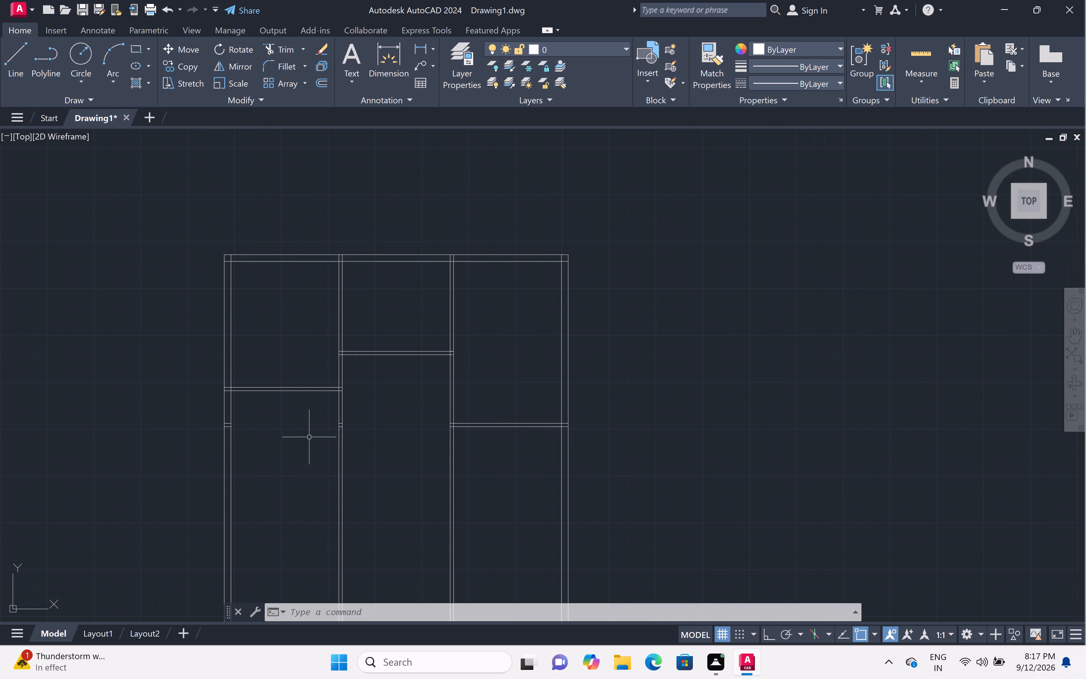
scroll(328, 433, up, 2)
text(tr)
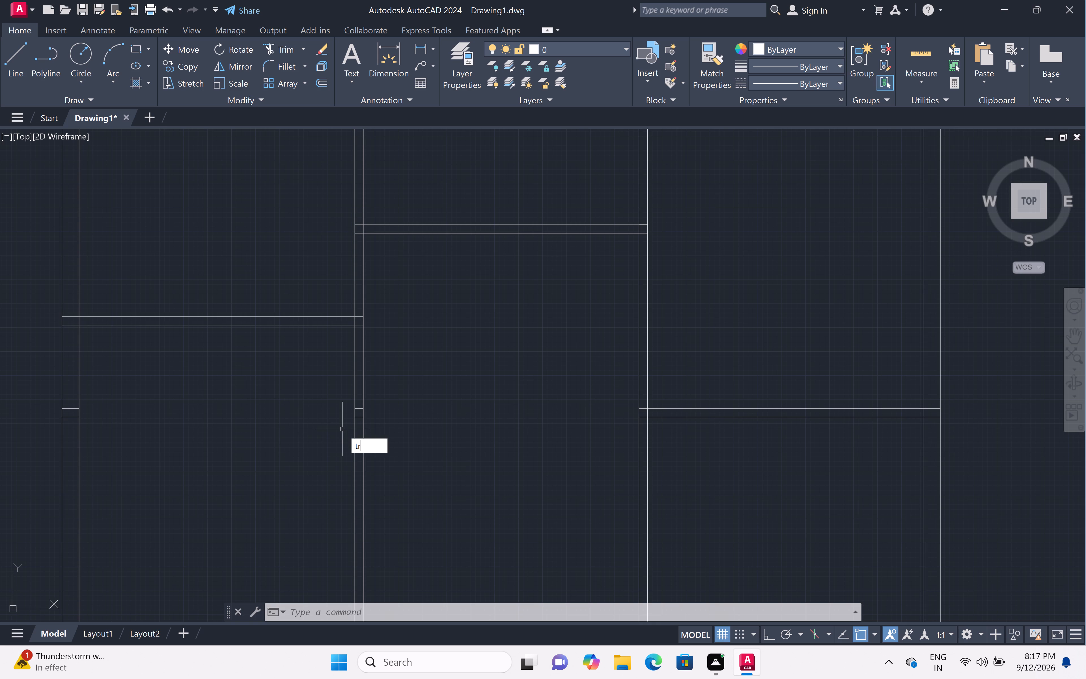
key(space)
scroll(362, 411, up, 1)
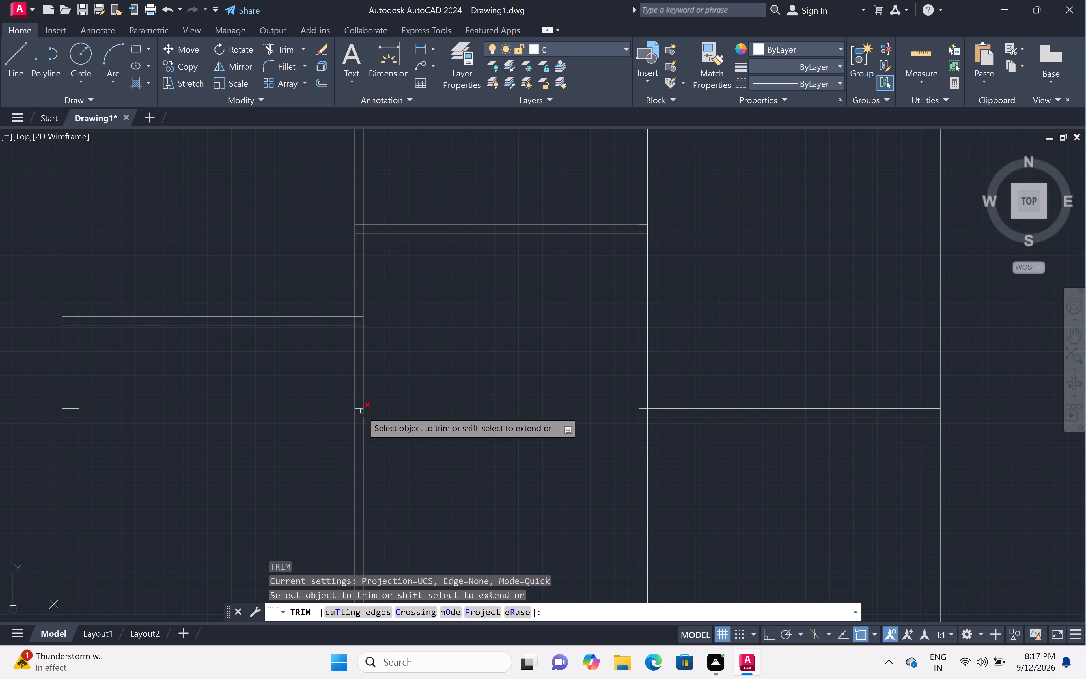
scroll(362, 411, up, 3)
click(335, 375)
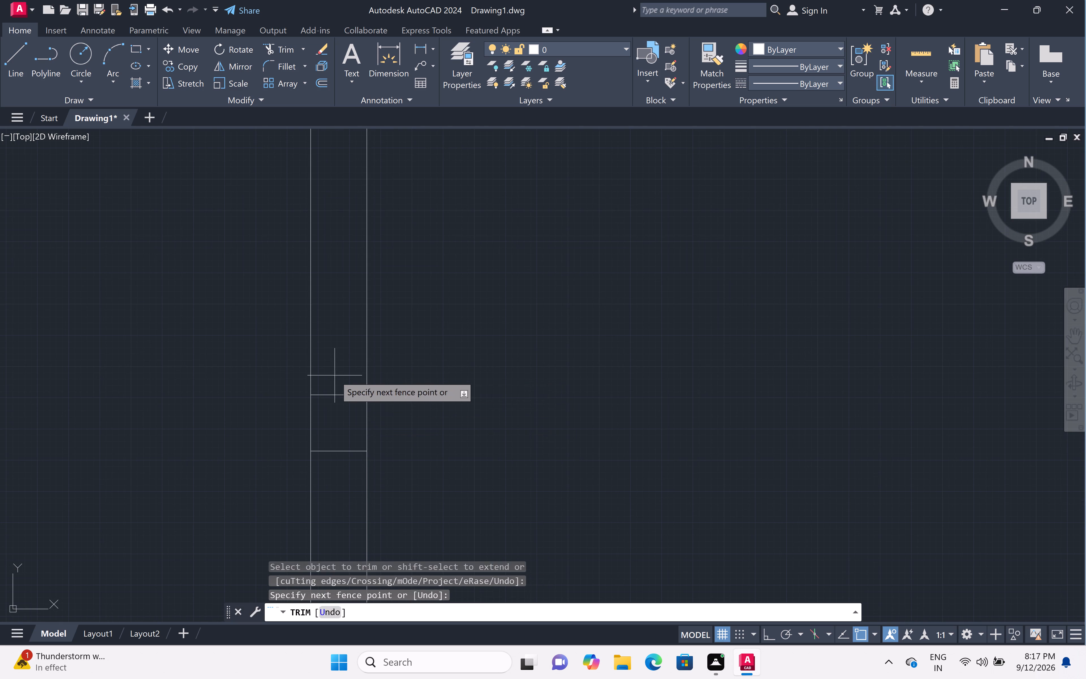
click(337, 472)
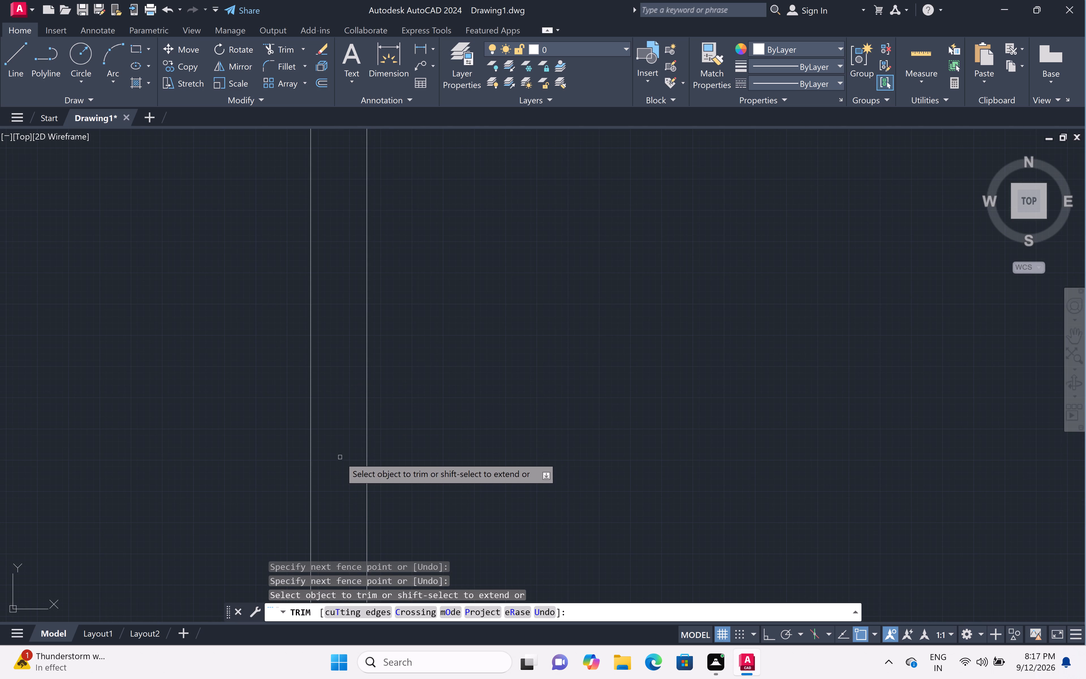
Trim the two leftover short horizontal lines inside the left outer wall below the first room.
scroll(340, 457, down, 6)
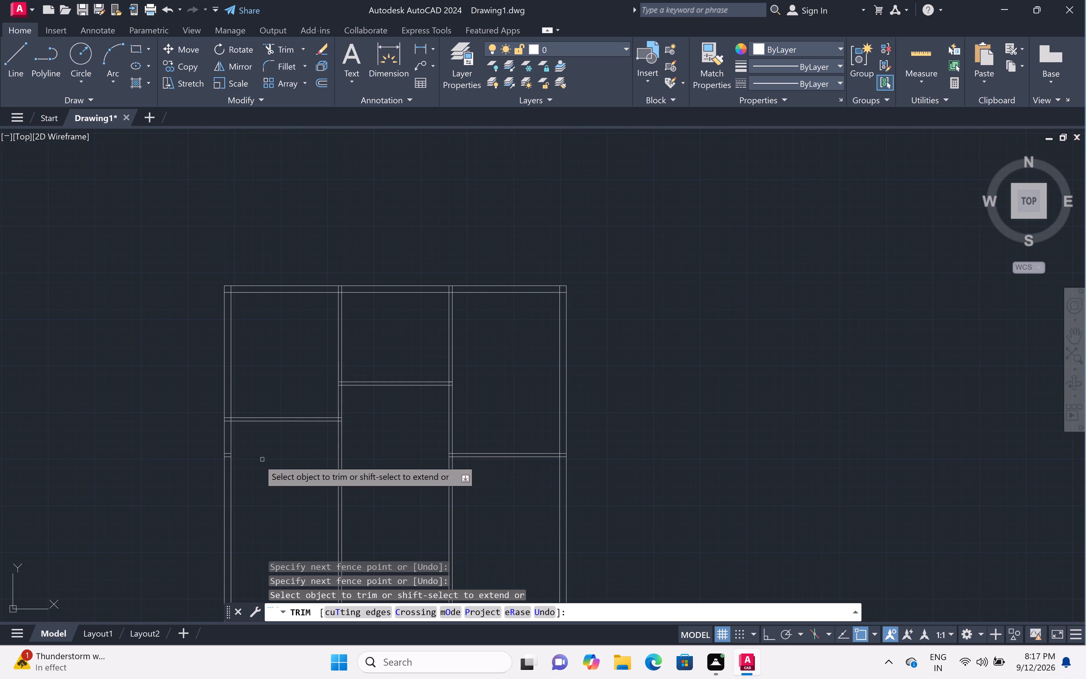
scroll(229, 458, up, 2)
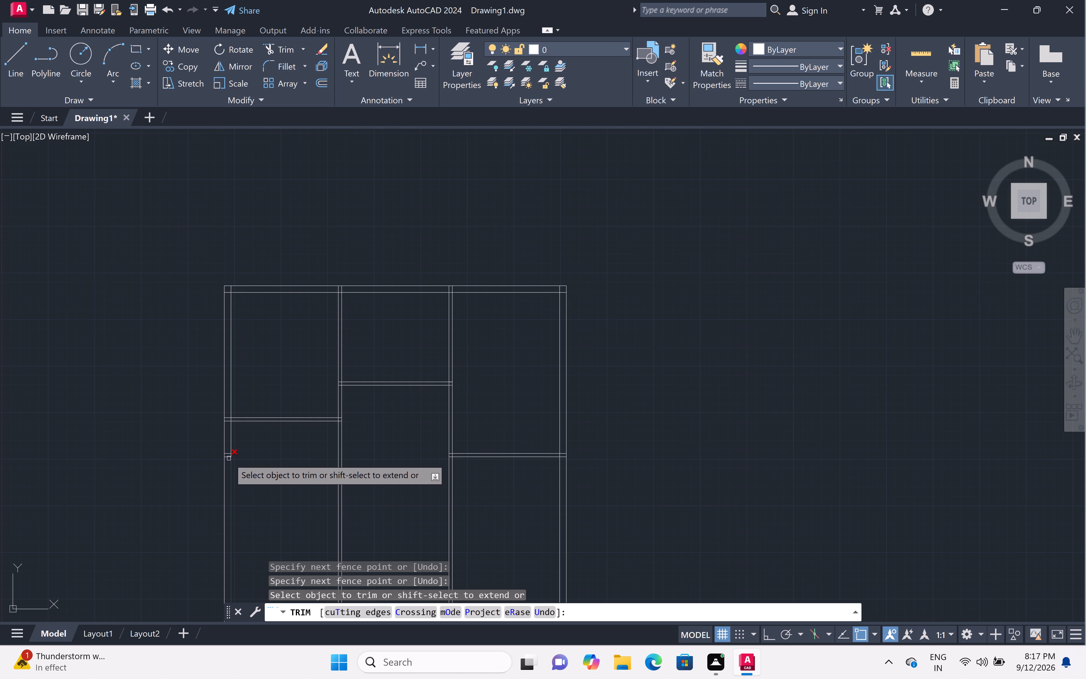
scroll(229, 458, up, 3)
click(228, 384)
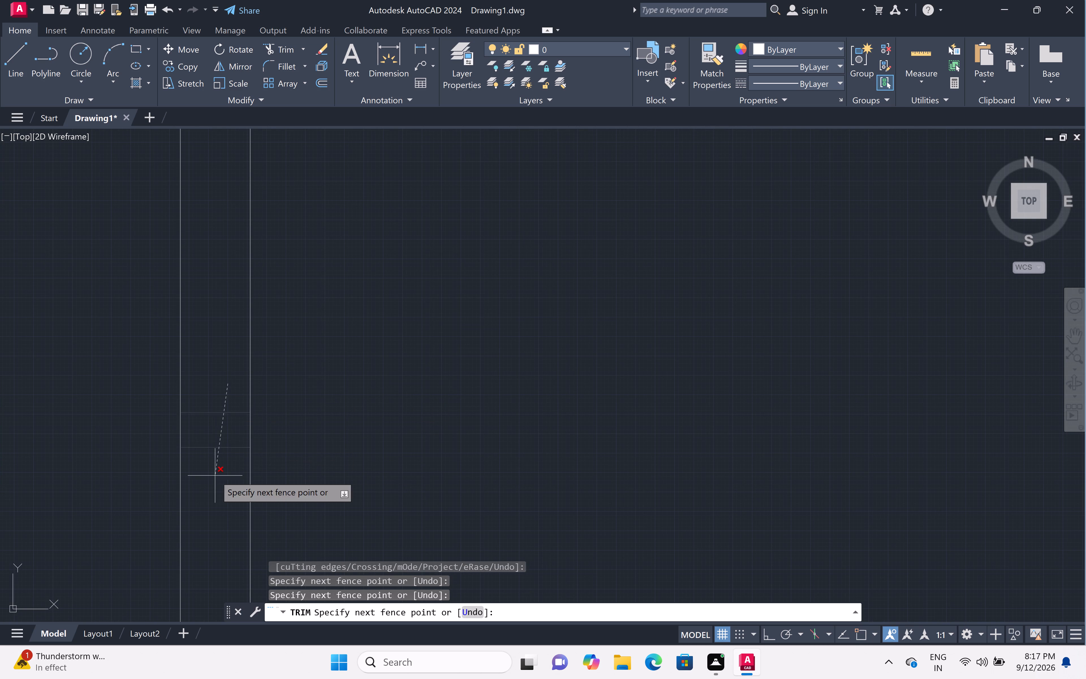
click(215, 476)
scroll(219, 454, down, 6)
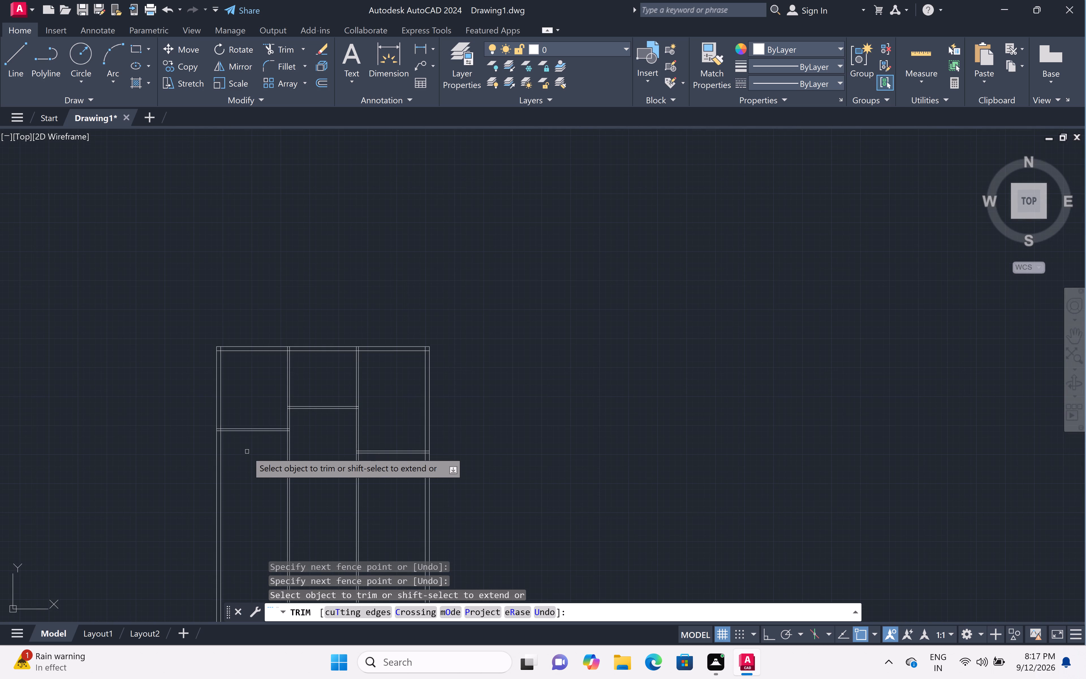
key(Escape)
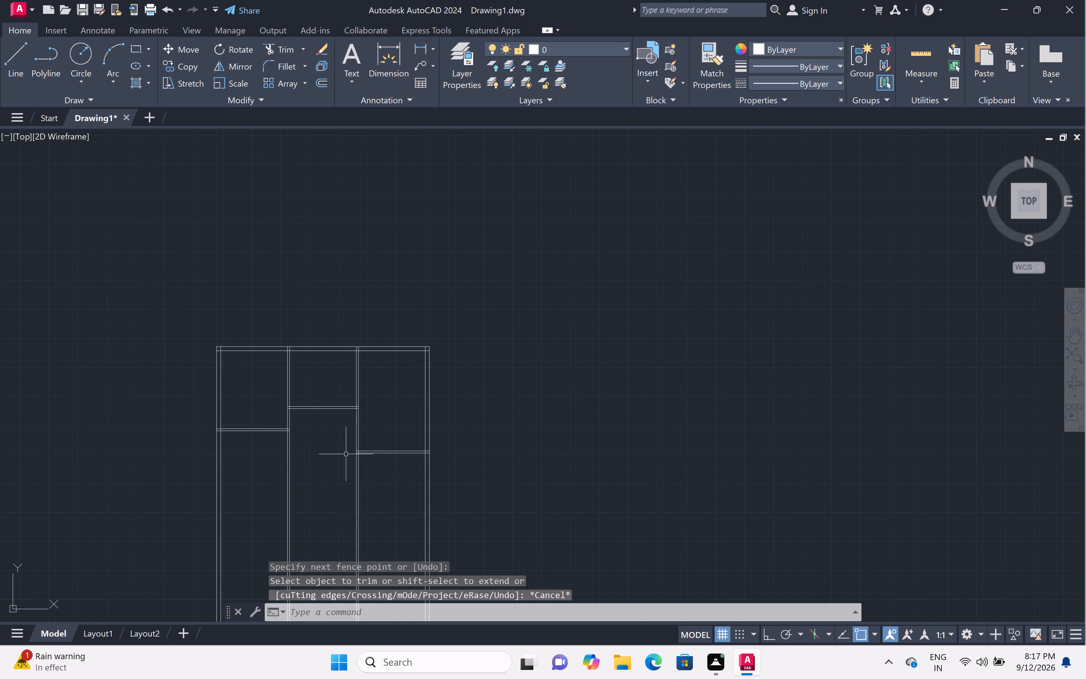
Examine the trimmed floor plan and the walls around the third room.
scroll(401, 453, up, 2)
scroll(401, 453, down, 1)
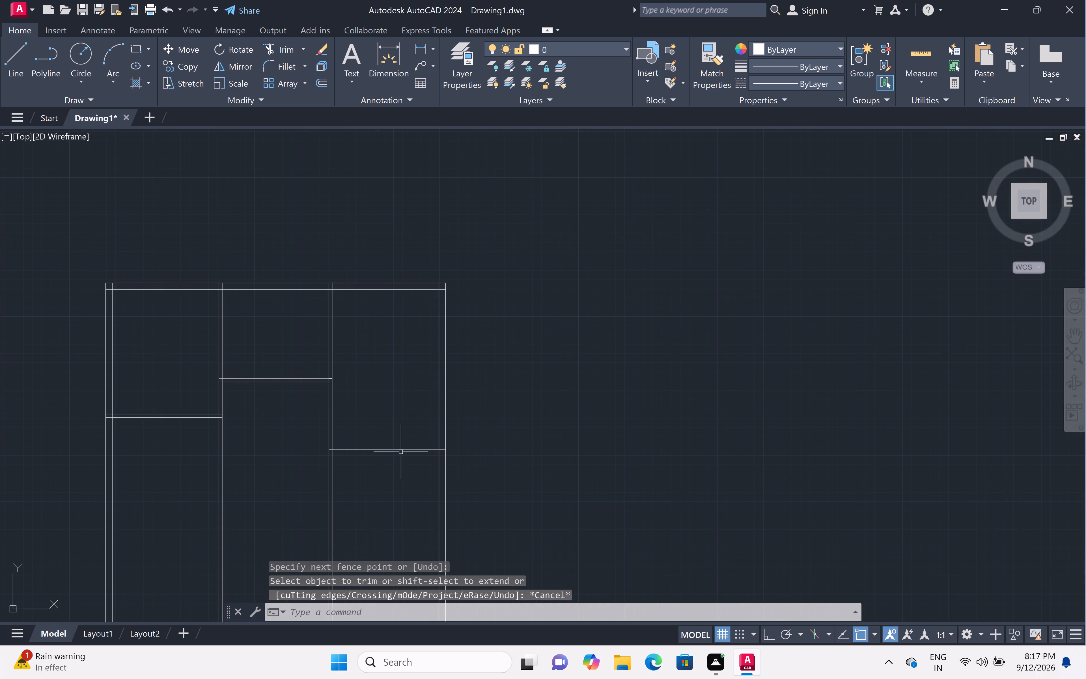
middle_click(401, 429)
middle_drag(401, 429, 401, 448)
scroll(413, 428, down, 2)
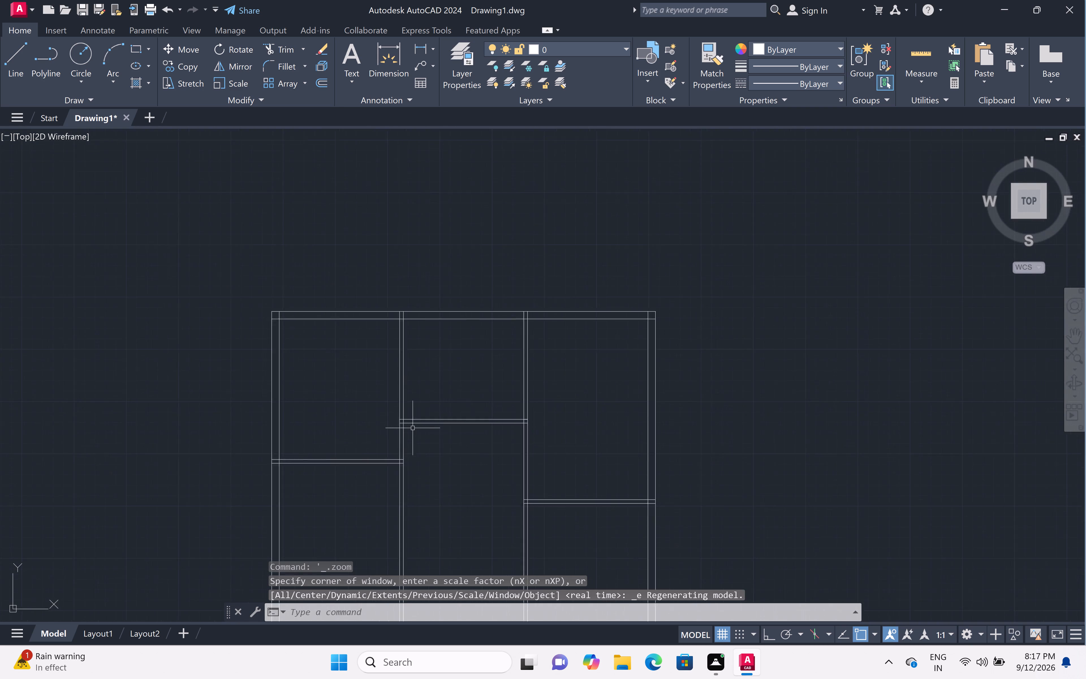
scroll(413, 428, down, 1)
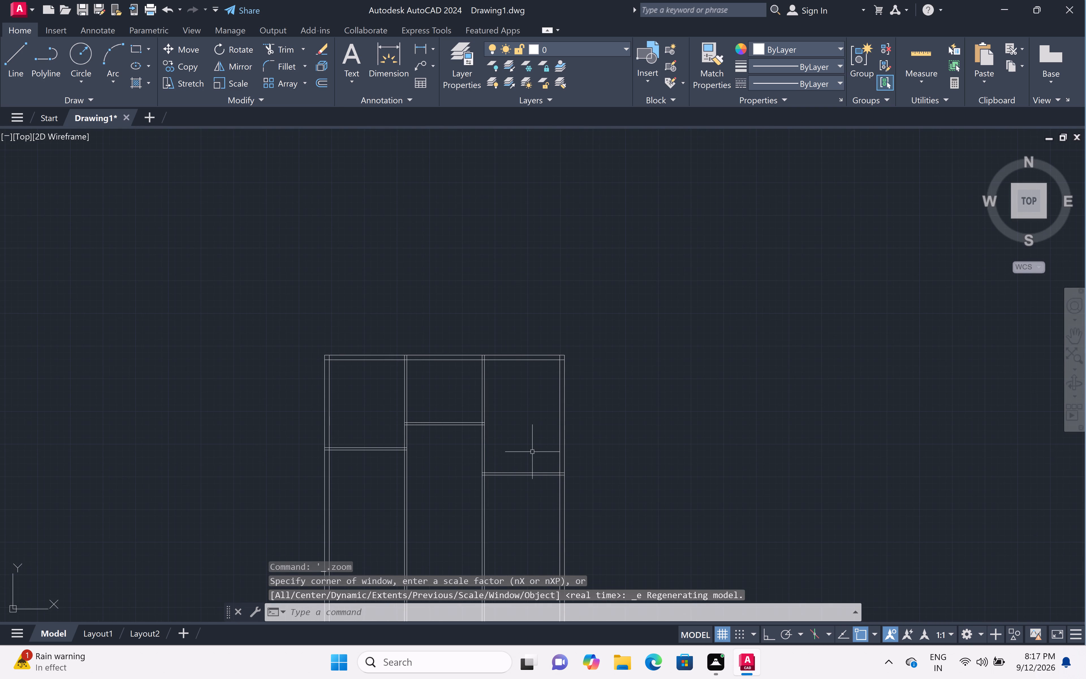
middle_drag(532, 452, 478, 464)
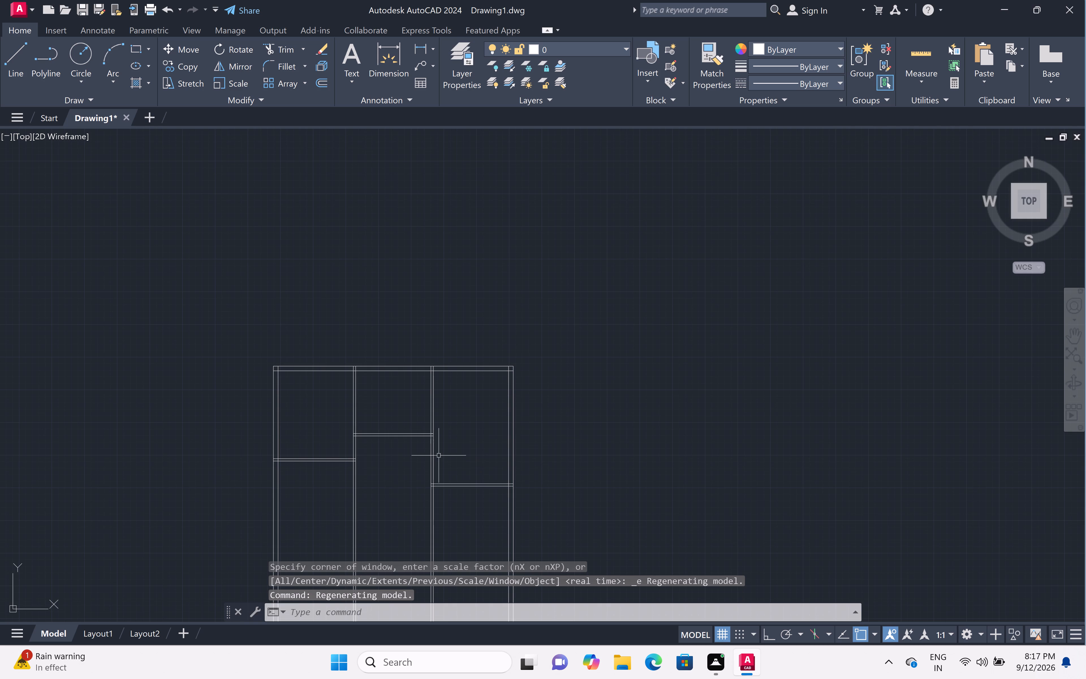
scroll(446, 473, up, 2)
middle_click(464, 473)
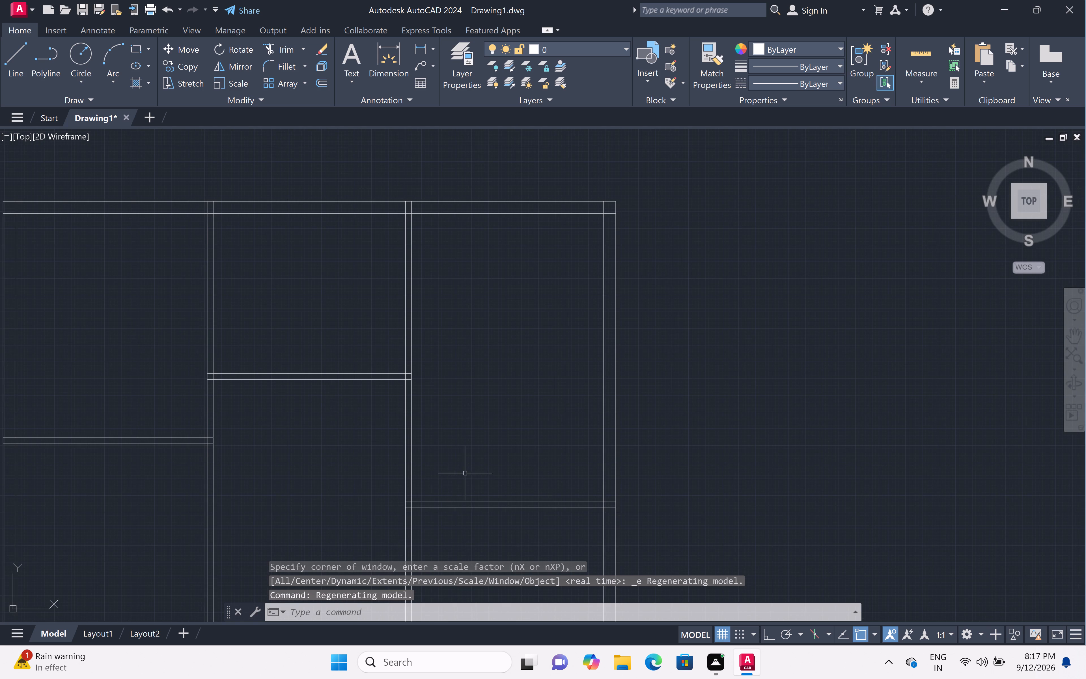
middle_drag(471, 451, 478, 391)
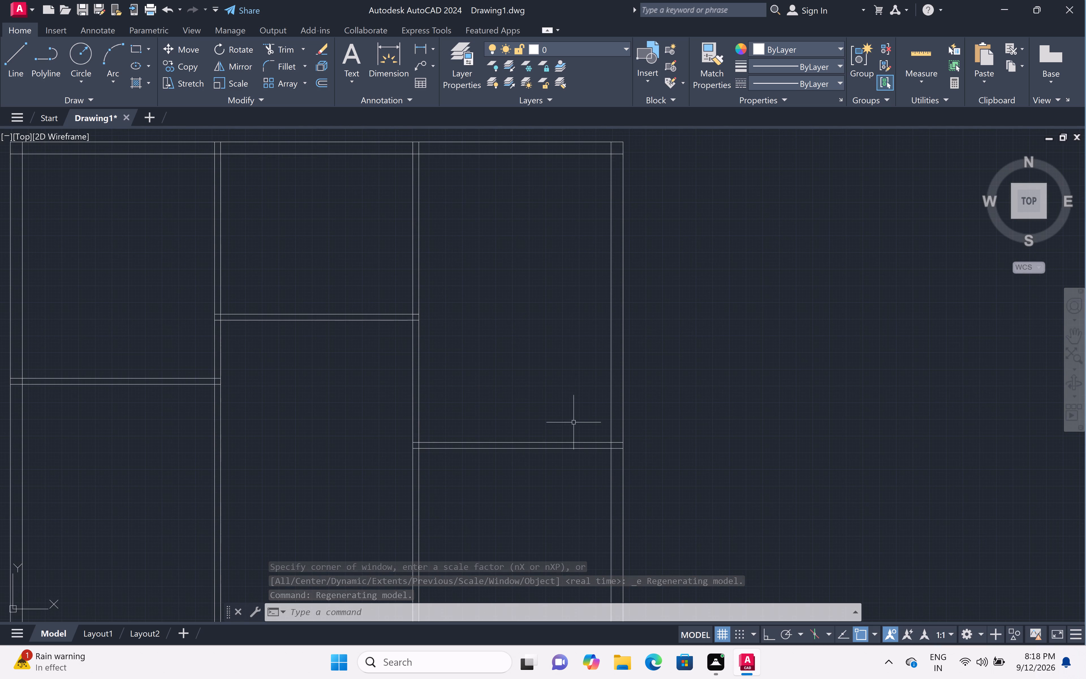
Erase the two horizontal partition lines forming the third room's bottom wall.
click(579, 424)
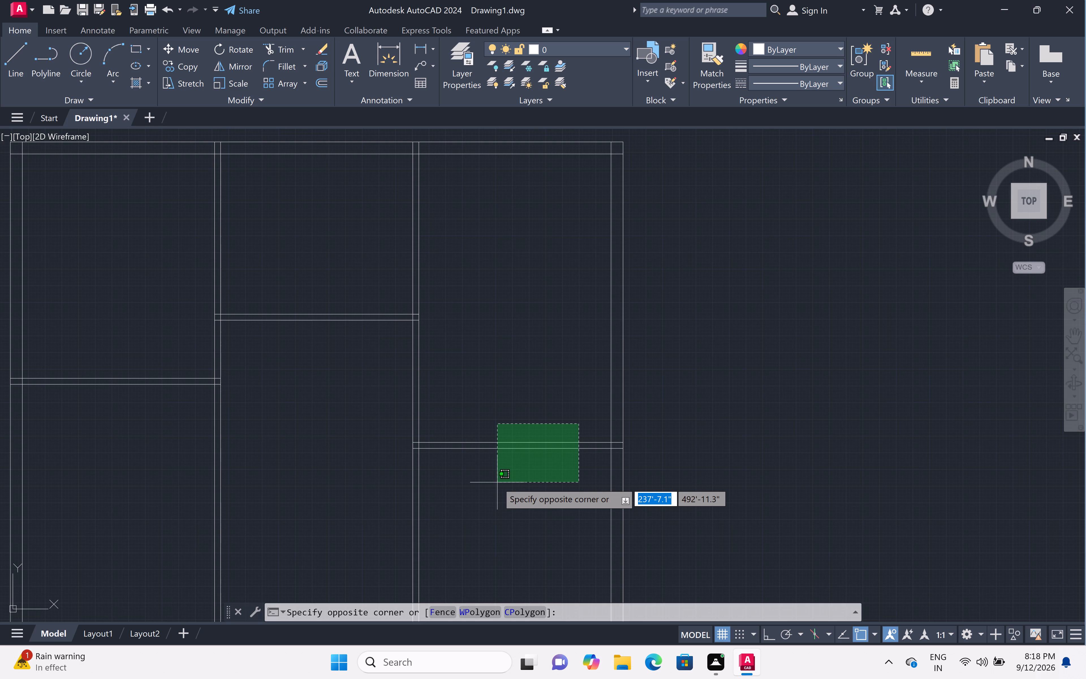
click(496, 483)
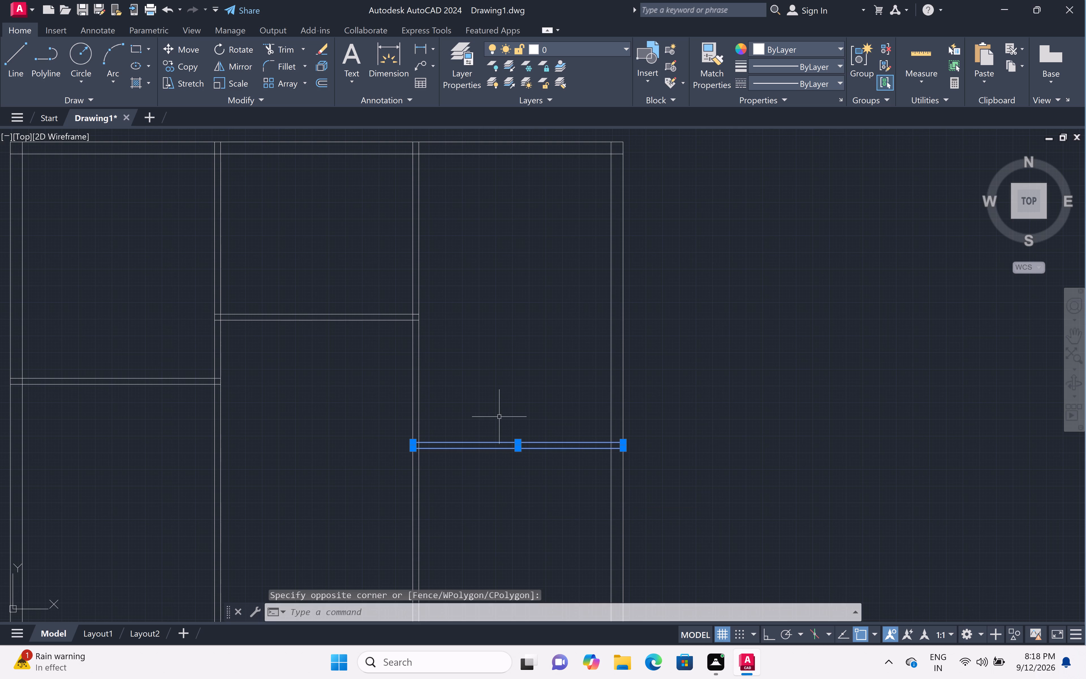
key(Delete)
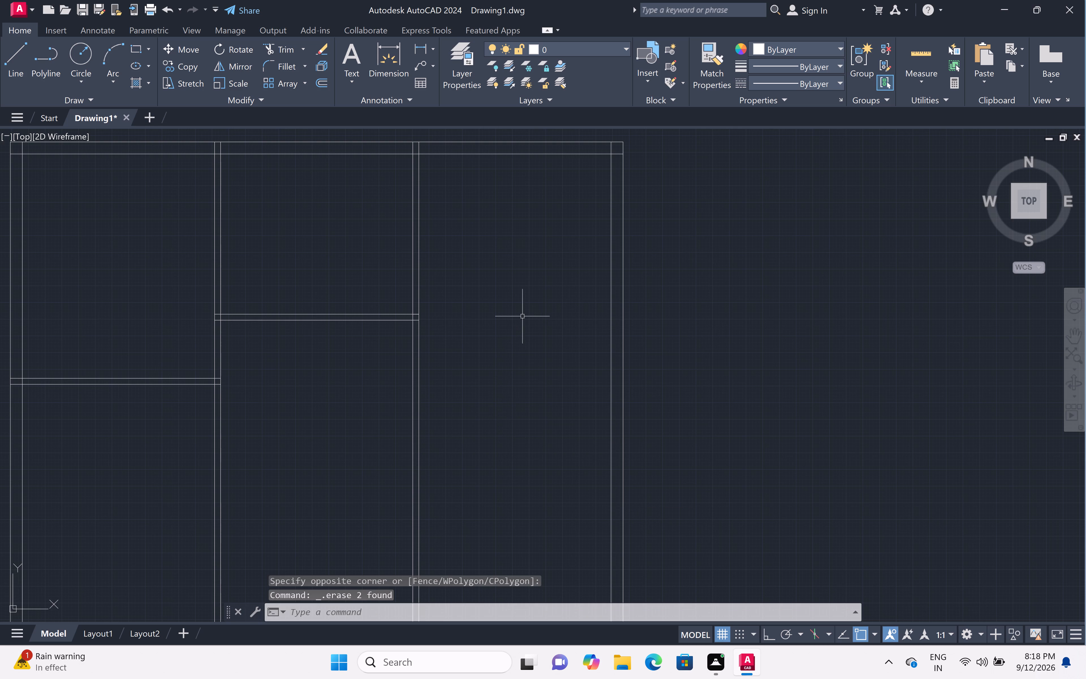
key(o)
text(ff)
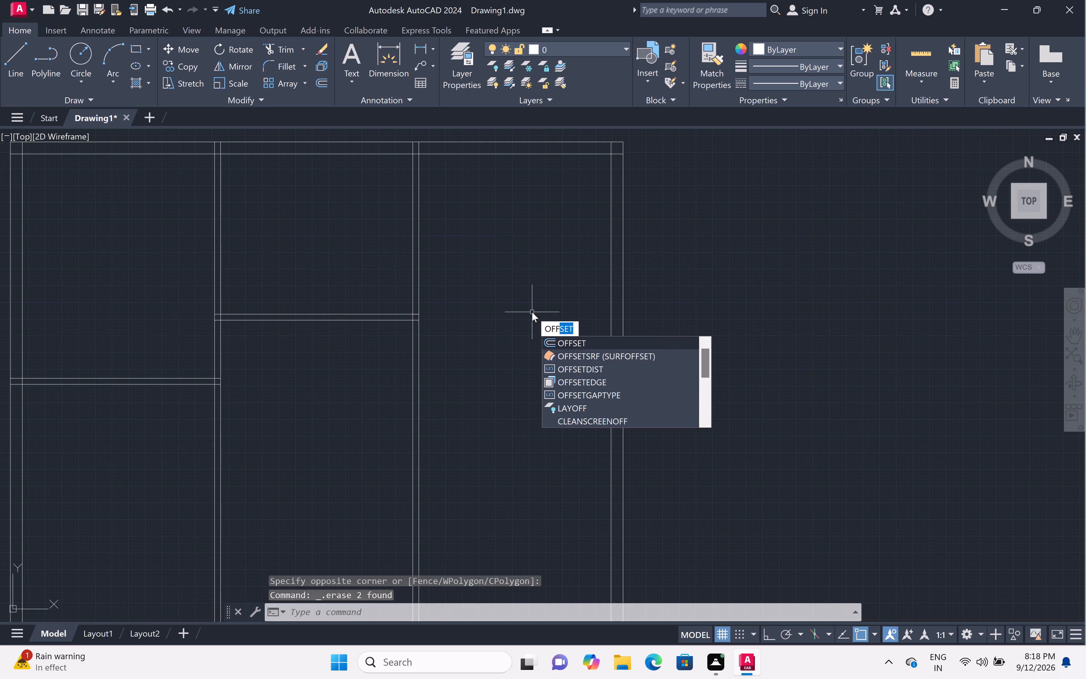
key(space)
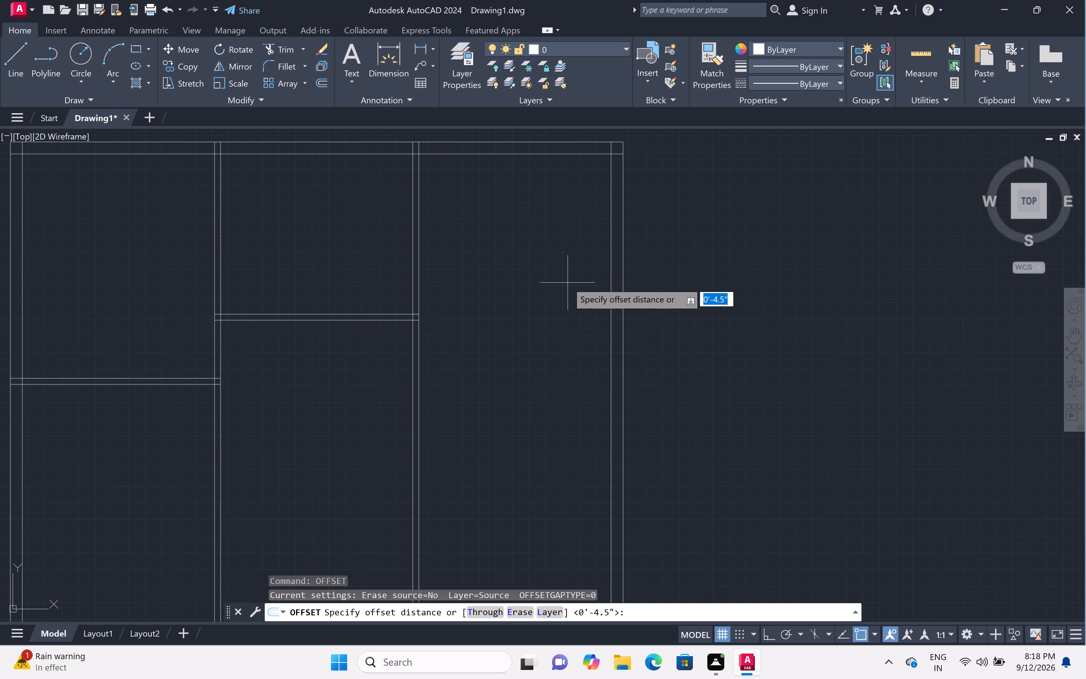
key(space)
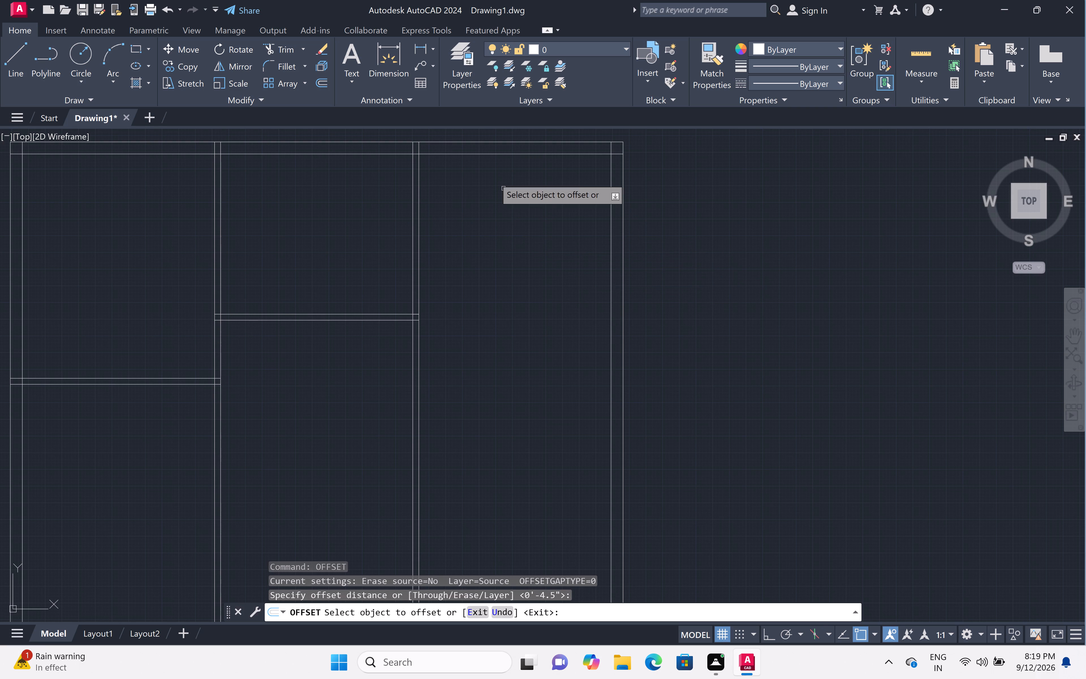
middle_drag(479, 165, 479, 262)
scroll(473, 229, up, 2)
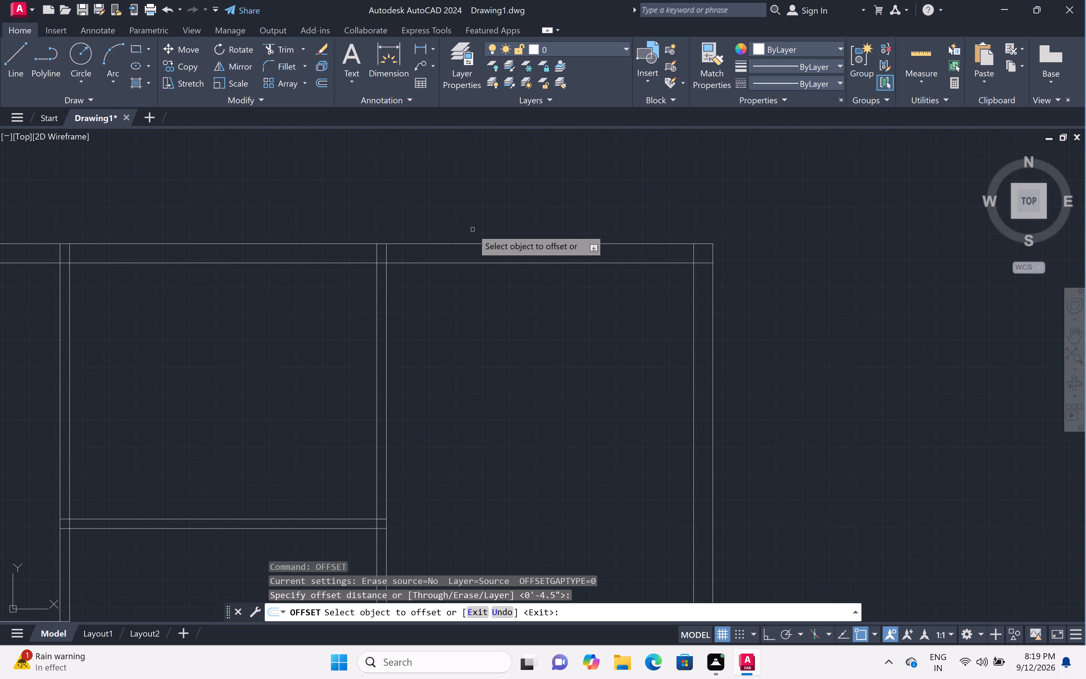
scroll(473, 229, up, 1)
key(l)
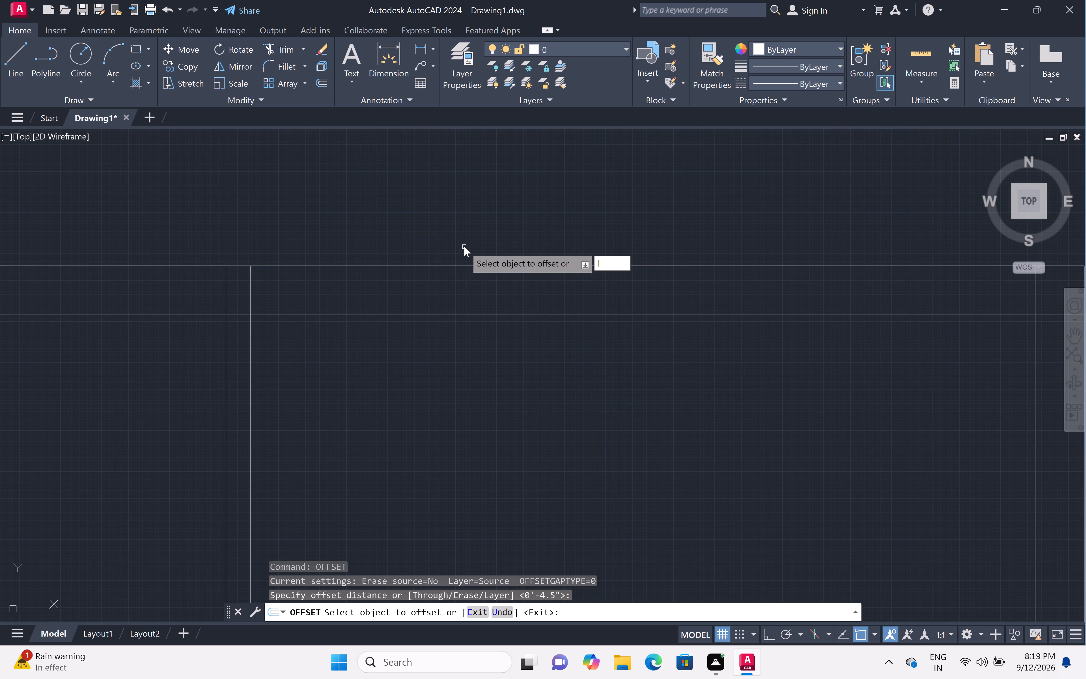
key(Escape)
Draw a short vertical line across the top outer wall's thickness at the third room's left partition face.
text(l)
key(space)
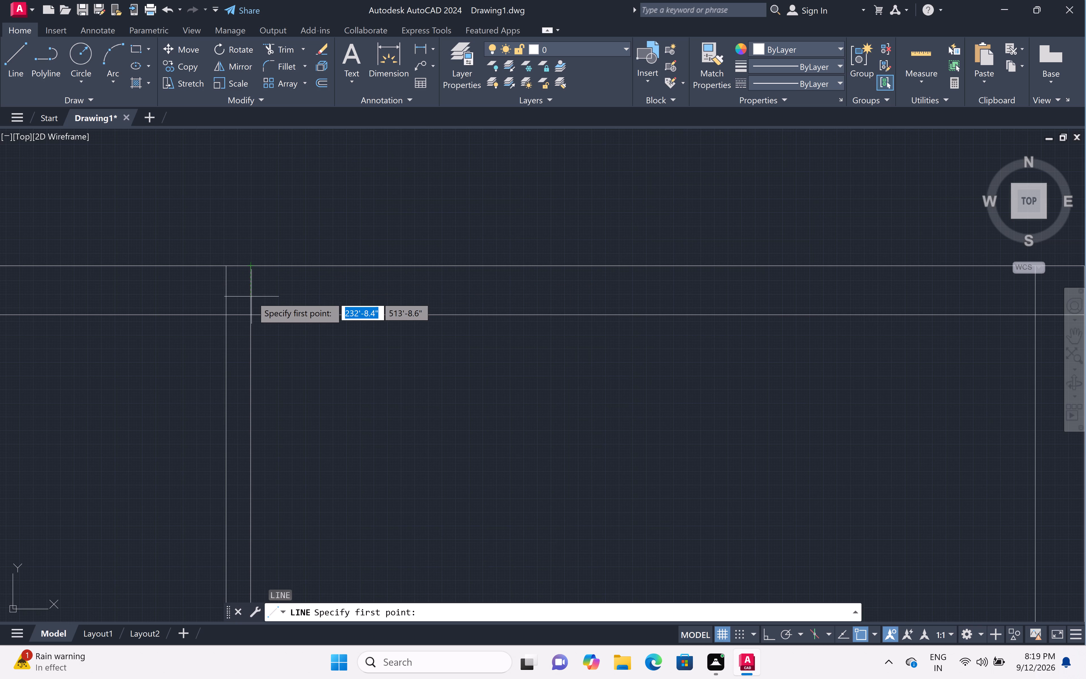
click(255, 266)
click(249, 317)
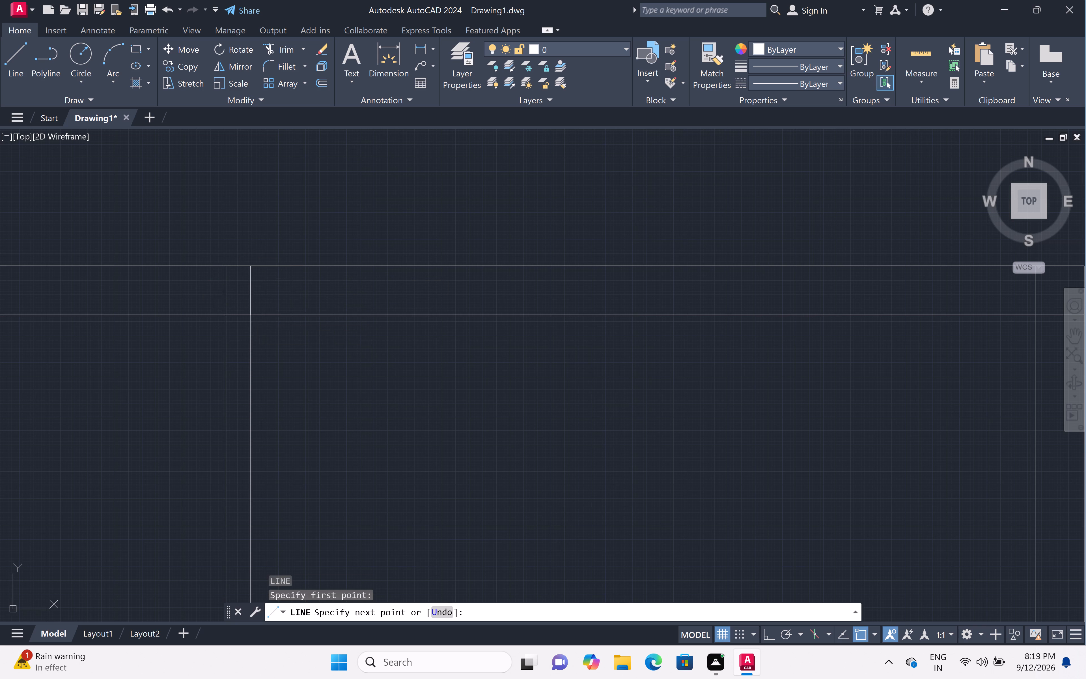
key(space)
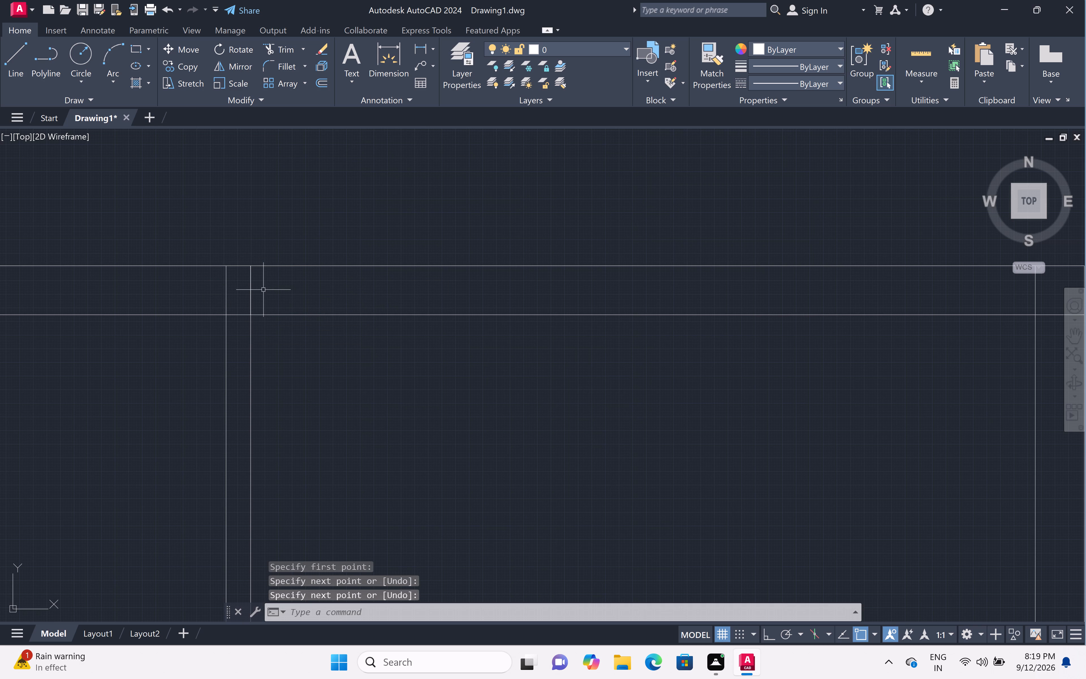
Draw a horizontal line through the middle of the third room's top wall, from the partition face to the right outer wall's outer face.
text(l)
key(space)
click(248, 293)
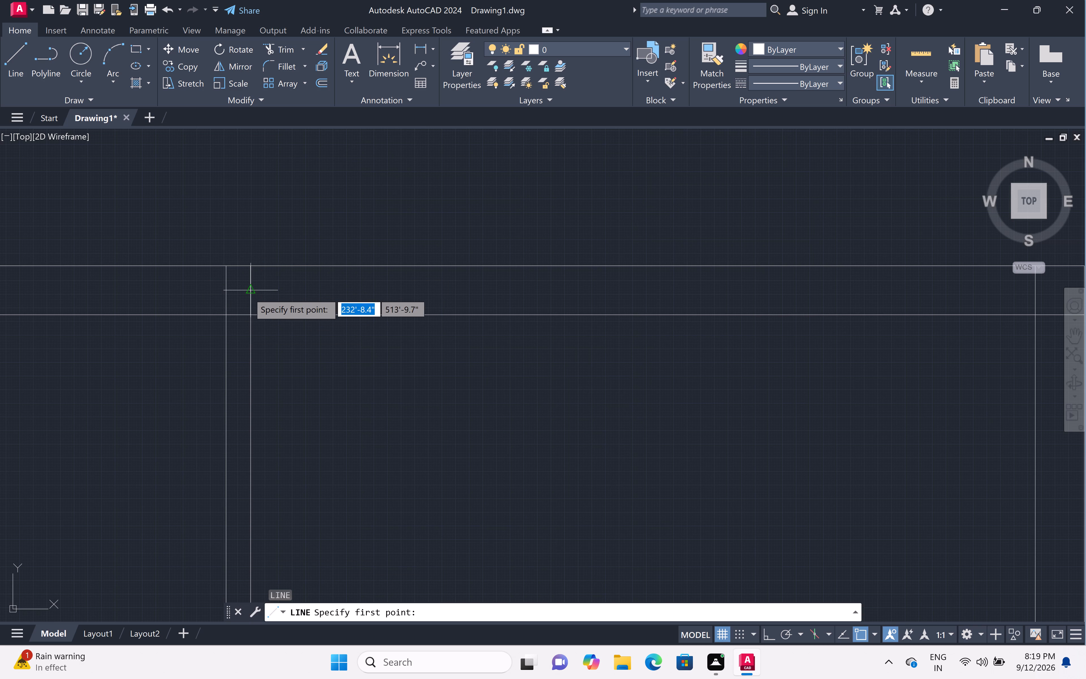
scroll(412, 294, down, 2)
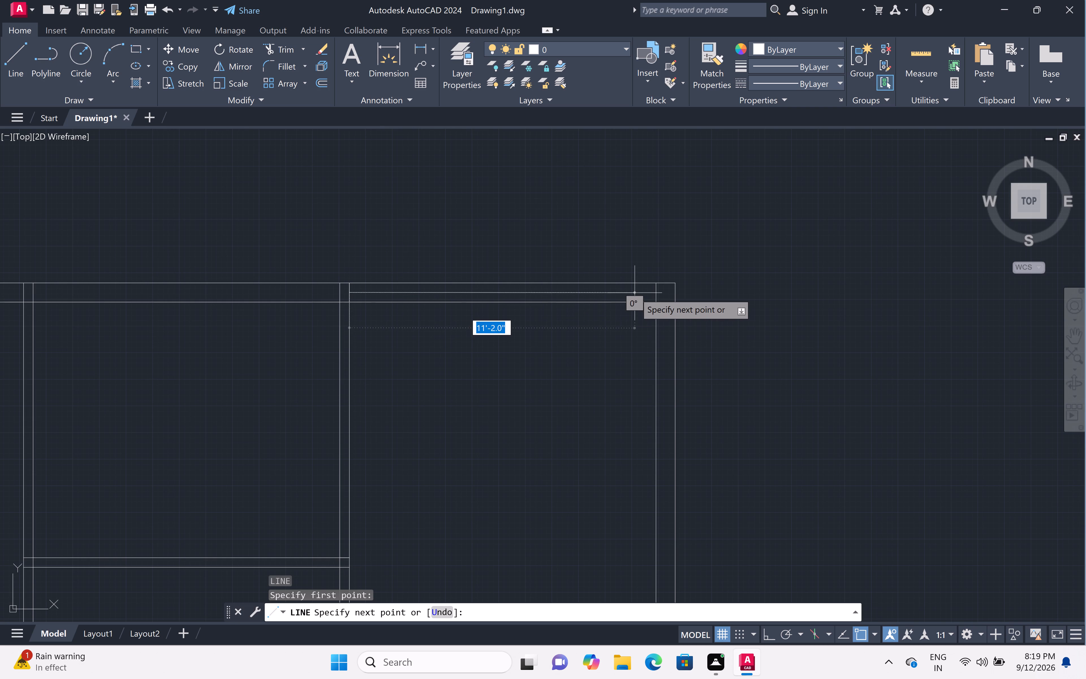
key(F8)
scroll(646, 291, up, 2)
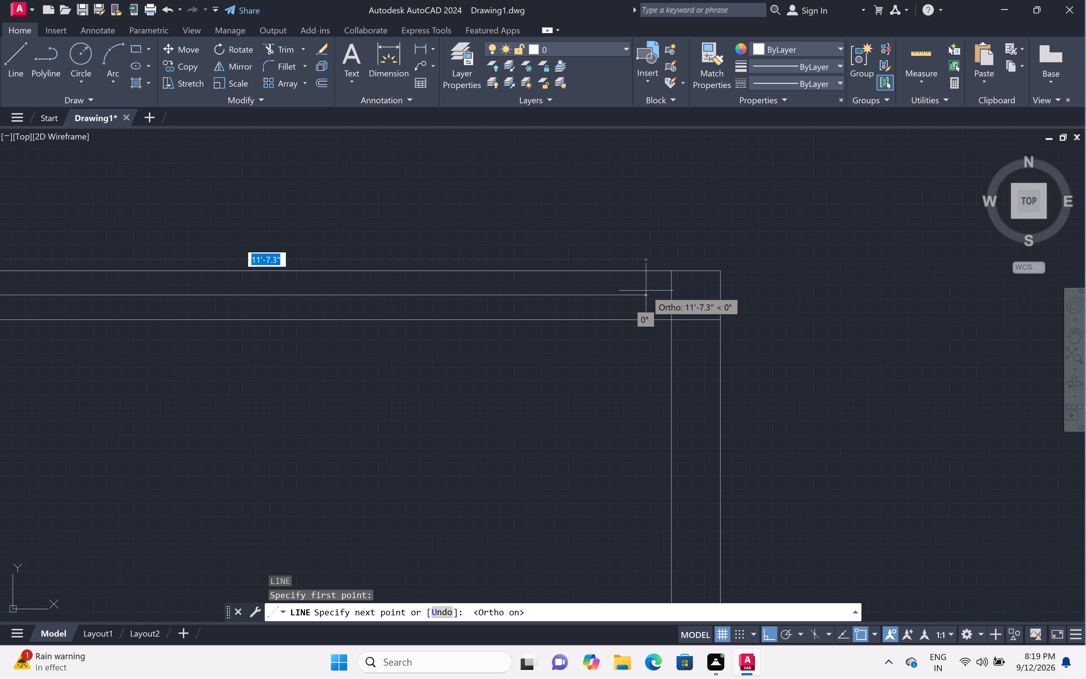
click(718, 297)
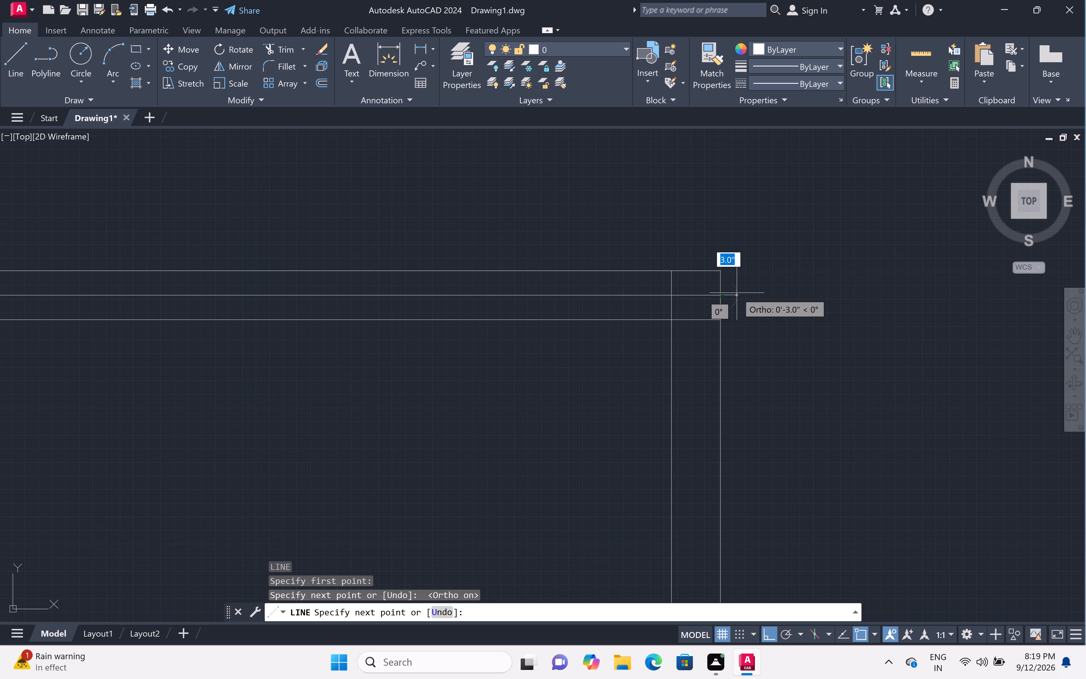
key(Escape)
Trim away the third room's uppermost top-wall line and the corner segments projecting above the new mid-wall line.
scroll(734, 278, down, 2)
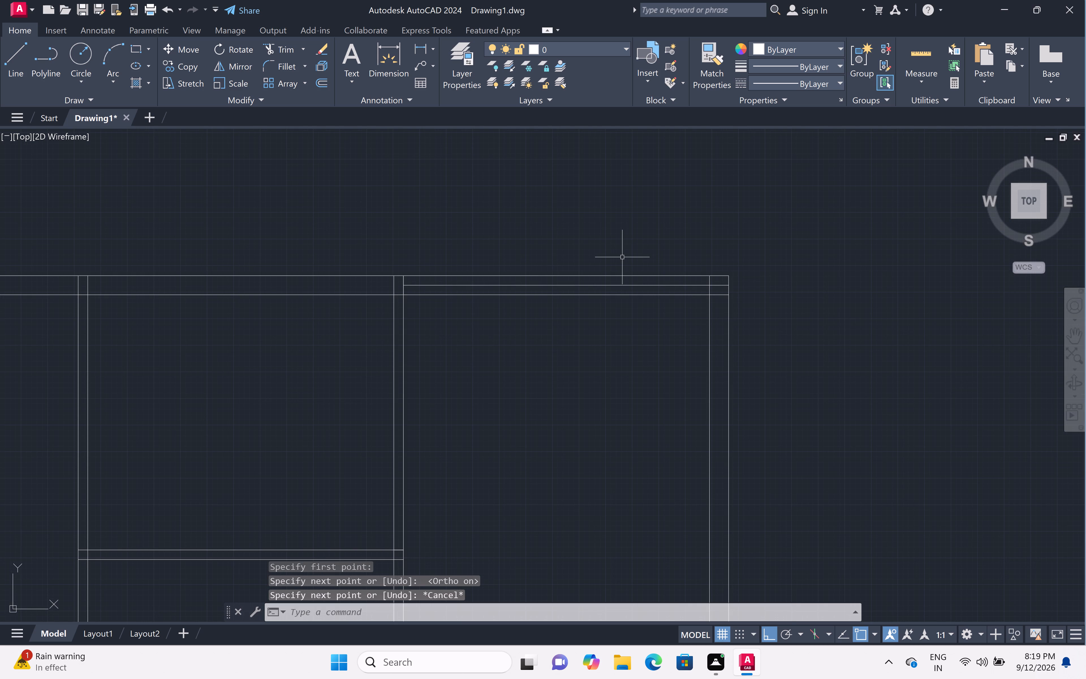
text(tr)
key(space)
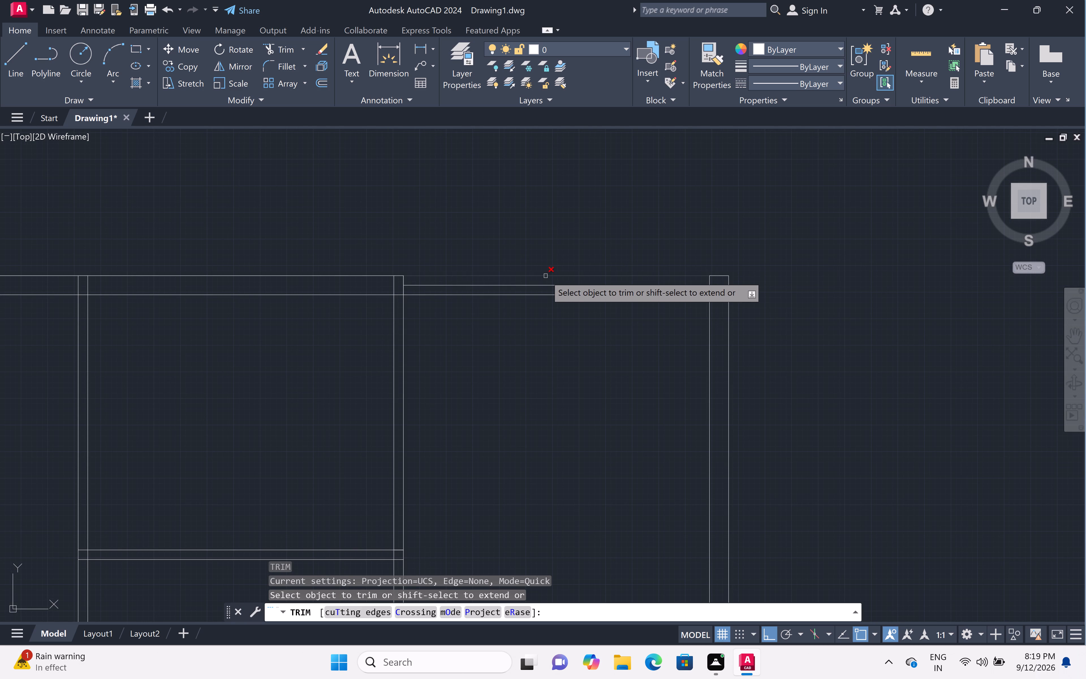
click(546, 276)
scroll(717, 277, up, 3)
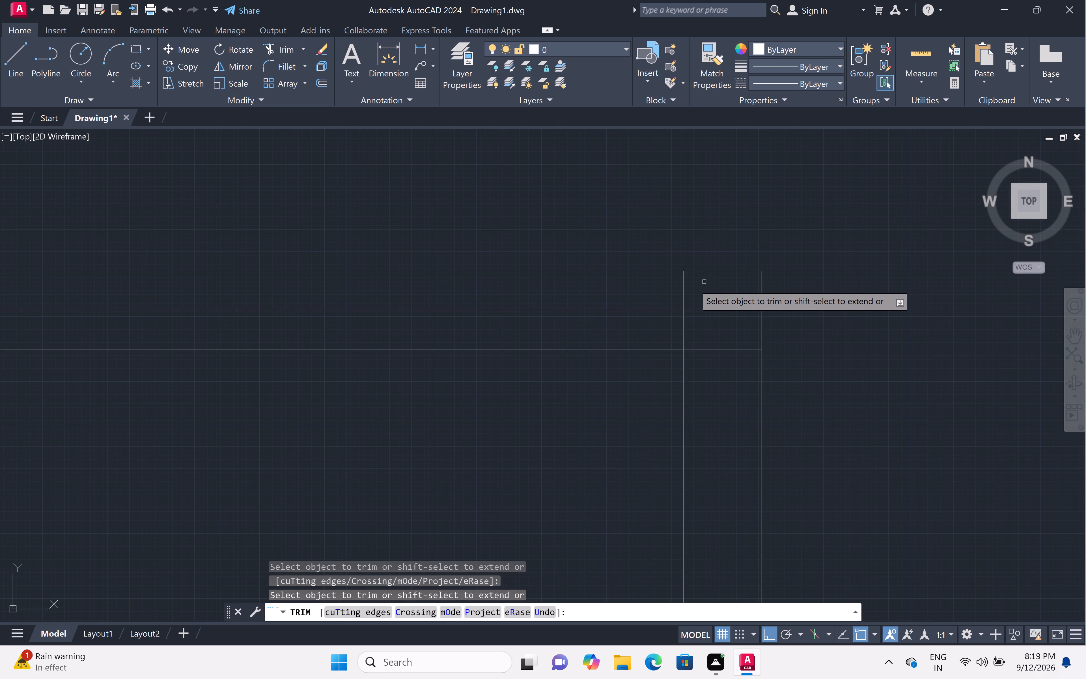
click(667, 283)
click(799, 283)
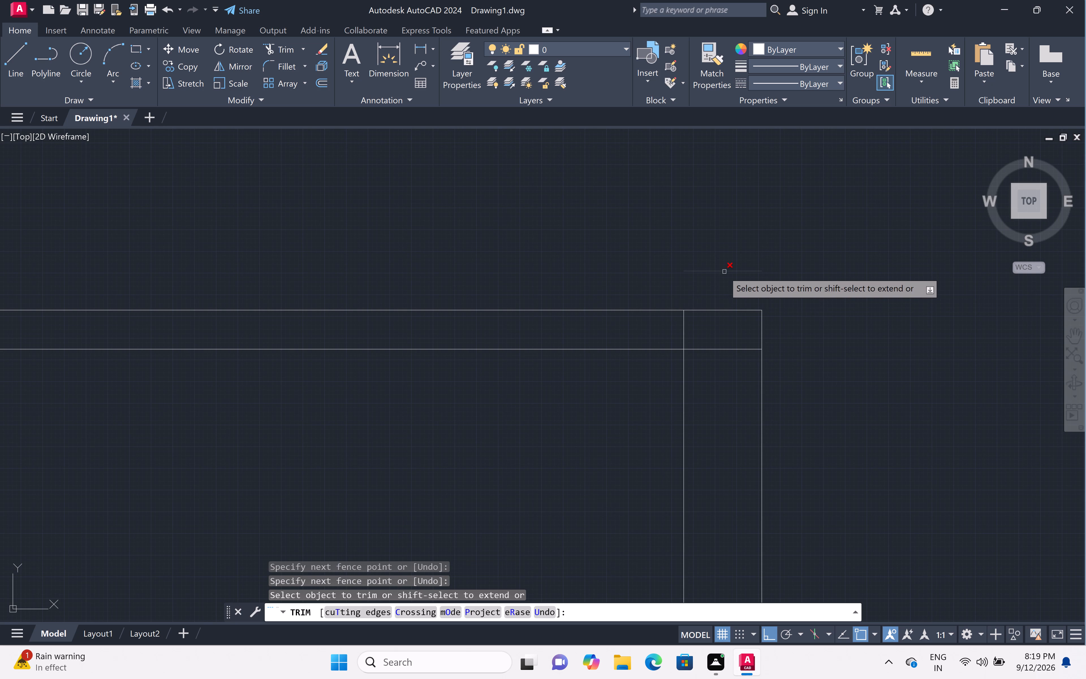
click(723, 272)
scroll(805, 265, down, 5)
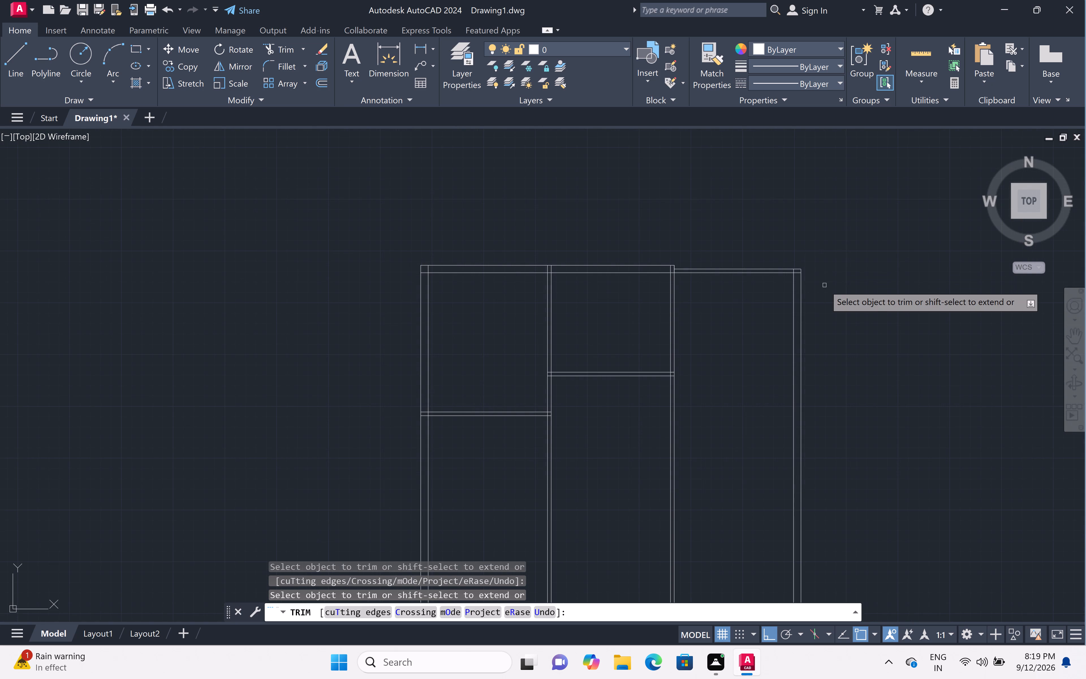
key(Escape)
Examine the floor plan's three bays and the third room's trimmed top wall.
scroll(824, 285, down, 2)
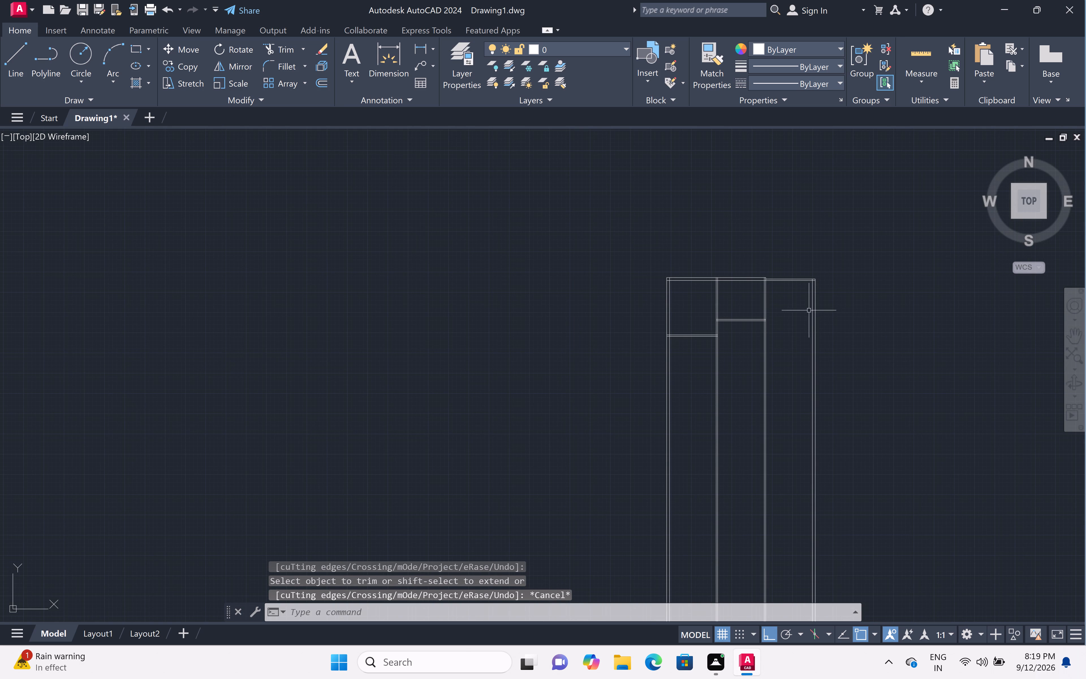
middle_drag(793, 318, 682, 273)
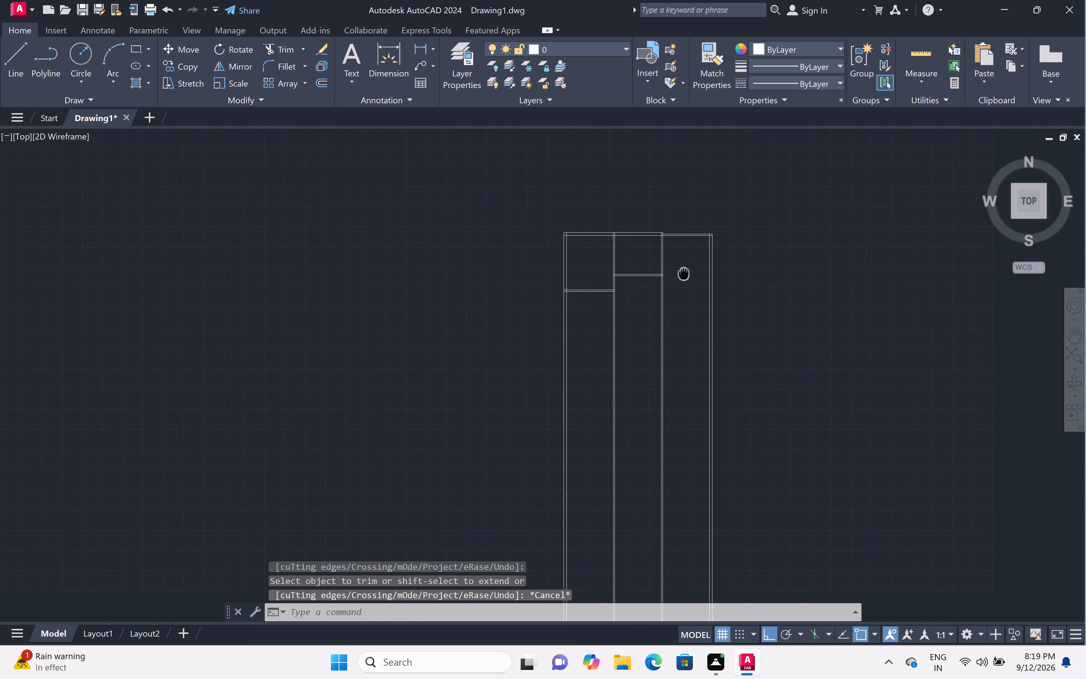
middle_drag(682, 273, 673, 288)
middle_drag(673, 290, 672, 293)
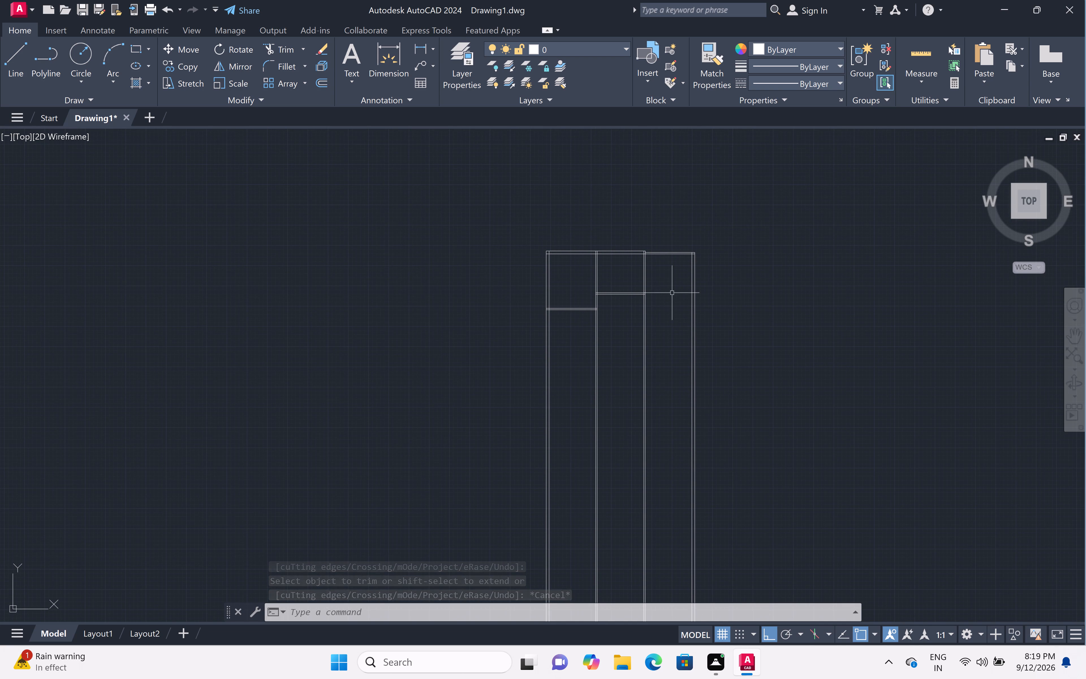
scroll(669, 281, up, 1)
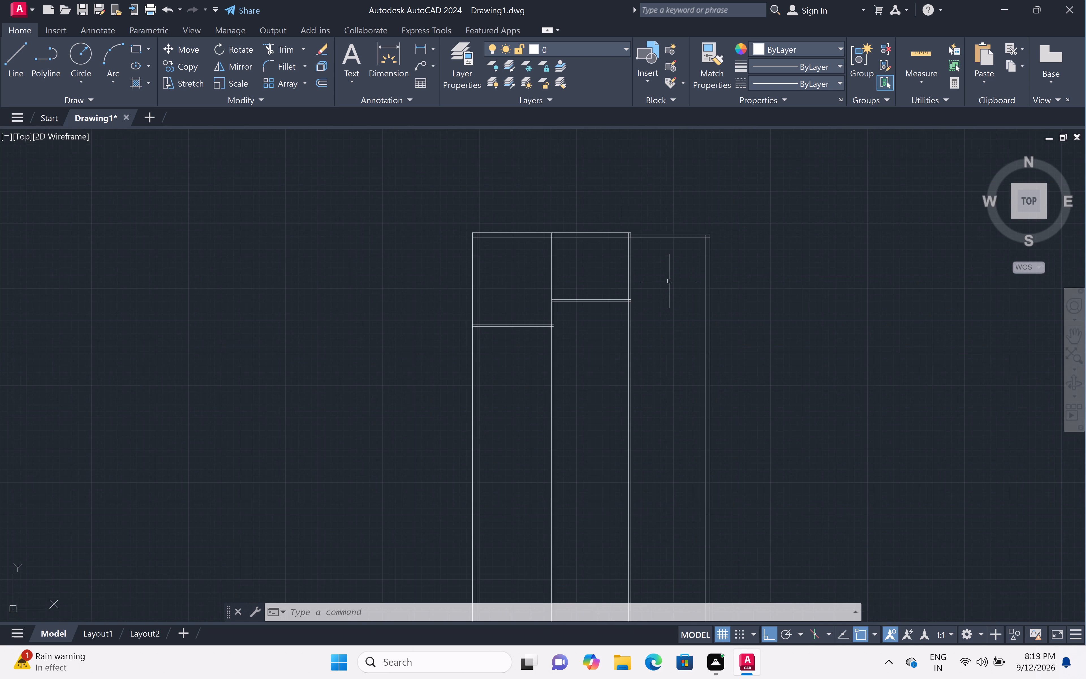
scroll(669, 281, up, 1)
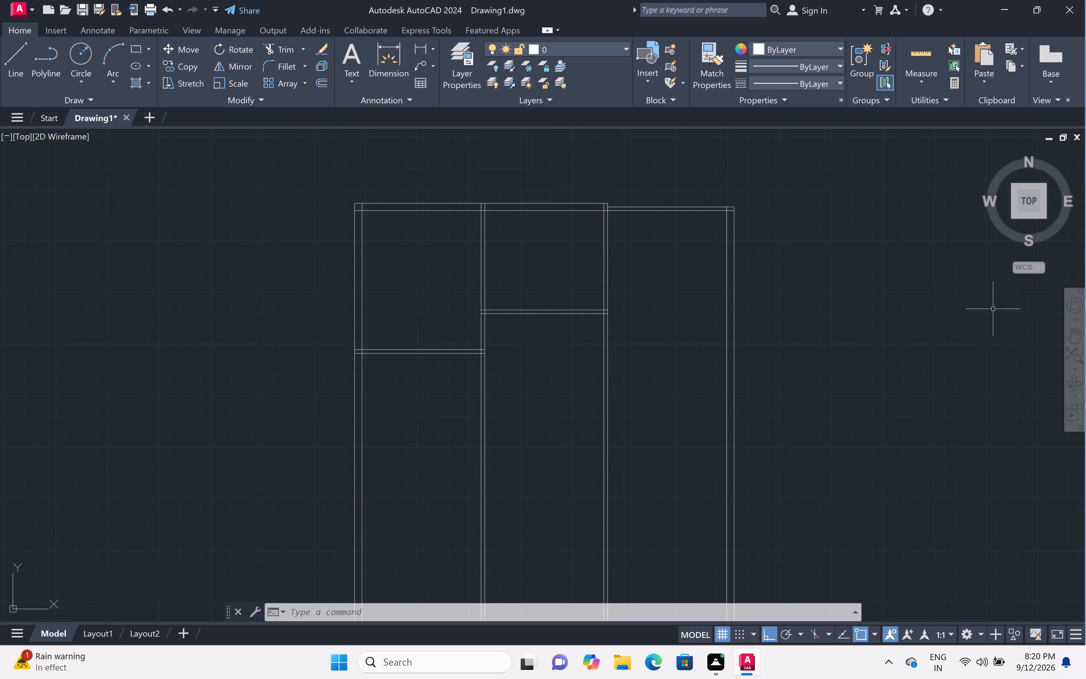
scroll(775, 292, down, 2)
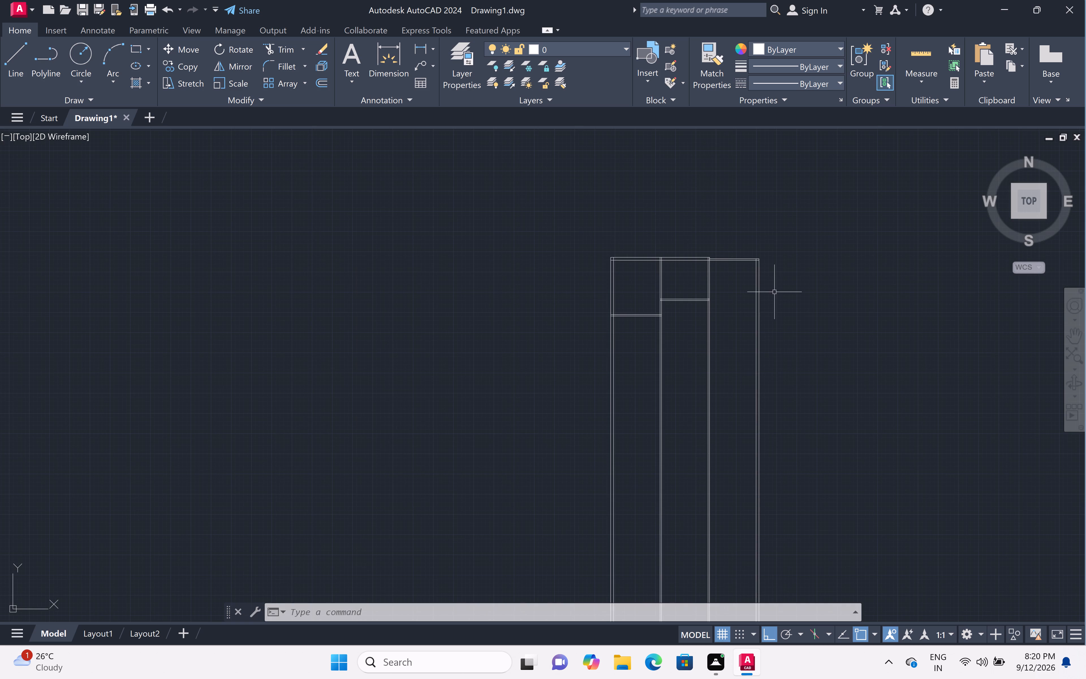
middle_drag(756, 302, 708, 311)
scroll(695, 290, up, 3)
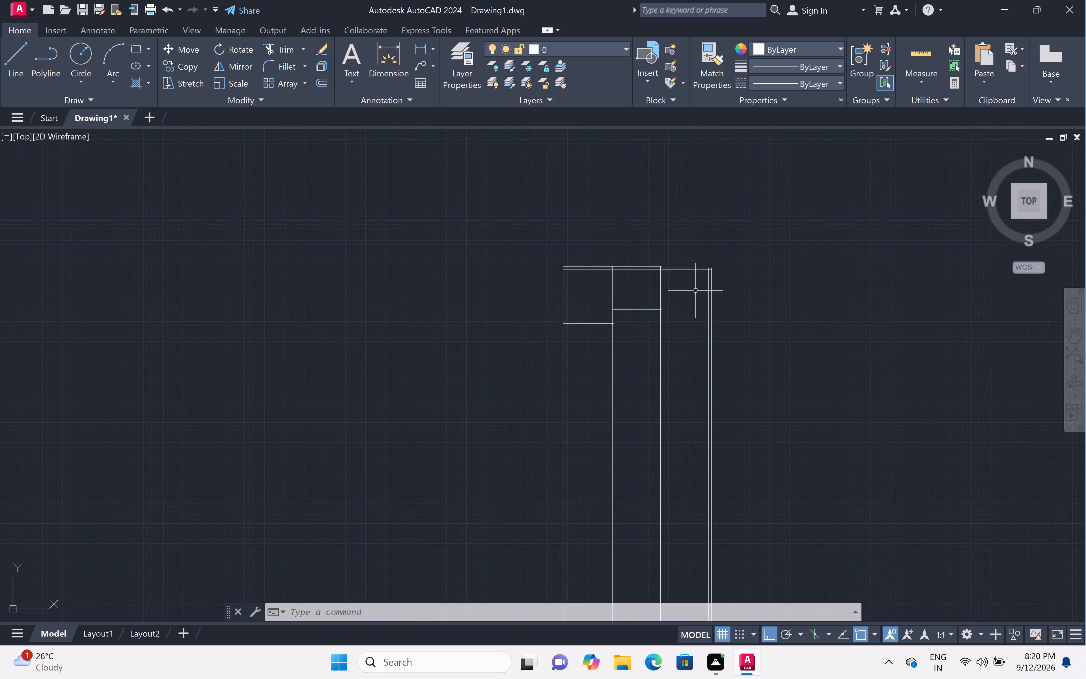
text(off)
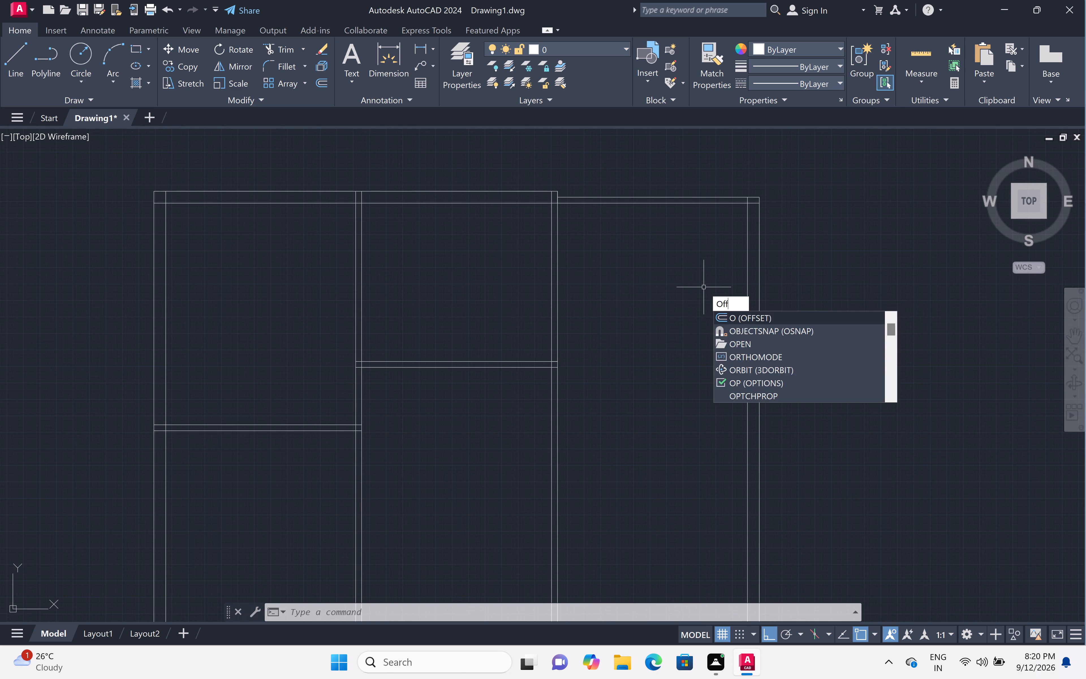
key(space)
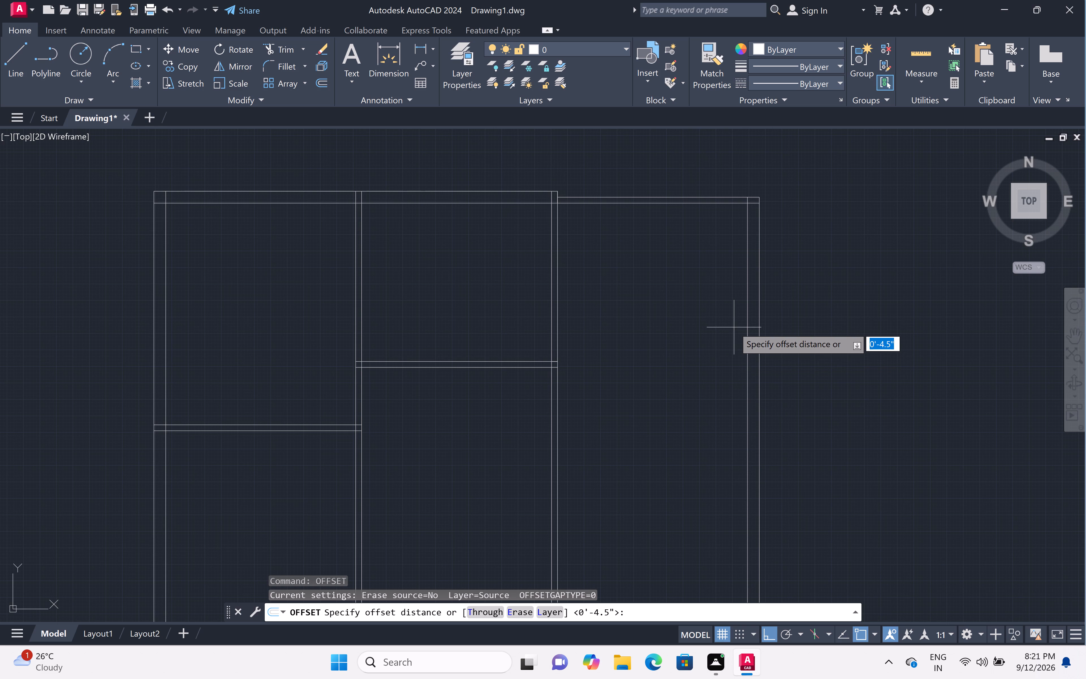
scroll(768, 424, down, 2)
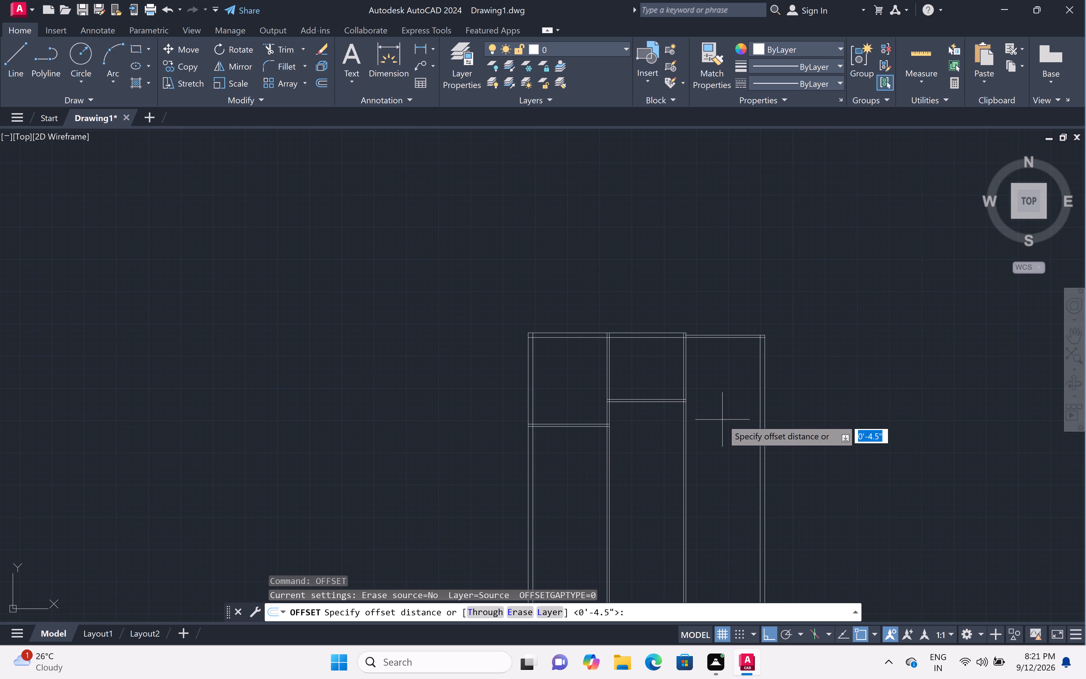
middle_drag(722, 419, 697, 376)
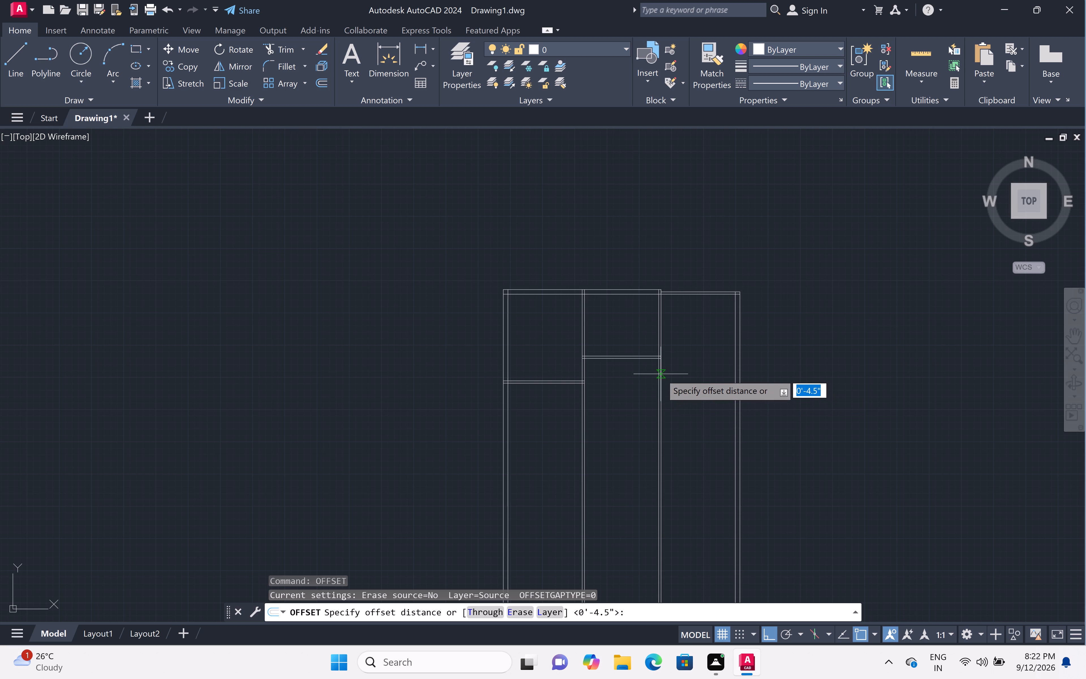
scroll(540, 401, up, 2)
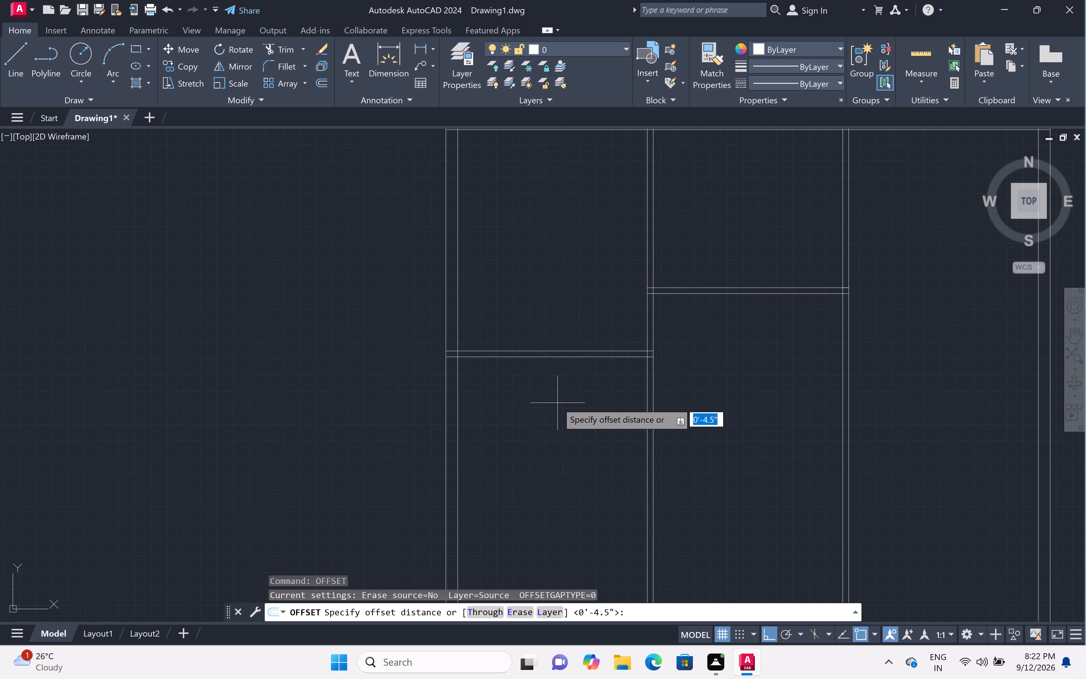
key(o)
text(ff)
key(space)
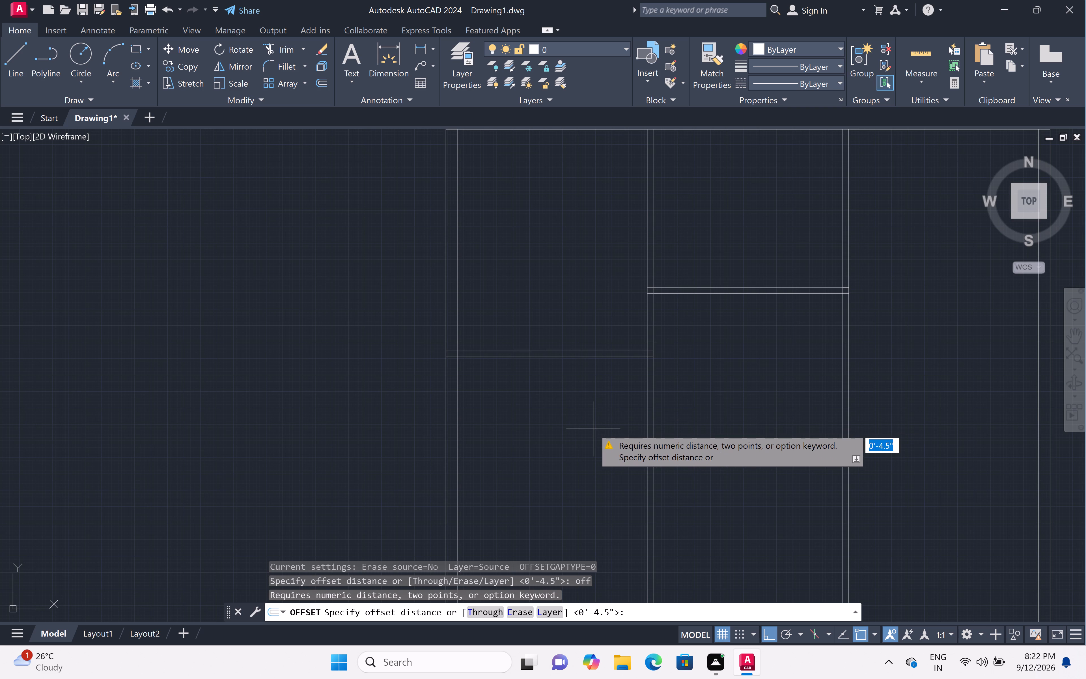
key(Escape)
Offset the lower line of the first room's bottom partition 16' downward.
text(off)
key(space)
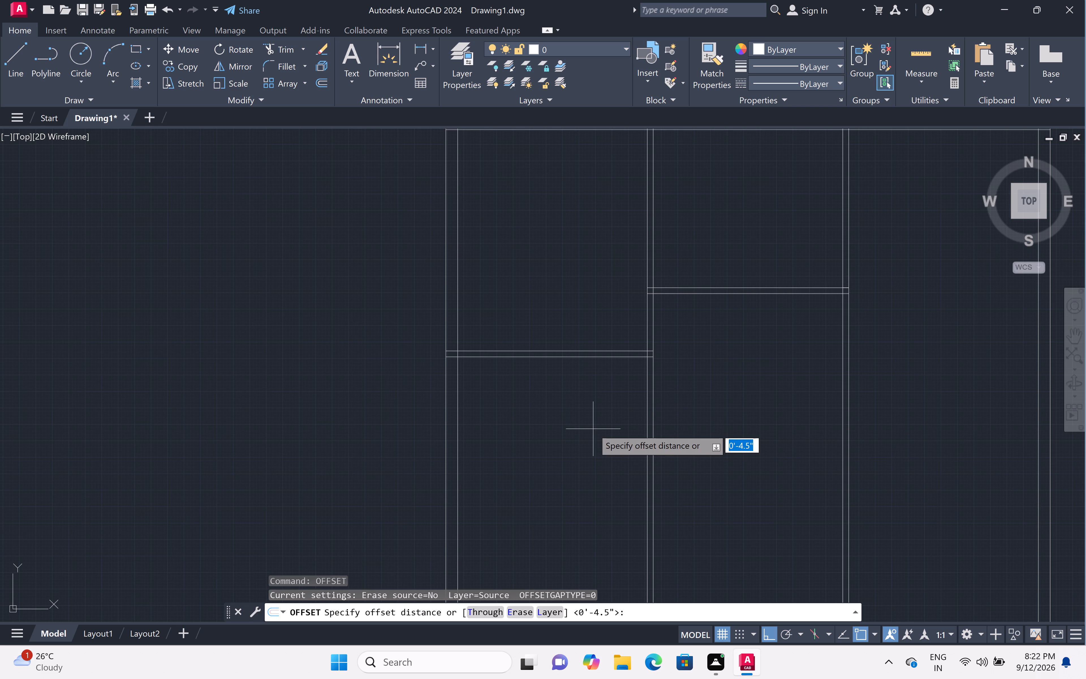
text(16')
key(space)
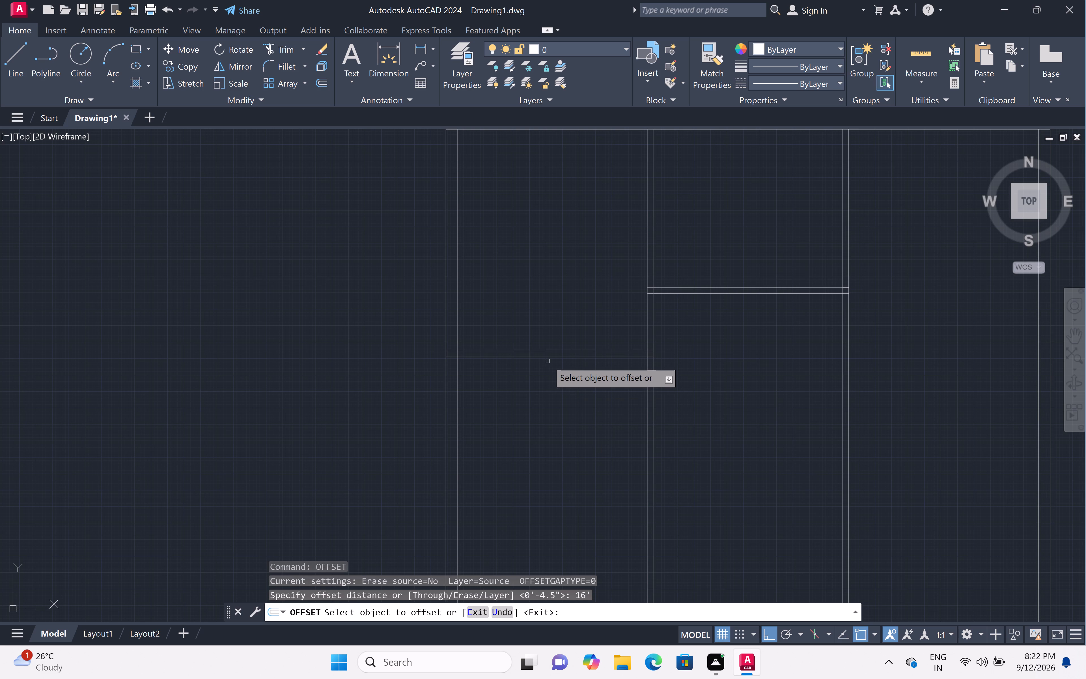
click(548, 356)
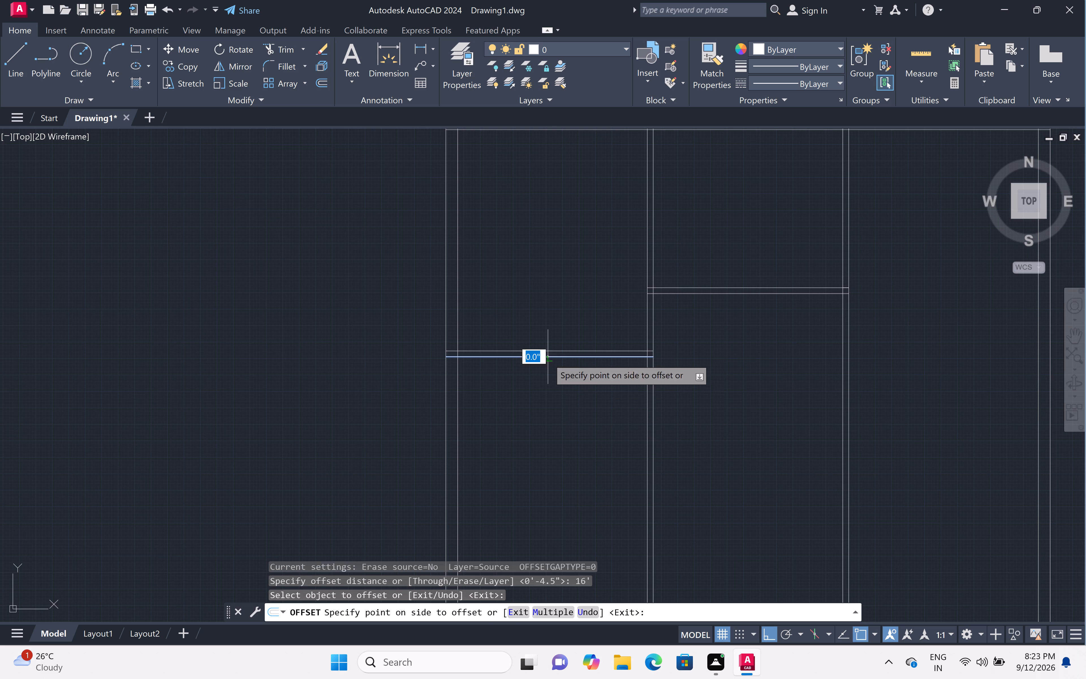
scroll(544, 462, down, 3)
middle_click(544, 465)
middle_click(544, 465)
middle_drag(544, 461, 547, 418)
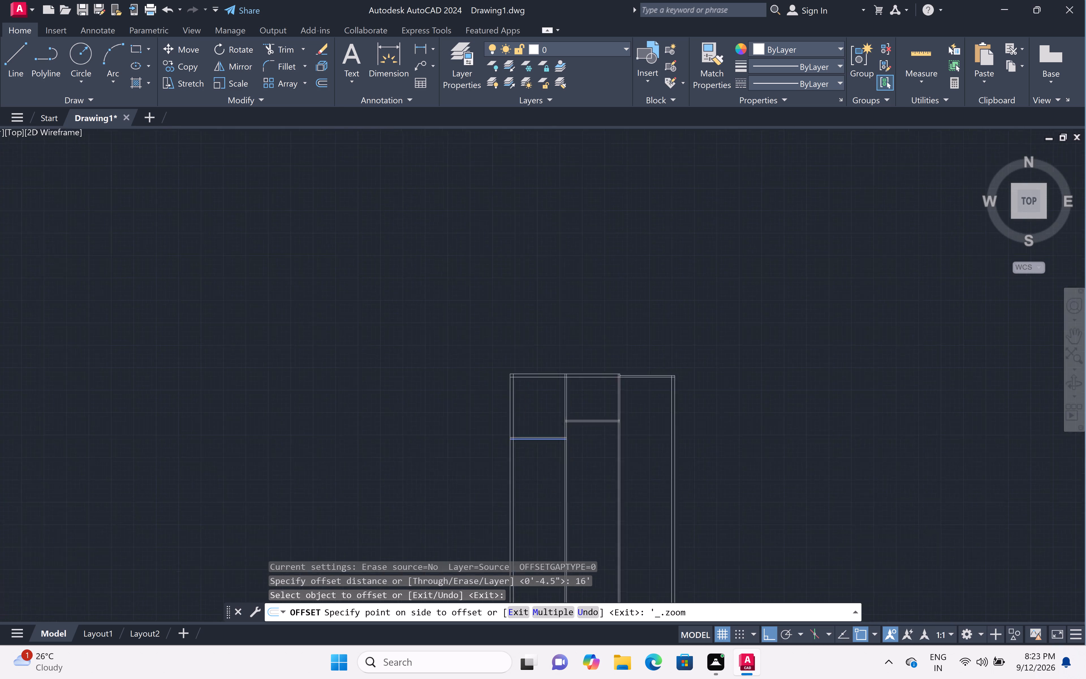
middle_drag(547, 418, 552, 393)
scroll(552, 393, down, 3)
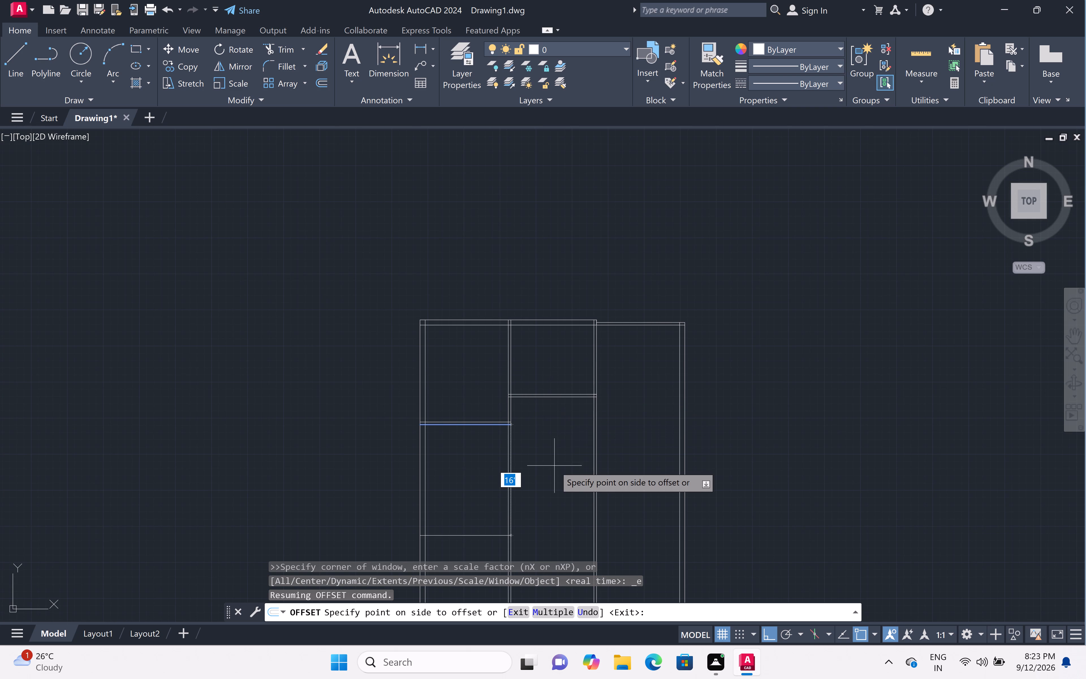
click(523, 522)
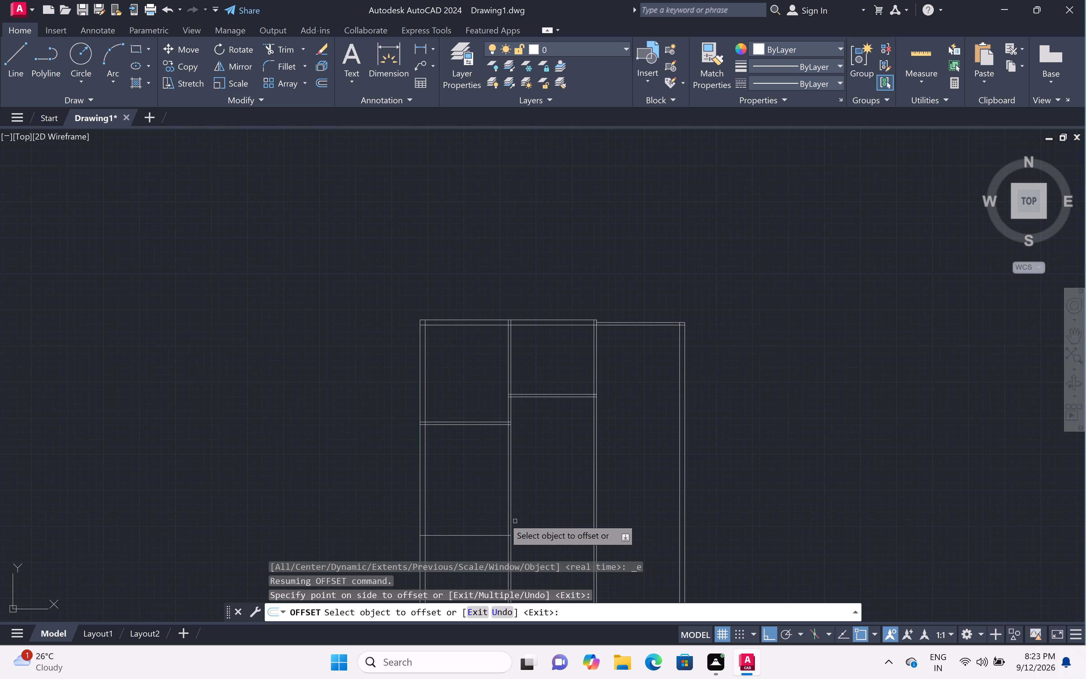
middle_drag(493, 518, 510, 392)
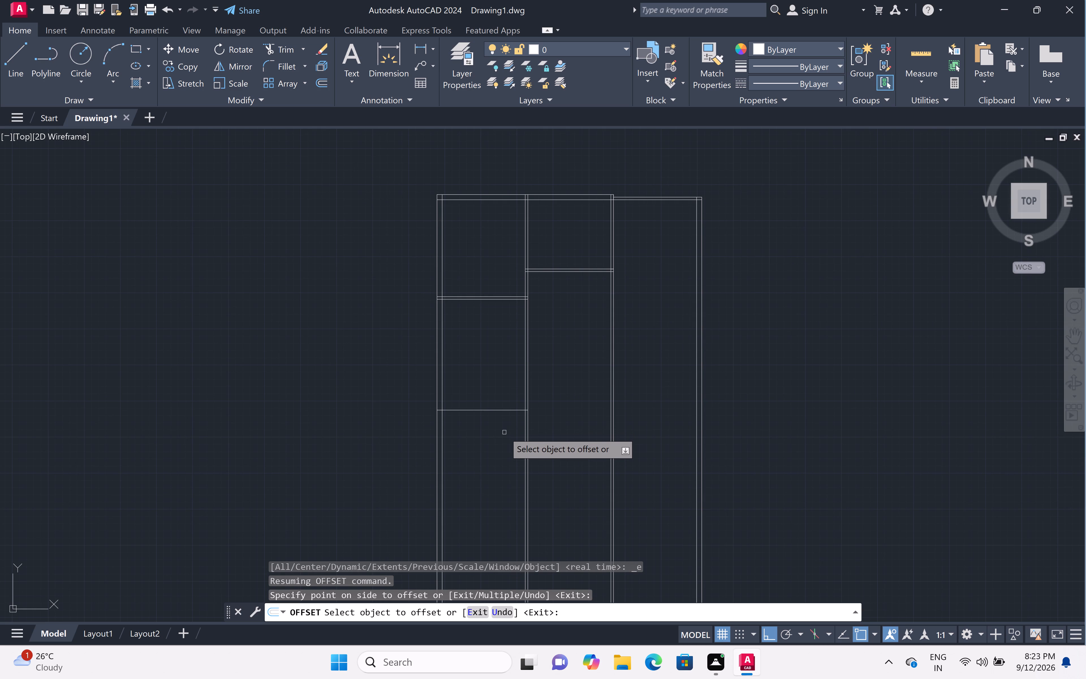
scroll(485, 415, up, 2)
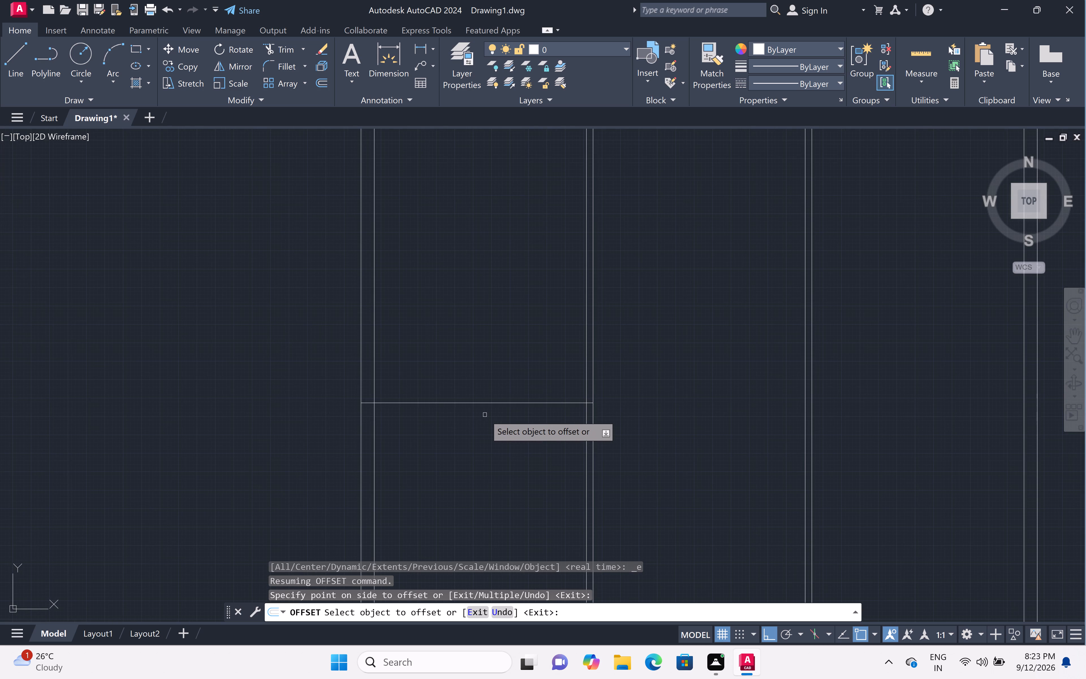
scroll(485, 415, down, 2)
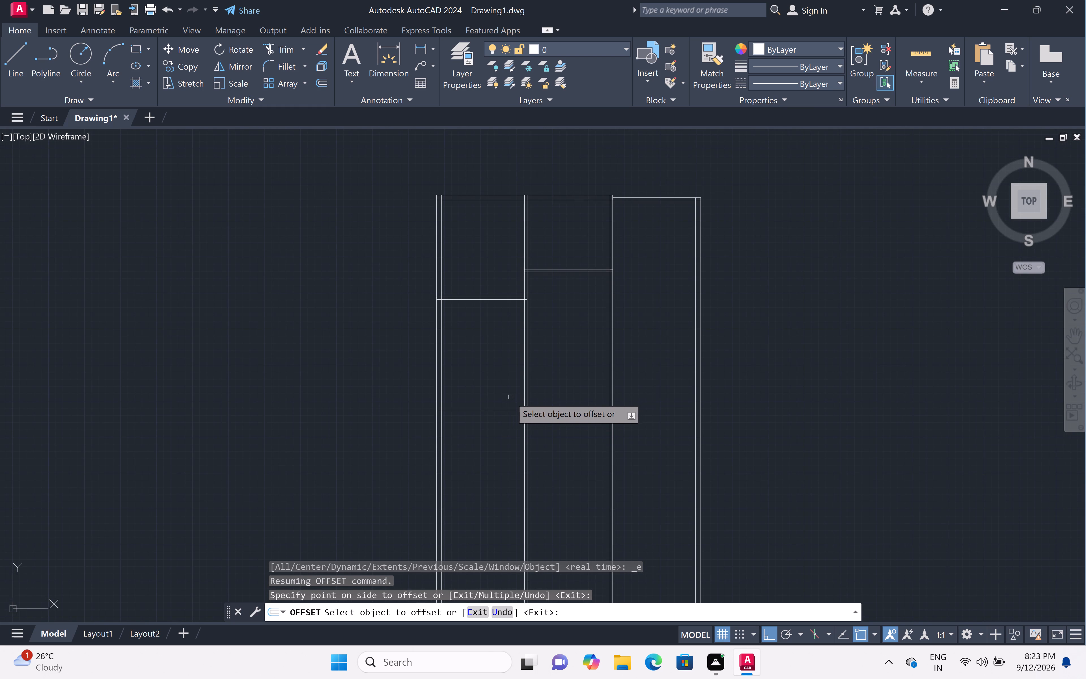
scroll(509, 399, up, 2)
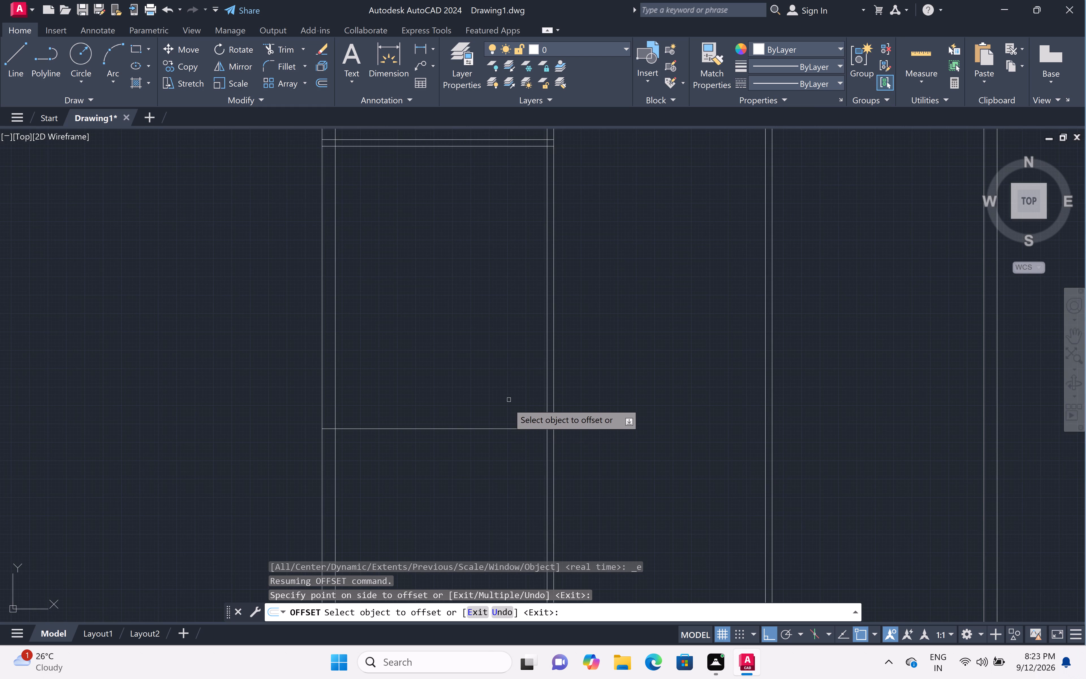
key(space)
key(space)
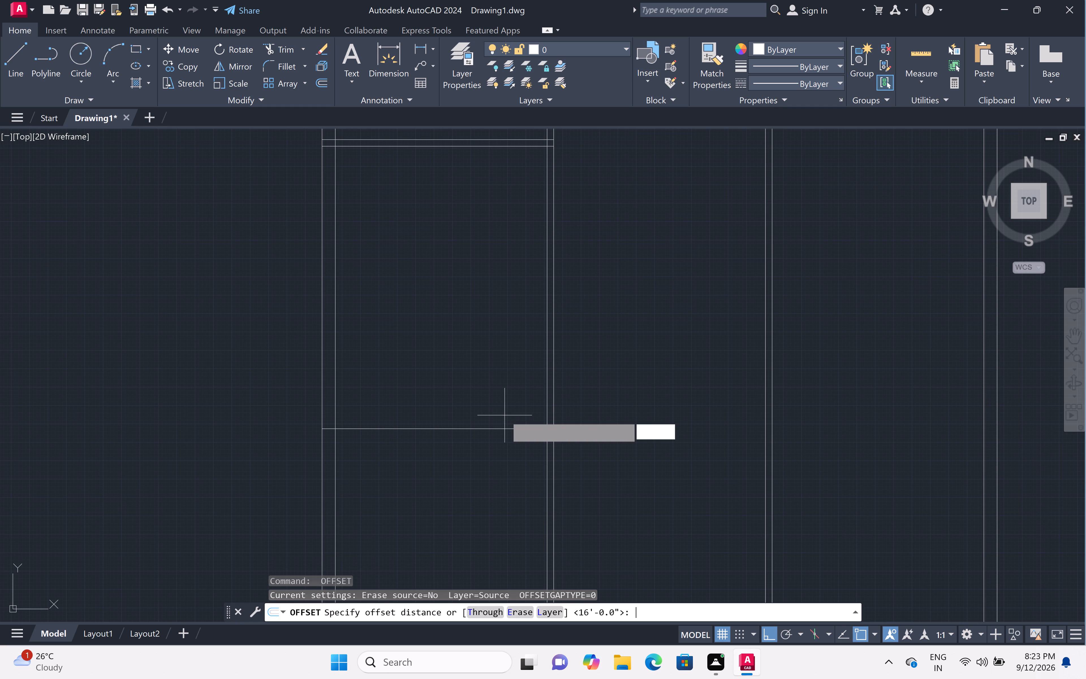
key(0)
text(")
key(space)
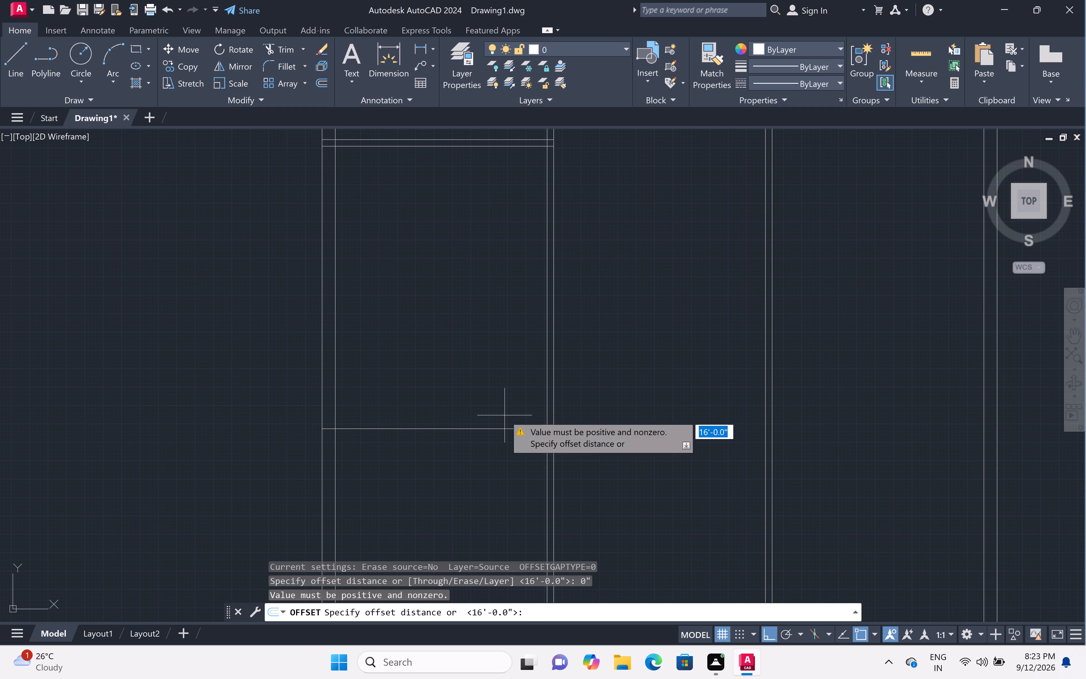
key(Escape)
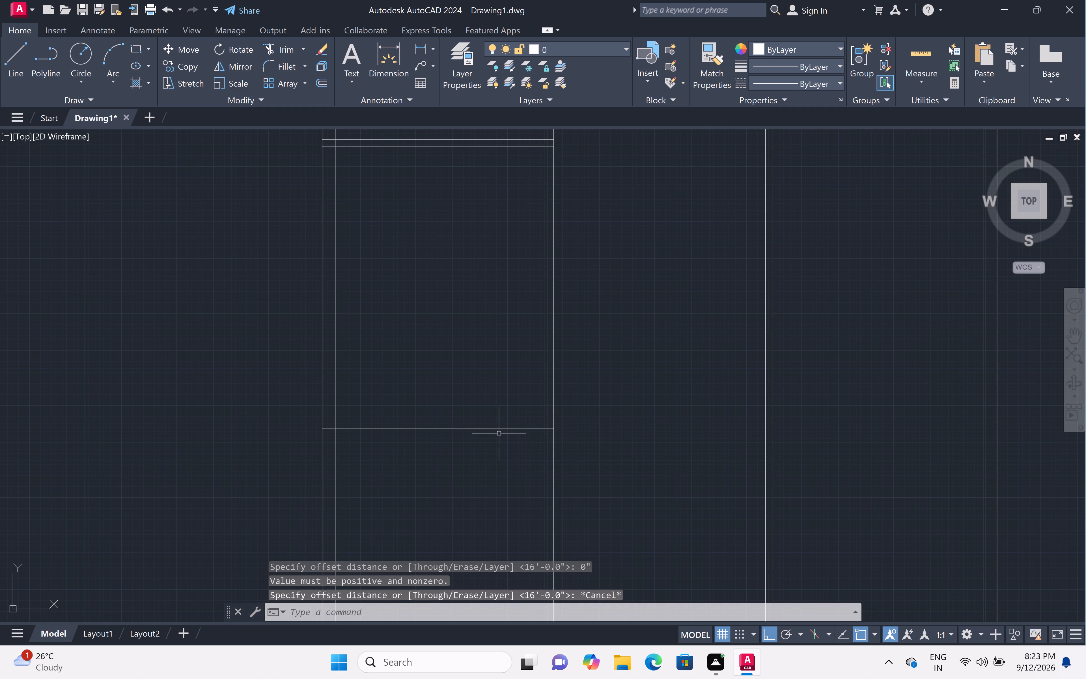
Offset the bottom line of the 16' room below the first room 9" downward to form its bottom wall.
key(o)
text(ff)
key(space)
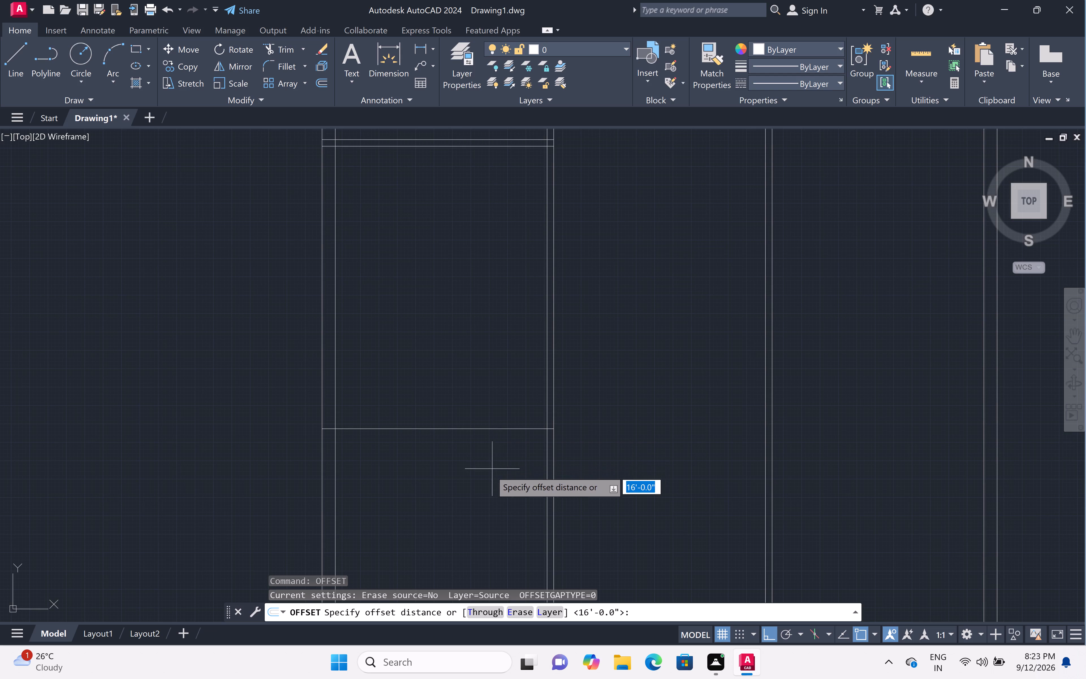
key(9)
key(shift+quotedbl)
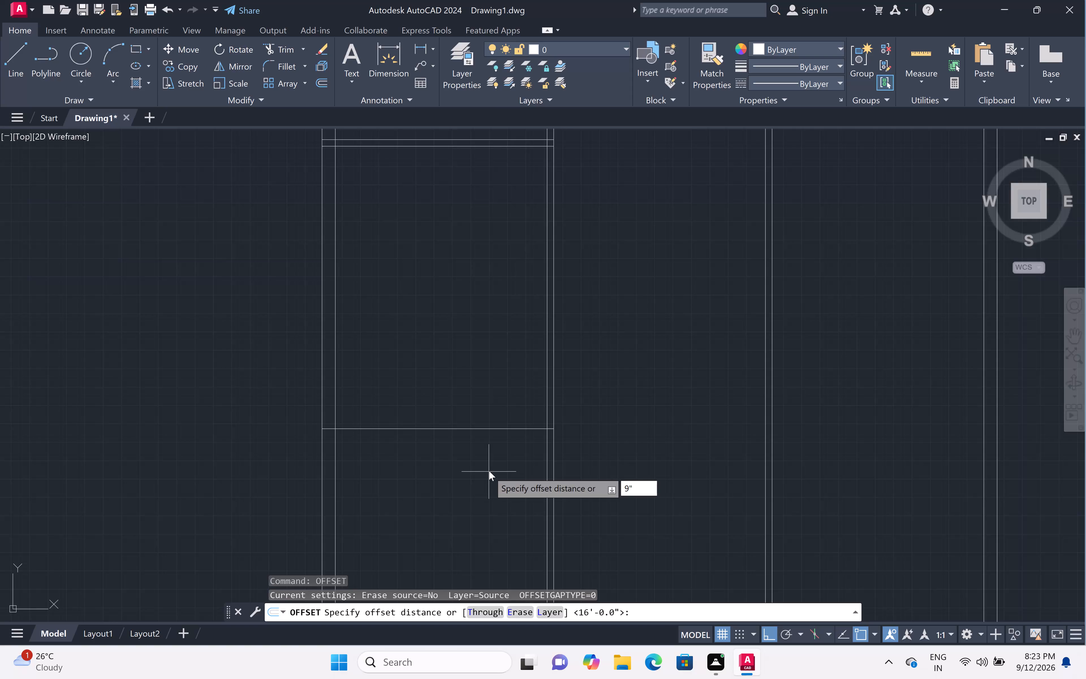
key(space)
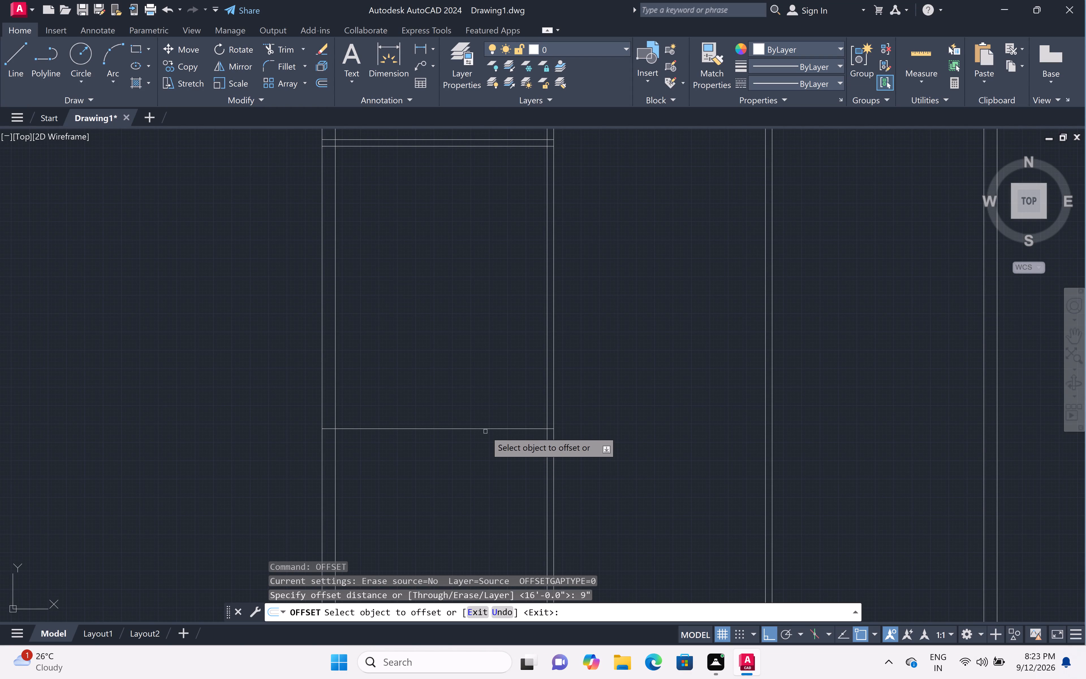
click(485, 429)
click(482, 476)
scroll(482, 459, down, 3)
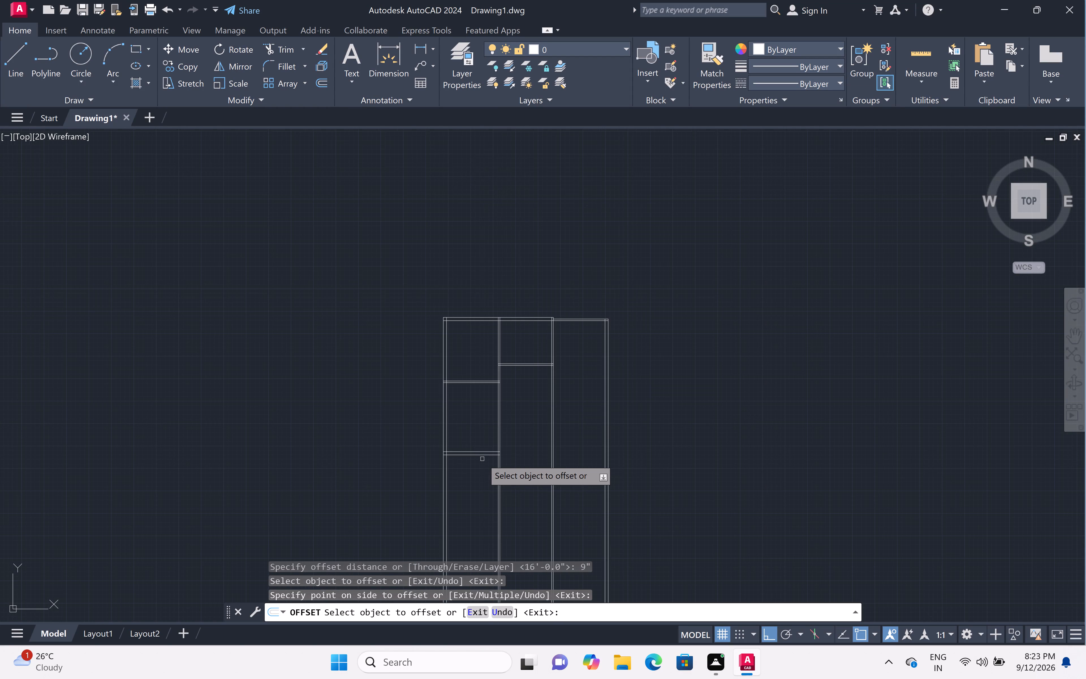
middle_drag(480, 469, 472, 424)
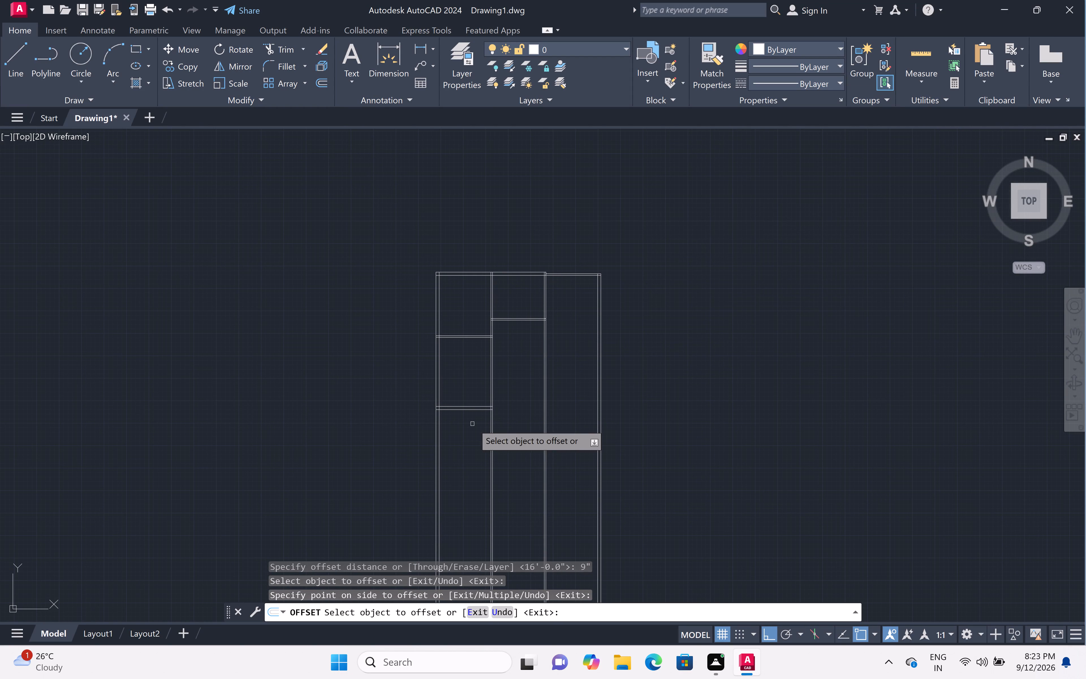
scroll(488, 429, up, 2)
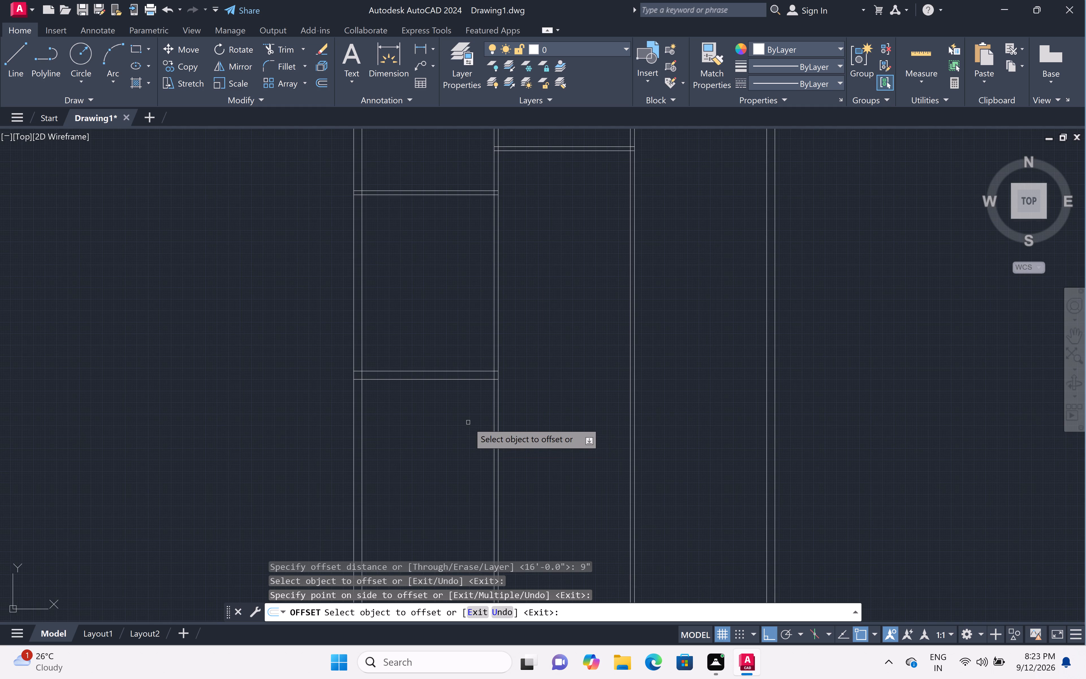
key(Escape)
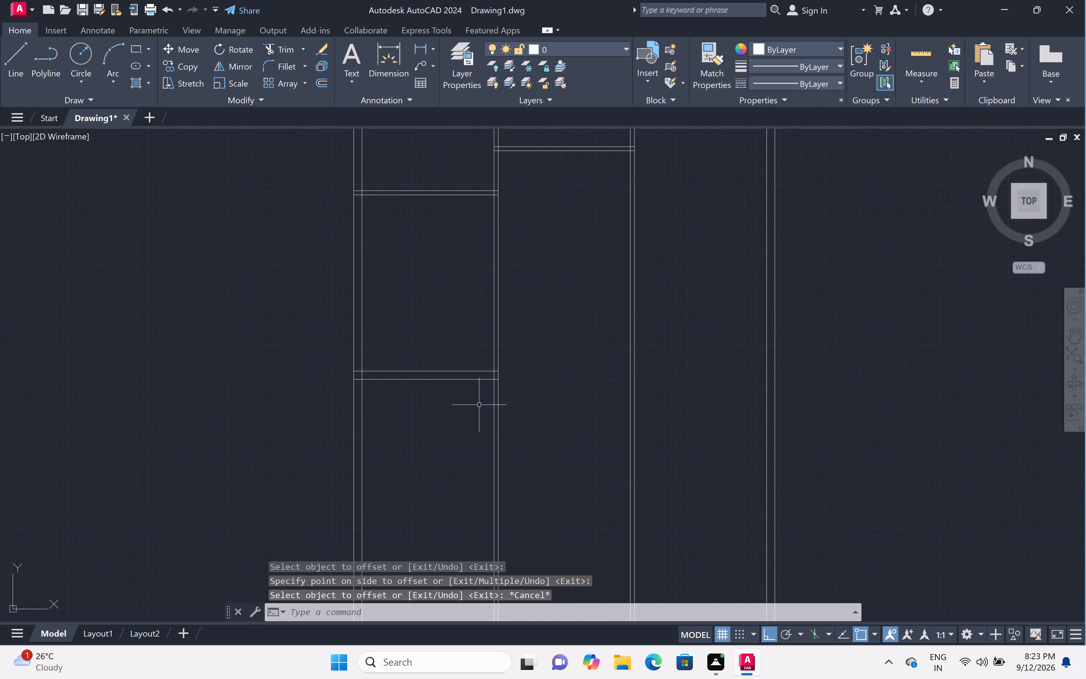
Offset the near face line of the partition between the first and second bays 6' into the first bay.
key(o)
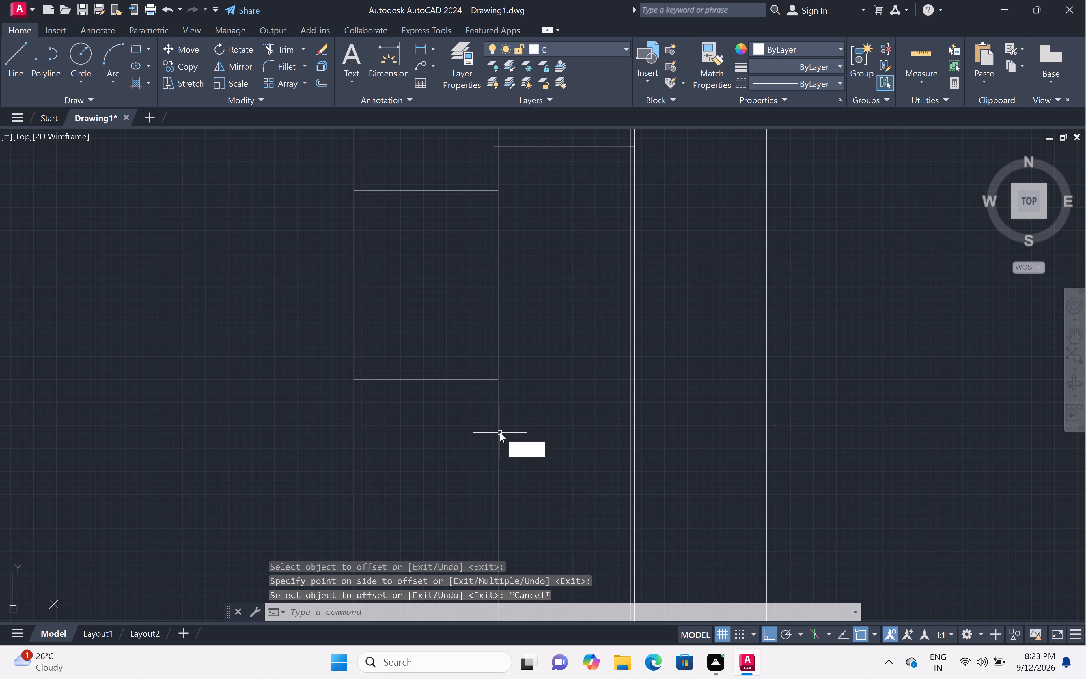
text(ff)
key(space)
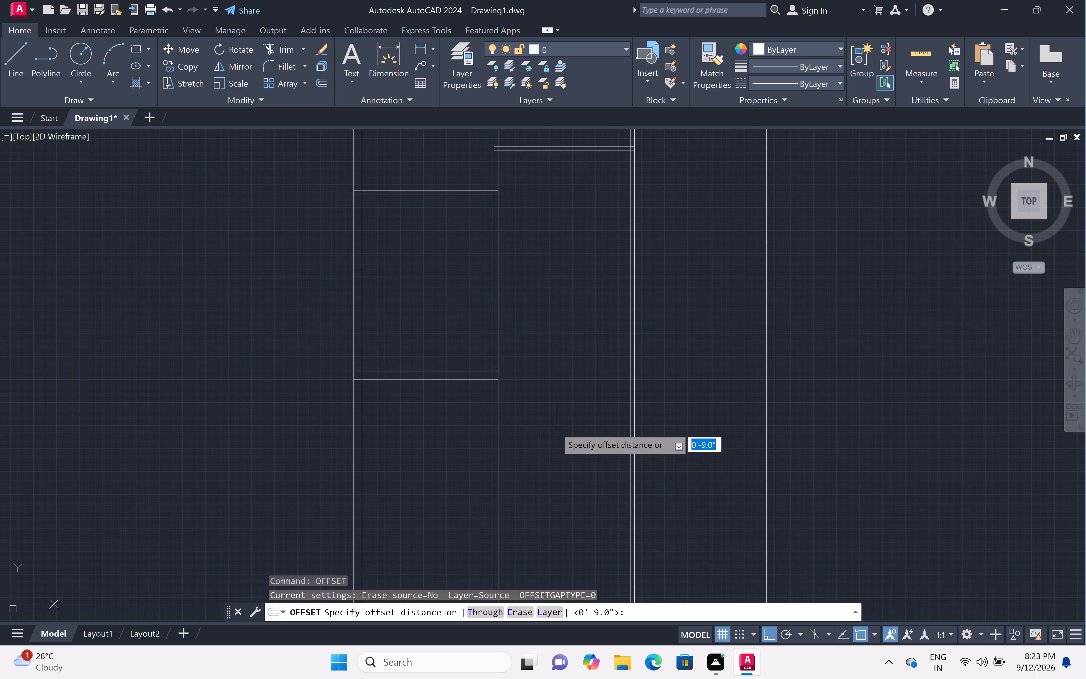
key(6)
key(apostrophe)
key(space)
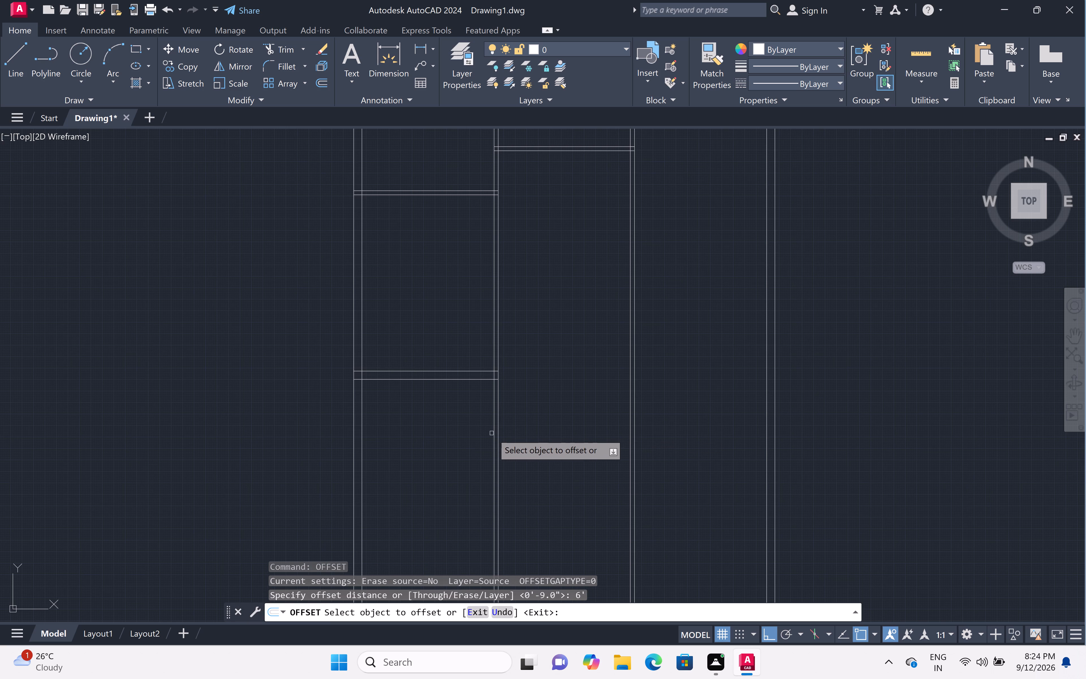
click(494, 434)
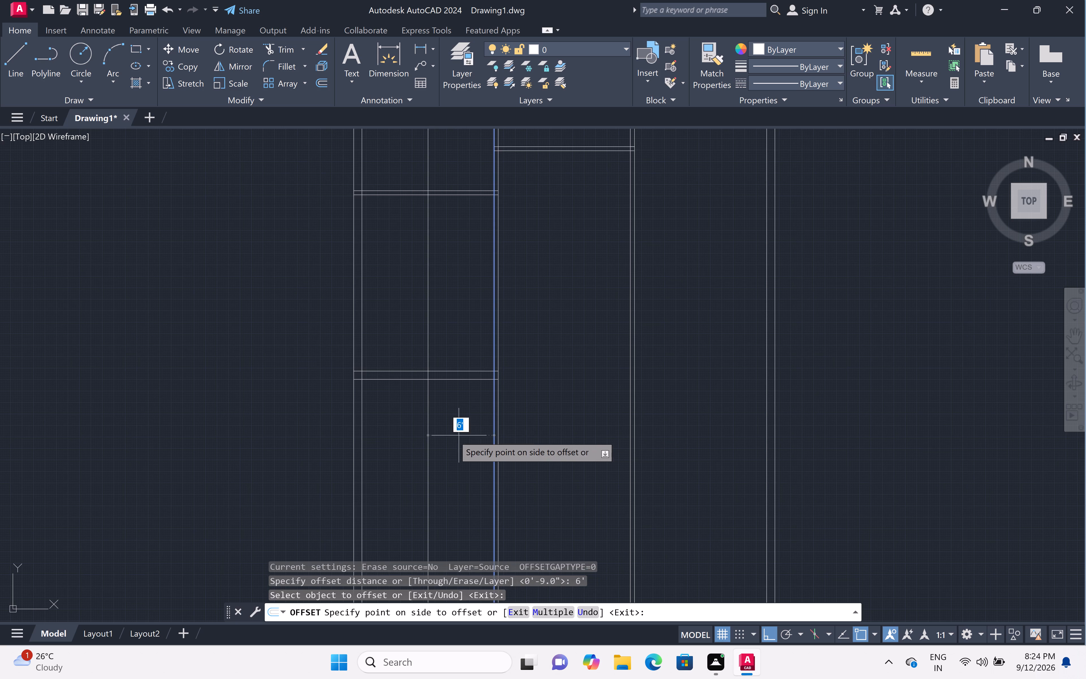
click(451, 436)
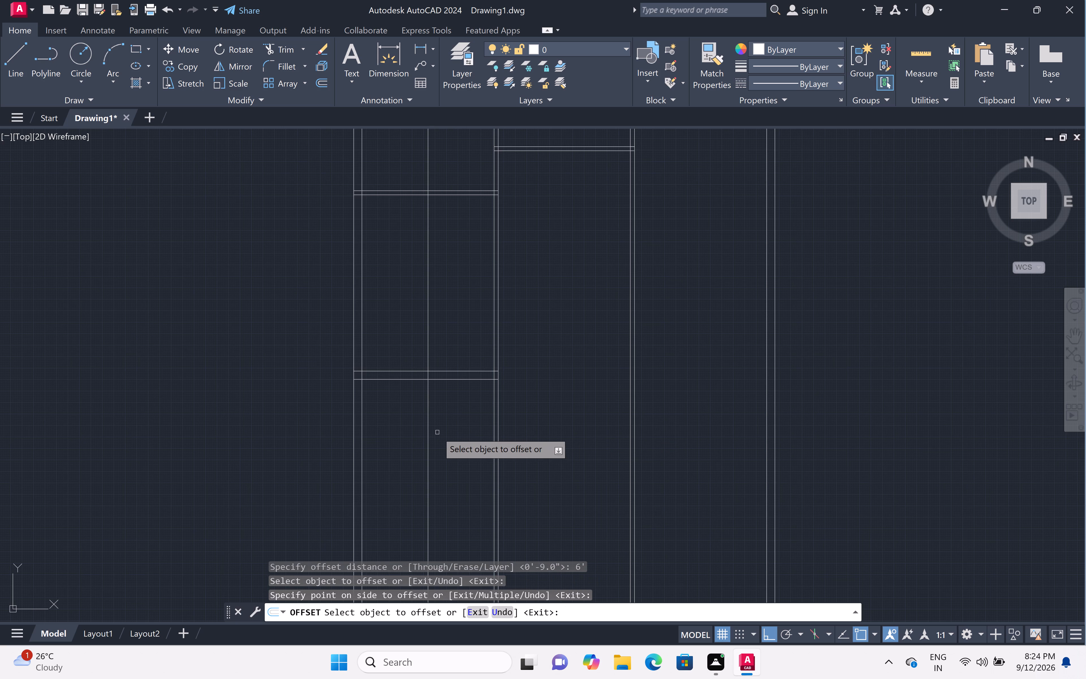
key(space)
Offset the new vertical line in the first bay 9" toward the outer wall to give that wall its thickness.
key(space)
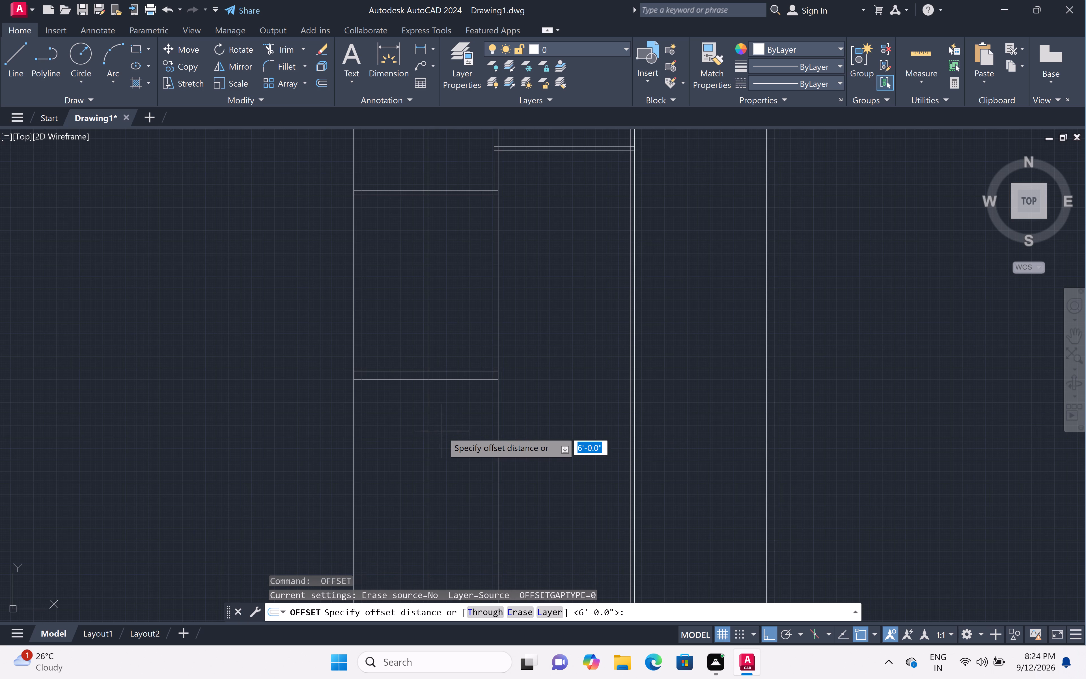
key(9)
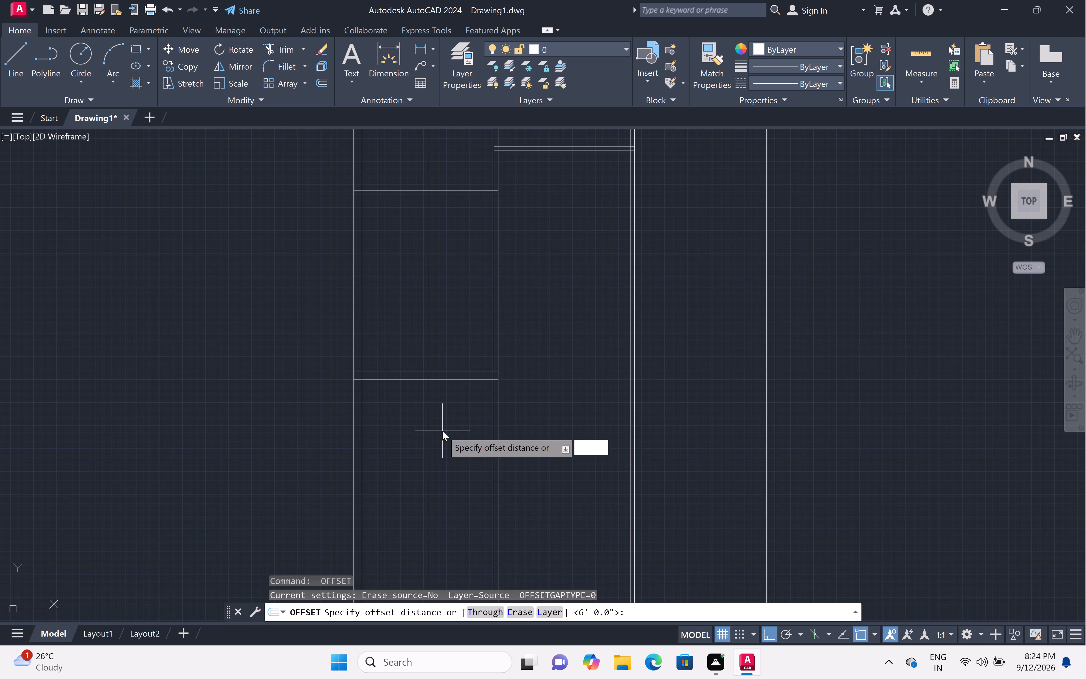
key(shift+quotedbl)
key(space)
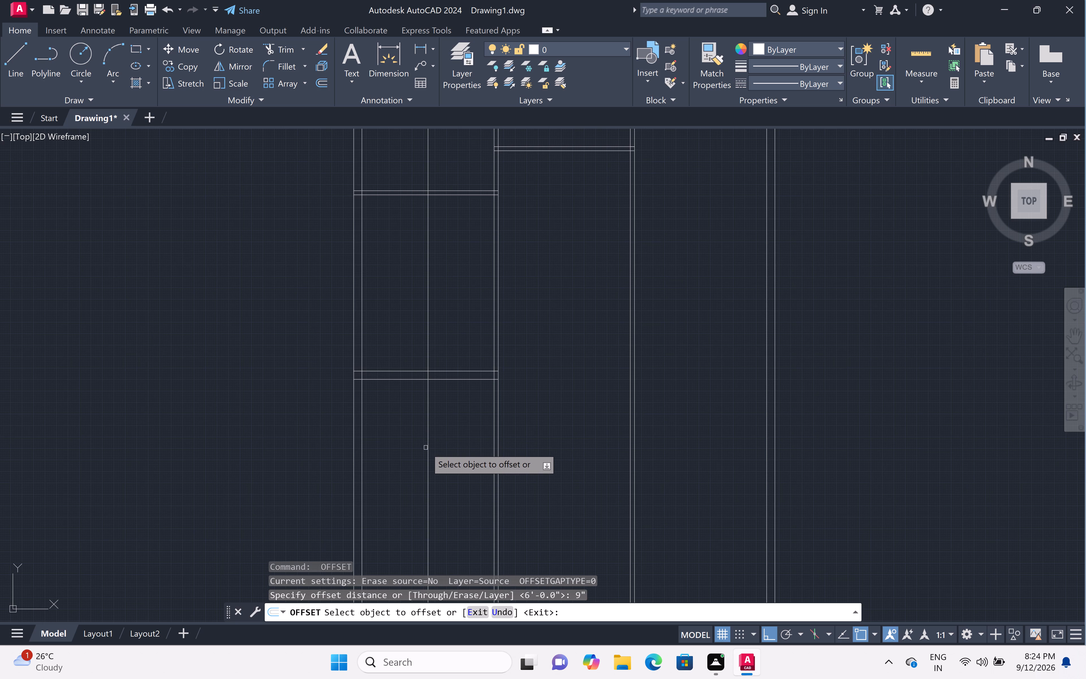
click(428, 449)
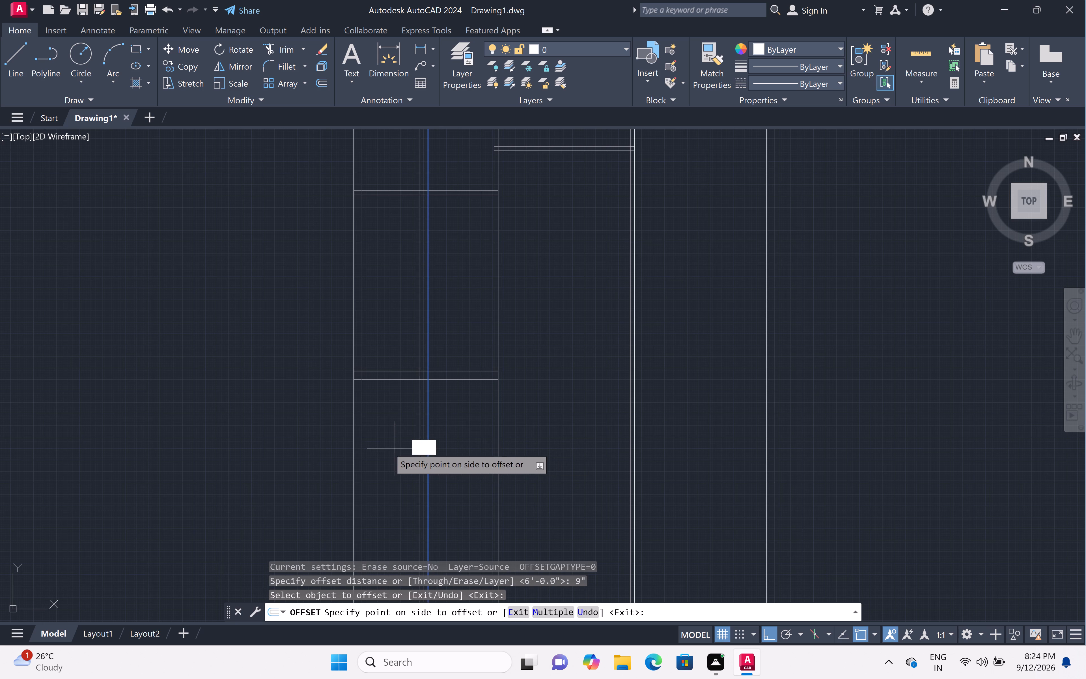
click(388, 448)
scroll(434, 345, up, 5)
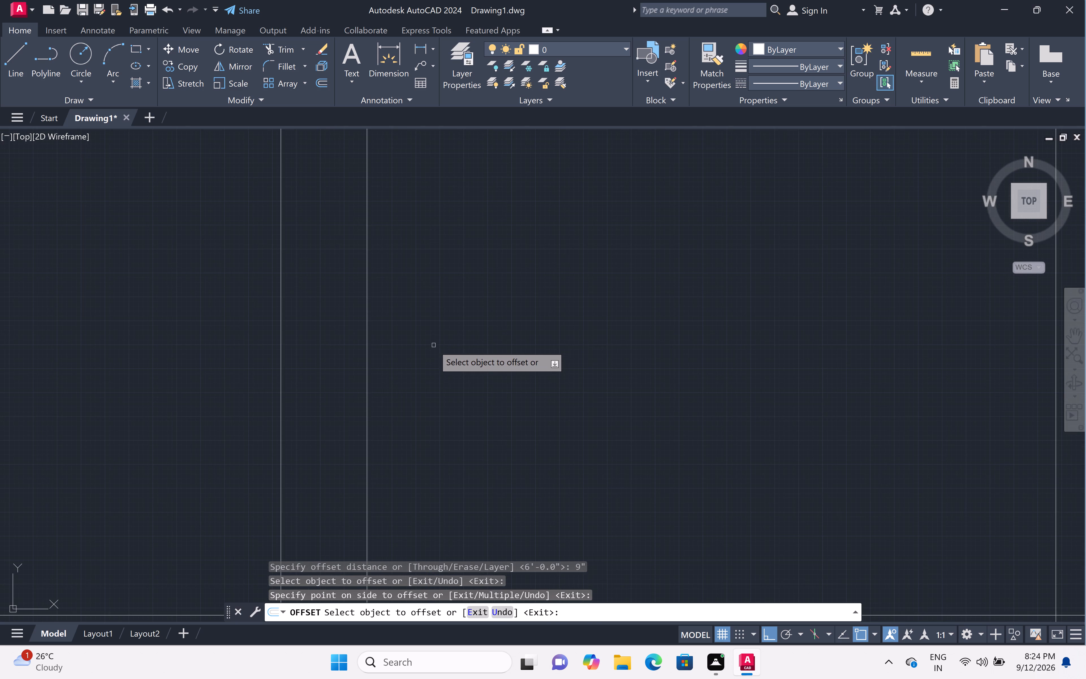
scroll(439, 349, down, 3)
key(Escape)
Trim away both new vertical wall lines where they extend above the 16' room's 9" bottom wall.
text(tr)
key(space)
click(439, 351)
click(384, 369)
scroll(430, 351, down, 3)
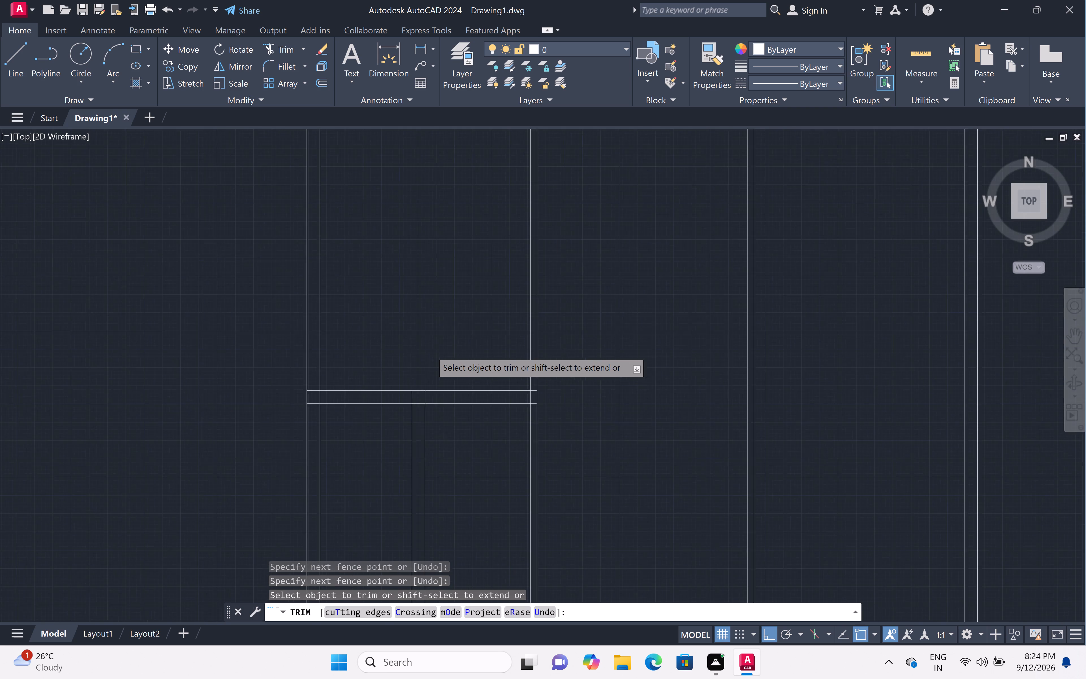
scroll(430, 351, down, 1)
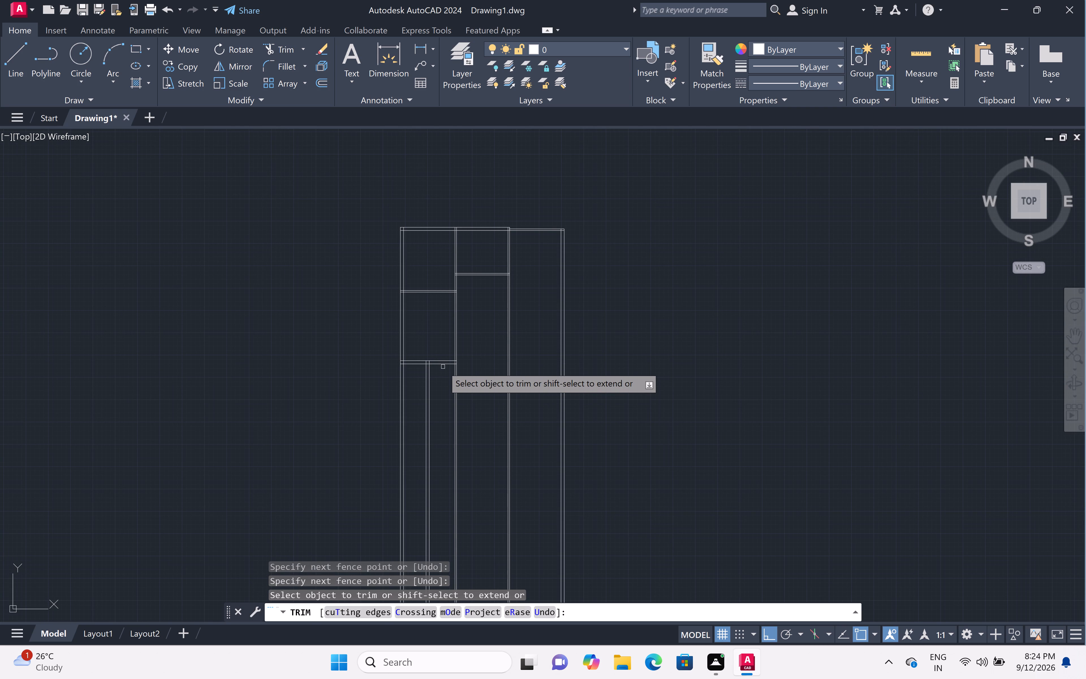
scroll(448, 354, up, 3)
key(Escape)
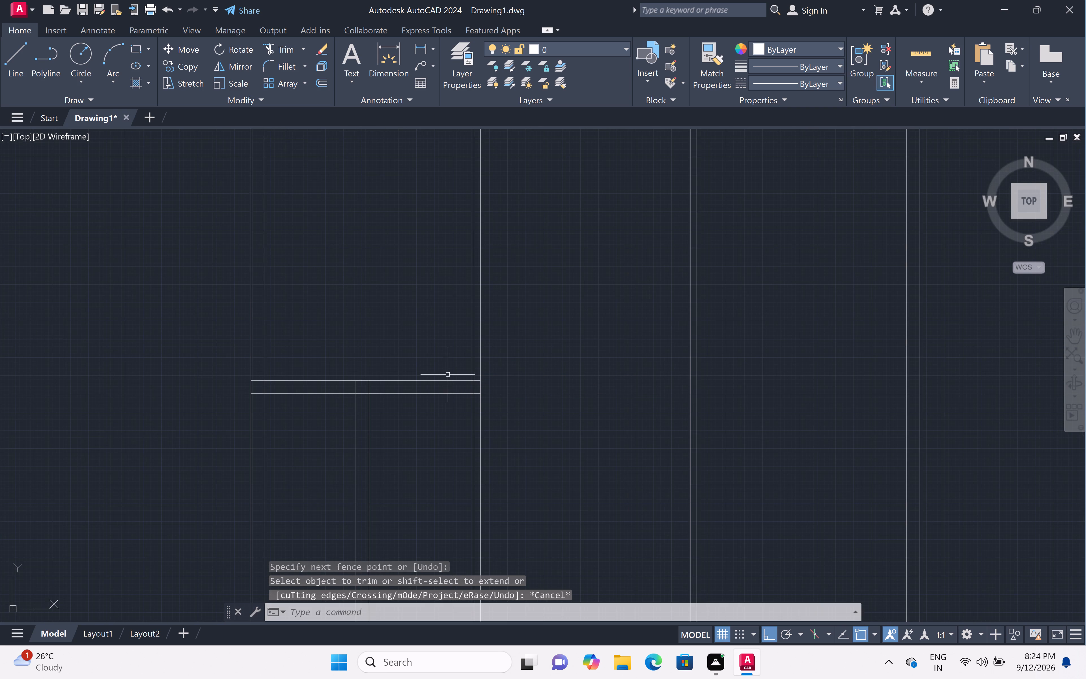
Draw a line from the new vertical wall's inner junction with the bottom wall, 4.5" up and then horizontally to the partition's near face.
text(l)
key(space)
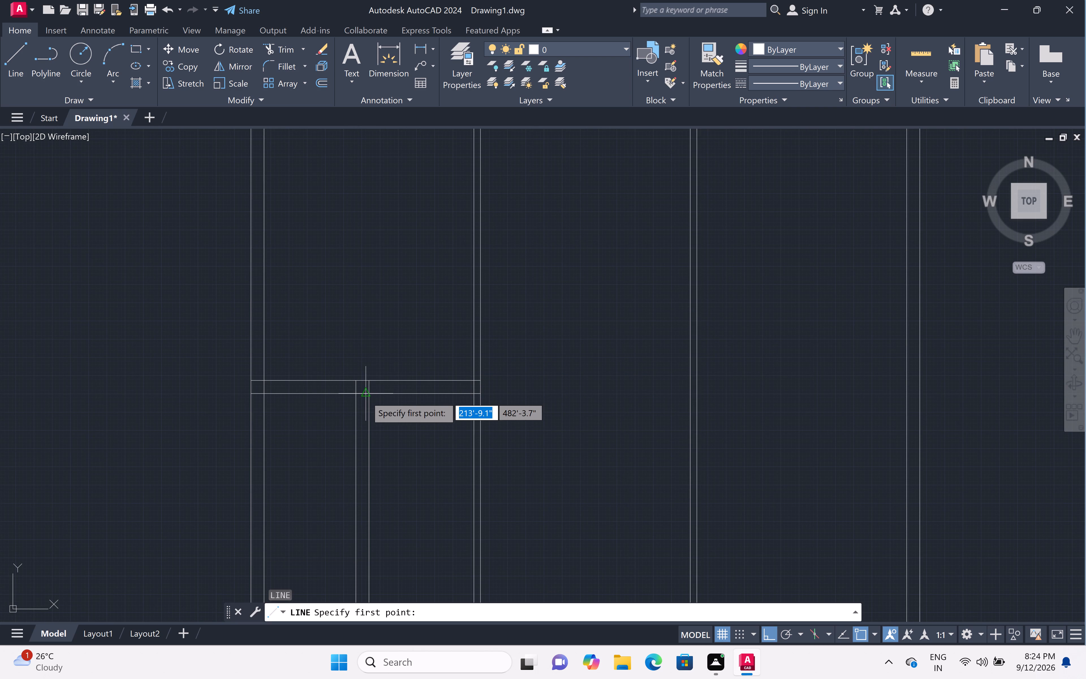
scroll(372, 398, up, 3)
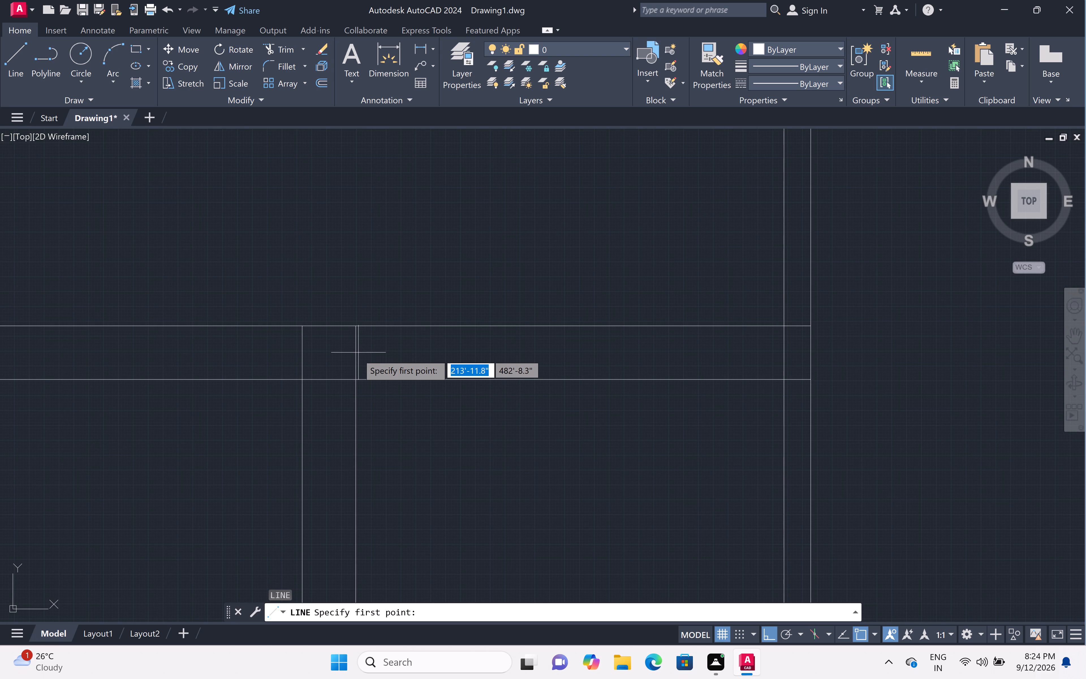
click(355, 381)
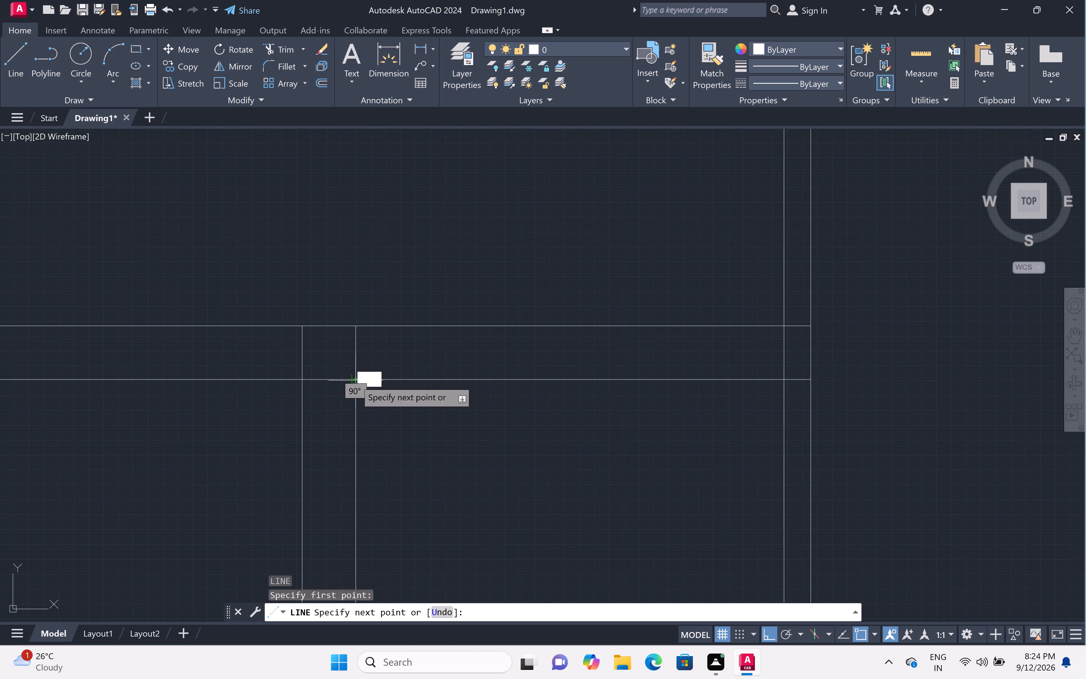
key(4)
text(.5)
key(shift+quotedbl)
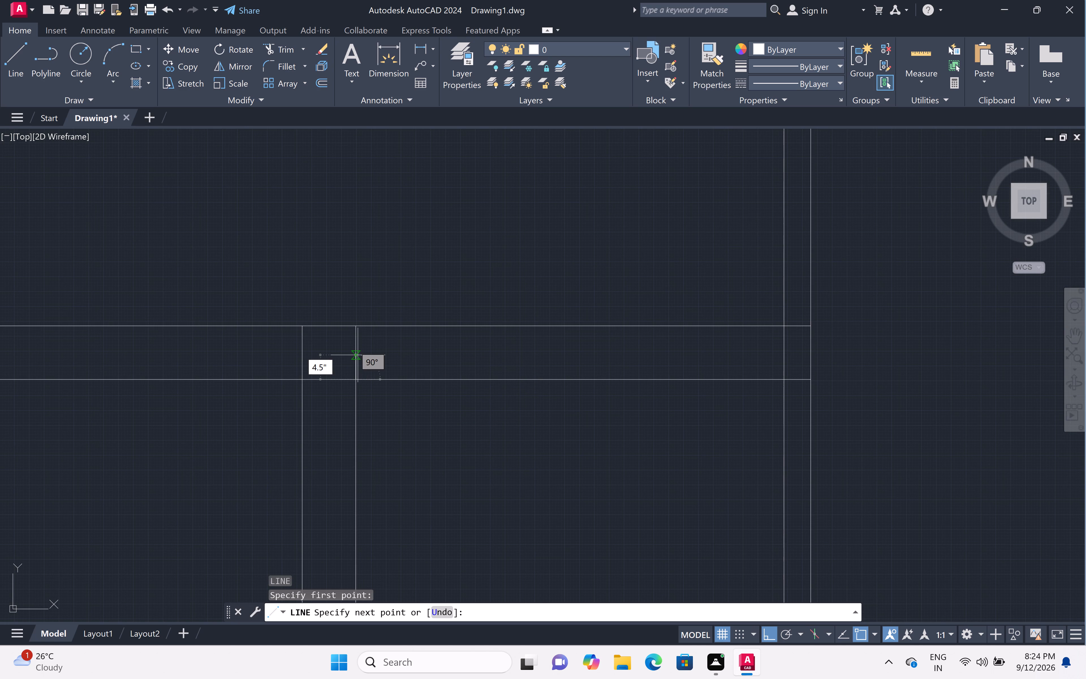
key(space)
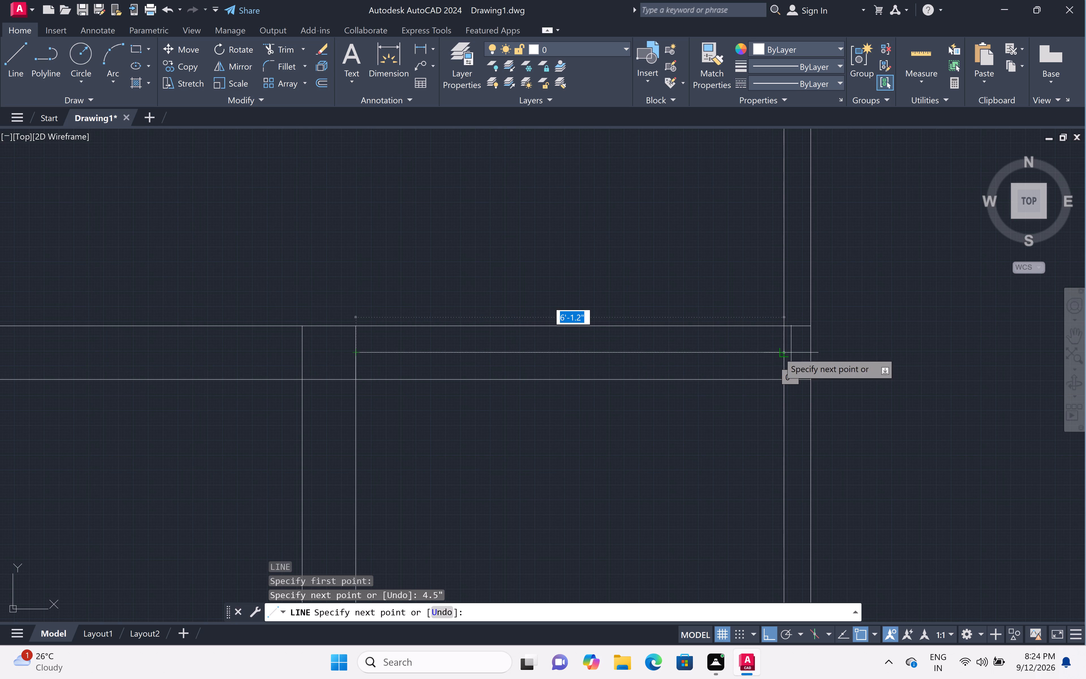
click(784, 351)
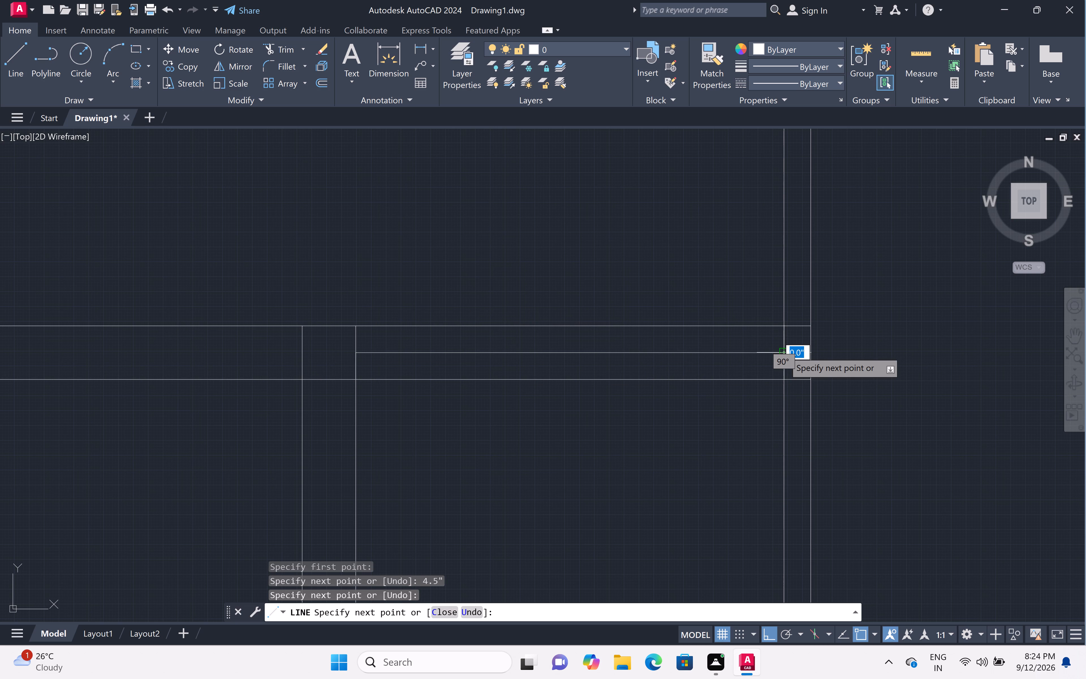
Trim away the lower face line of the 16' room's 9" bottom wall between the new vertical wall and the partition.
key(space)
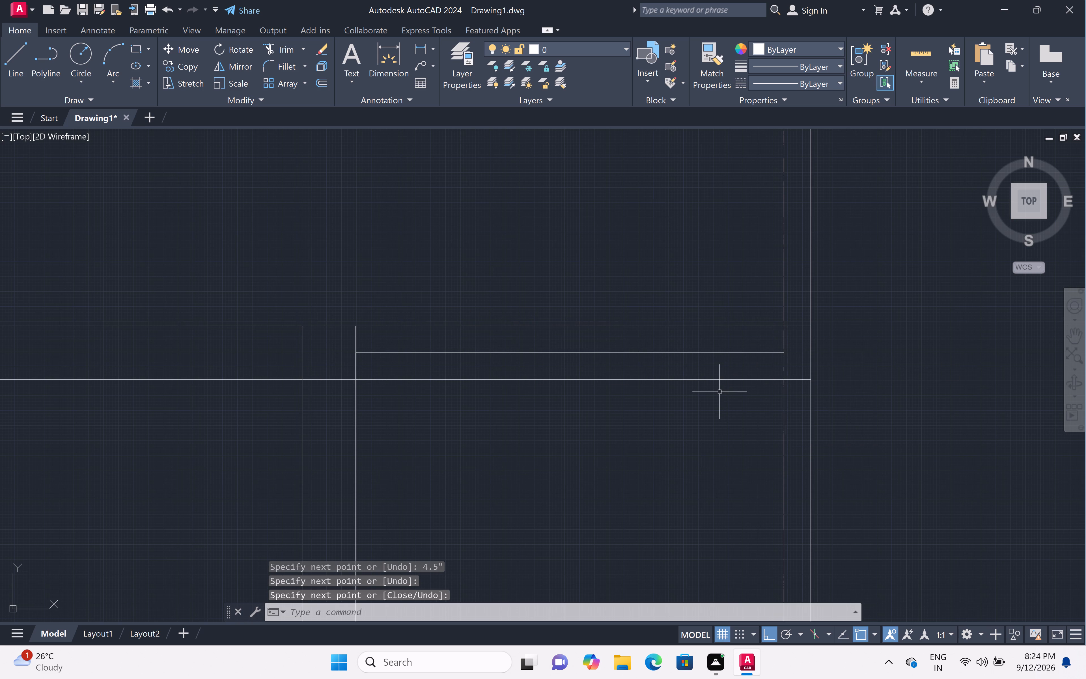
text(tr)
key(space)
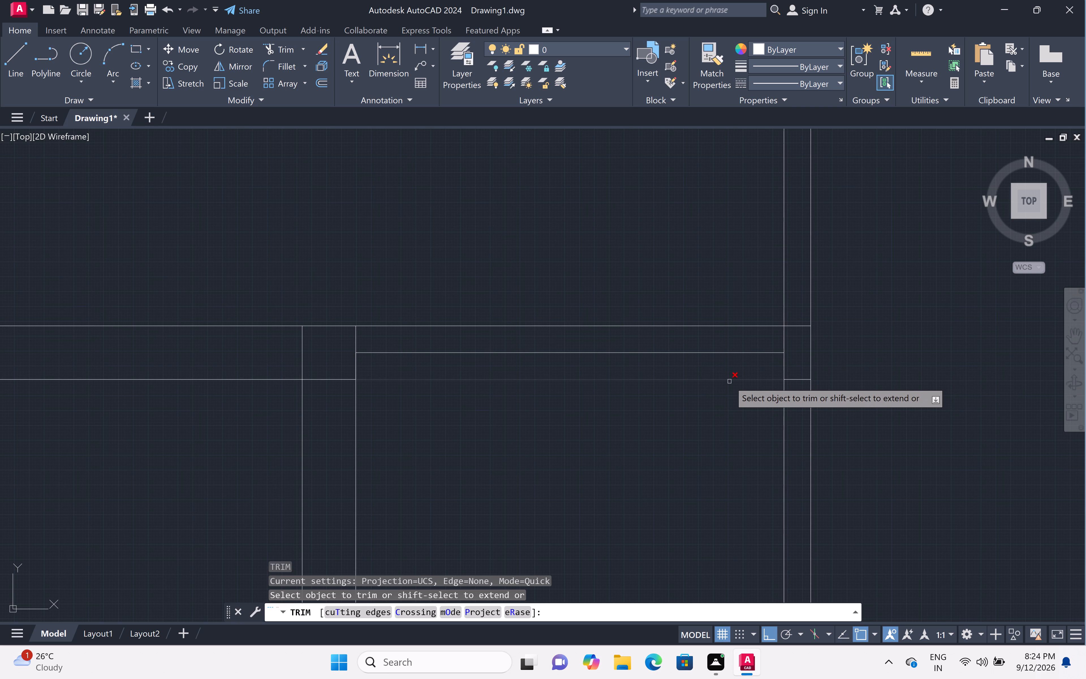
click(729, 381)
key(Escape)
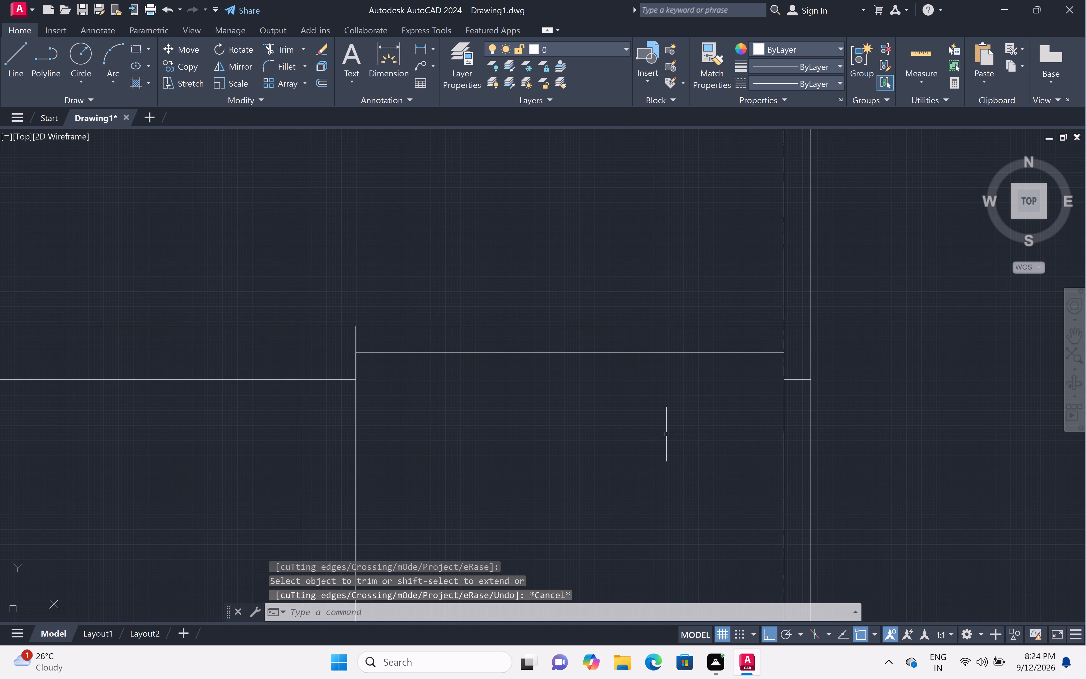
Extend the new horizontal line of the 4.5" wall segment across to the partition's far face.
text(ex)
key(space)
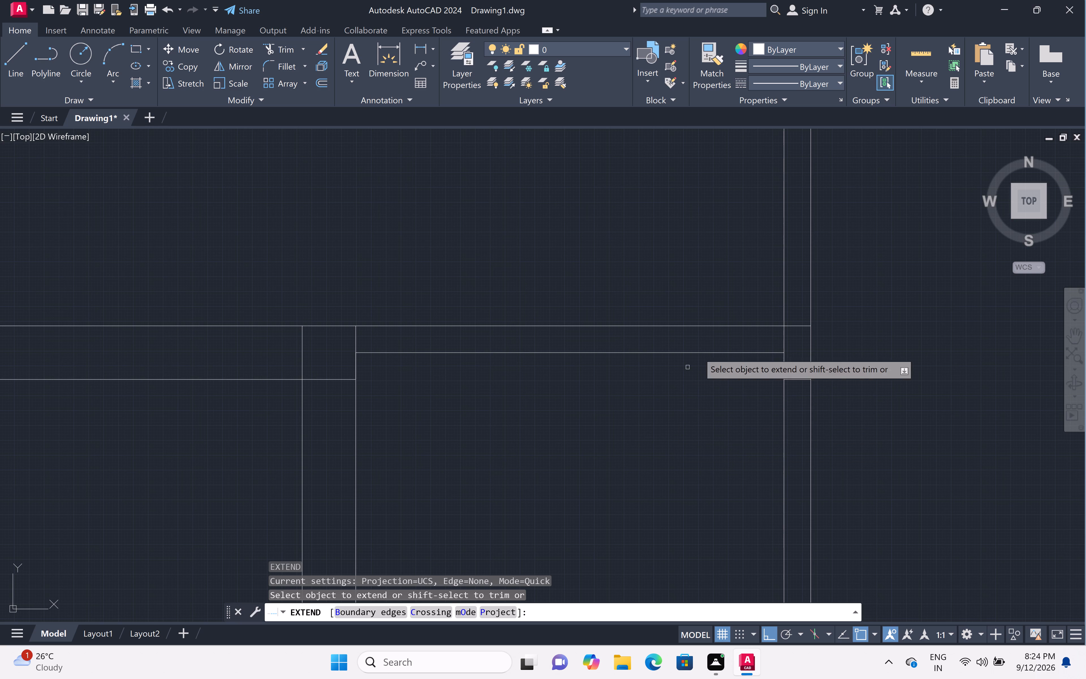
click(704, 343)
click(706, 359)
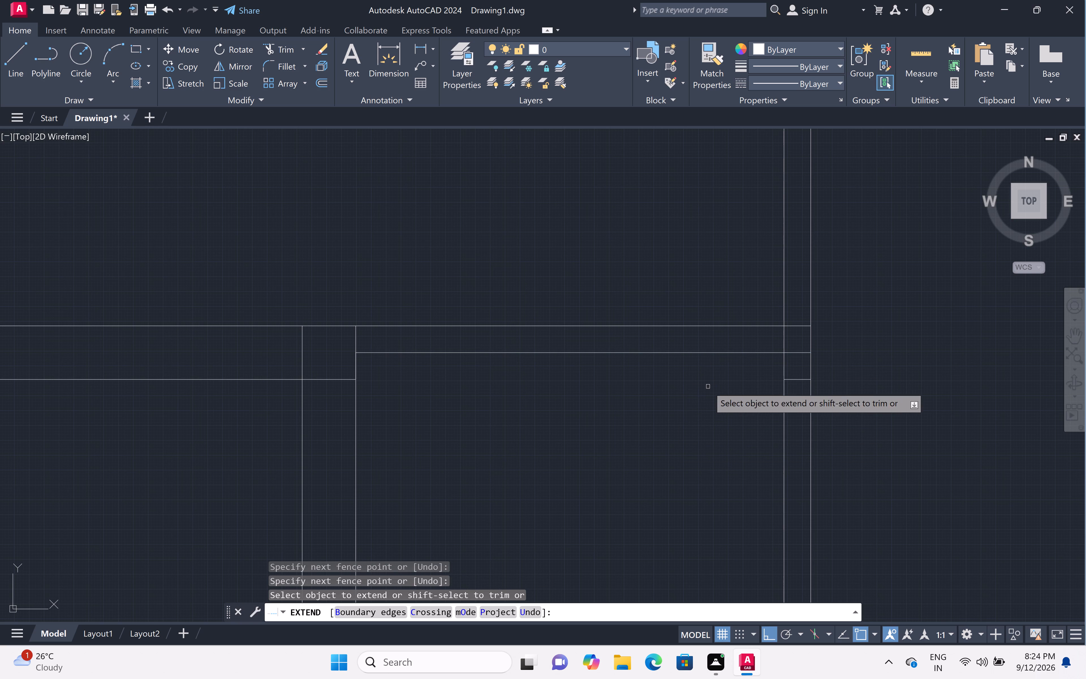
key(Escape)
Trim off the leftover stub of the 9" wall's lower face line inside the partition thickness.
scroll(708, 386, down, 5)
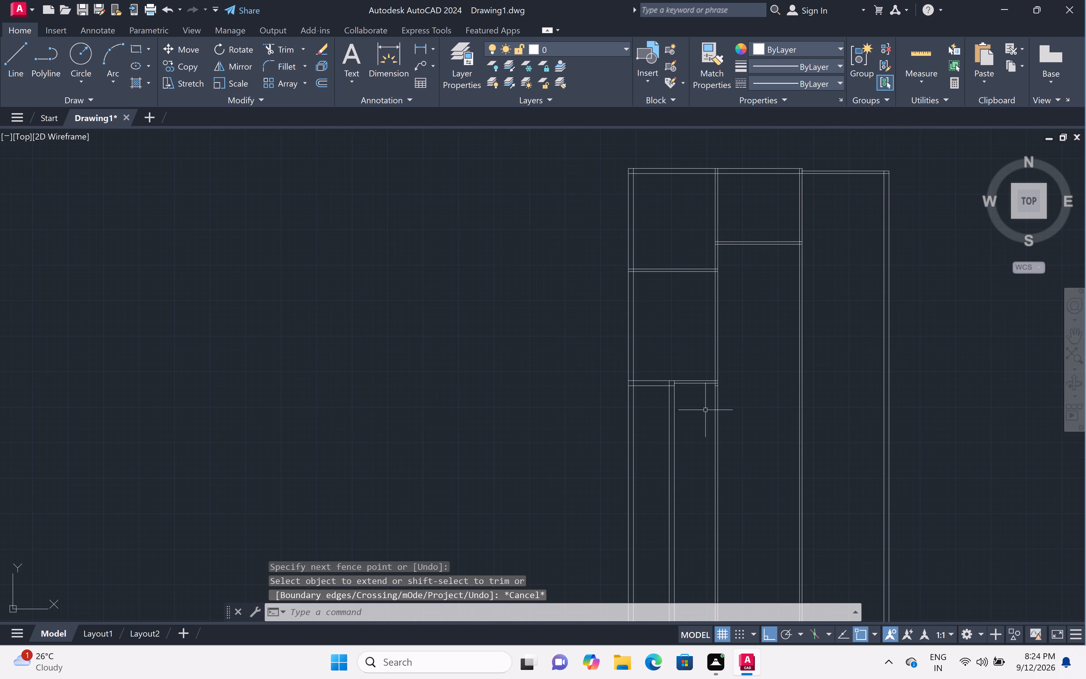
scroll(704, 388, up, 4)
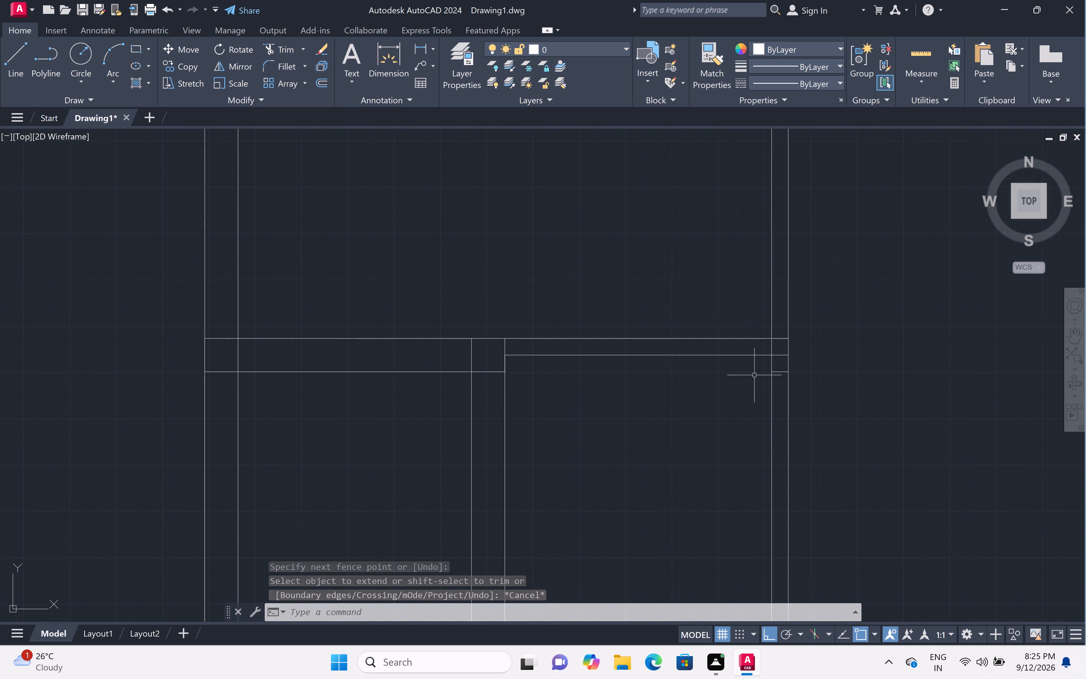
text(tr)
key(space)
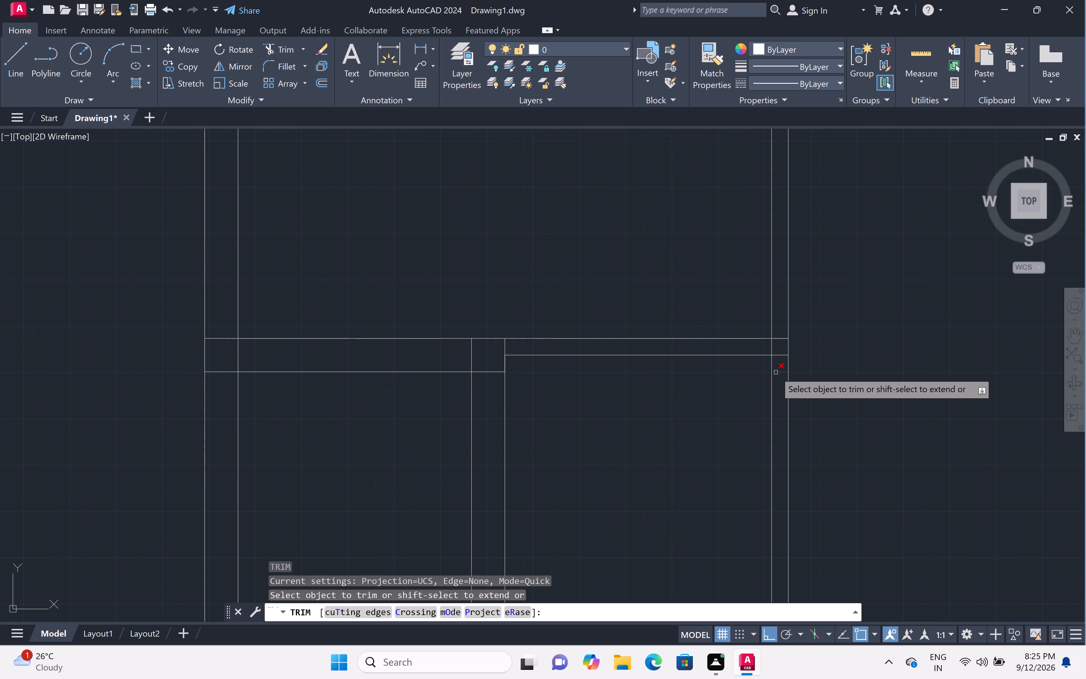
click(776, 372)
key(Escape)
Offset the lower face line of the 4.5" wall segment 8' downward into the 6'-wide space.
text(odd)
key(BackSpace)
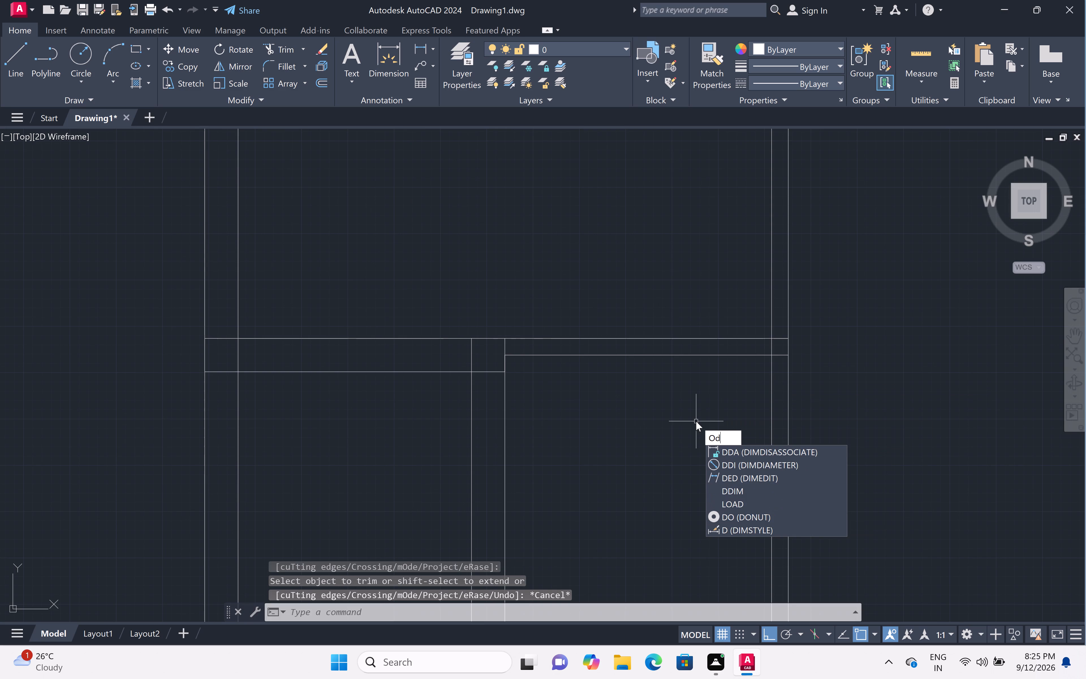
key(BackSpace)
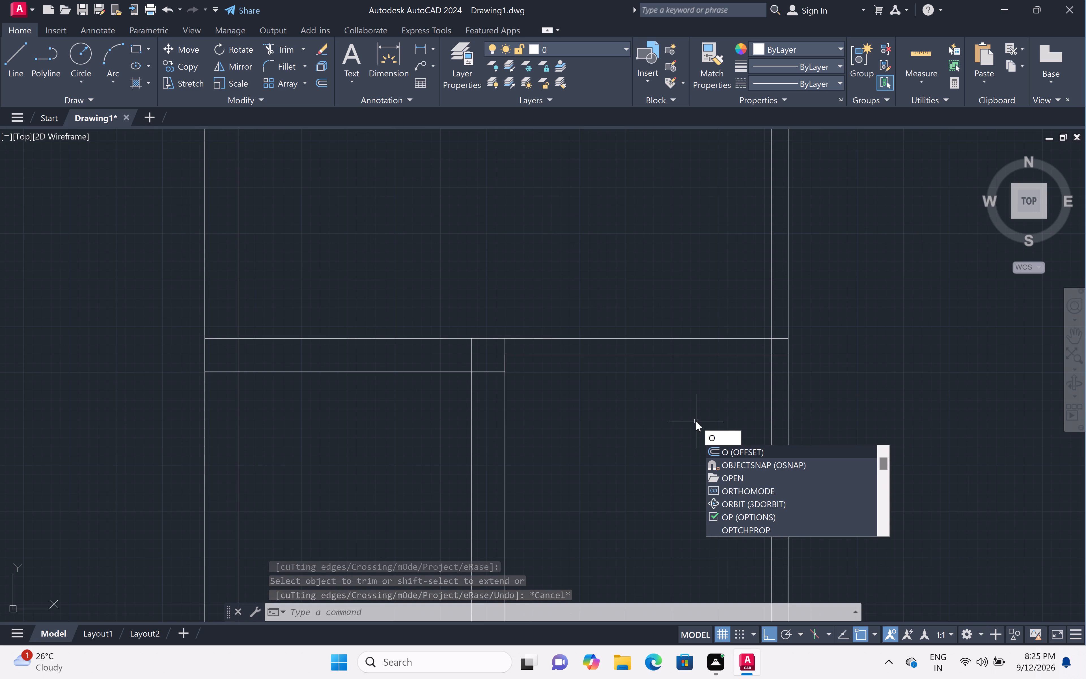
text(ff)
key(space)
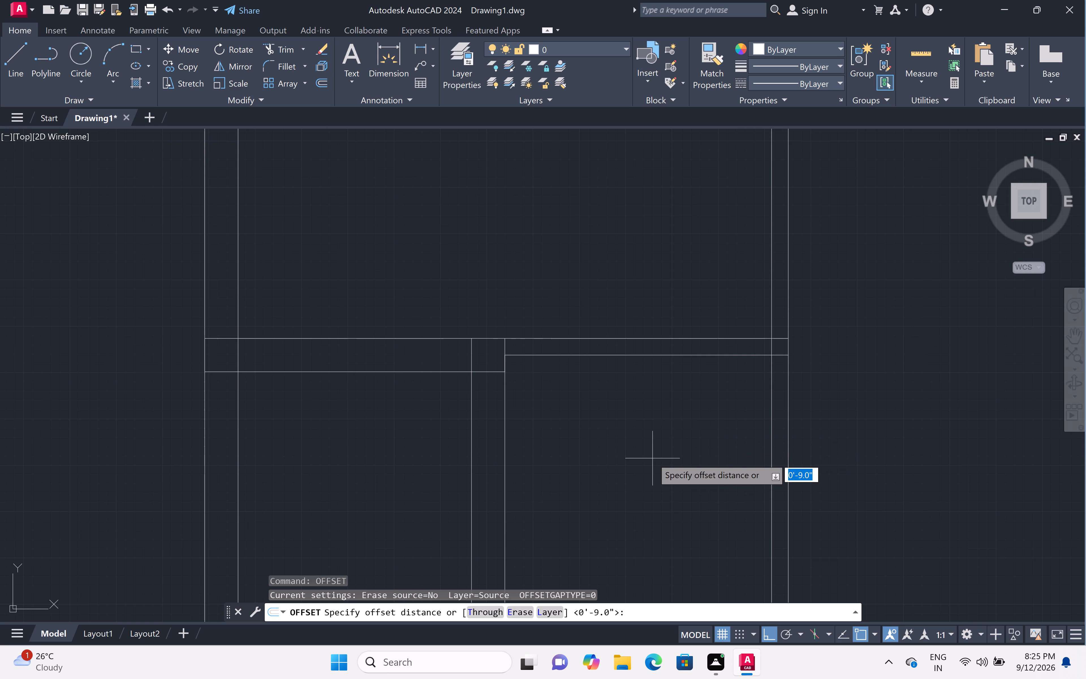
text(8')
key(space)
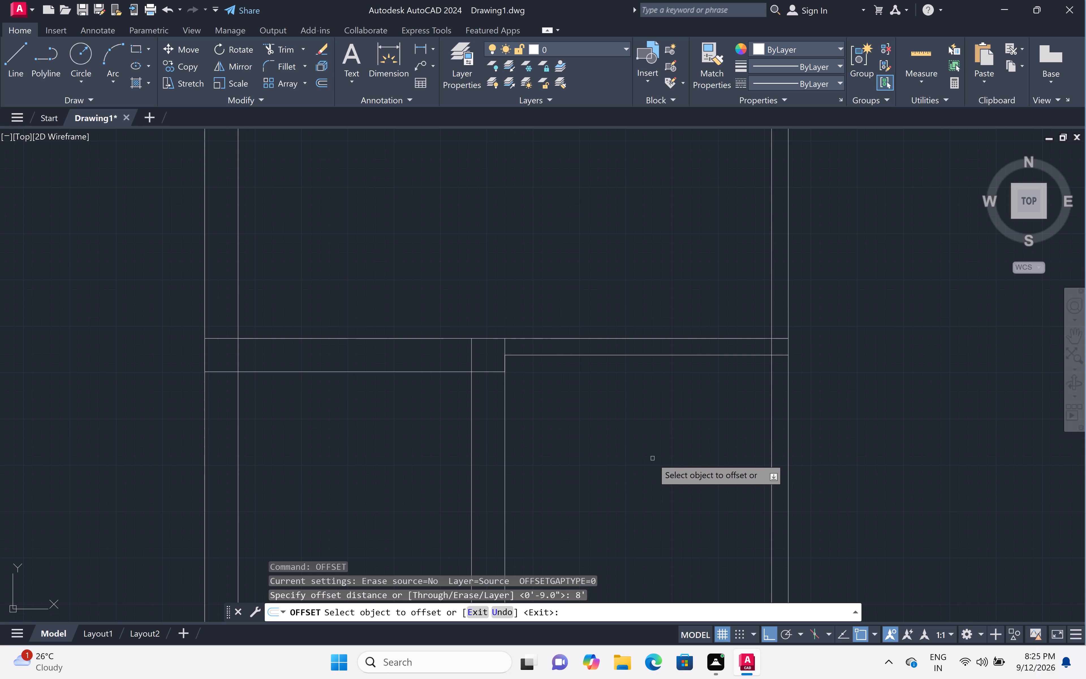
click(665, 355)
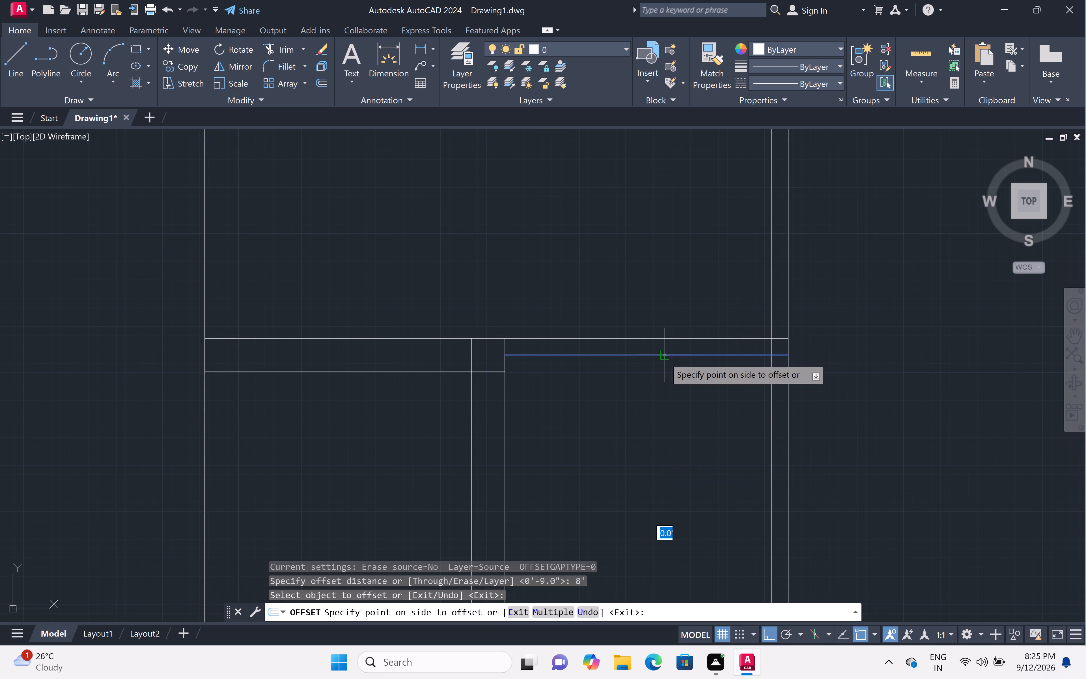
scroll(663, 467, down, 2)
middle_drag(661, 491, 660, 481)
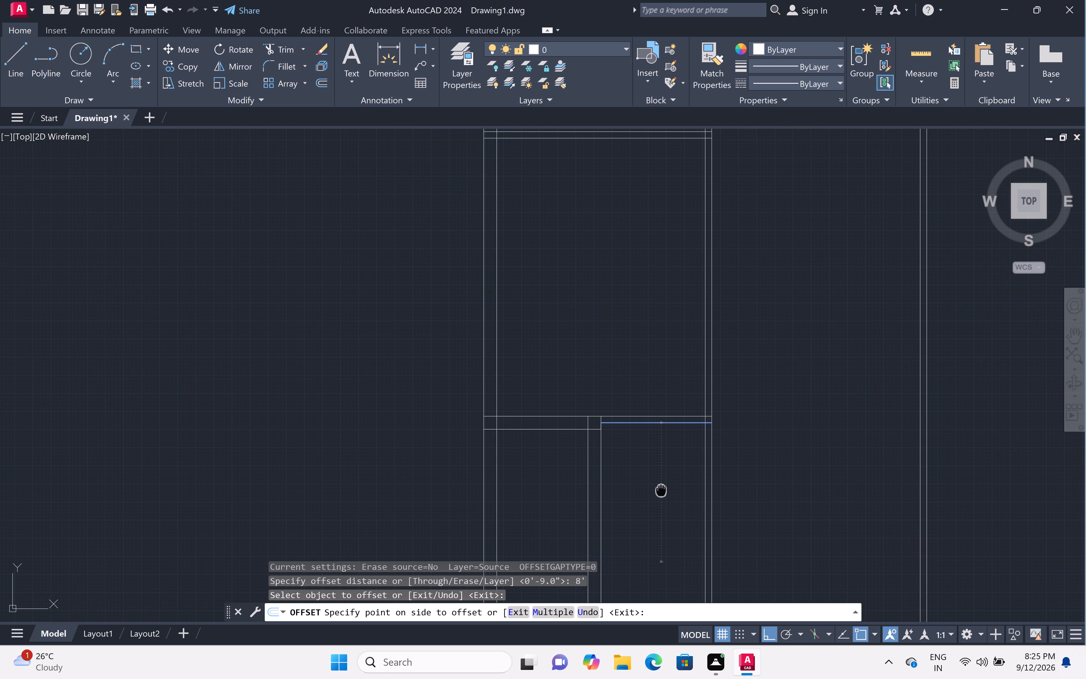
middle_drag(660, 481, 656, 376)
click(652, 478)
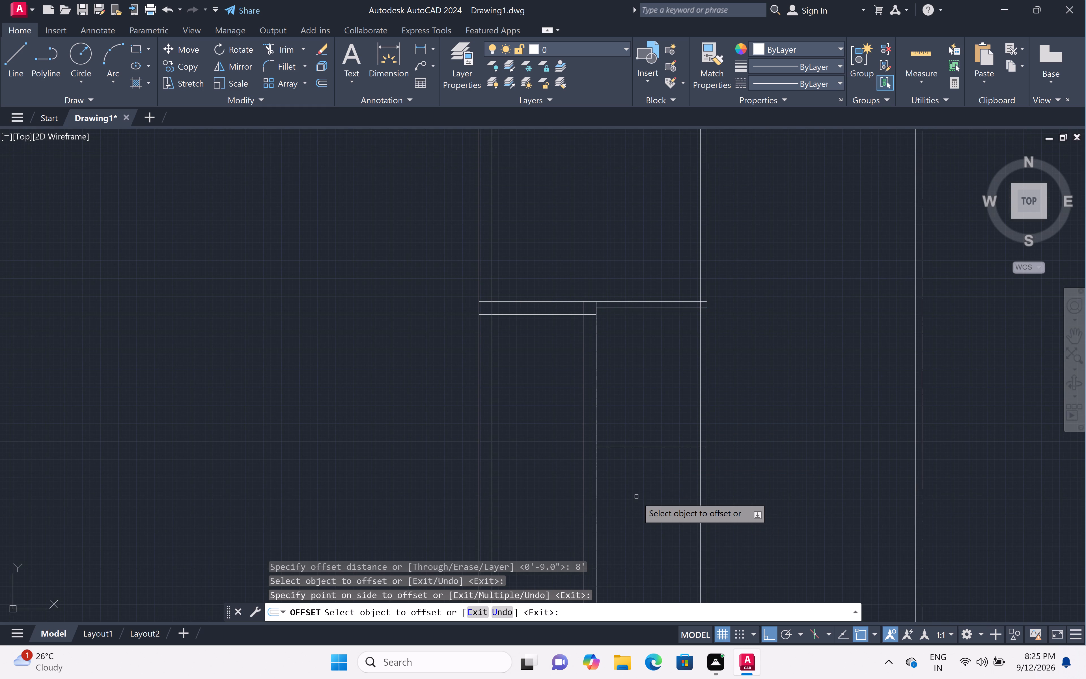
Offset the new horizontal line of the 6'-wide space 9" downward to form its bottom wall thickness.
key(space)
key(space)
text(9)
key(shift+quotedbl)
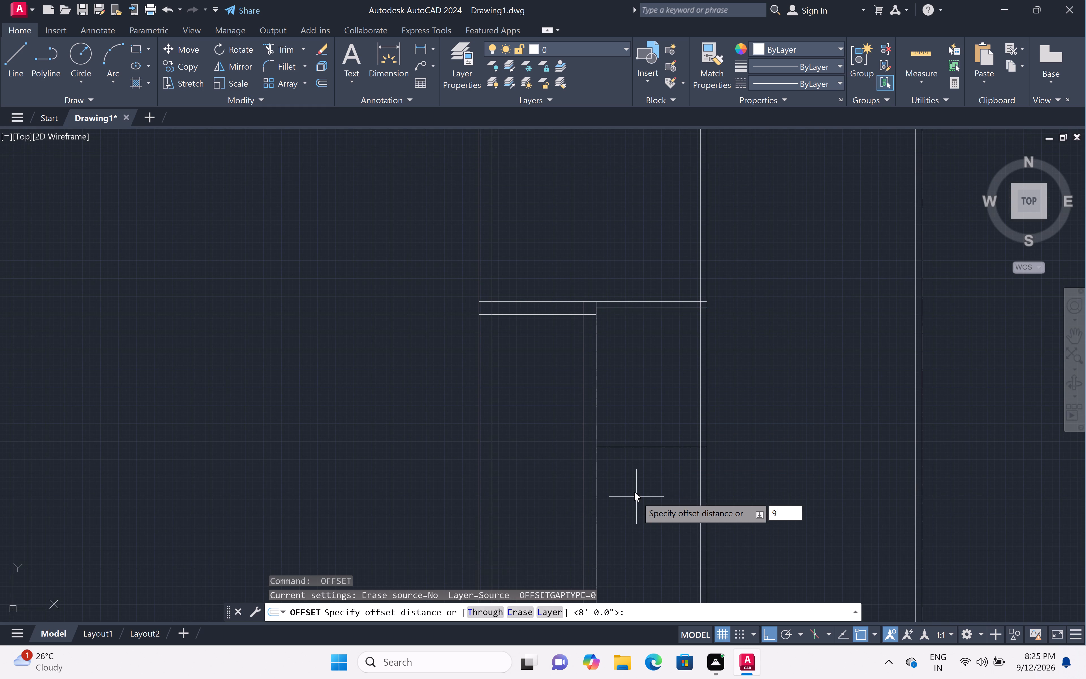
key(space)
click(632, 438)
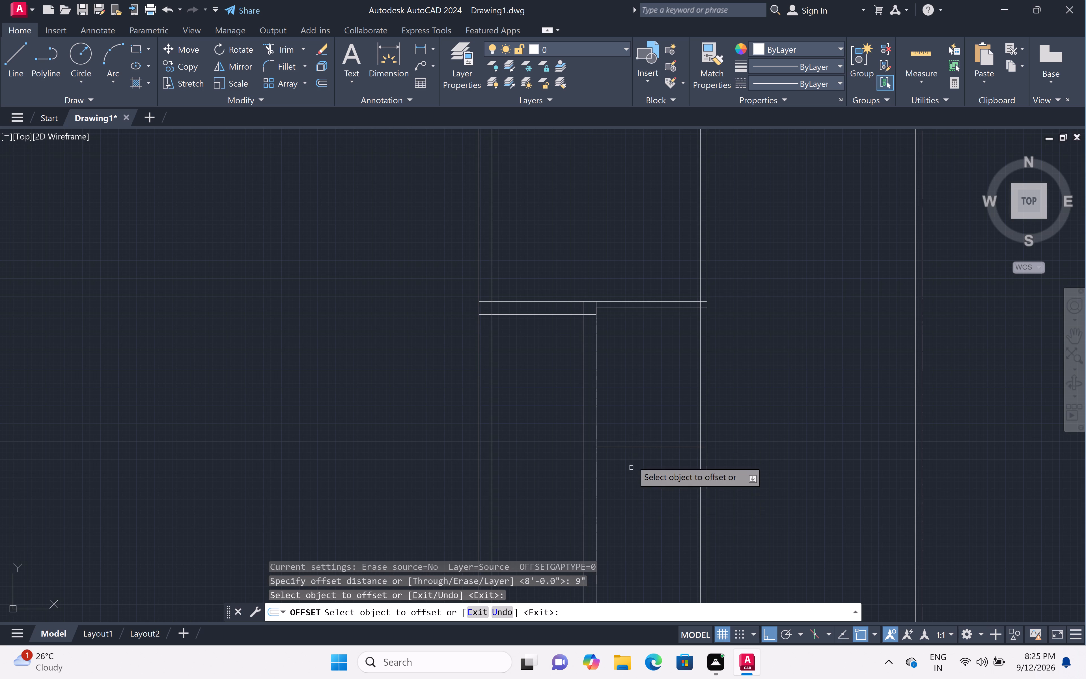
click(632, 442)
click(632, 446)
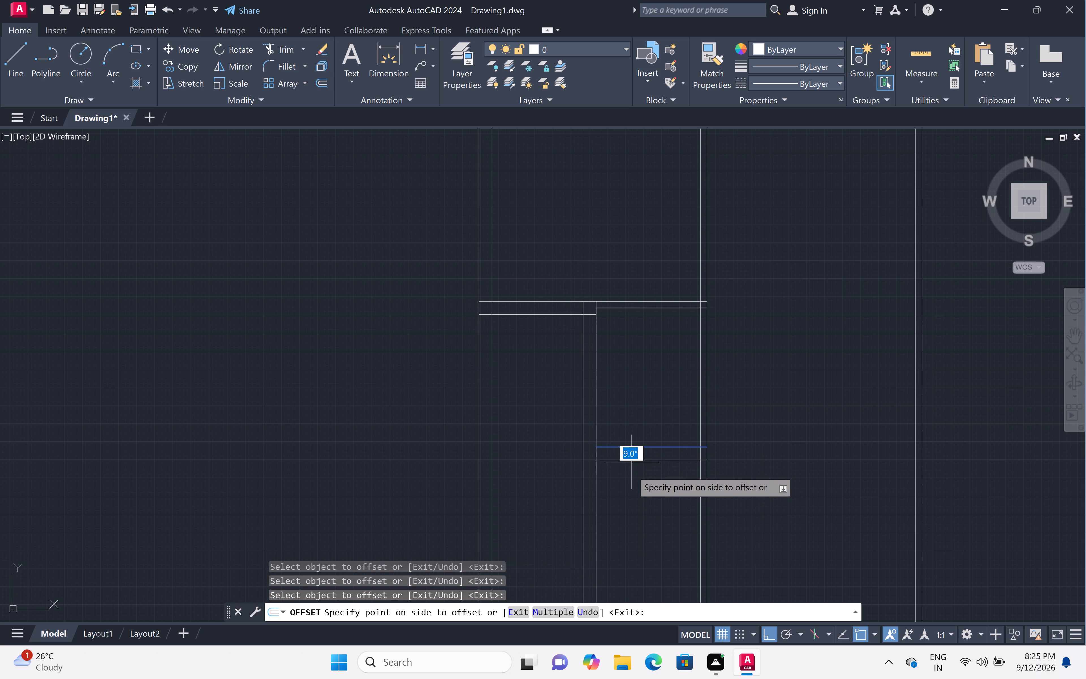
click(632, 491)
key(Escape)
Extend both bottom wall lines of the 6'-wide space to the outer face of its 9" vertical wall.
text(ex)
key(space)
click(630, 437)
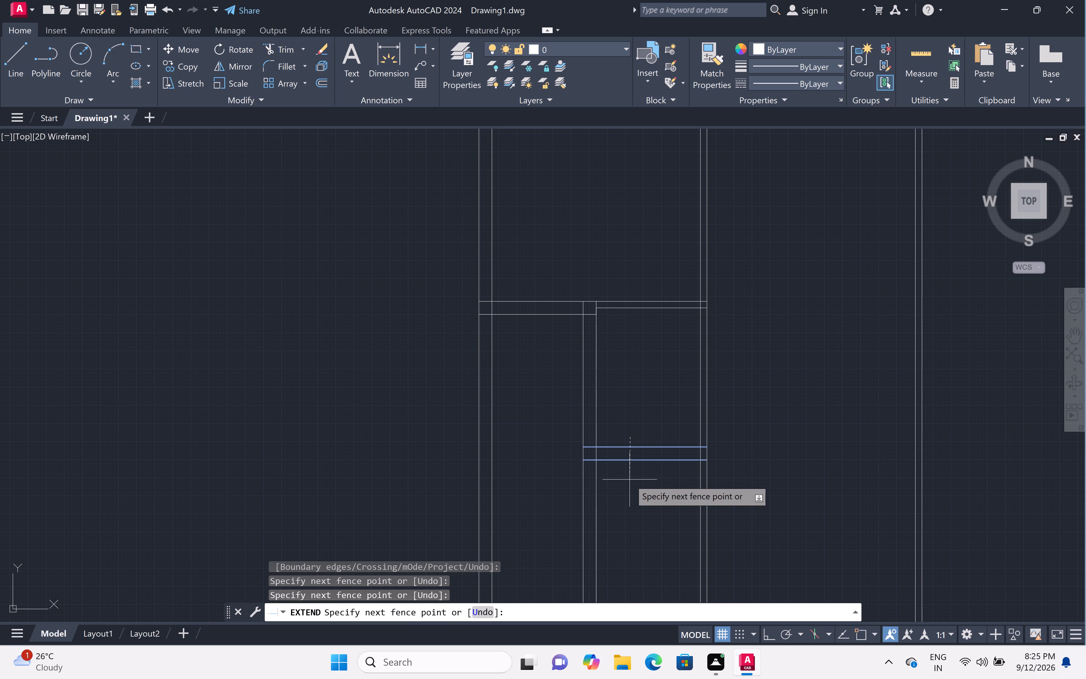
click(630, 480)
key(Escape)
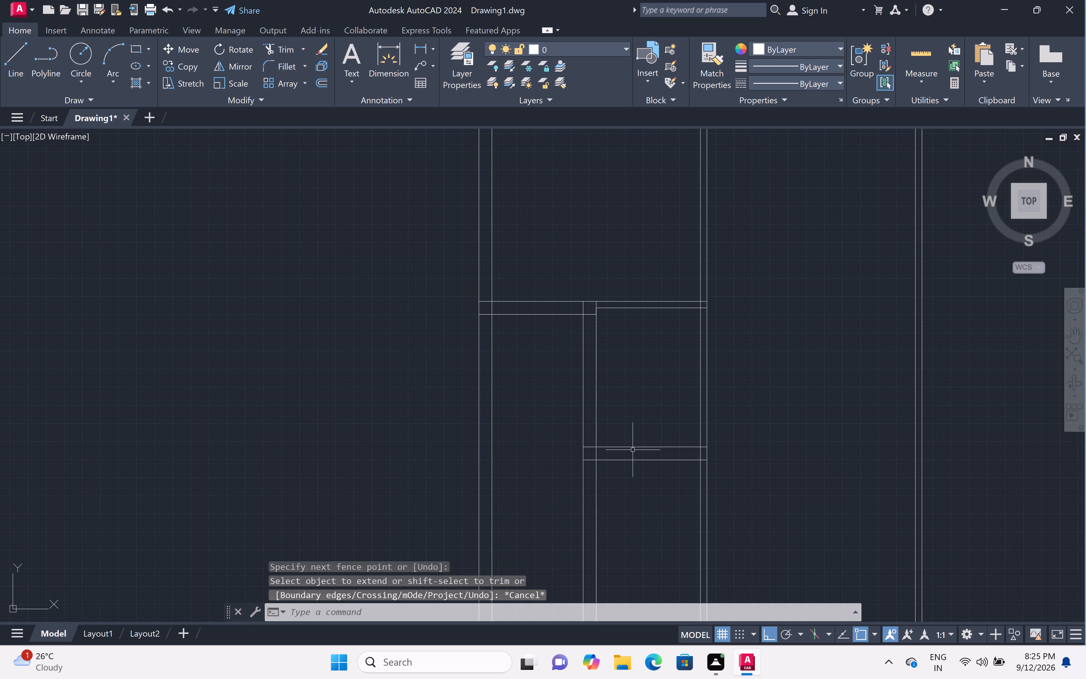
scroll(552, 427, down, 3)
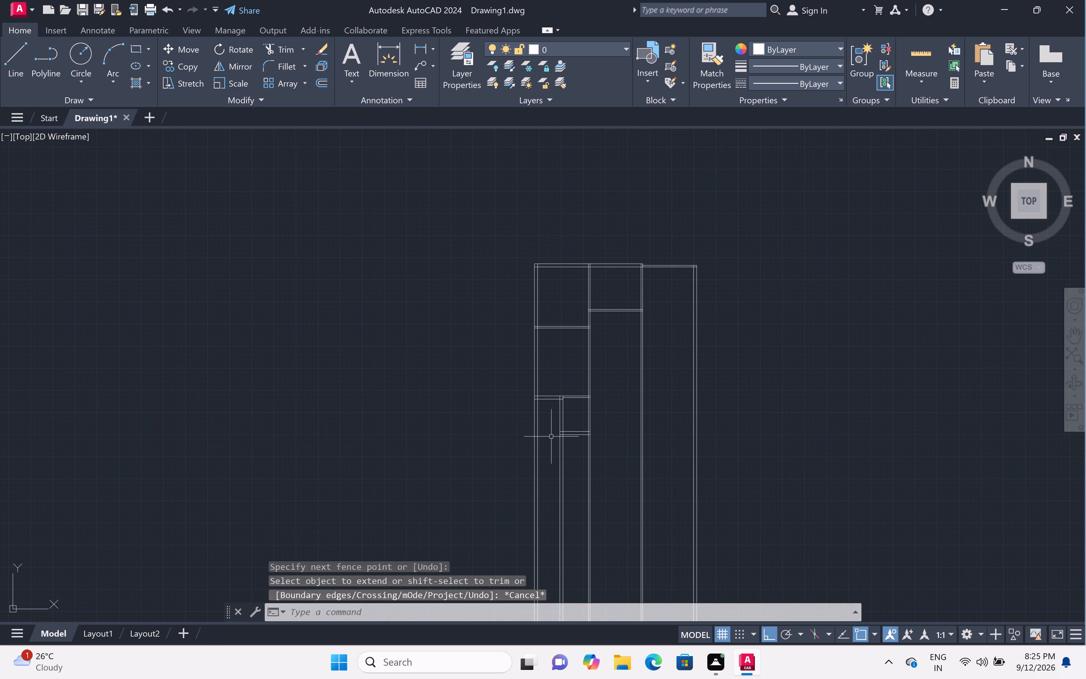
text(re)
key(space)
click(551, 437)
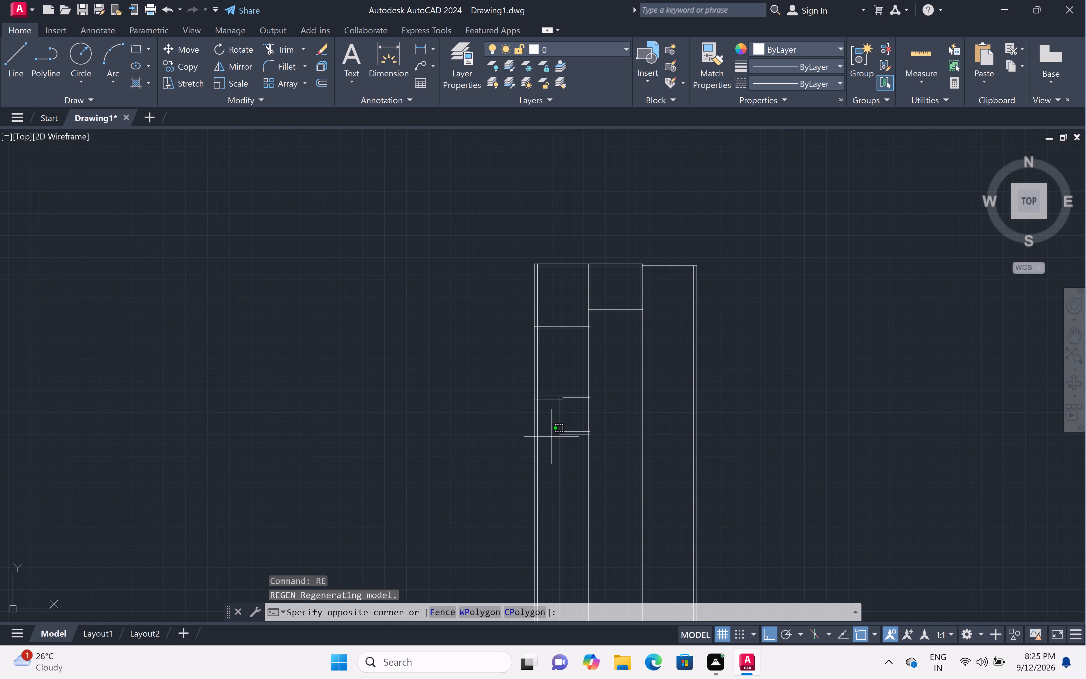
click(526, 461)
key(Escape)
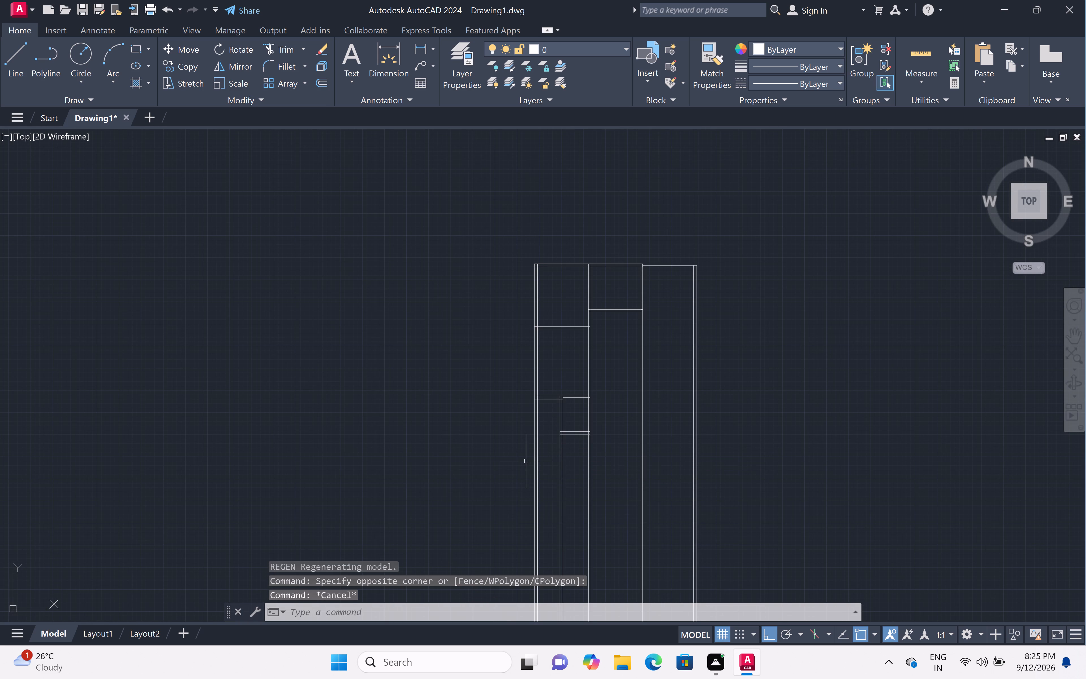
Trim away both outer wall lines of the first bay below the 16' room's bottom wall.
text(tr)
key(space)
click(551, 443)
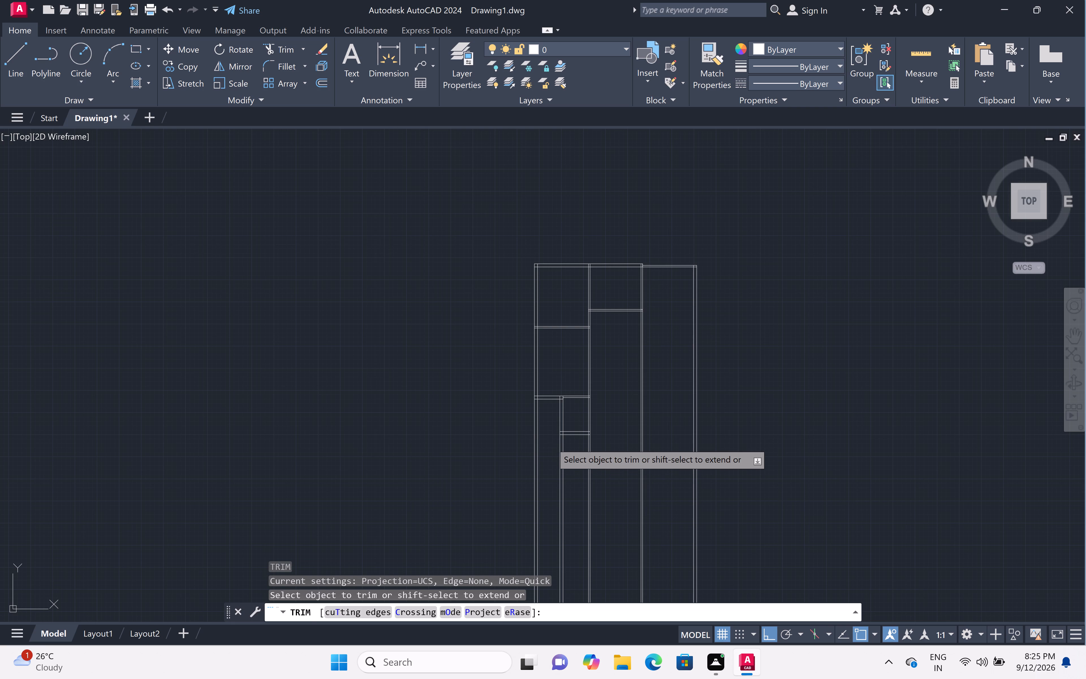
click(516, 469)
key(Escape)
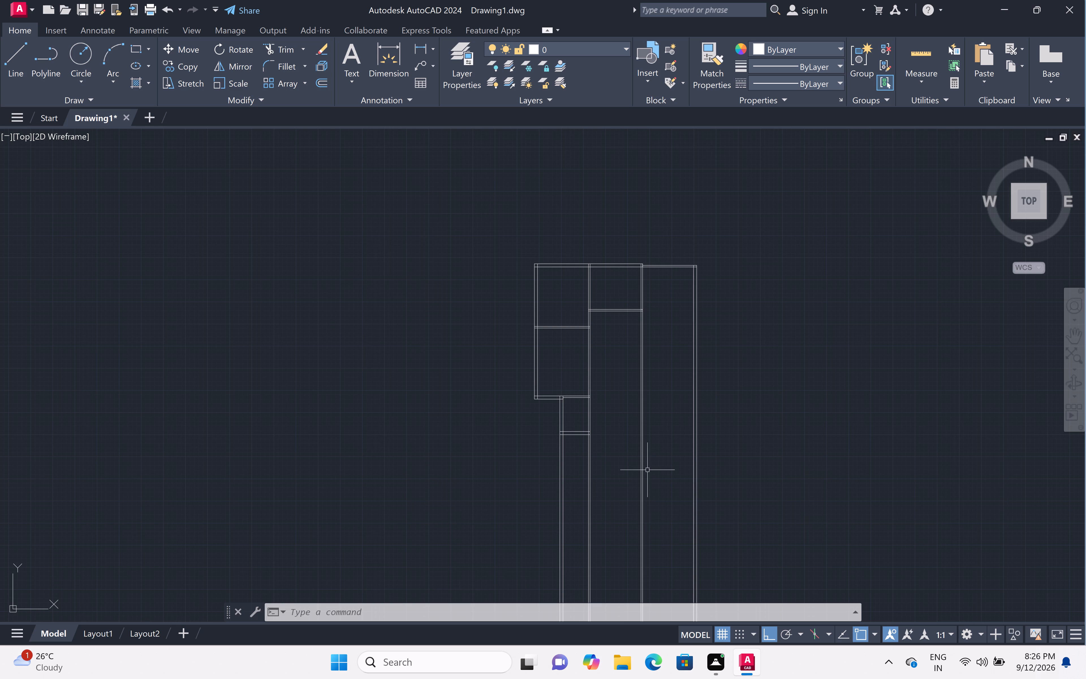
Trim away both lines of the 6'-wide space's 9" vertical wall below its bottom wall.
scroll(573, 455, up, 2)
click(573, 455)
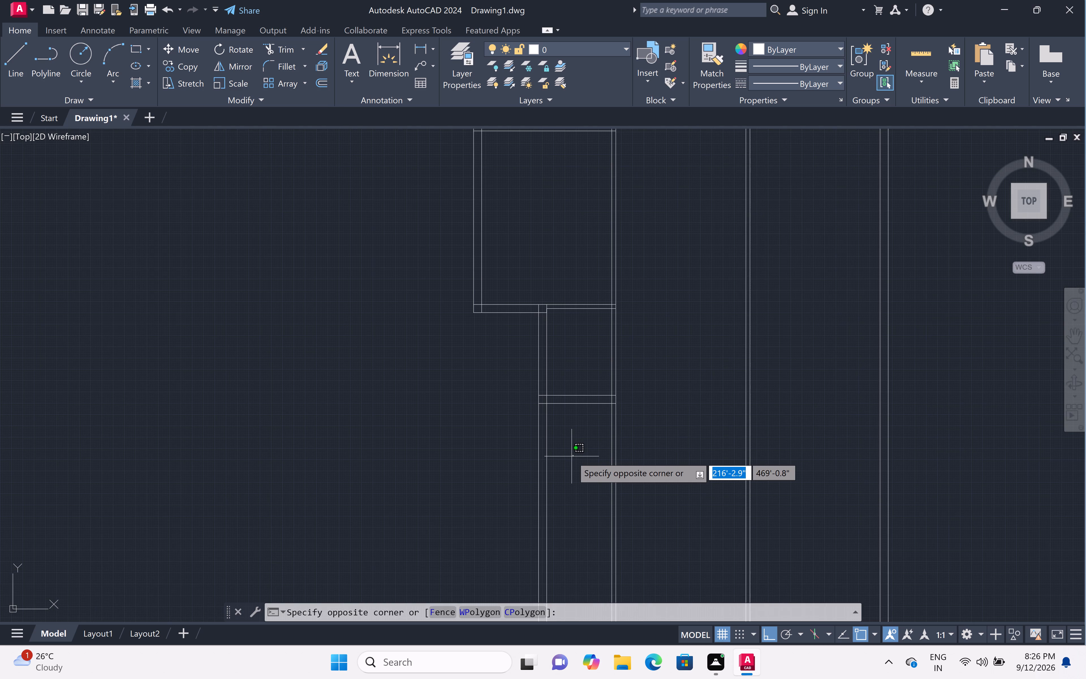
key(Escape)
text(tr)
key(space)
click(572, 456)
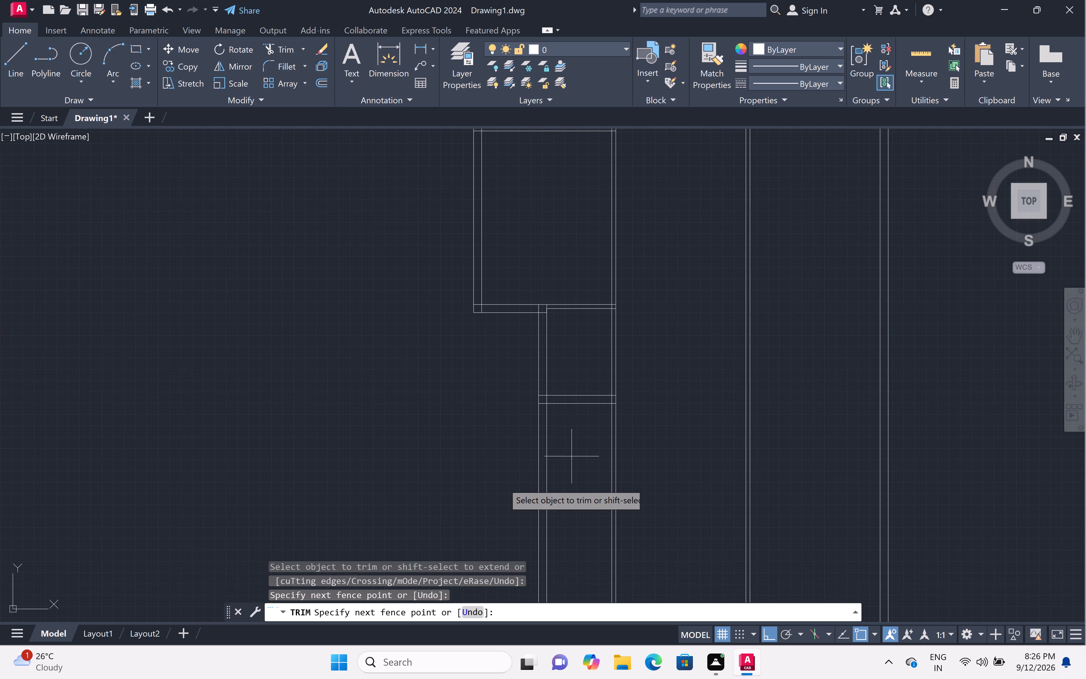
click(491, 487)
scroll(498, 476, down, 3)
key(Escape)
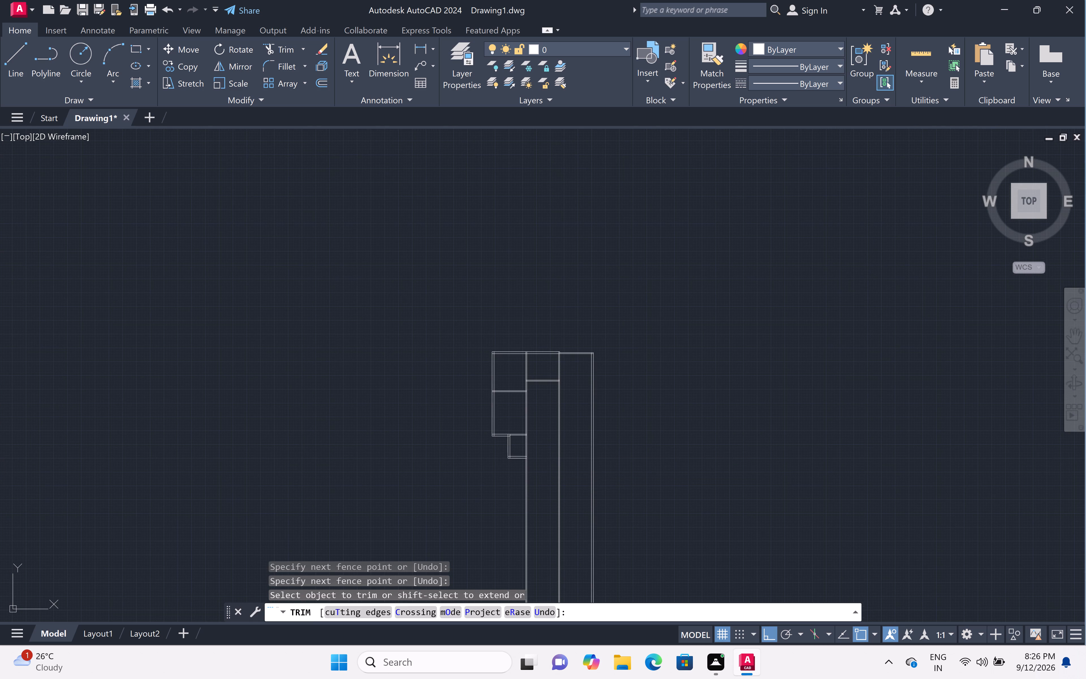
Examine the 16' room and the 6' by 8' space beneath it, including their wall junctions with the partition.
scroll(540, 448, up, 3)
scroll(540, 448, down, 1)
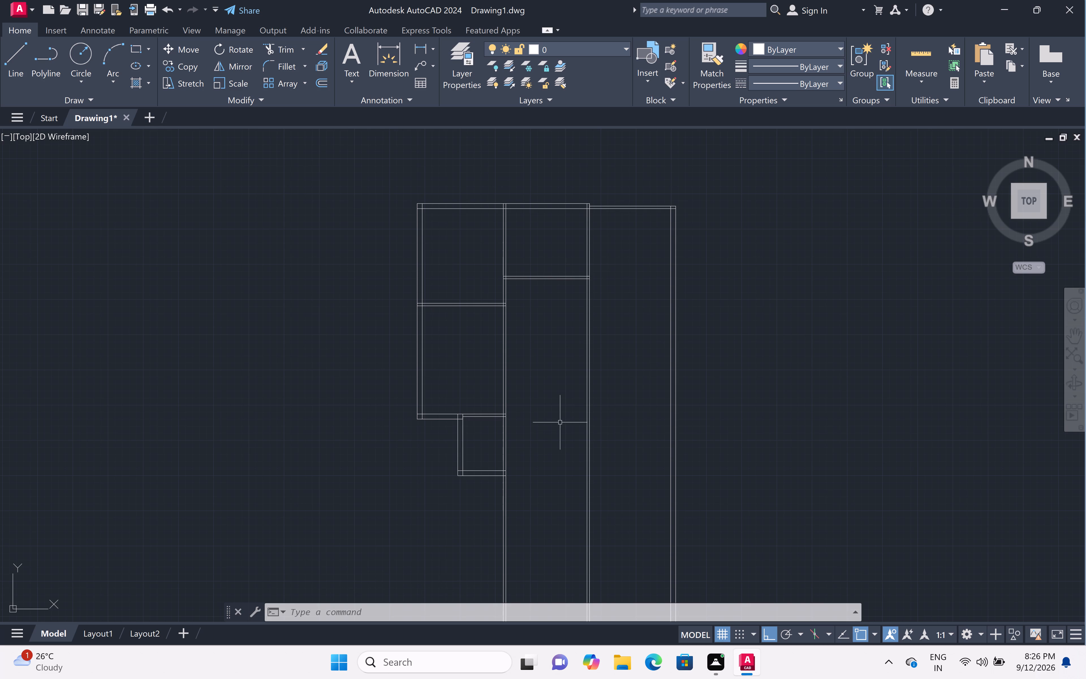
scroll(522, 498, up, 1)
scroll(522, 498, down, 1)
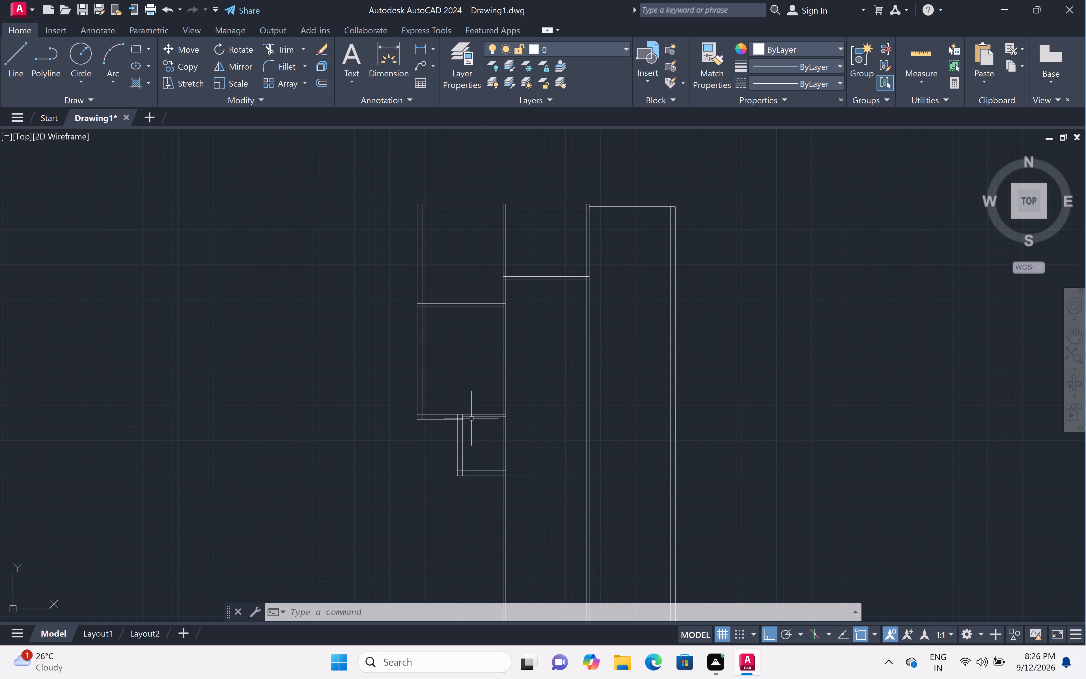
scroll(469, 422, up, 1)
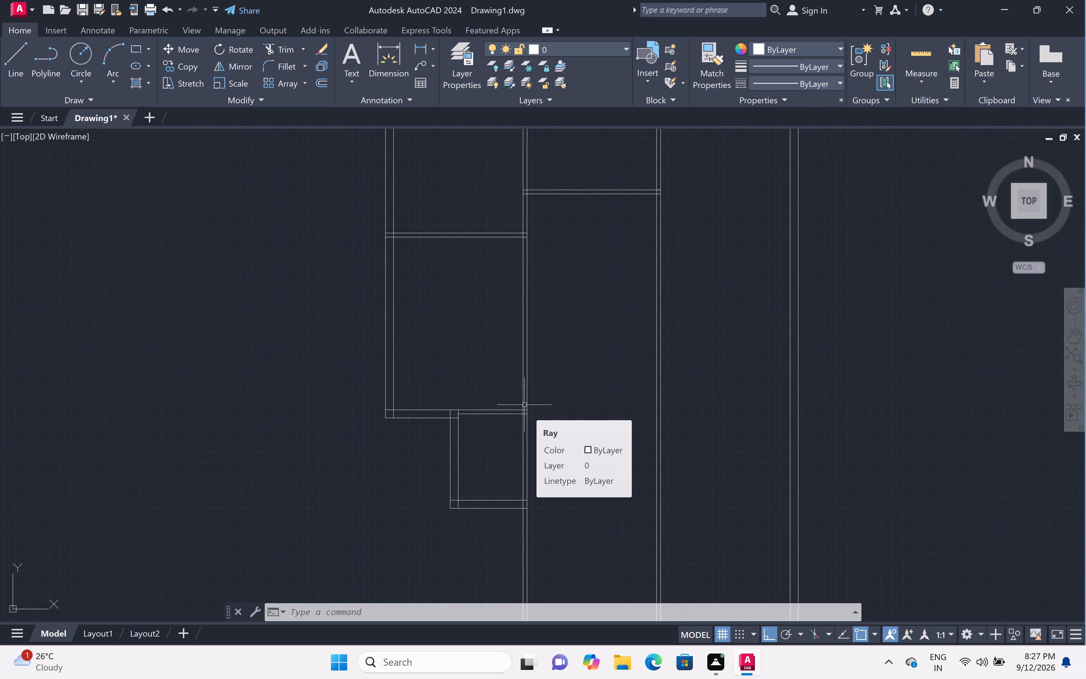
scroll(483, 443, up, 2)
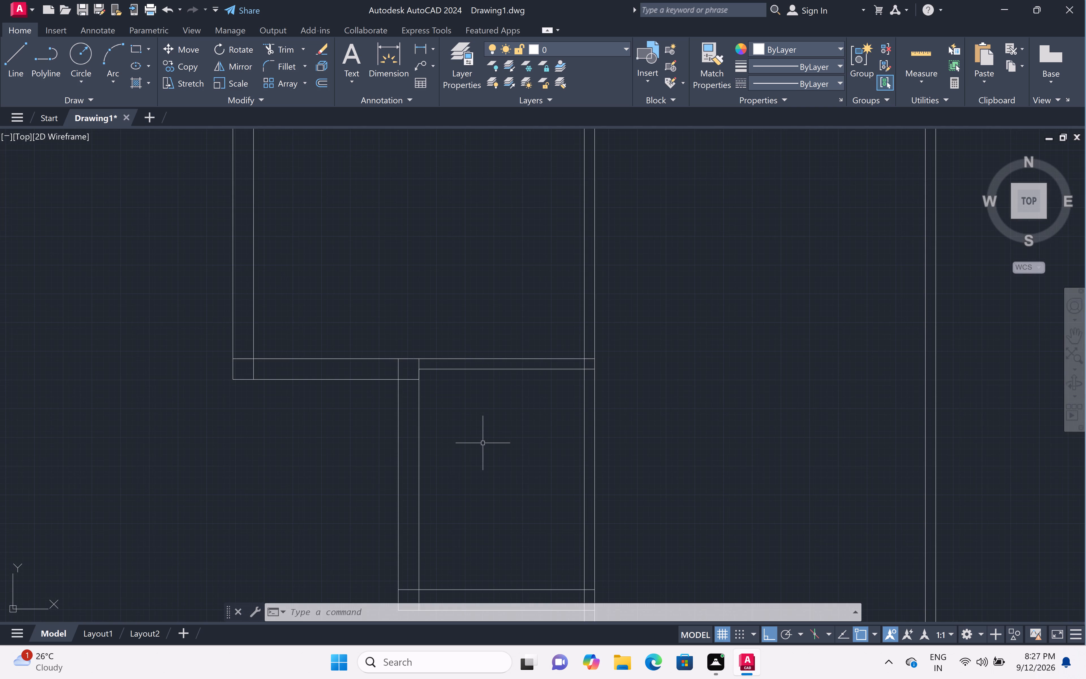
scroll(483, 436, up, 1)
scroll(483, 436, down, 2)
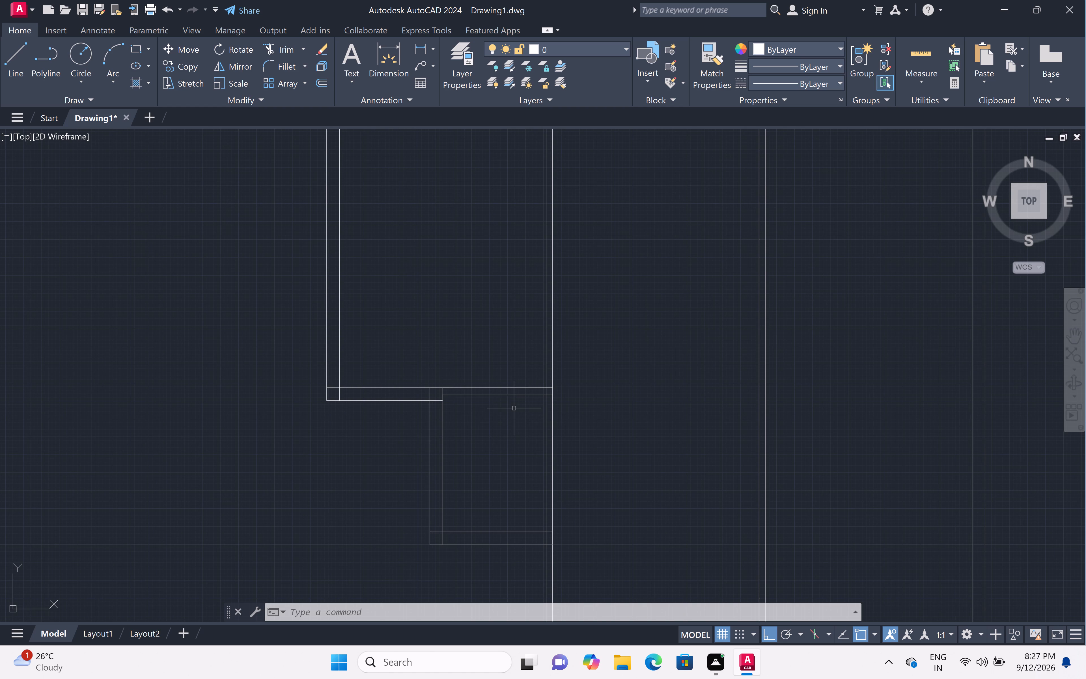
scroll(521, 401, down, 1)
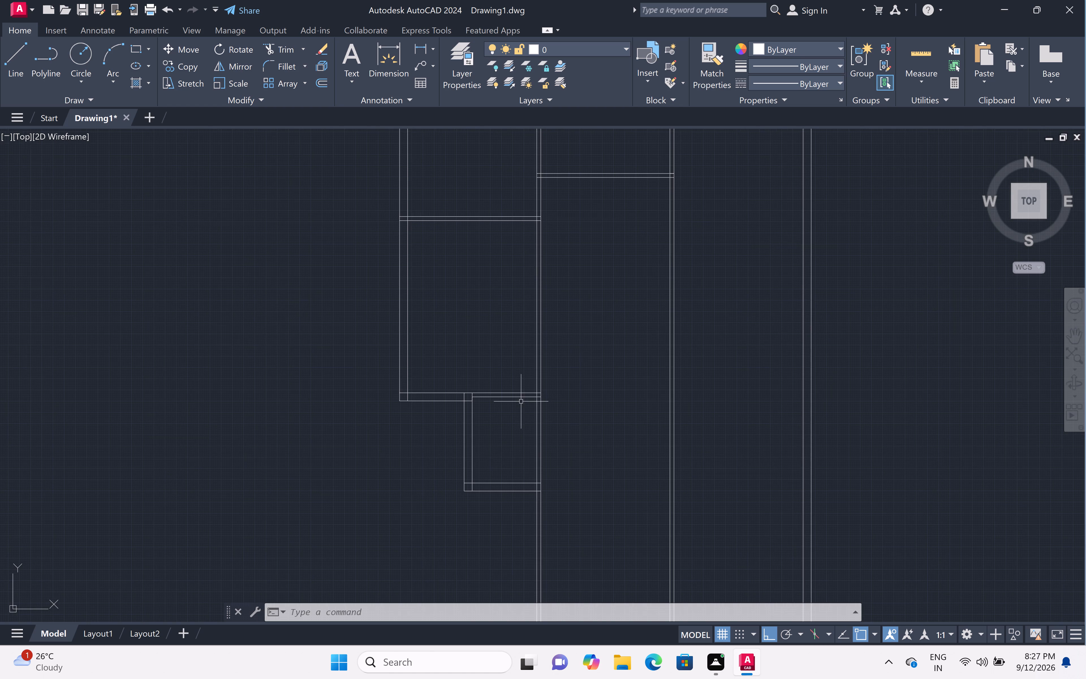
scroll(521, 401, down, 1)
middle_drag(562, 317, 562, 317)
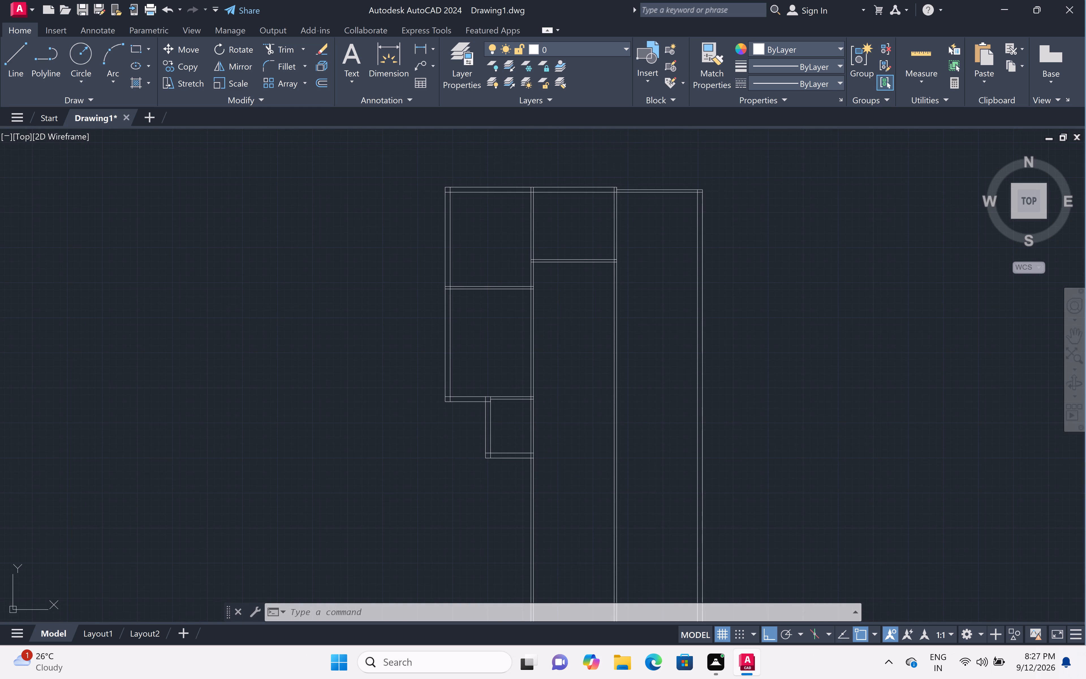
Offset the inner line of the top outer wall 18' downward to start the third bay's bottom wall.
middle_drag(562, 317, 359, 358)
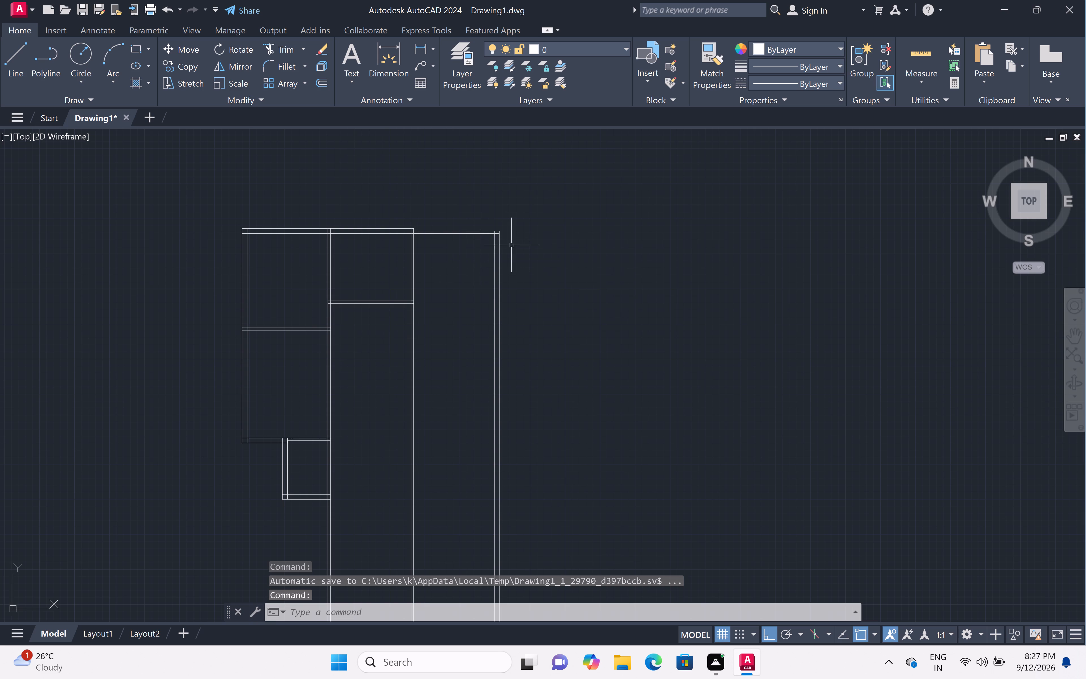
scroll(456, 231, up, 1)
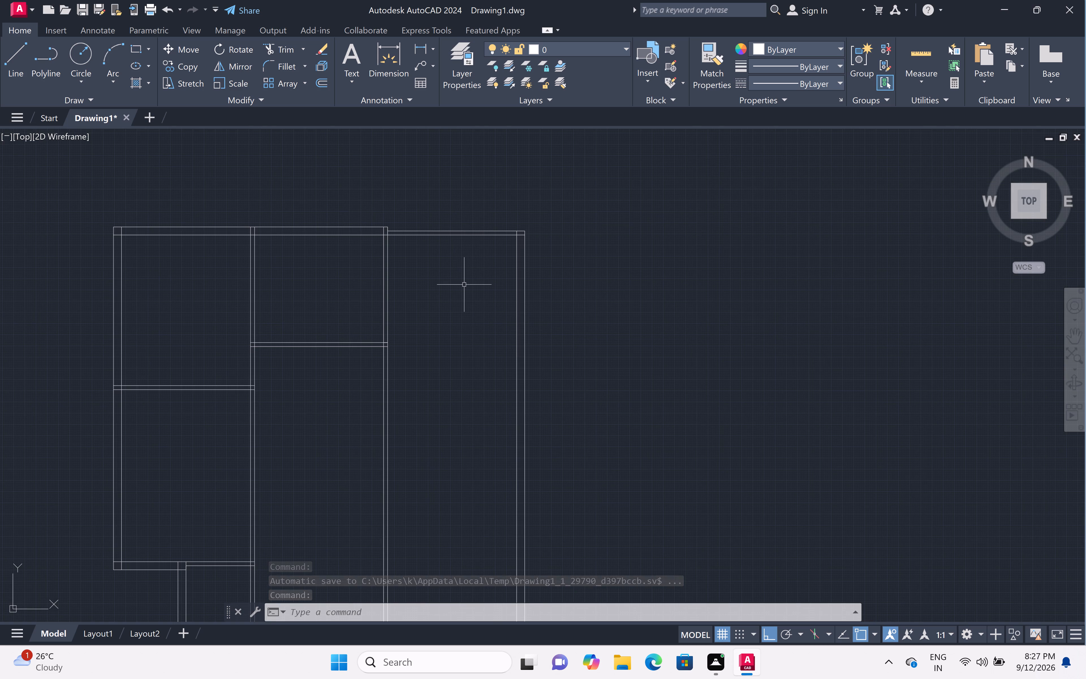
text(off)
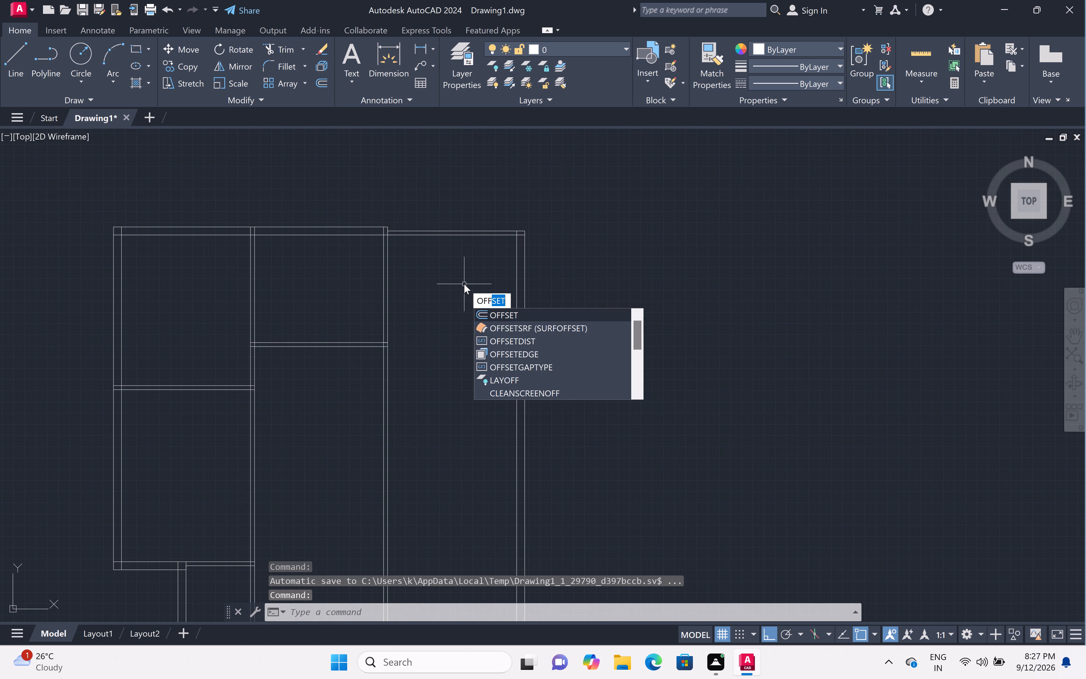
key(space)
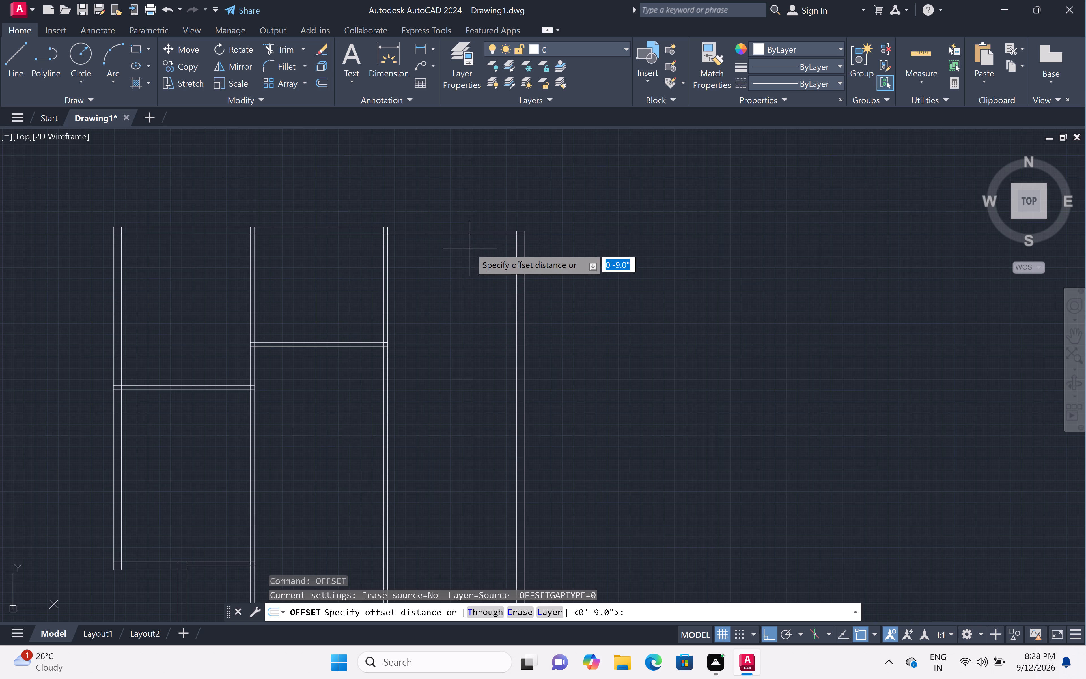
middle_drag(460, 265, 542, 315)
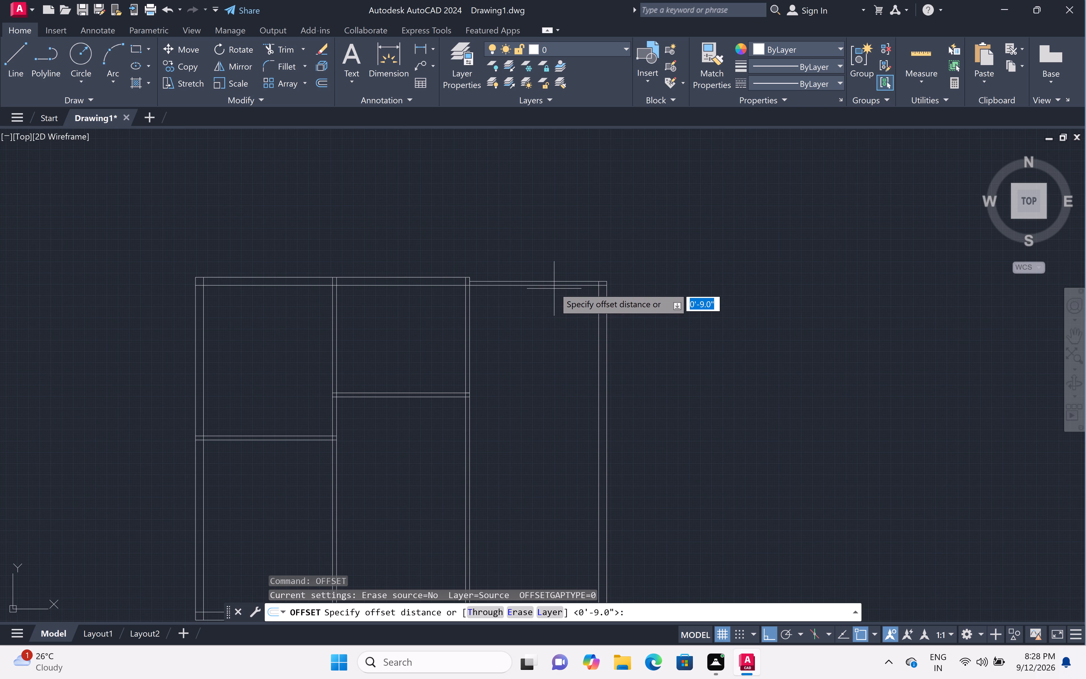
scroll(552, 292, down, 1)
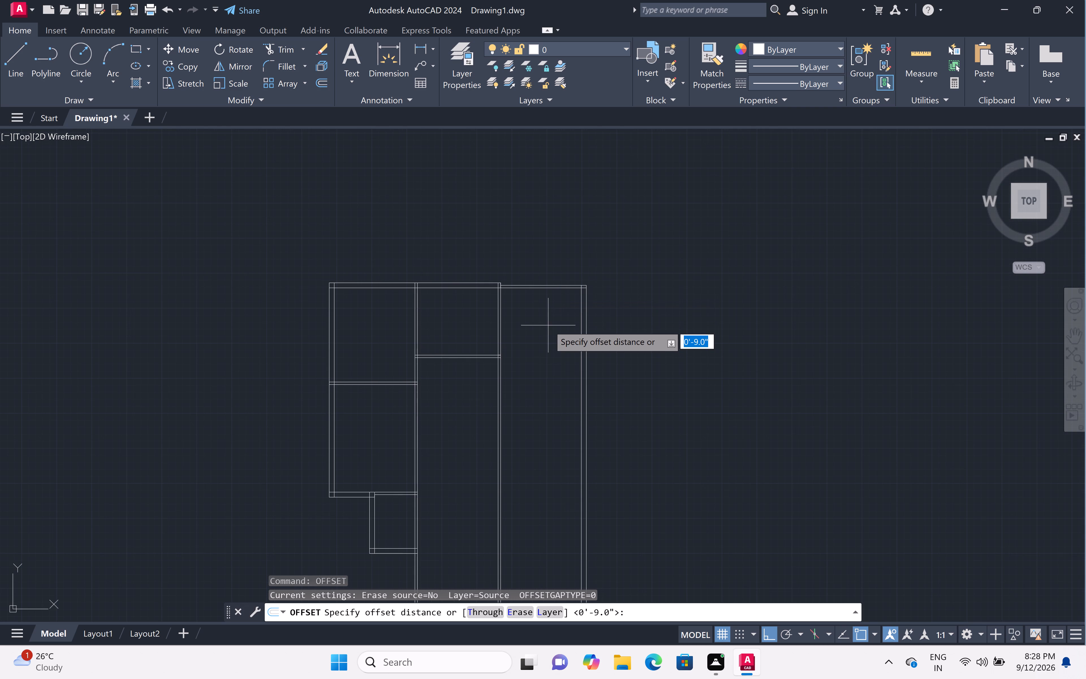
scroll(548, 322, up, 2)
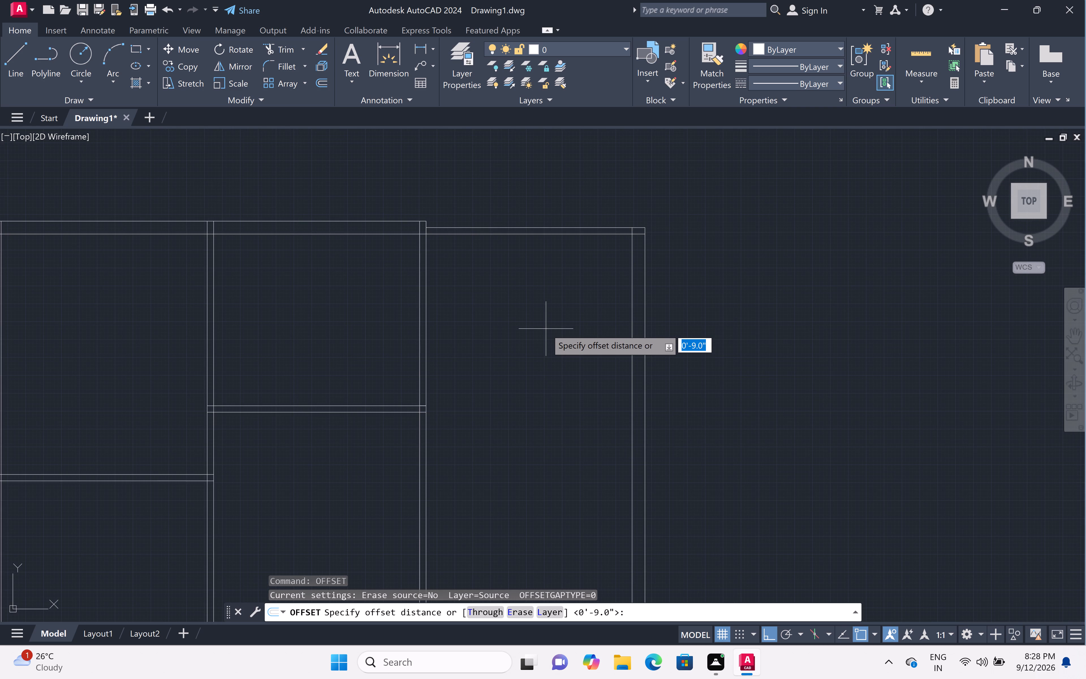
key(1)
key(8)
key(apostrophe)
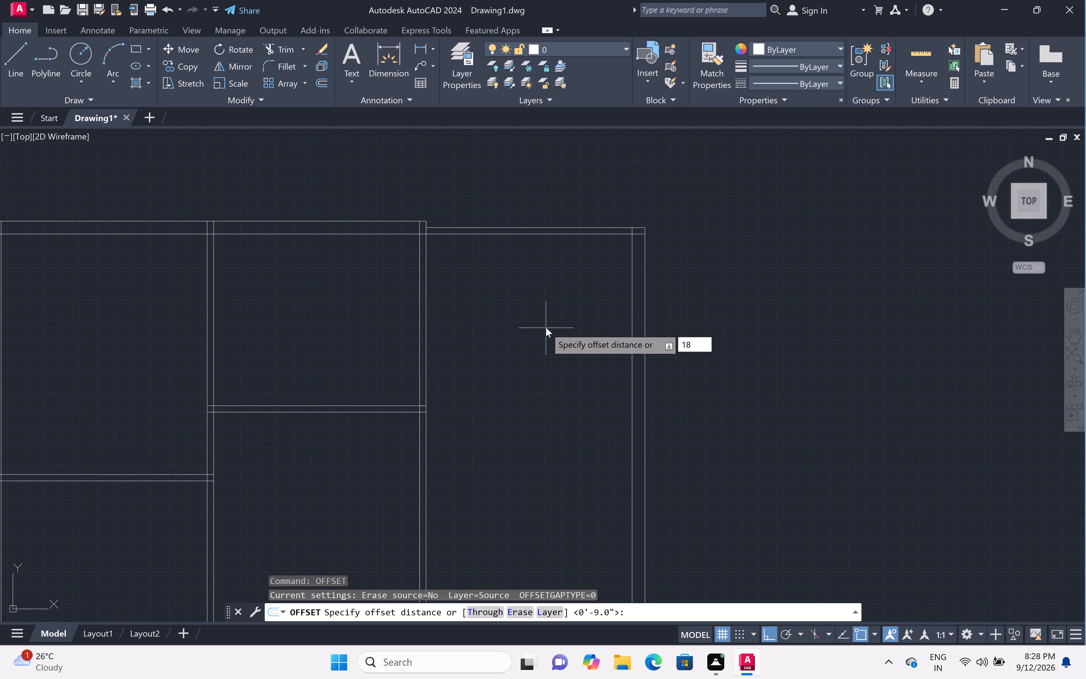
key(space)
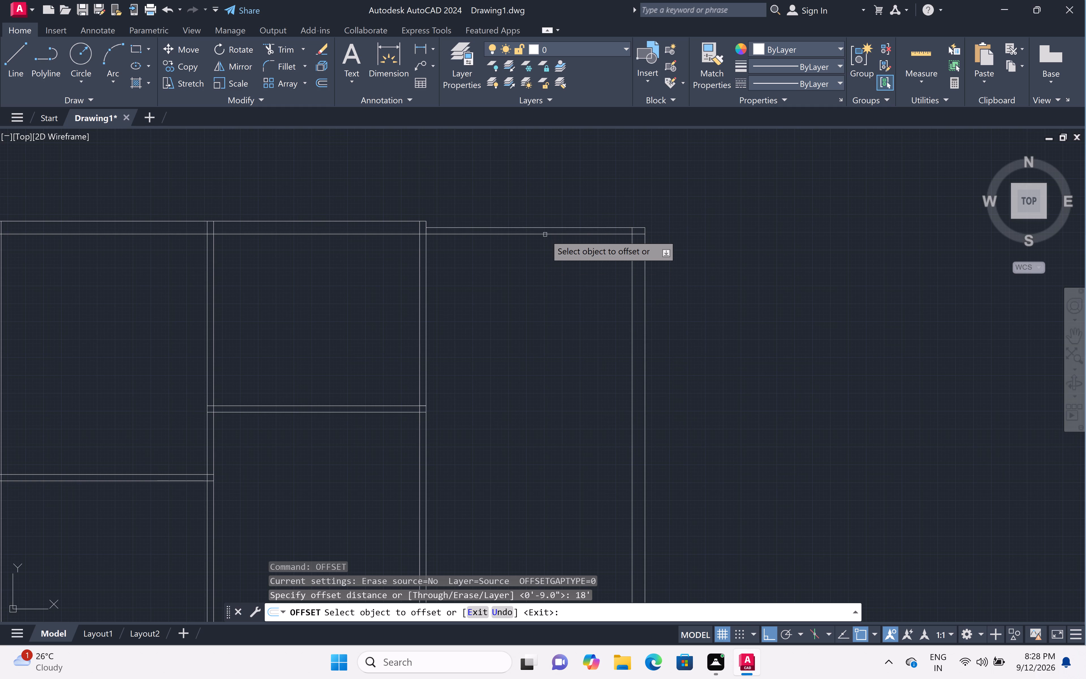
click(545, 235)
scroll(536, 375, down, 2)
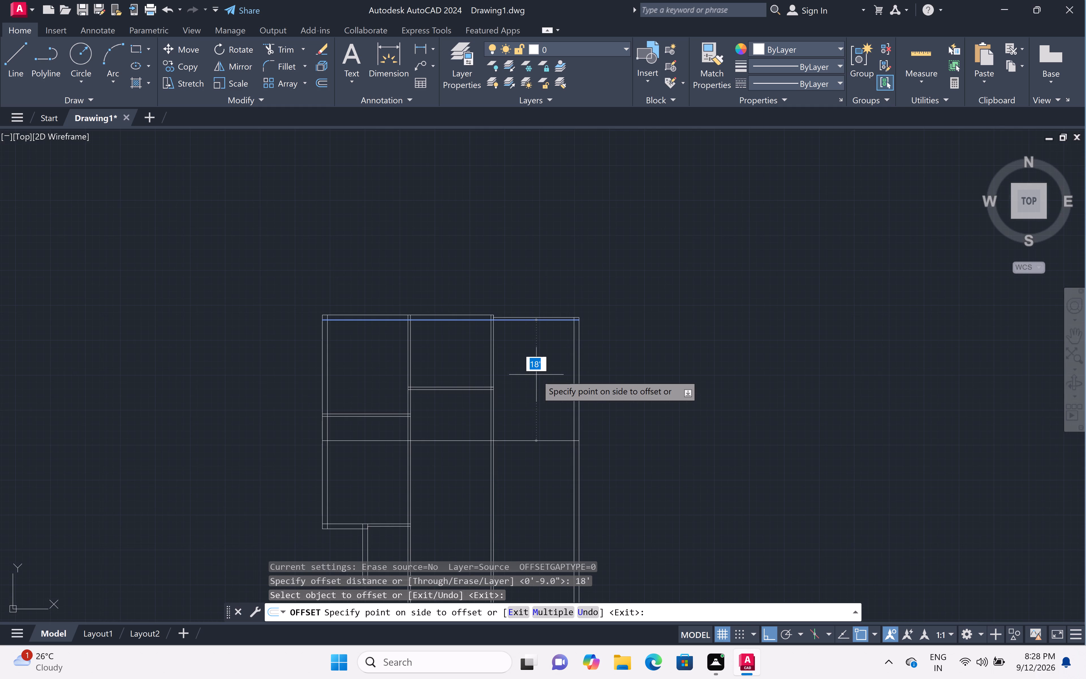
click(533, 399)
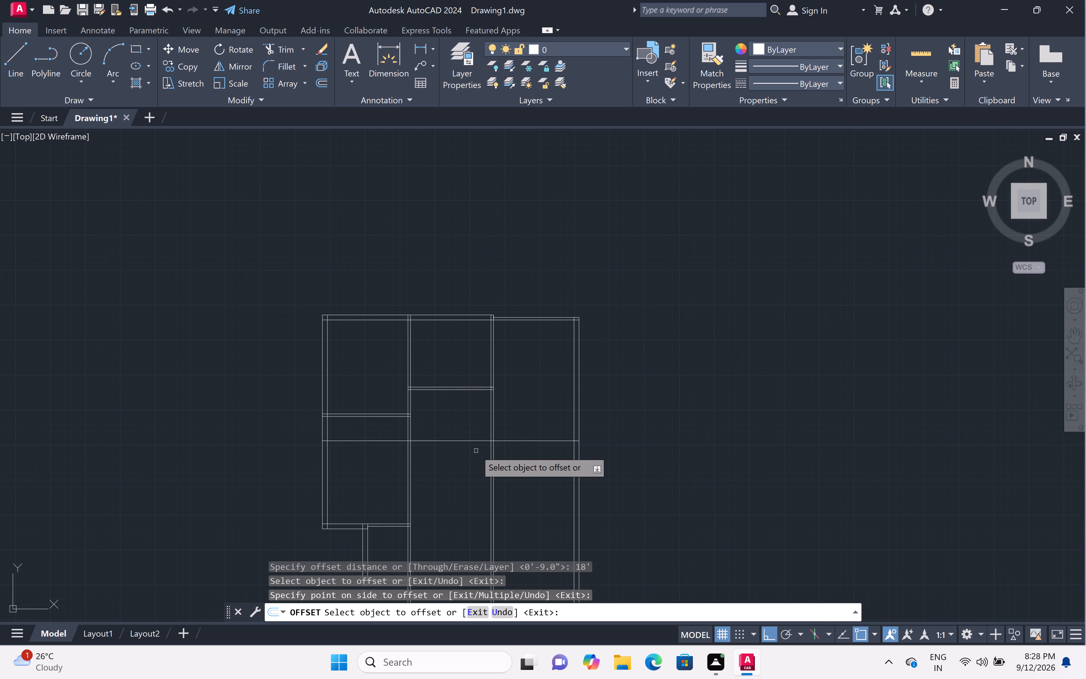
Offset the new horizontal line across the third bay 4.5" downward to form the partition's thickness.
key(space)
key(space)
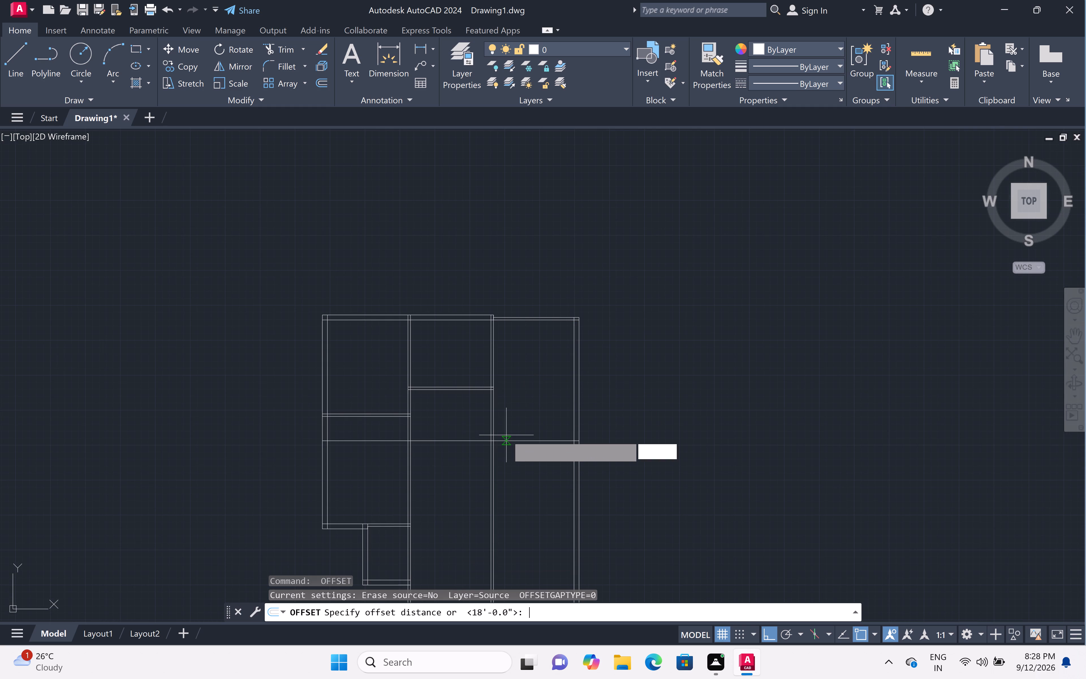
text(4.)
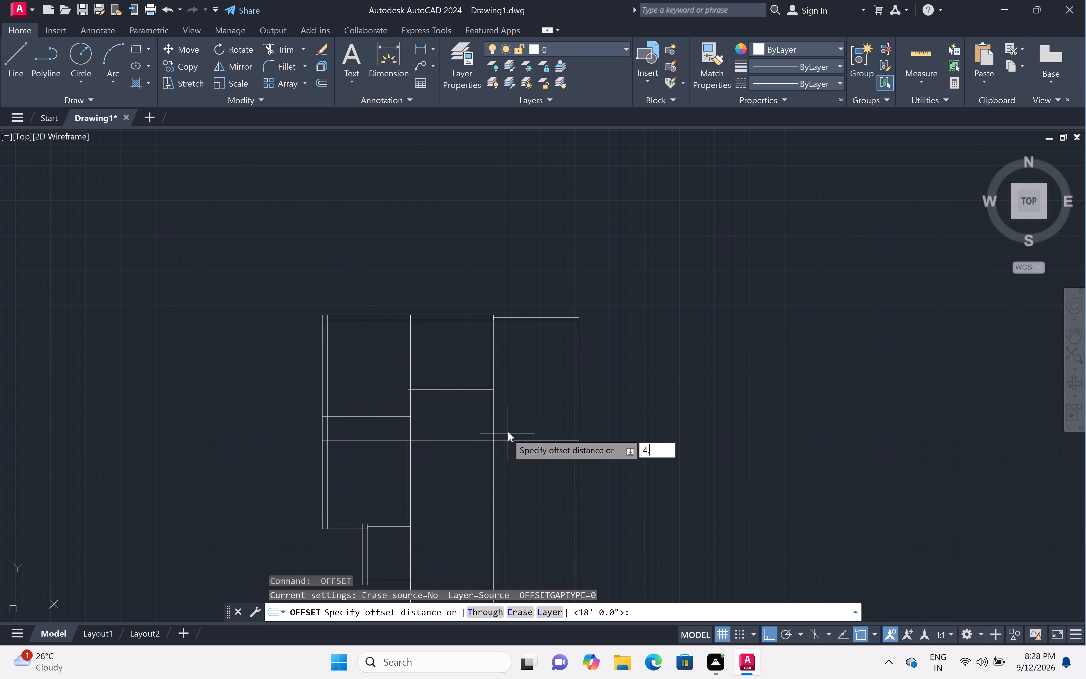
key(5)
key(shift+quotedbl)
key(space)
scroll(512, 439, up, 2)
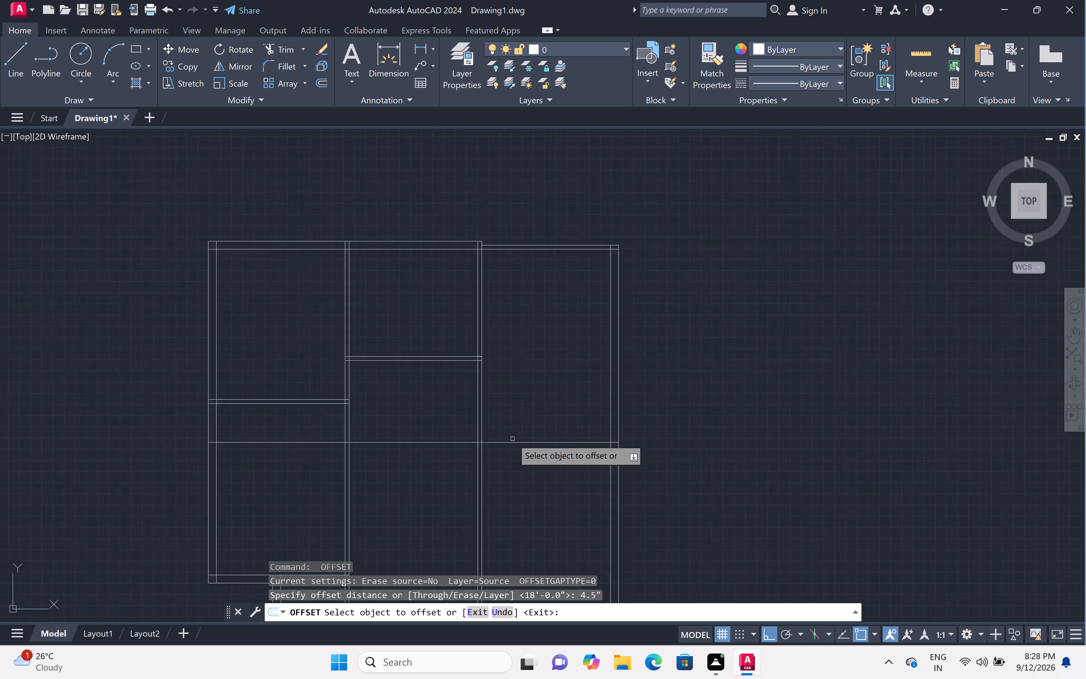
click(515, 444)
click(520, 478)
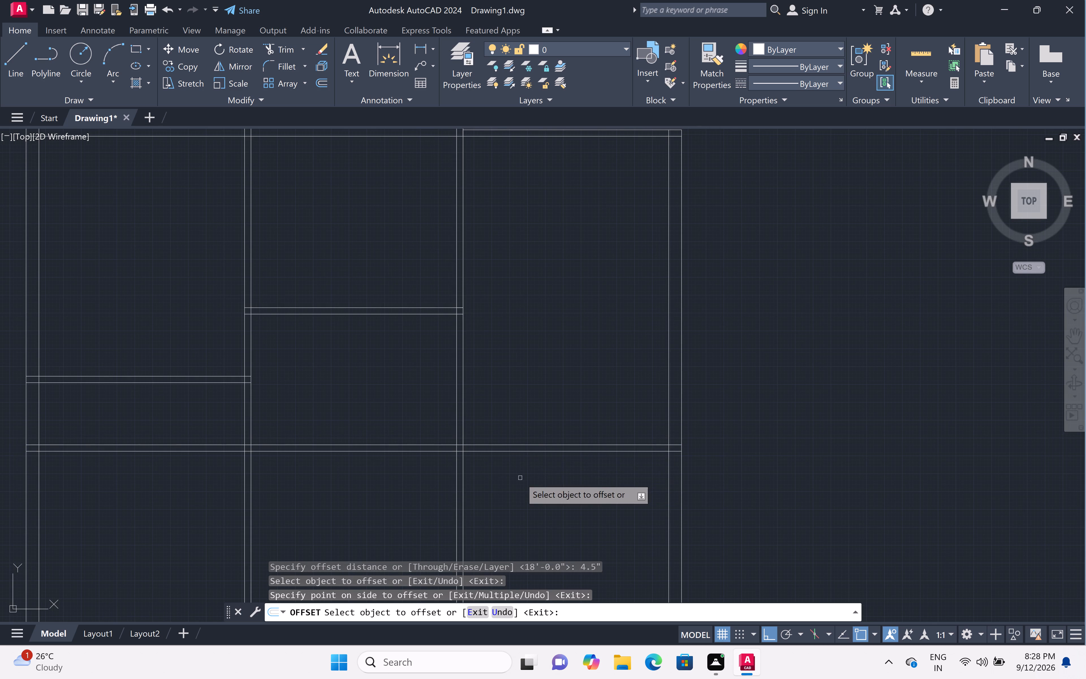
scroll(531, 395, down, 2)
key(Escape)
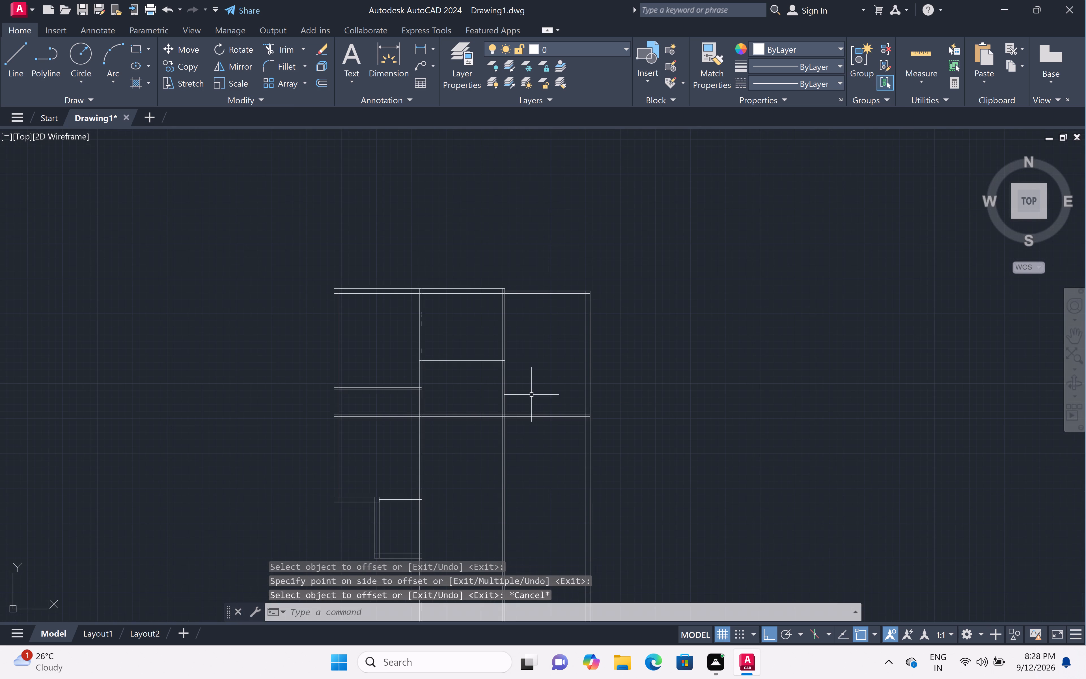
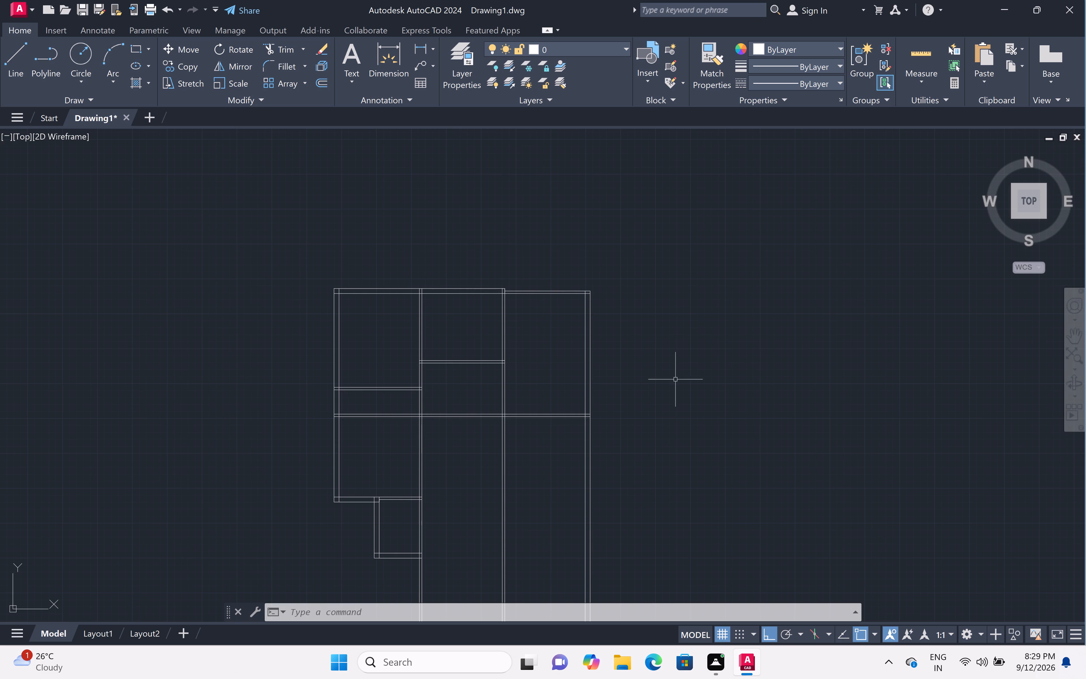
Trim the new 4.5" partition's two lines out of the first bay and out of that bay's 9" outer wall.
key(t)
key(r)
key(space)
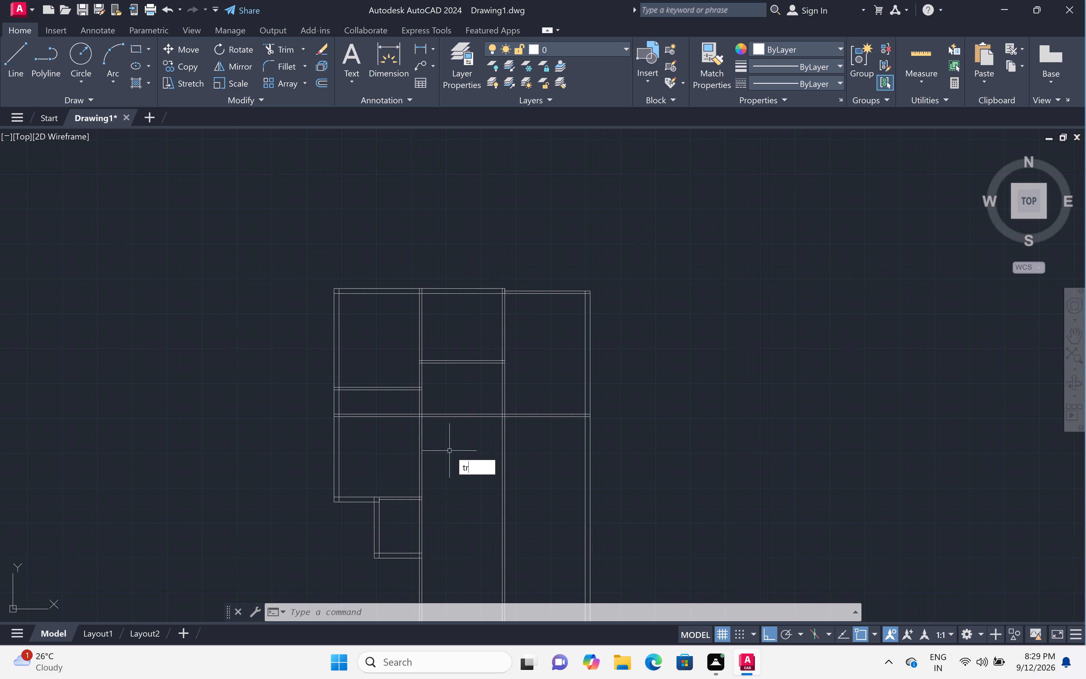
click(395, 399)
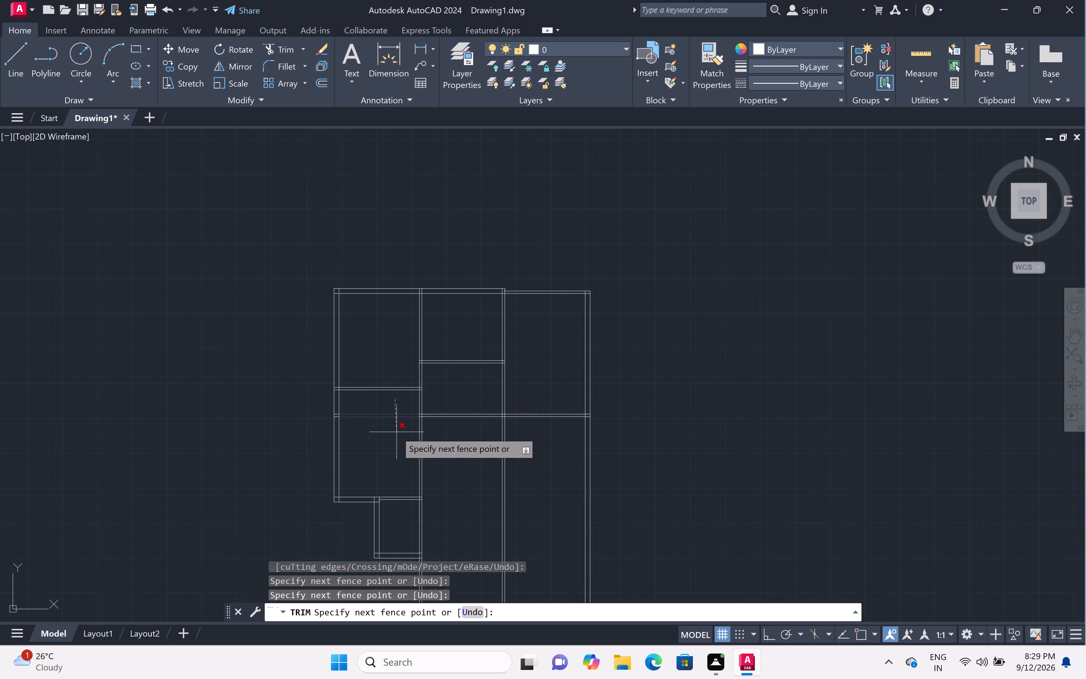
click(397, 432)
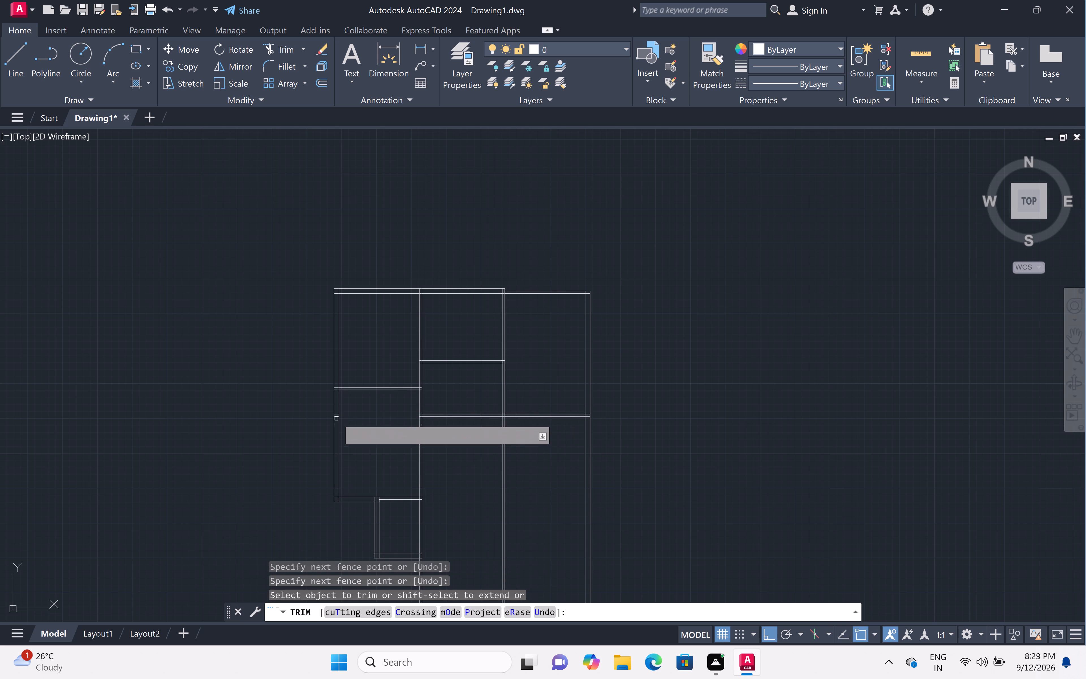
scroll(339, 411, up, 4)
click(322, 429)
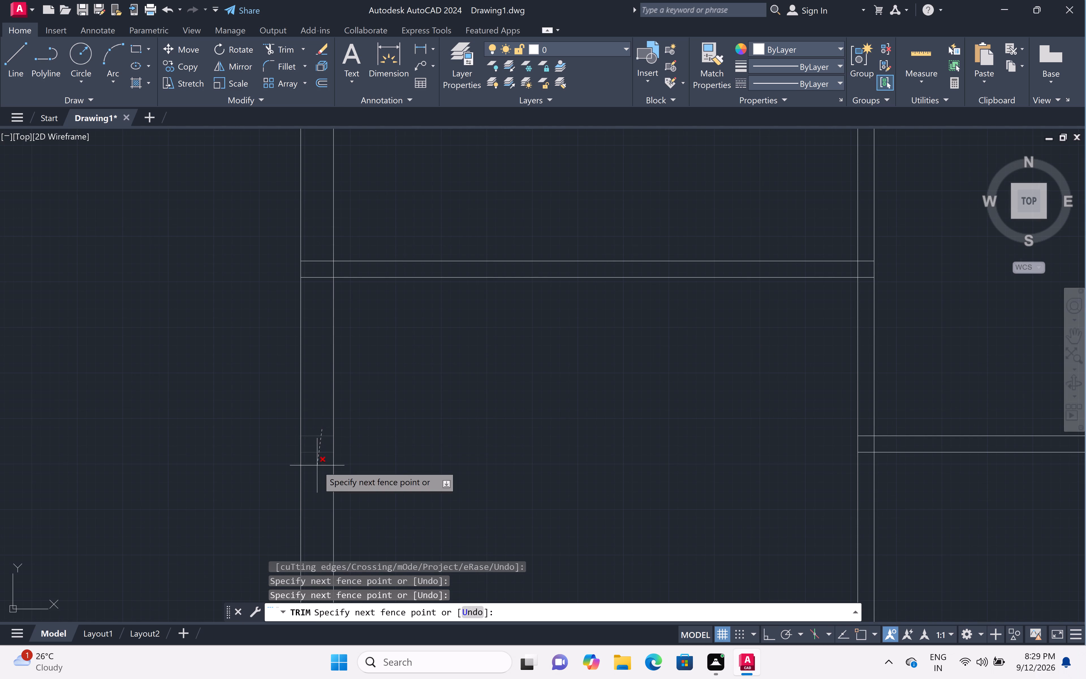
click(317, 465)
scroll(320, 441, down, 4)
key(Escape)
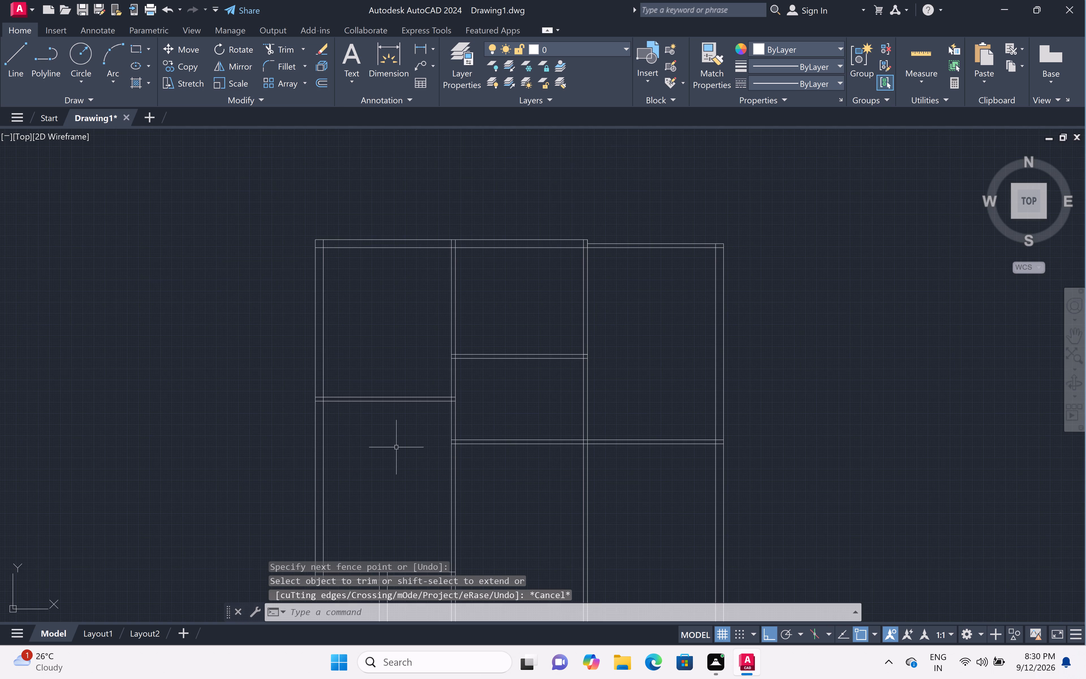
Trim the partition's two lines out of the middle bay and the vertical wall between the first and middle bays.
scroll(411, 451, down, 1)
middle_drag(454, 504, 488, 438)
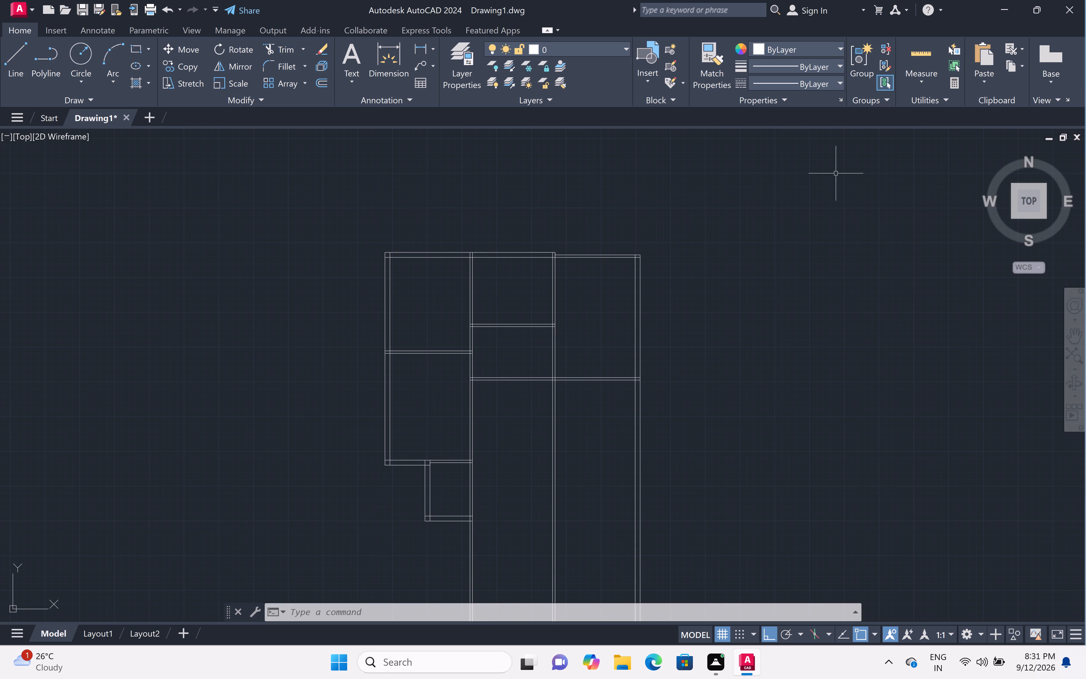
middle_drag(589, 282, 585, 250)
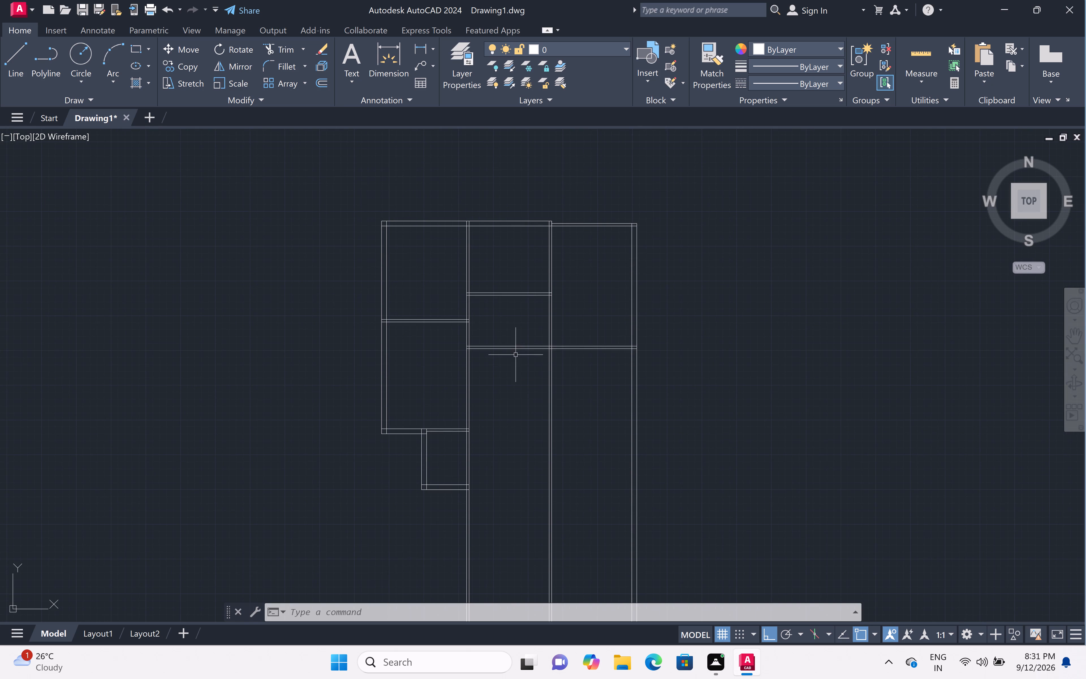
scroll(515, 354, up, 2)
text(tr)
key(space)
drag(533, 285, 533, 304)
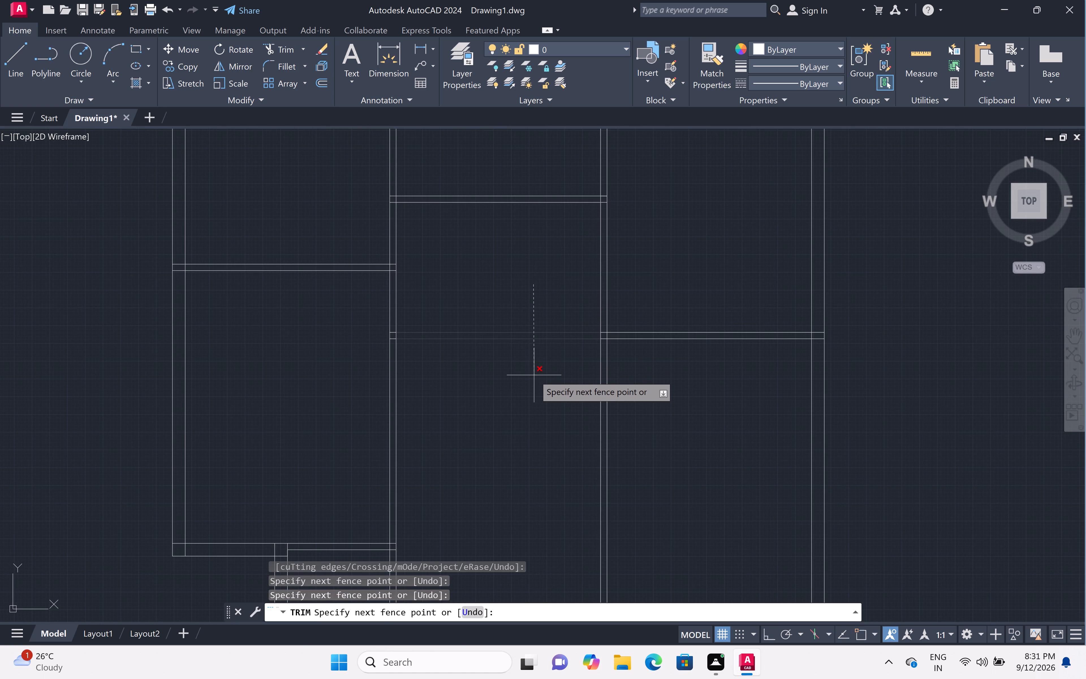
click(534, 375)
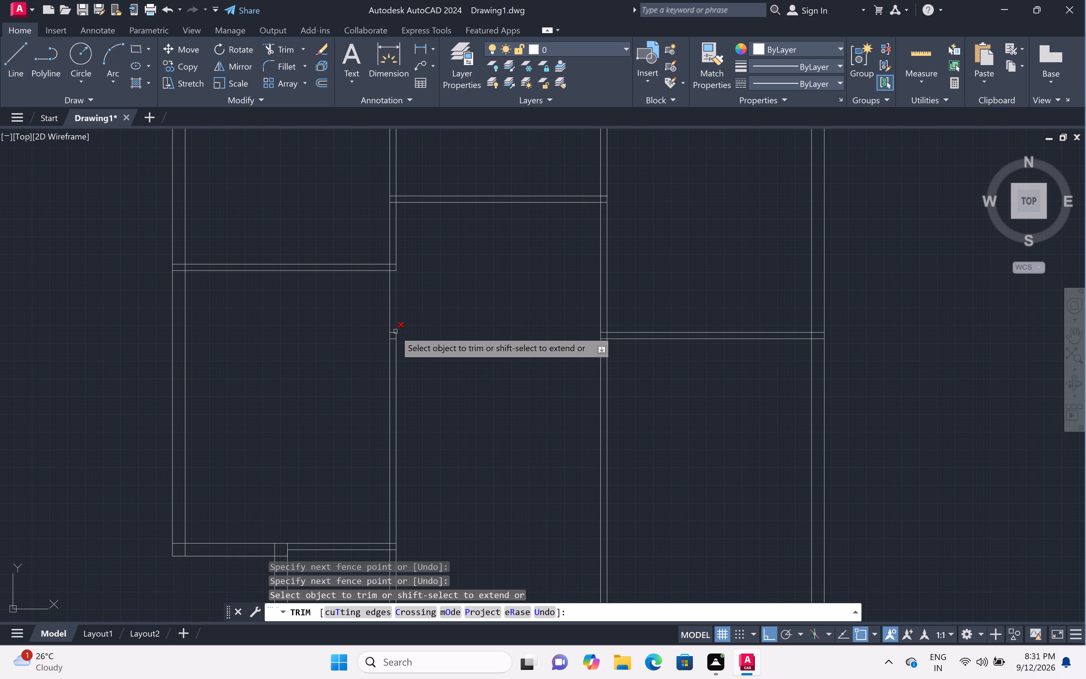
scroll(395, 331, up, 4)
click(378, 330)
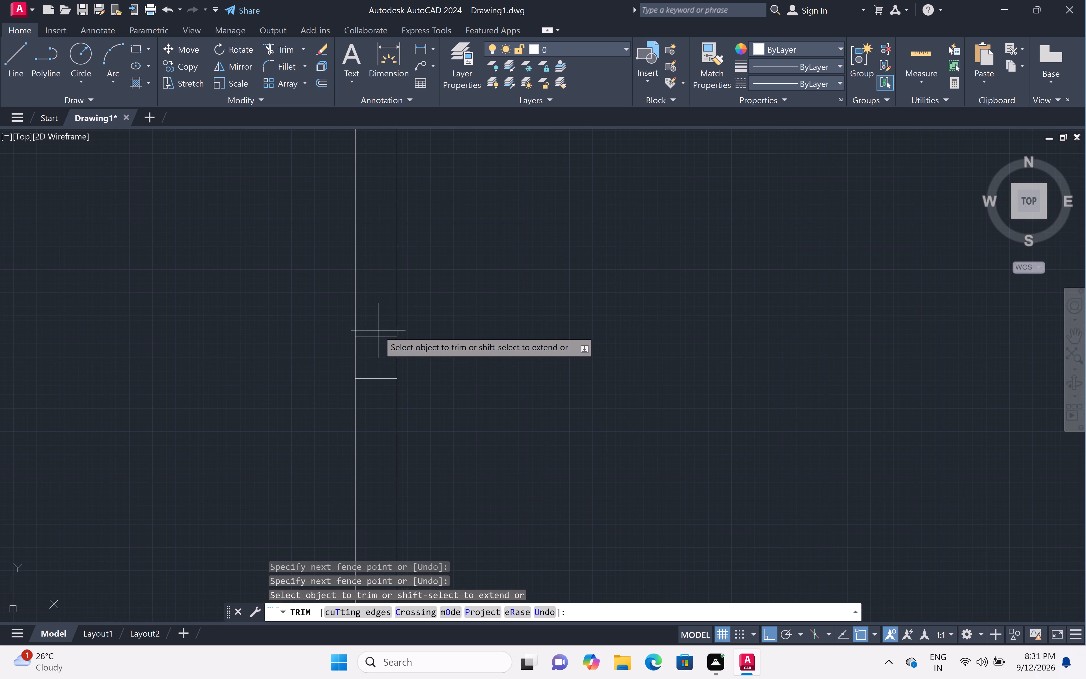
click(376, 397)
scroll(394, 347, down, 2)
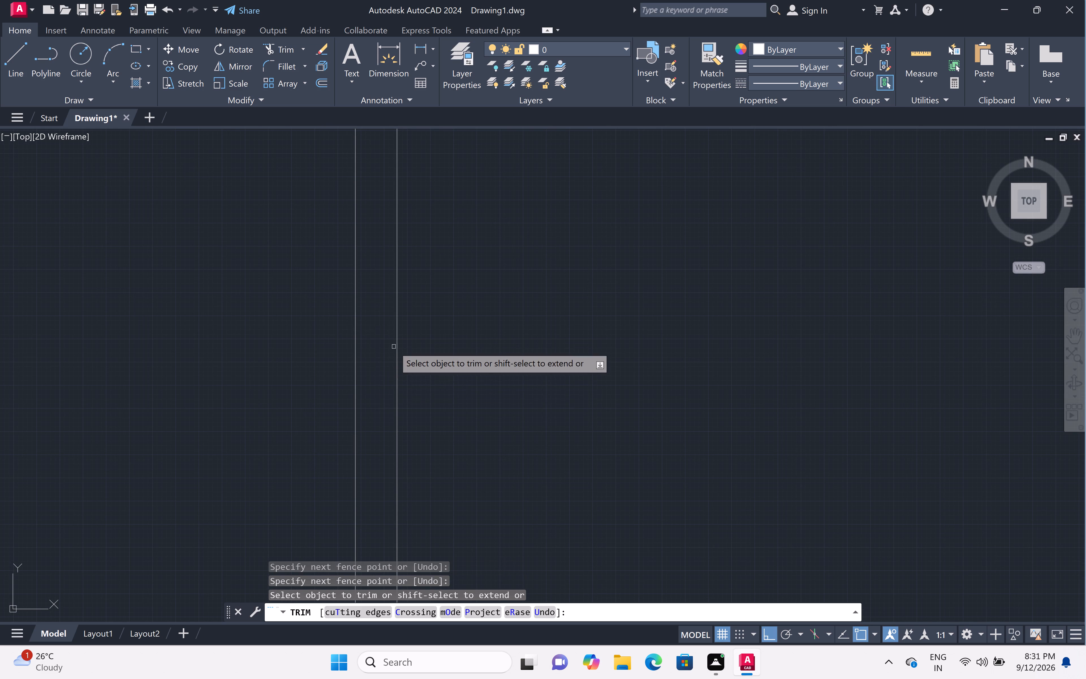
scroll(394, 347, down, 3)
key(Escape)
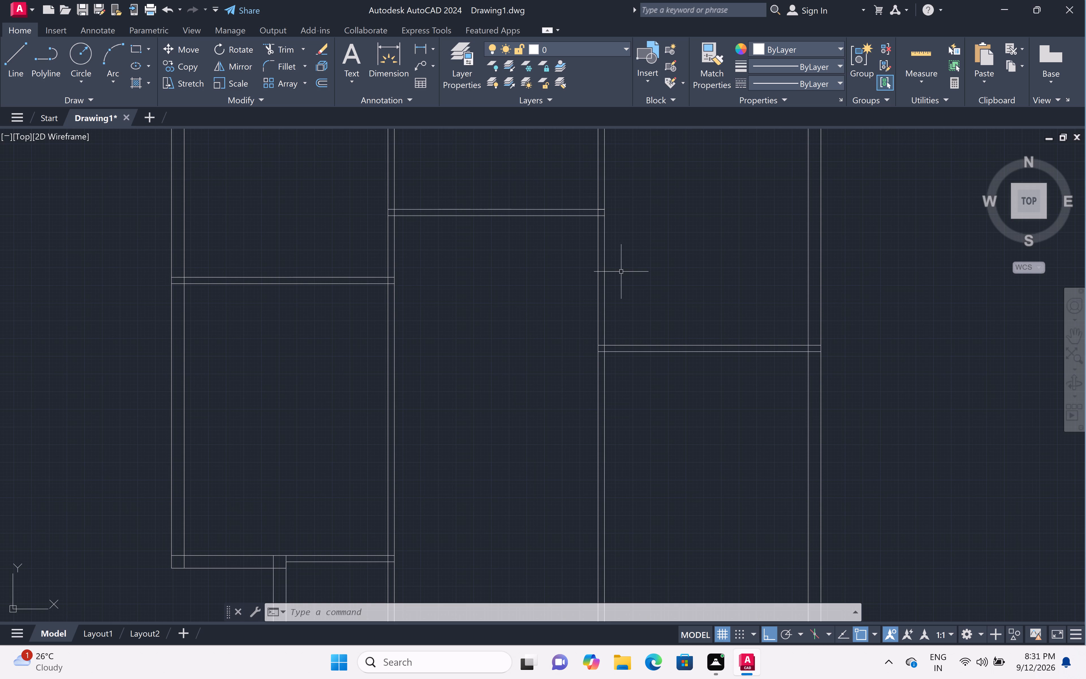
Examine the third bay's bottom partition, its junctions with the vertical walls, and the overall room layout.
scroll(616, 281, down, 3)
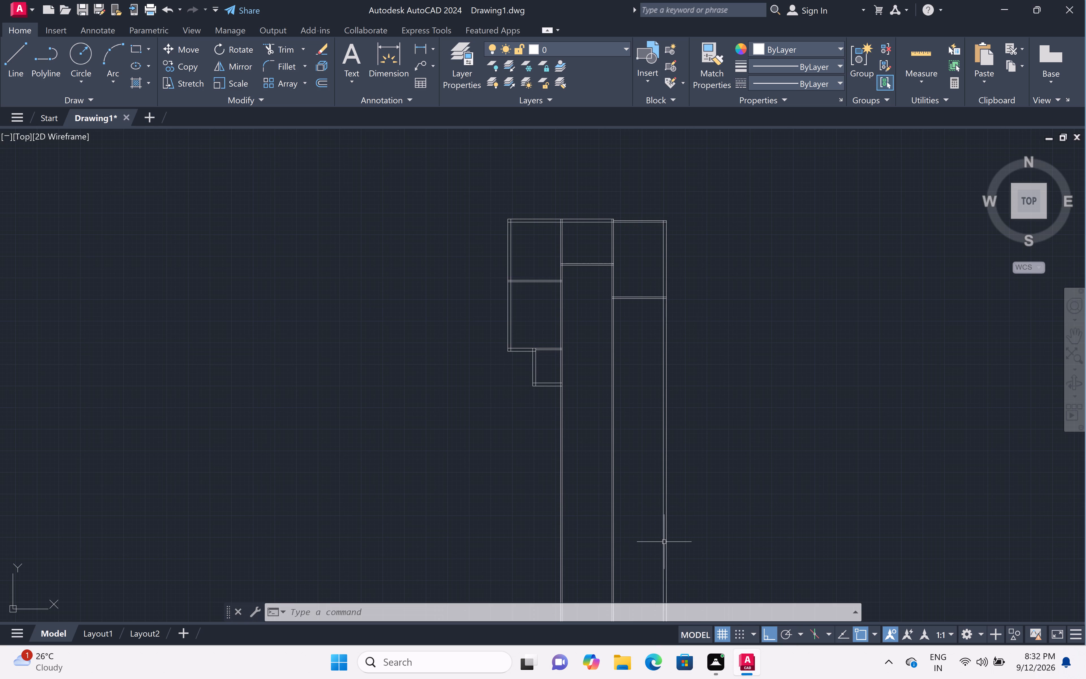
middle_drag(670, 272, 679, 356)
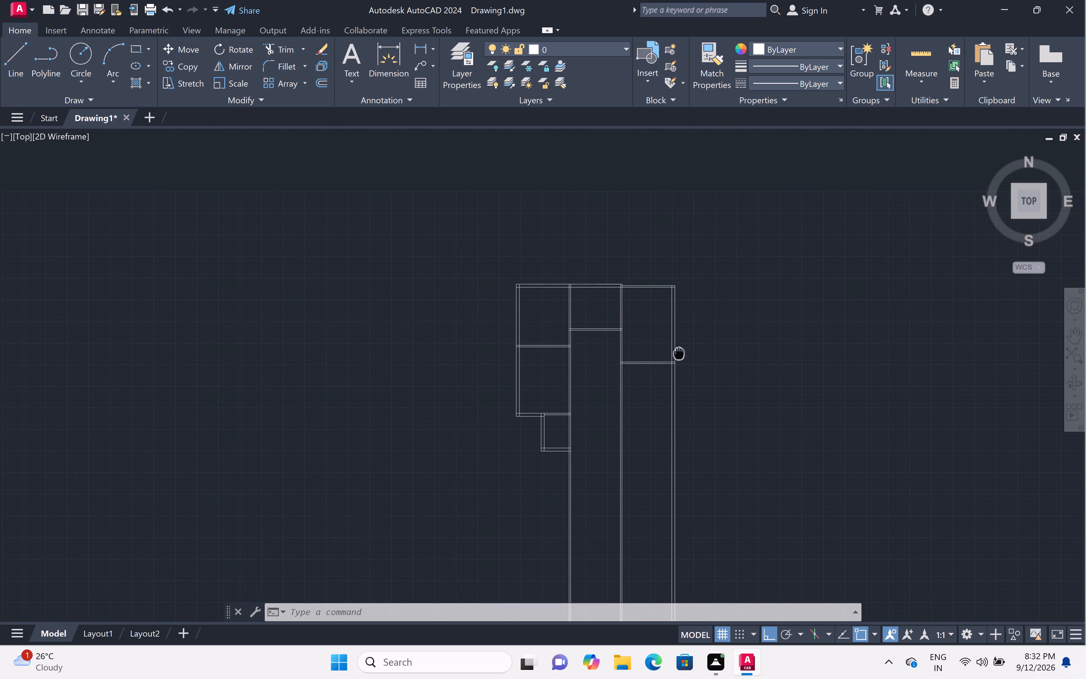
scroll(650, 409, up, 1)
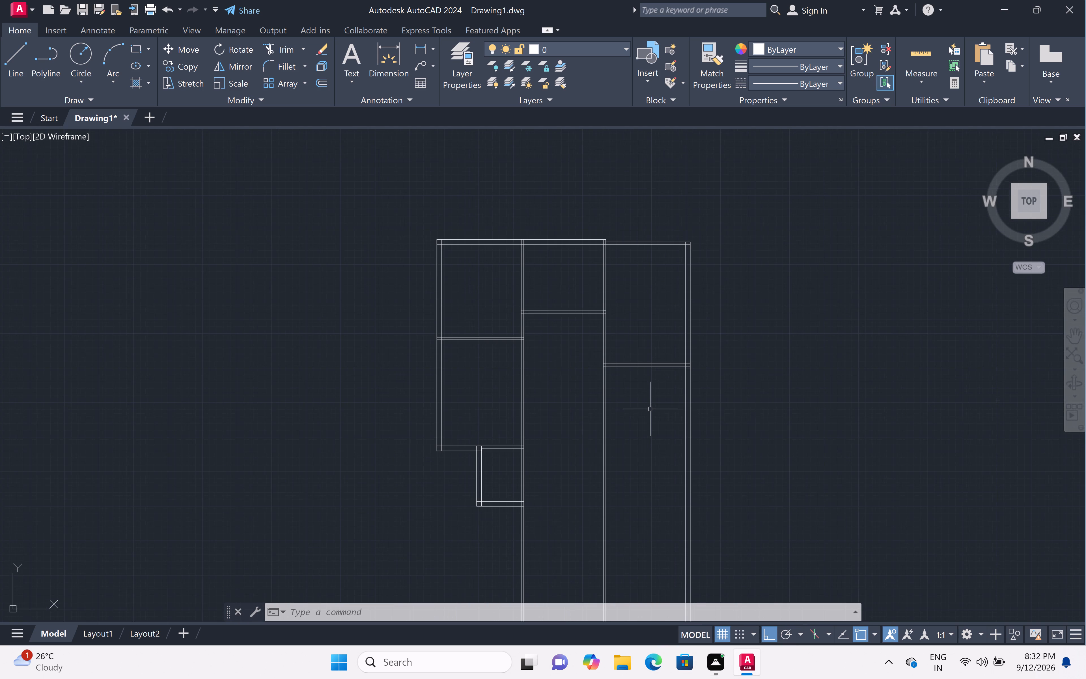
scroll(652, 411, up, 2)
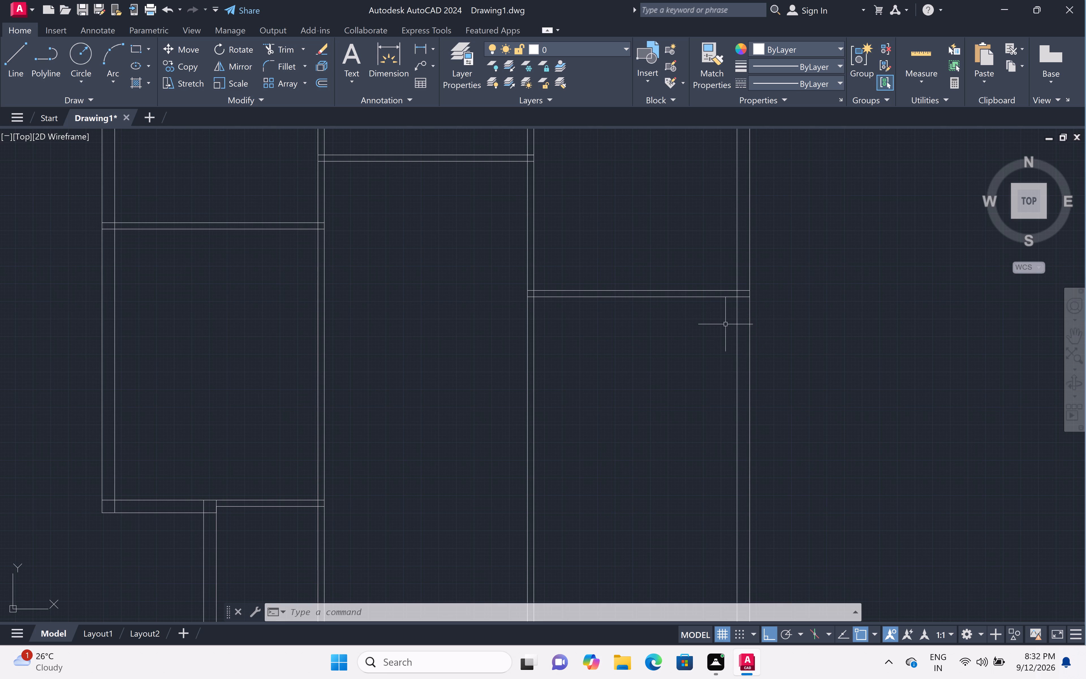
scroll(719, 324, down, 1)
middle_drag(718, 325, 703, 376)
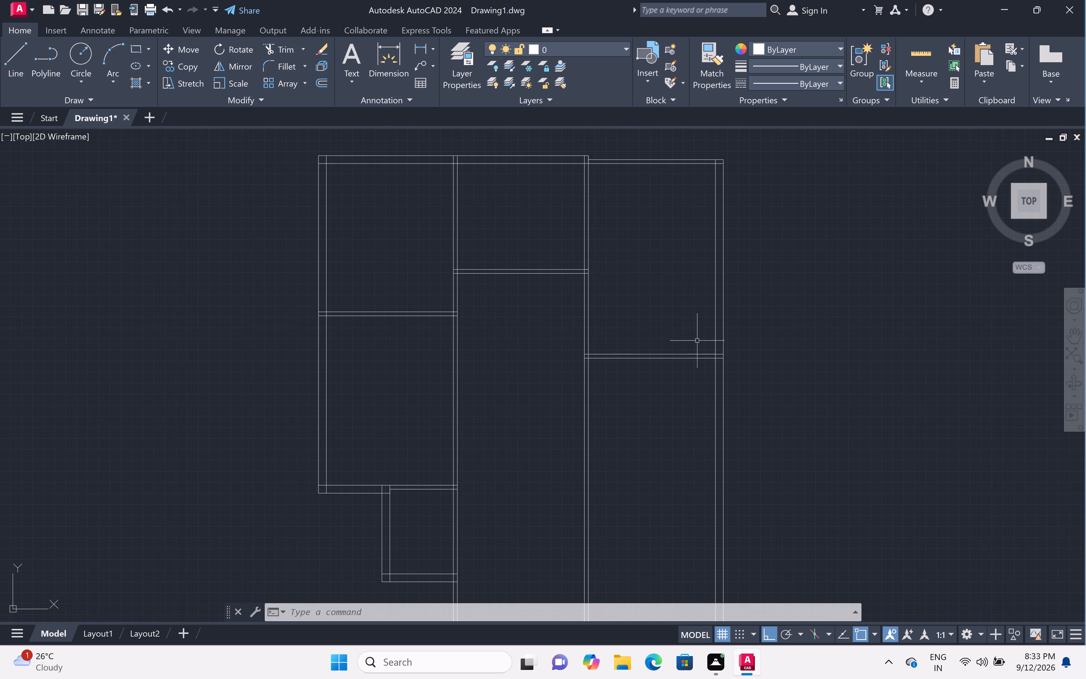
scroll(697, 341, up, 1)
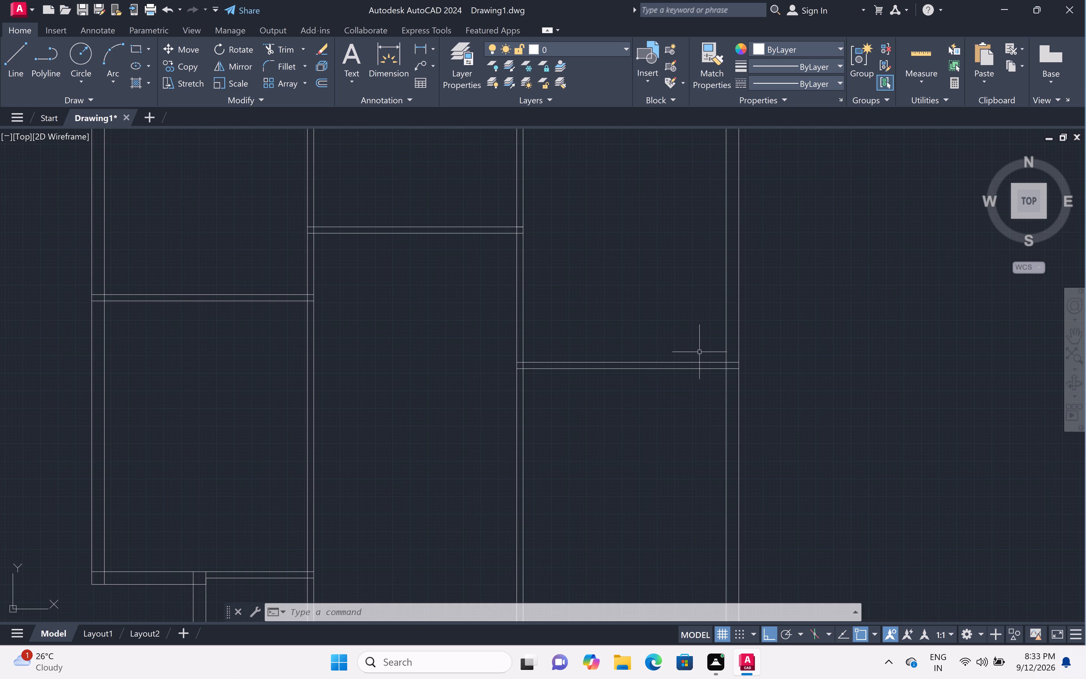
scroll(699, 352, down, 1)
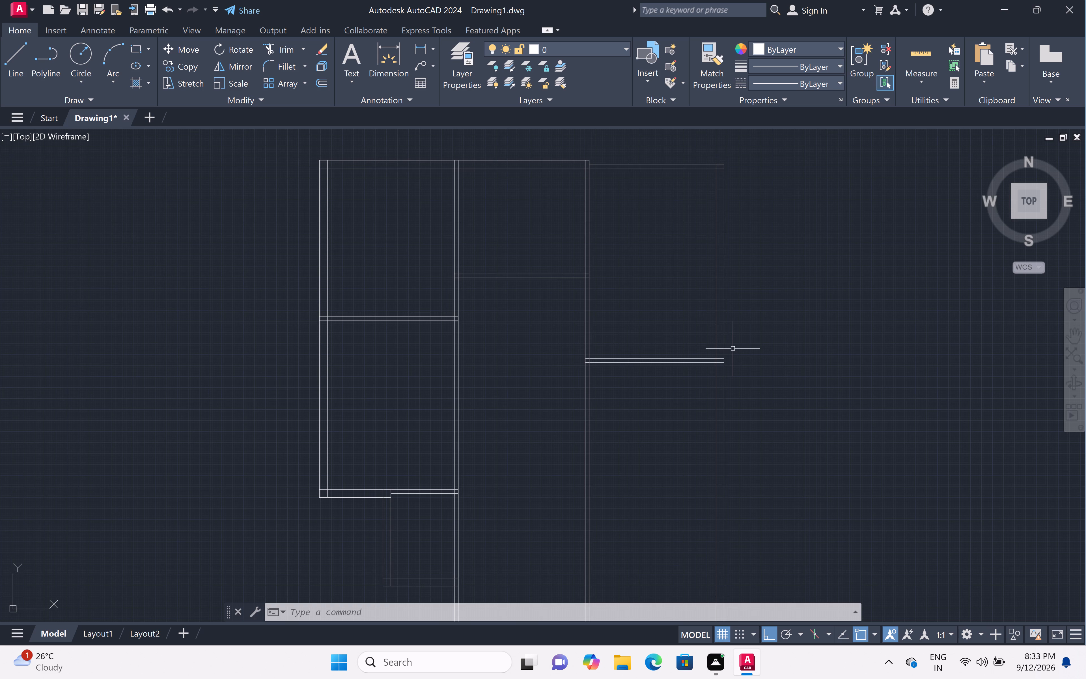
scroll(711, 328, down, 1)
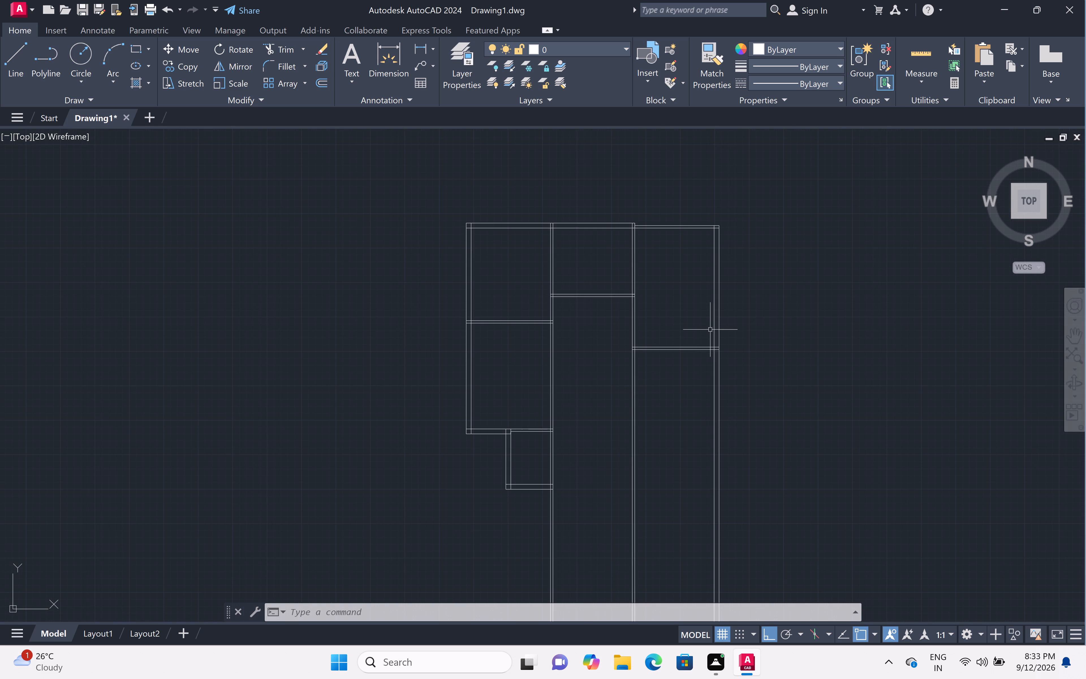
scroll(698, 349, up, 1)
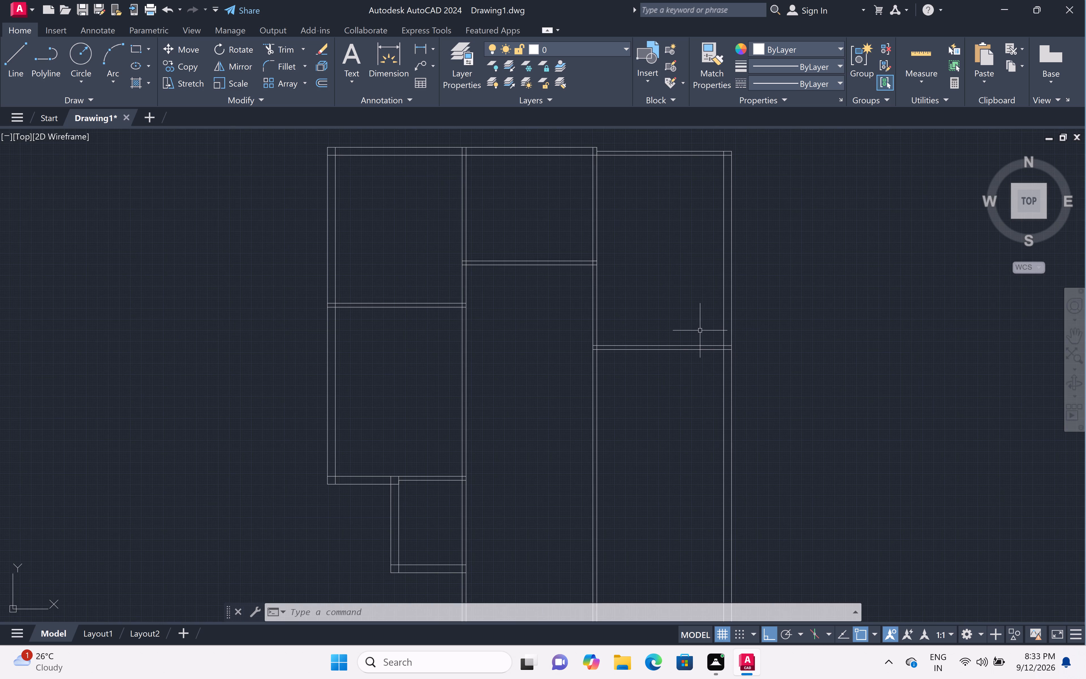
scroll(700, 330, down, 1)
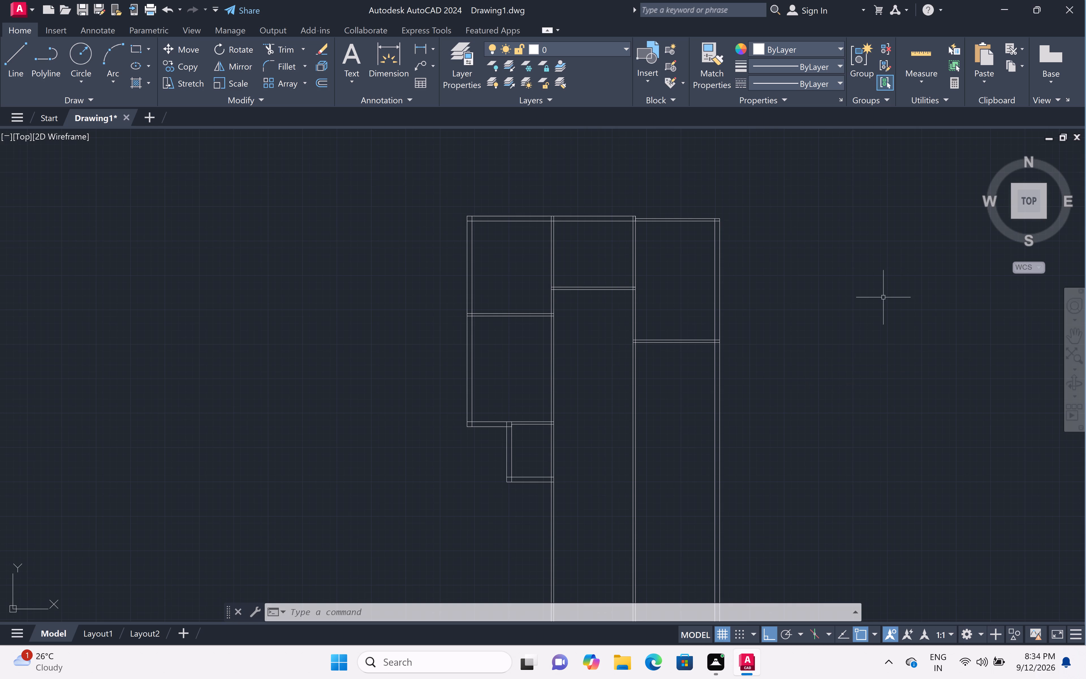
scroll(760, 345, down, 2)
middle_drag(772, 362, 712, 353)
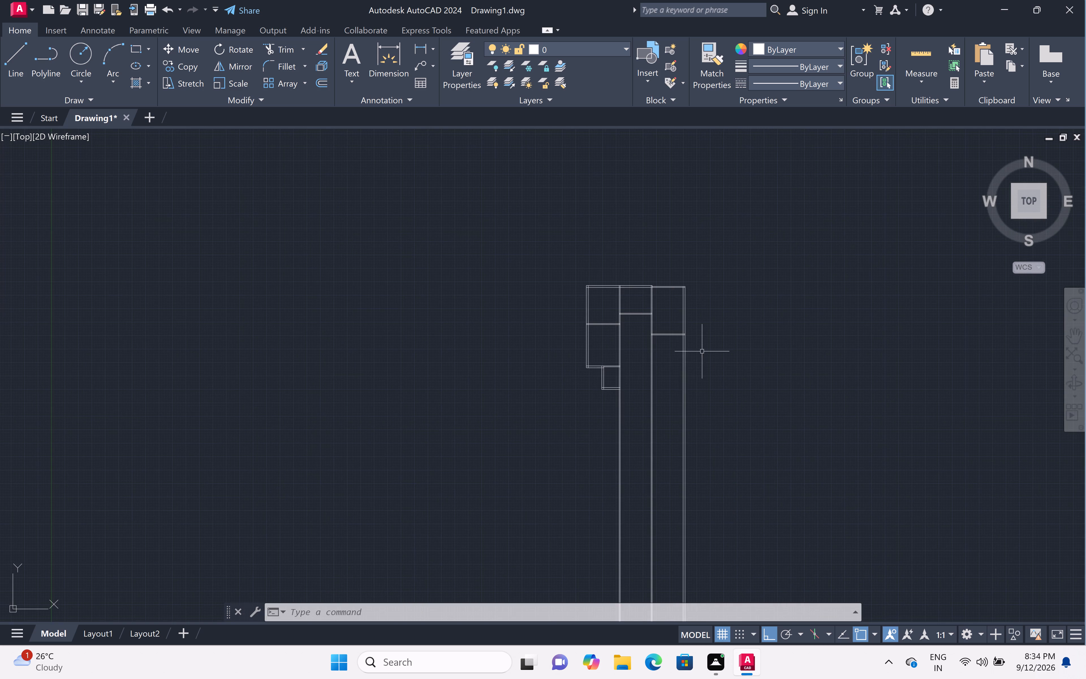
scroll(677, 364, up, 3)
scroll(672, 352, down, 1)
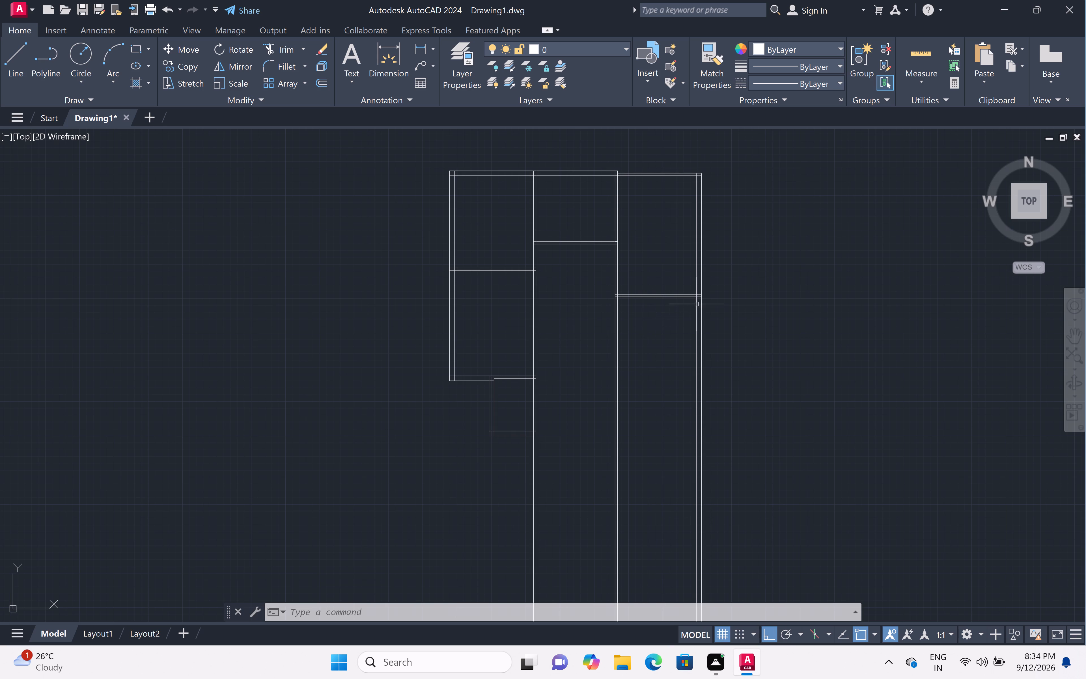
scroll(687, 263, up, 2)
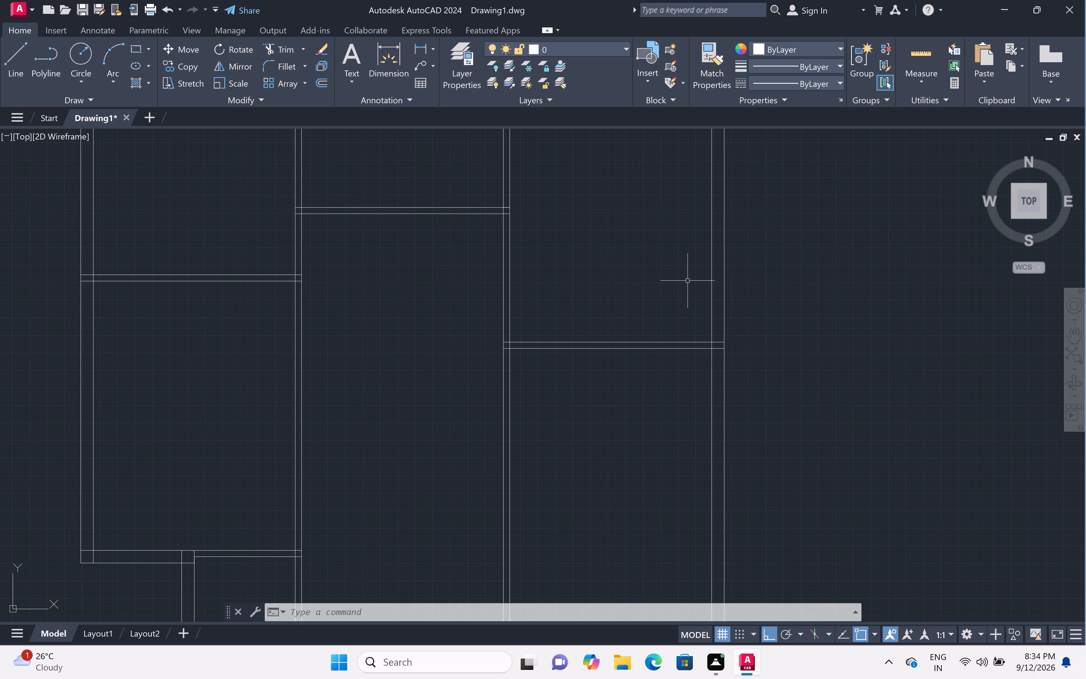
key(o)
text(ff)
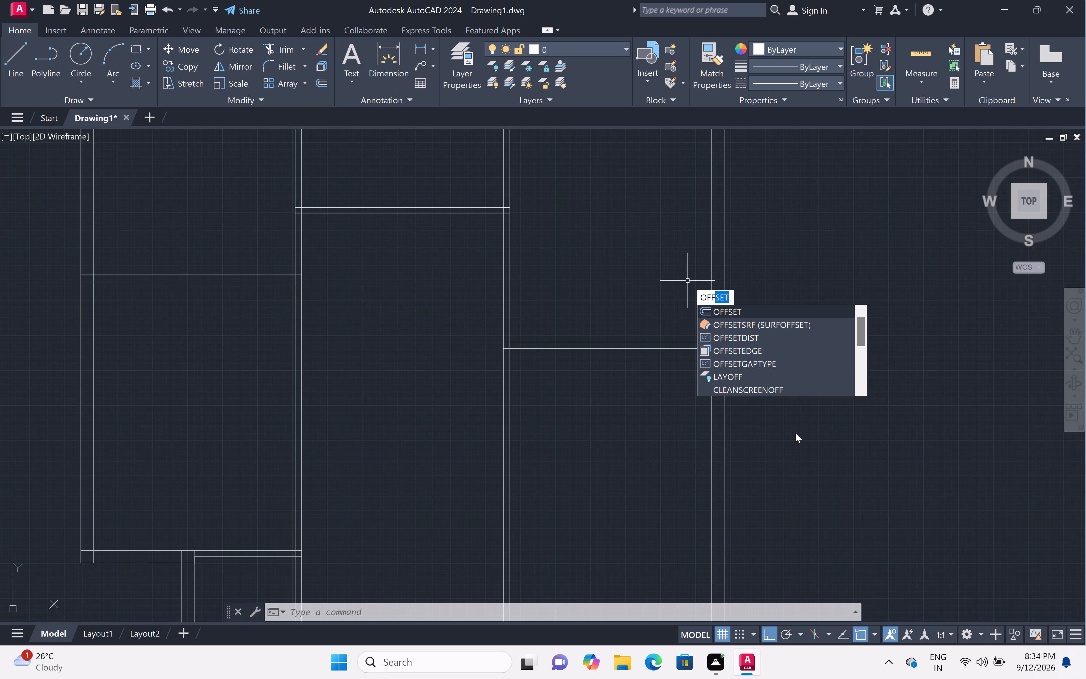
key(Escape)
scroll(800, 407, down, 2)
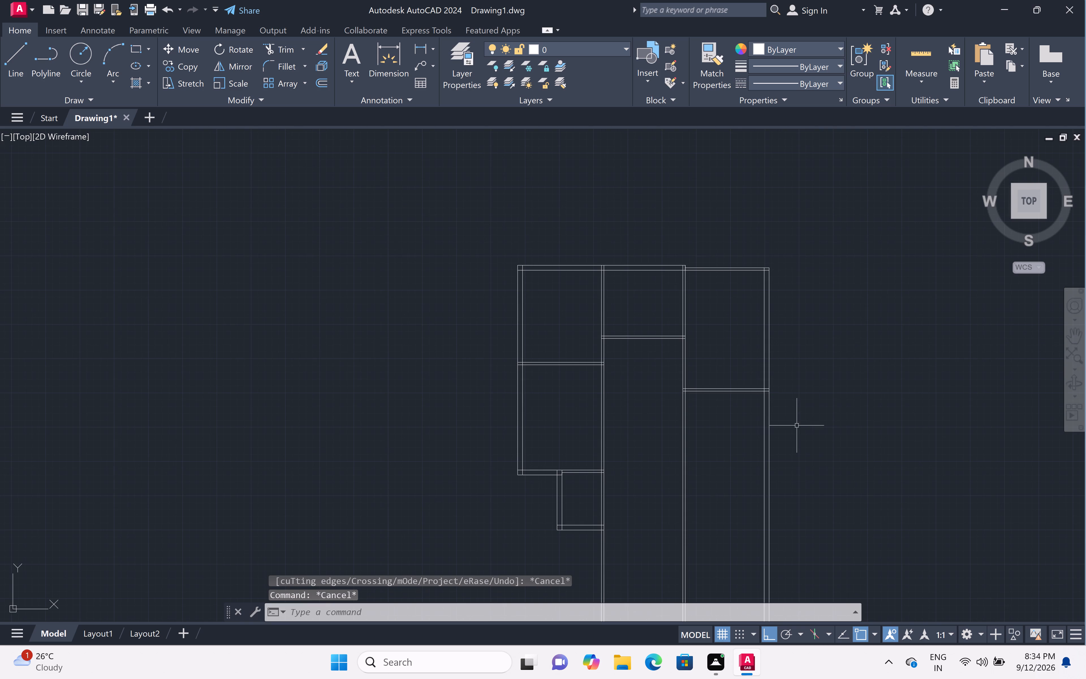
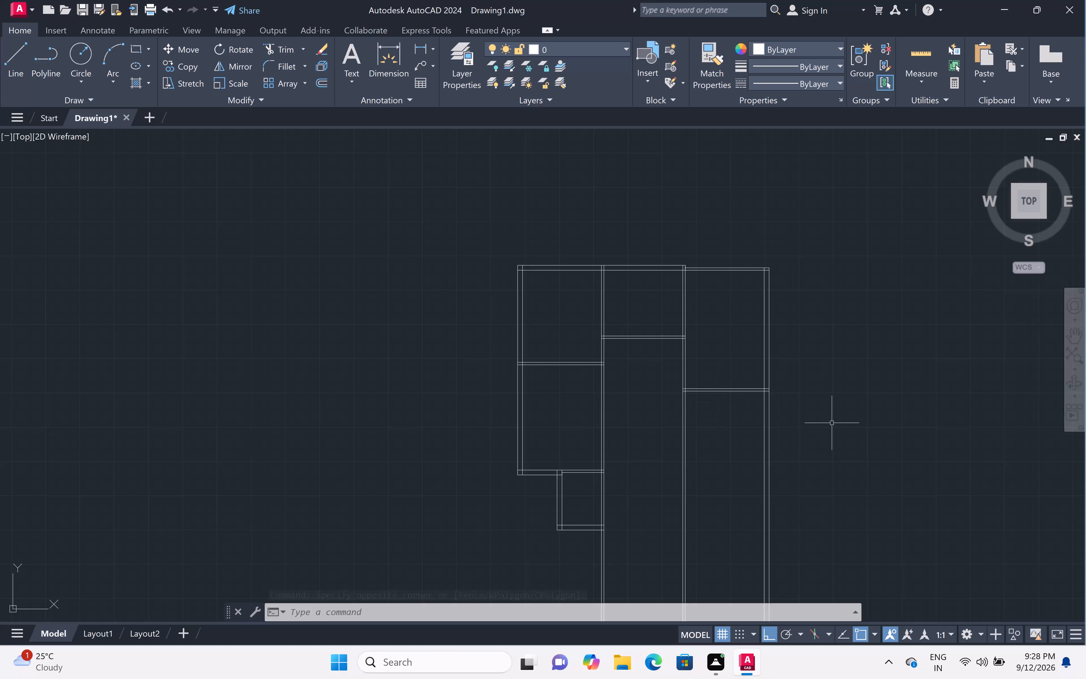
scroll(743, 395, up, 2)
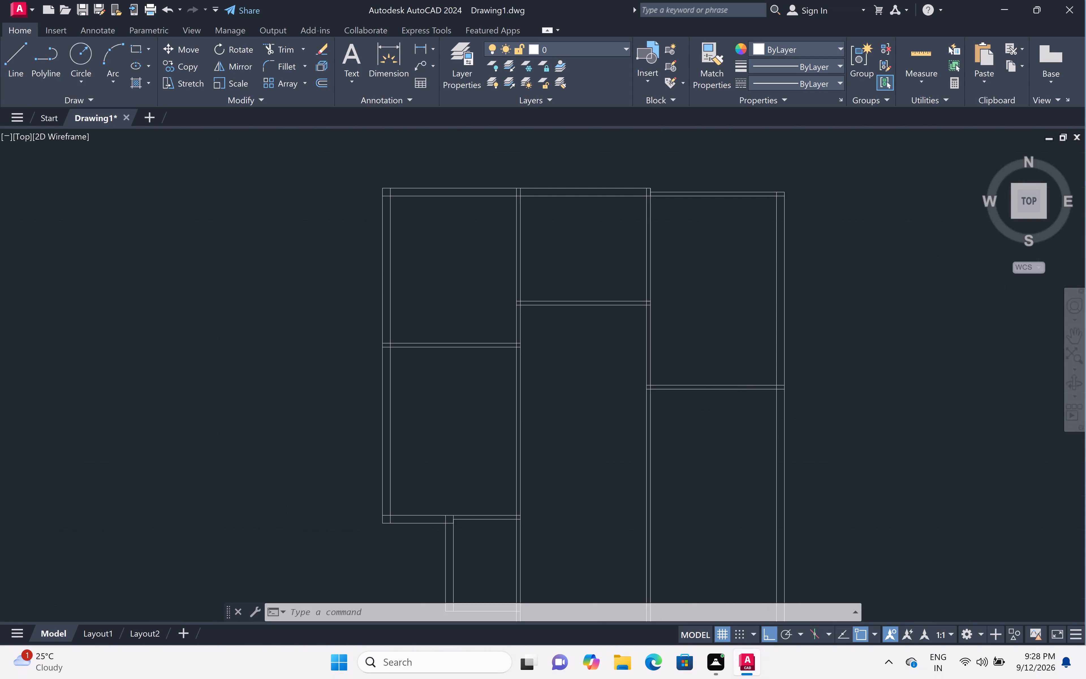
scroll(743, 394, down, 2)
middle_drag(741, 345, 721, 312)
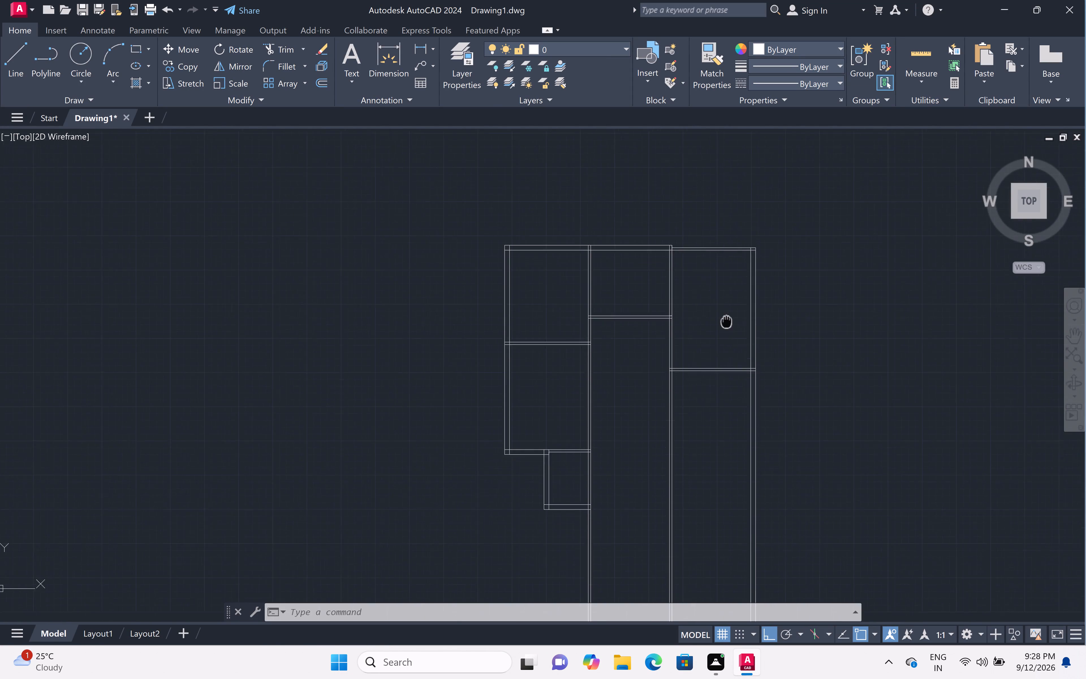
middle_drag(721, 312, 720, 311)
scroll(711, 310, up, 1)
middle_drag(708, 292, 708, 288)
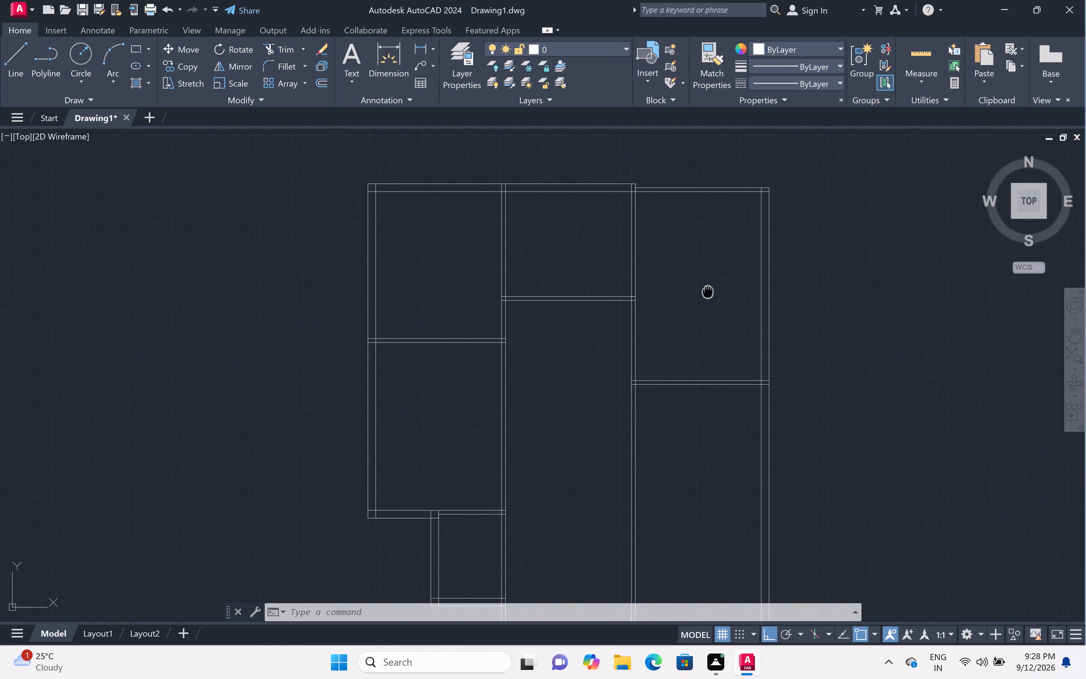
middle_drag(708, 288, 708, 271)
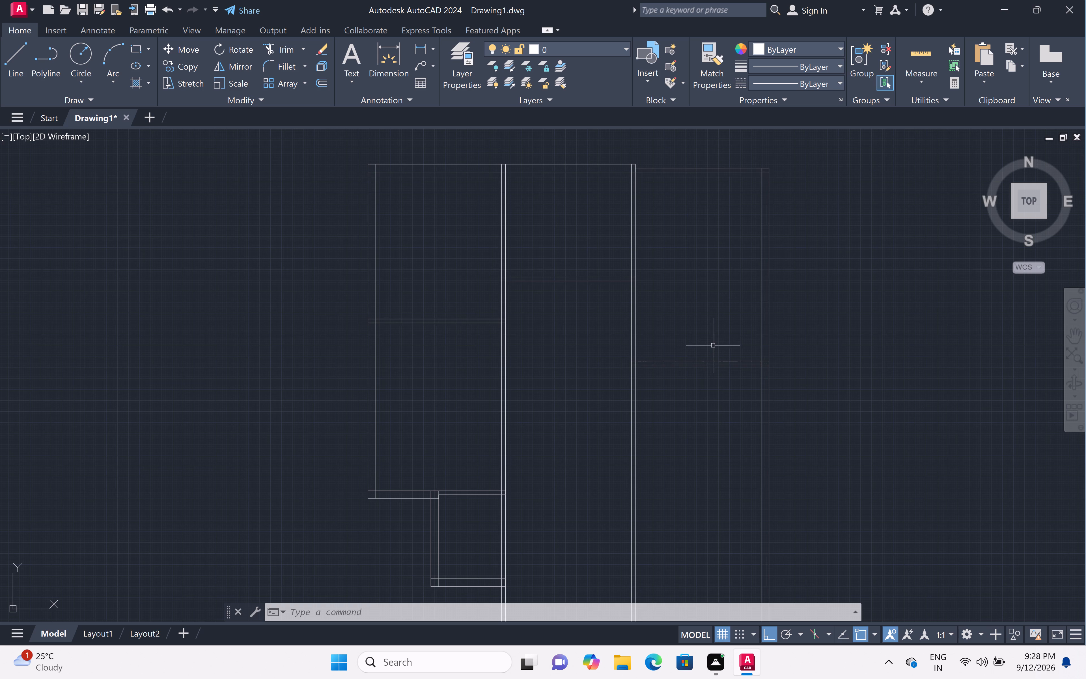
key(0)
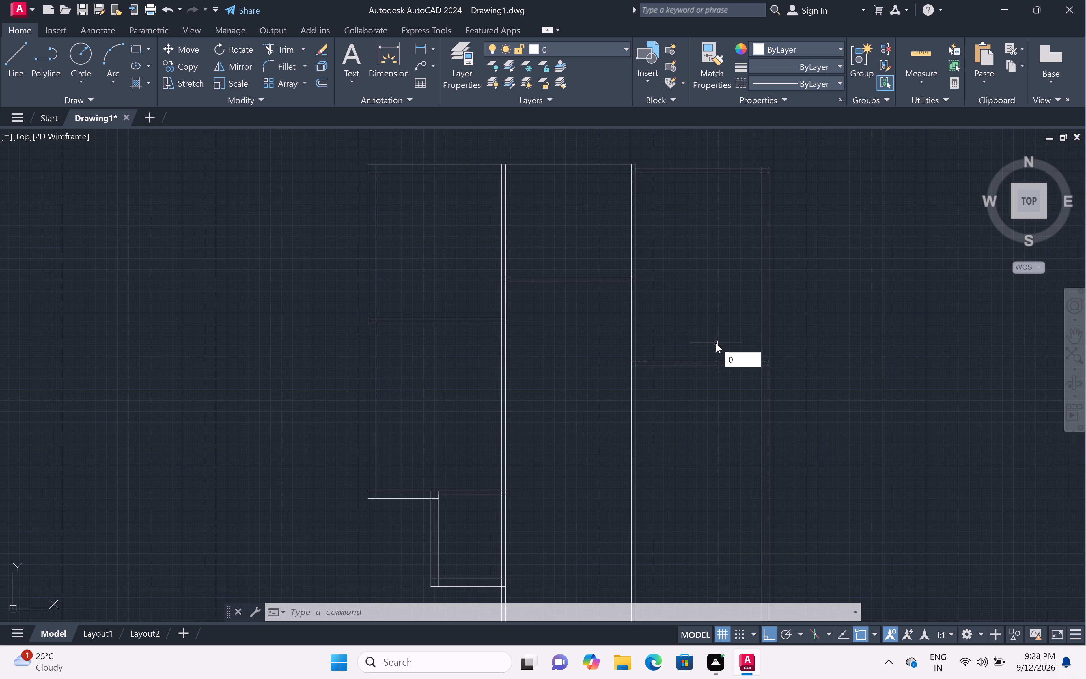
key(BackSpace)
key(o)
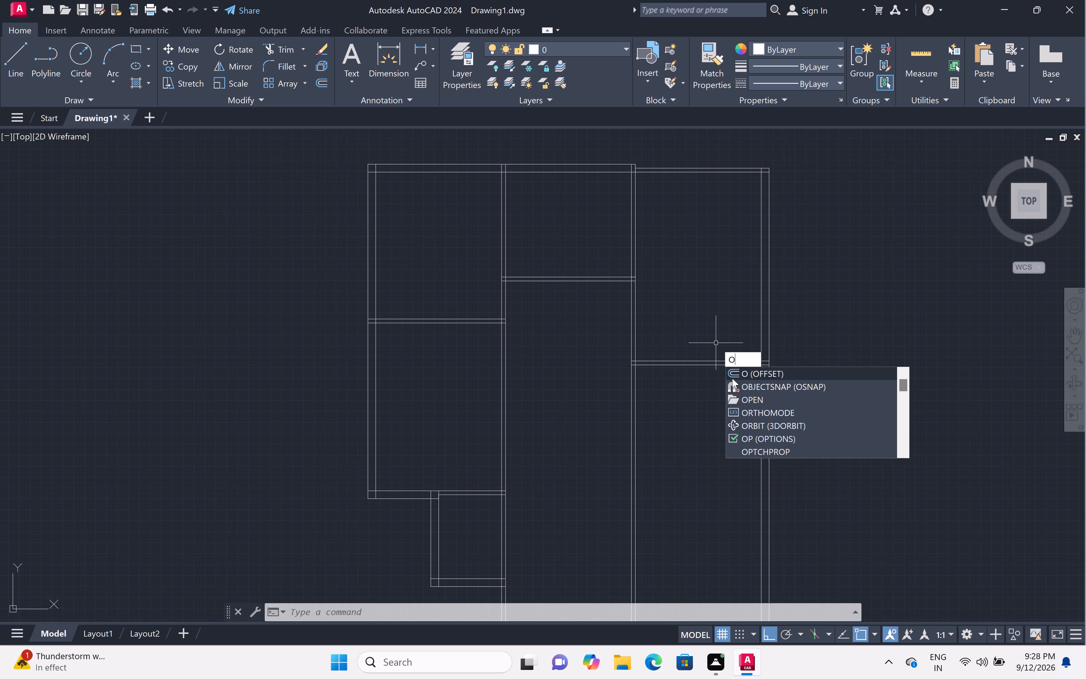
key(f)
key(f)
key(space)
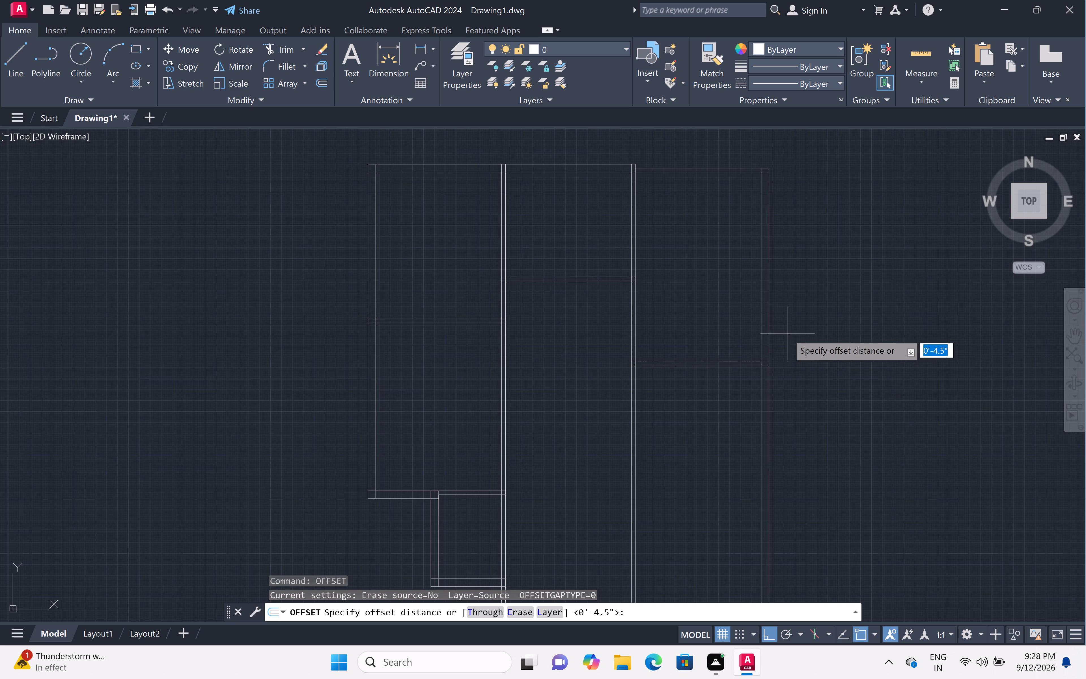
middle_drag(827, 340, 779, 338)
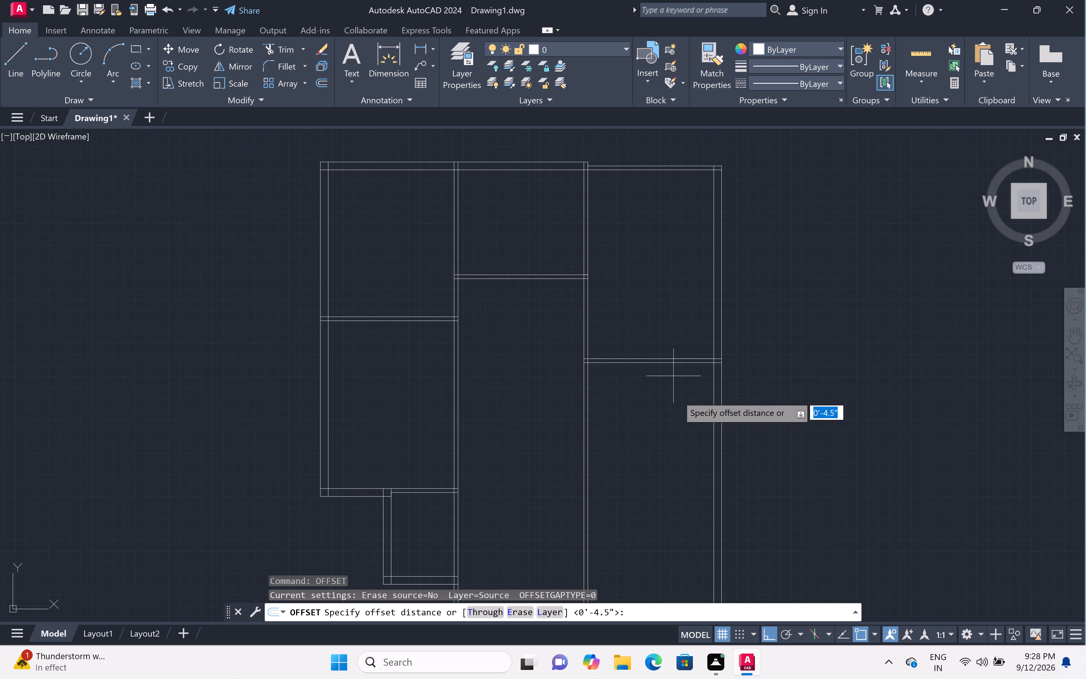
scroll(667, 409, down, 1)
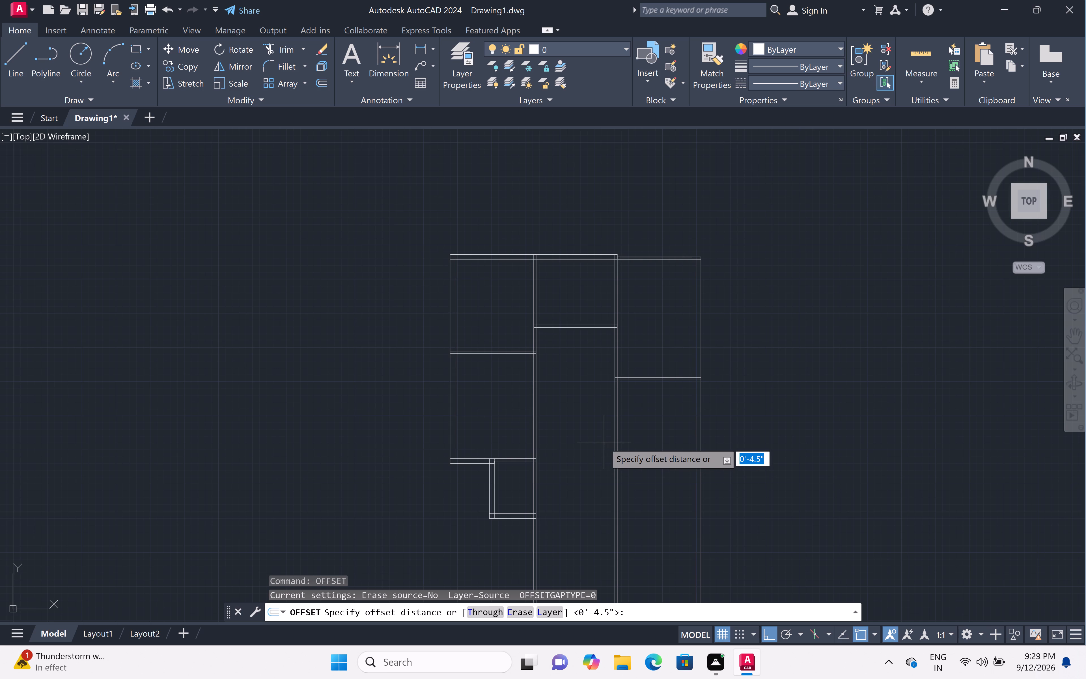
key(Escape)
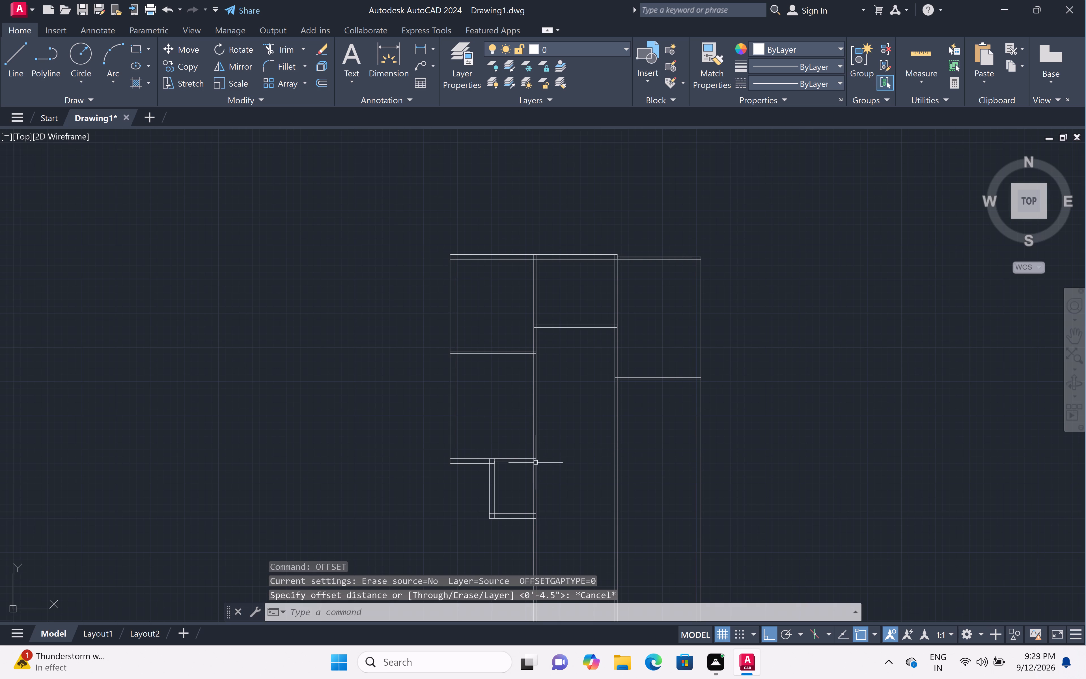
Extend the first bay's two bottom partition lines across the middle and third bays to the far outer wall.
text(ex)
key(space)
click(524, 453)
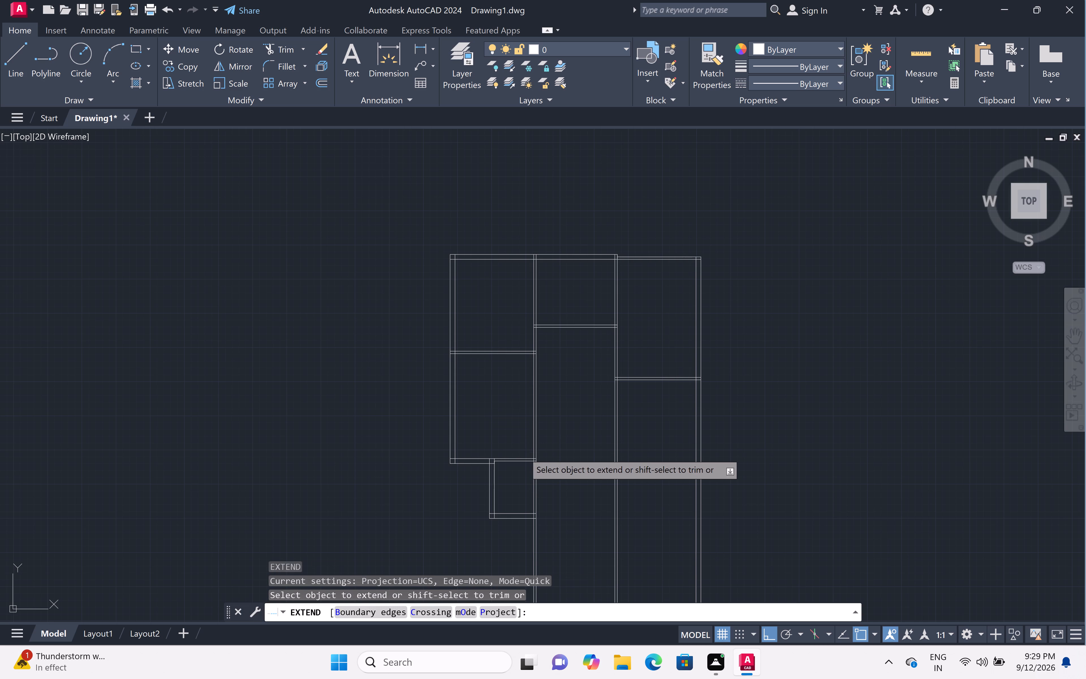
click(526, 472)
click(568, 454)
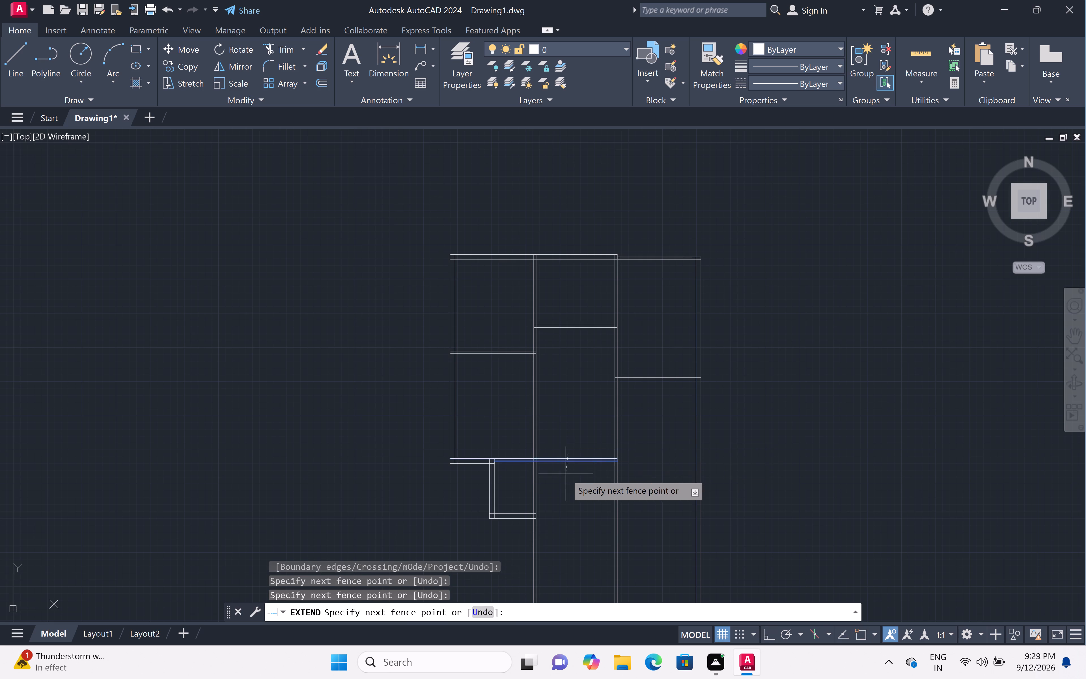
click(566, 474)
click(565, 472)
double_click(602, 444)
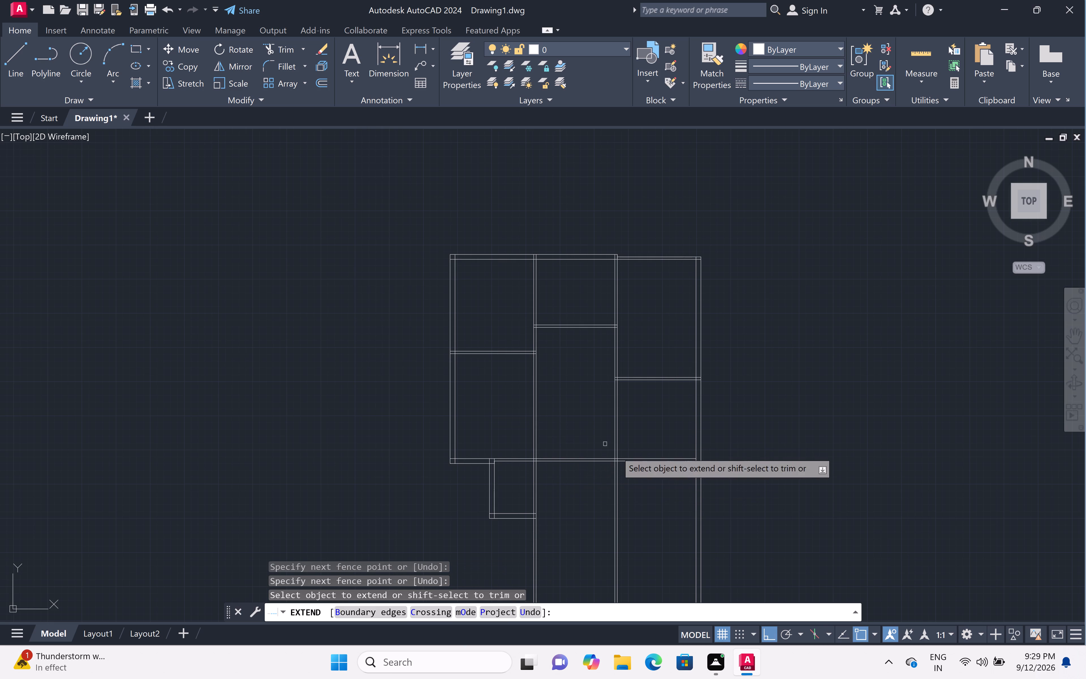
click(661, 453)
double_click(662, 470)
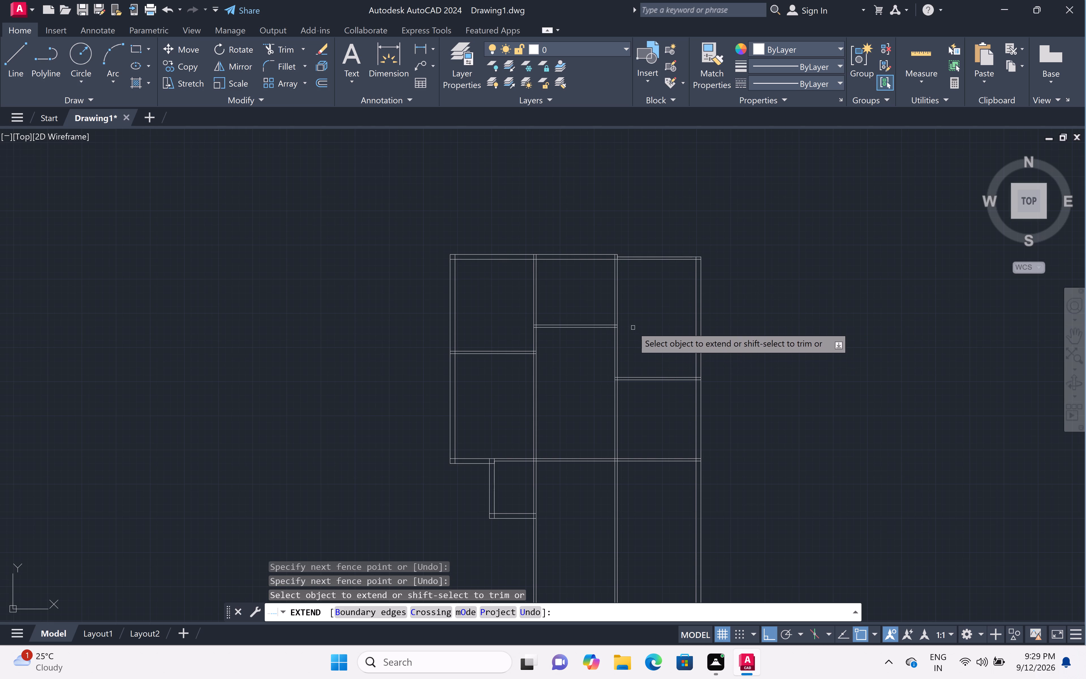
scroll(632, 326, up, 2)
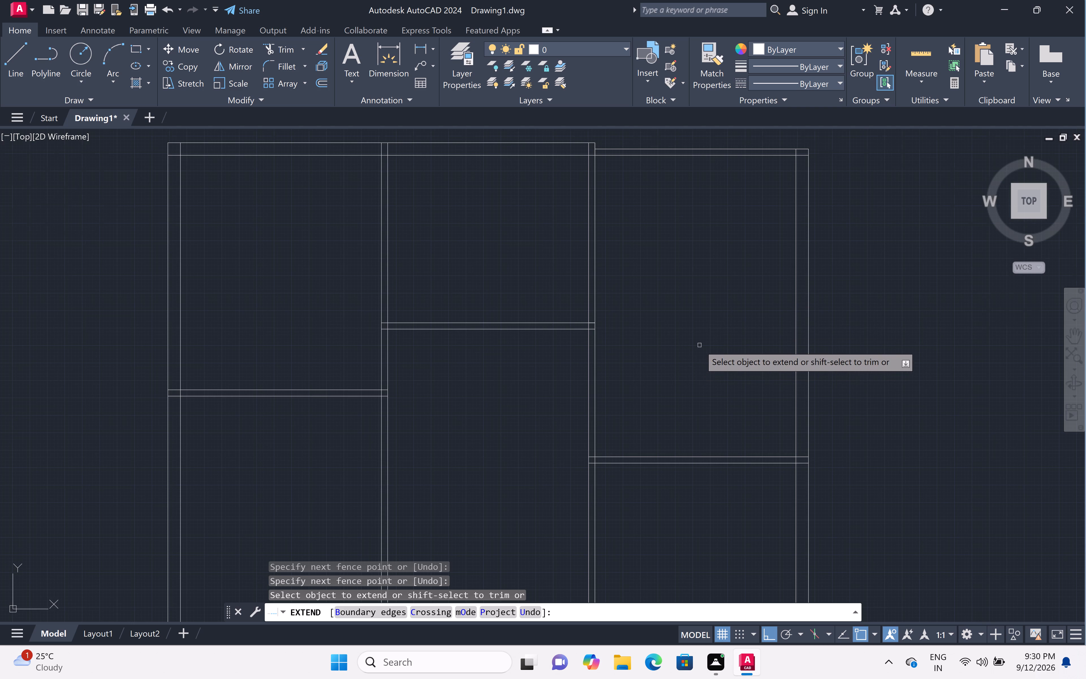
scroll(699, 345, down, 3)
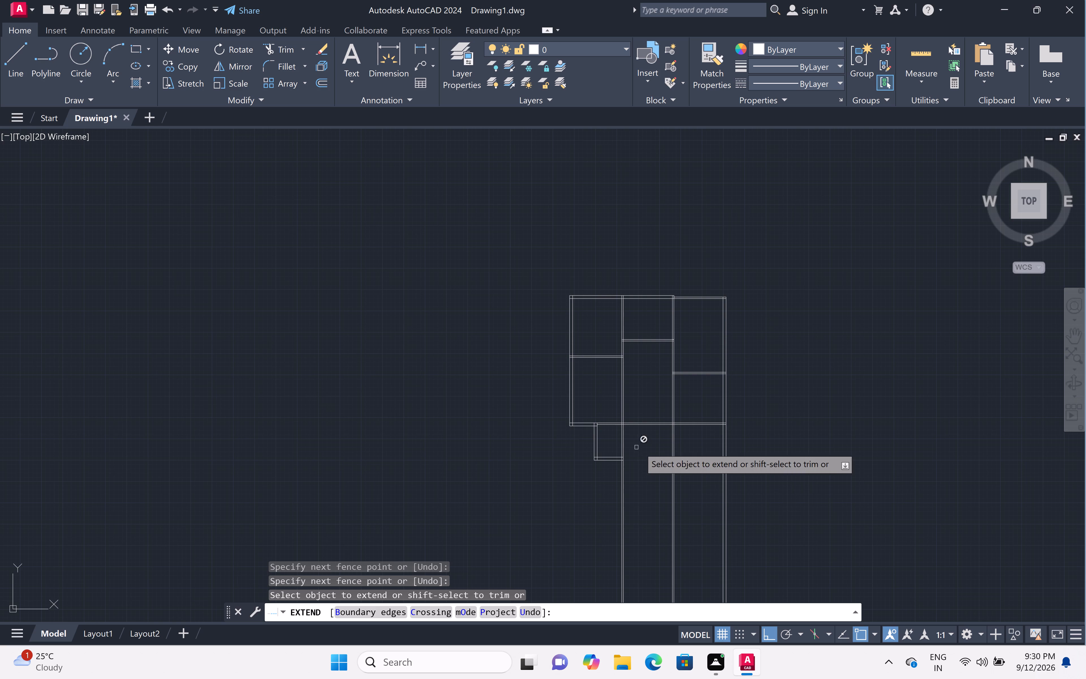
key(Escape)
Offset the middle-bay-side line of the wall between the middle and third bays 6' into the third bay.
scroll(666, 451, up, 2)
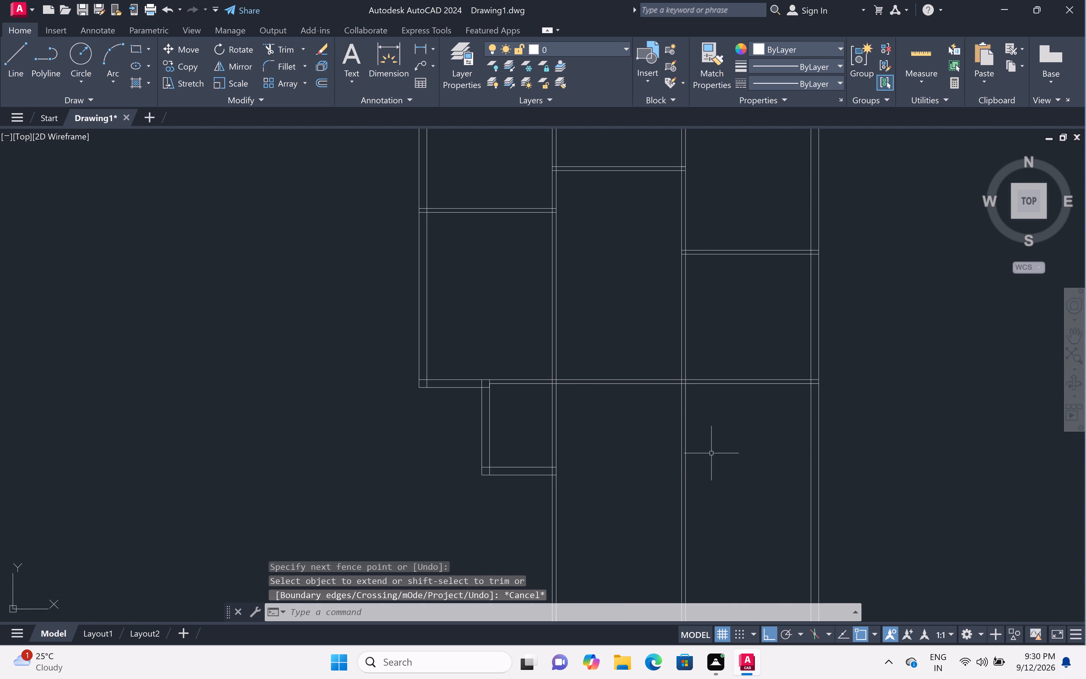
key(o)
text(ff 6)
key(apostrophe)
key(space)
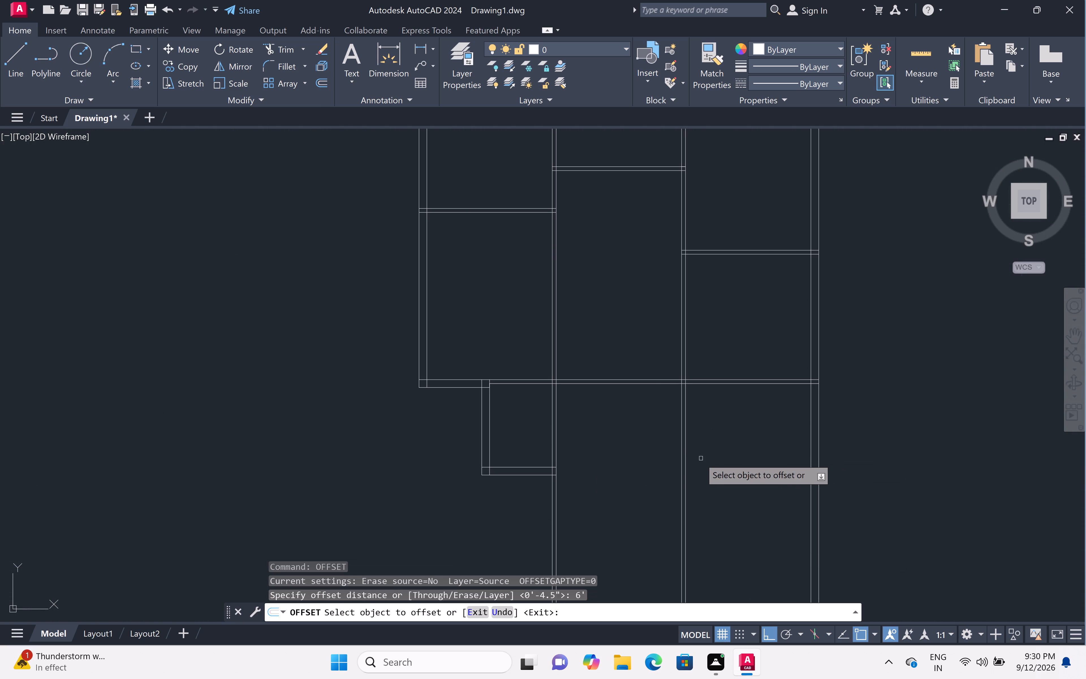
click(682, 448)
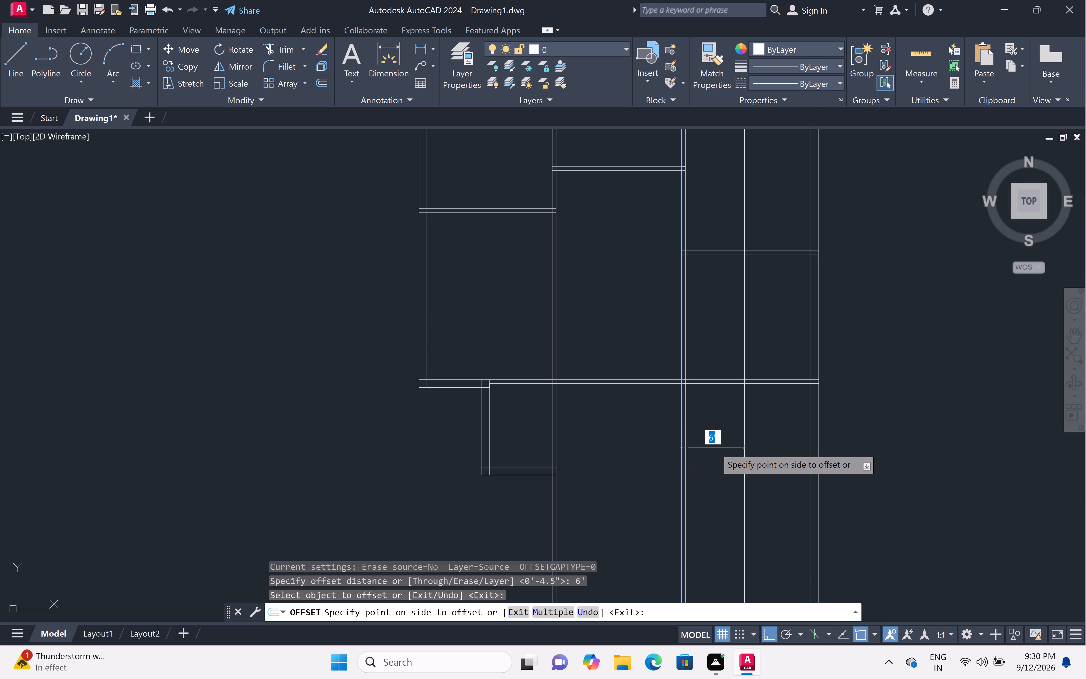
scroll(742, 454, up, 3)
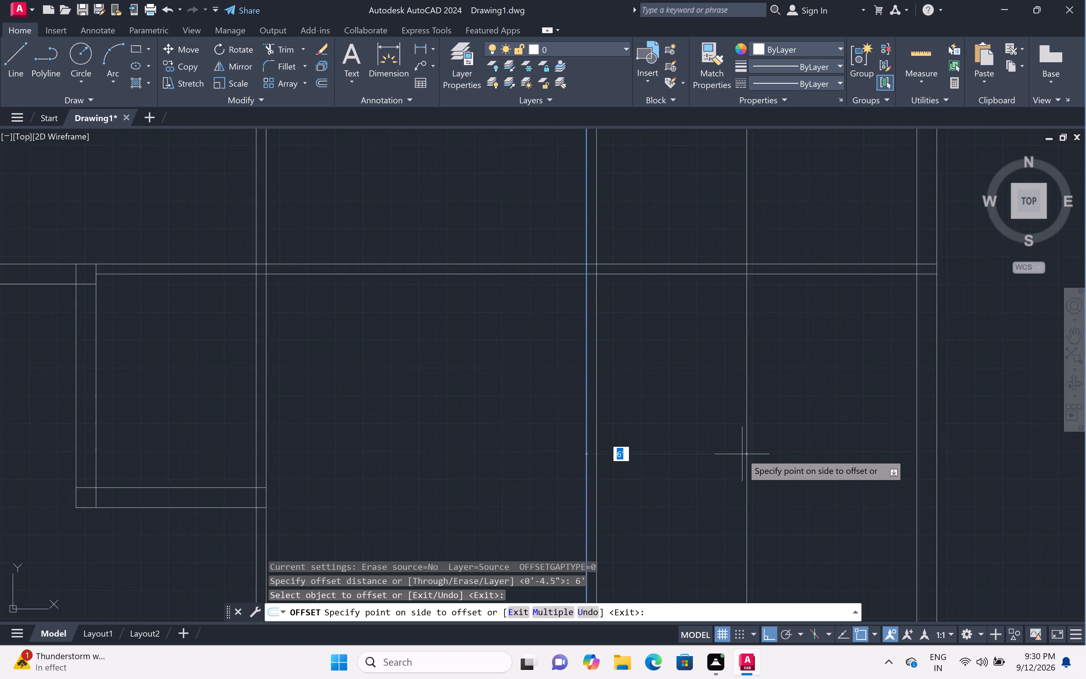
scroll(741, 450, down, 1)
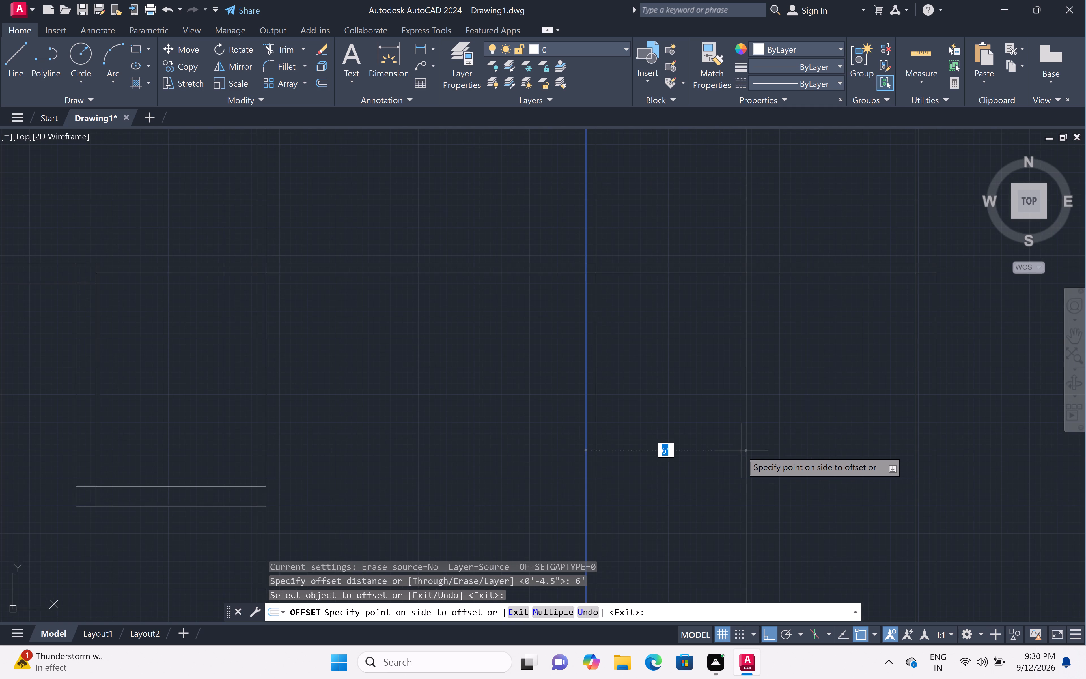
click(744, 446)
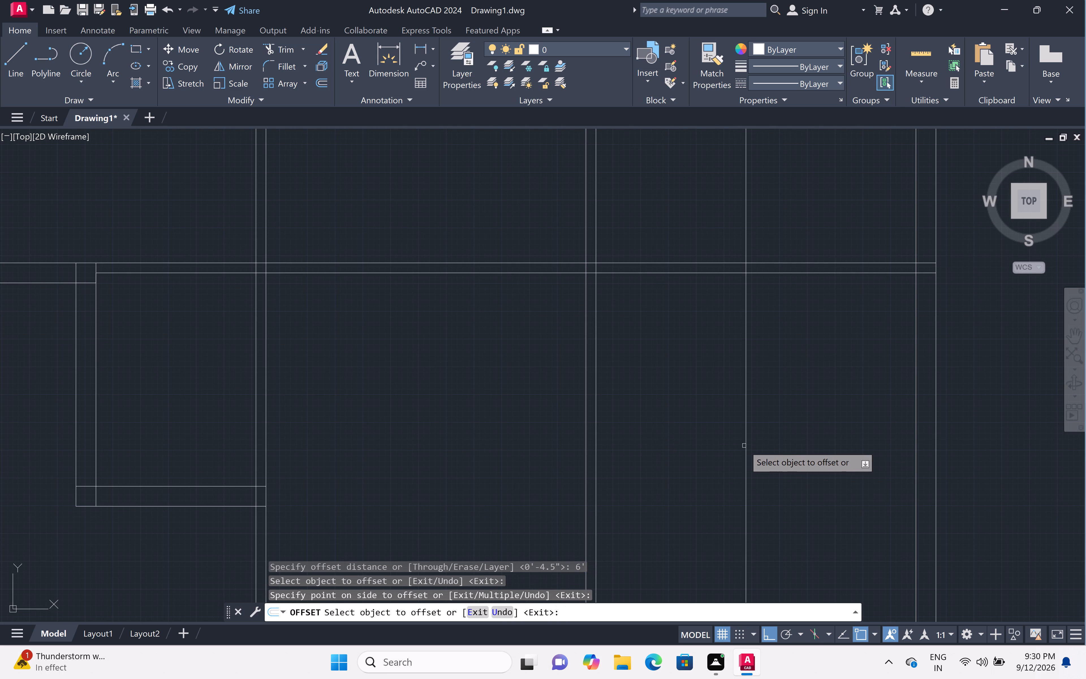
key(space)
Offset the new vertical line in the third bay 9" towards the outer wall.
key(space)
key(9)
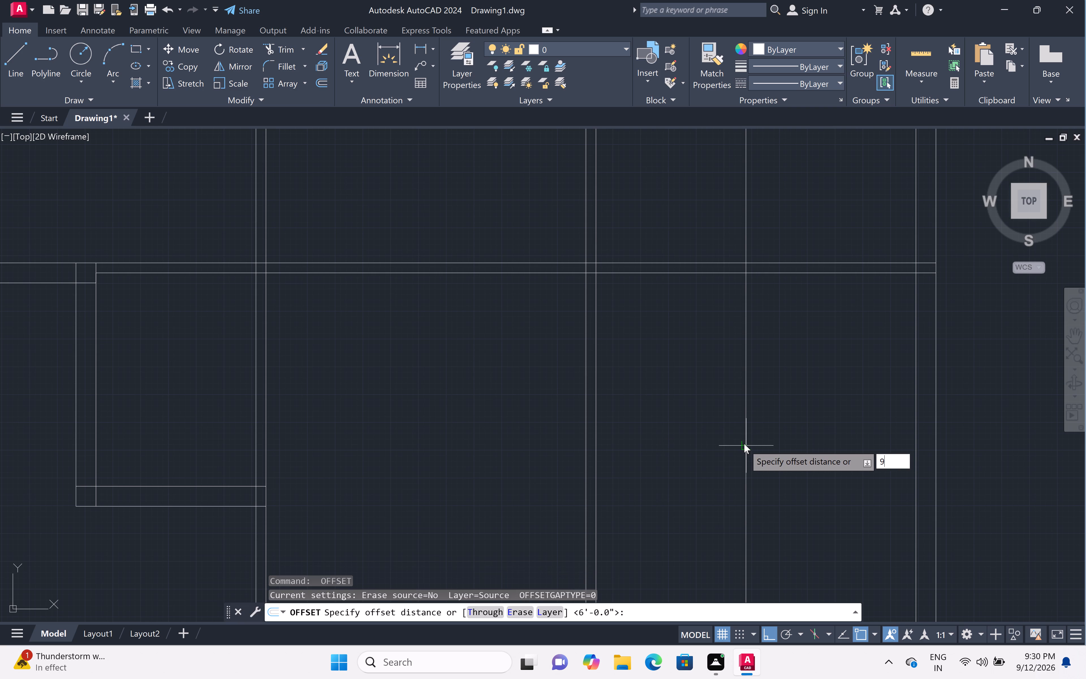
text(")
key(space)
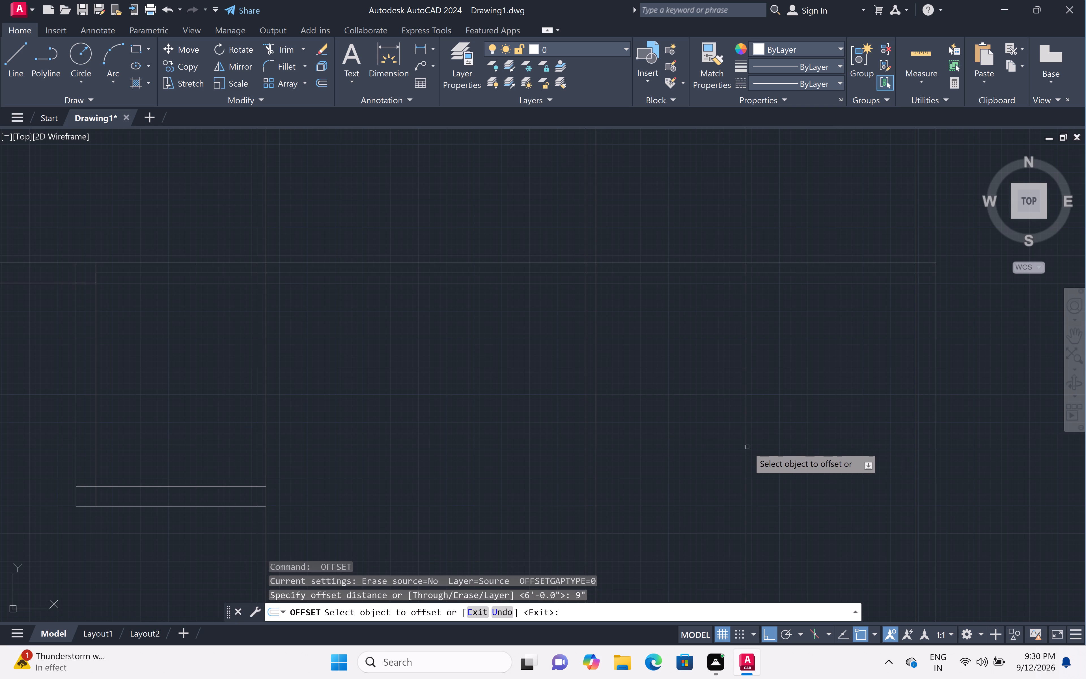
click(746, 446)
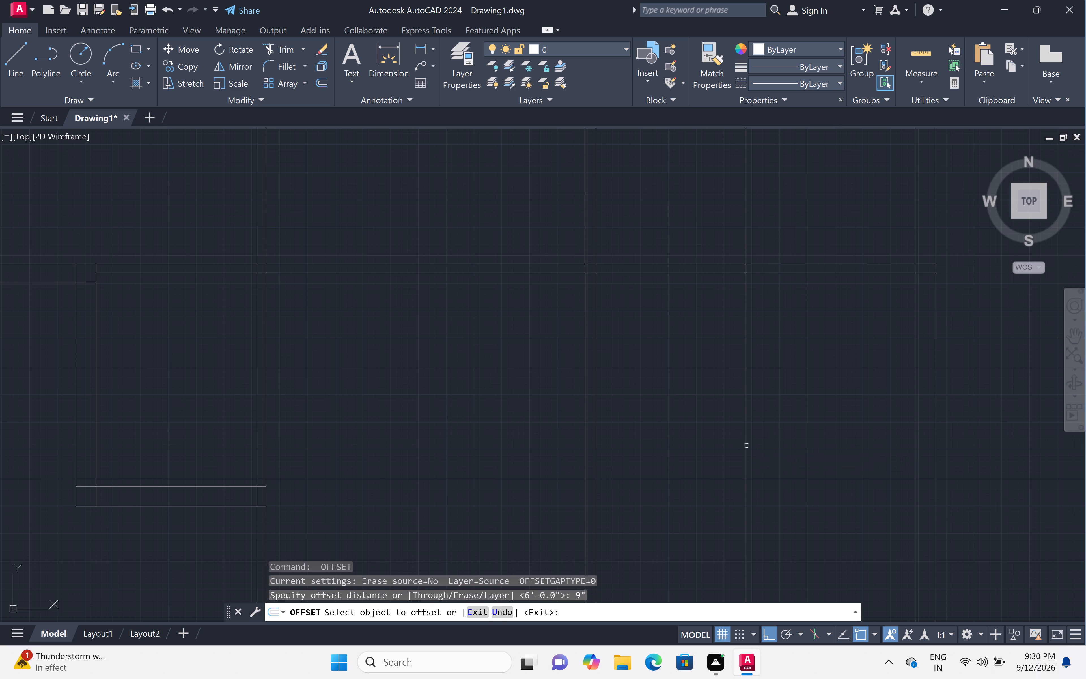
click(835, 428)
scroll(830, 414, down, 3)
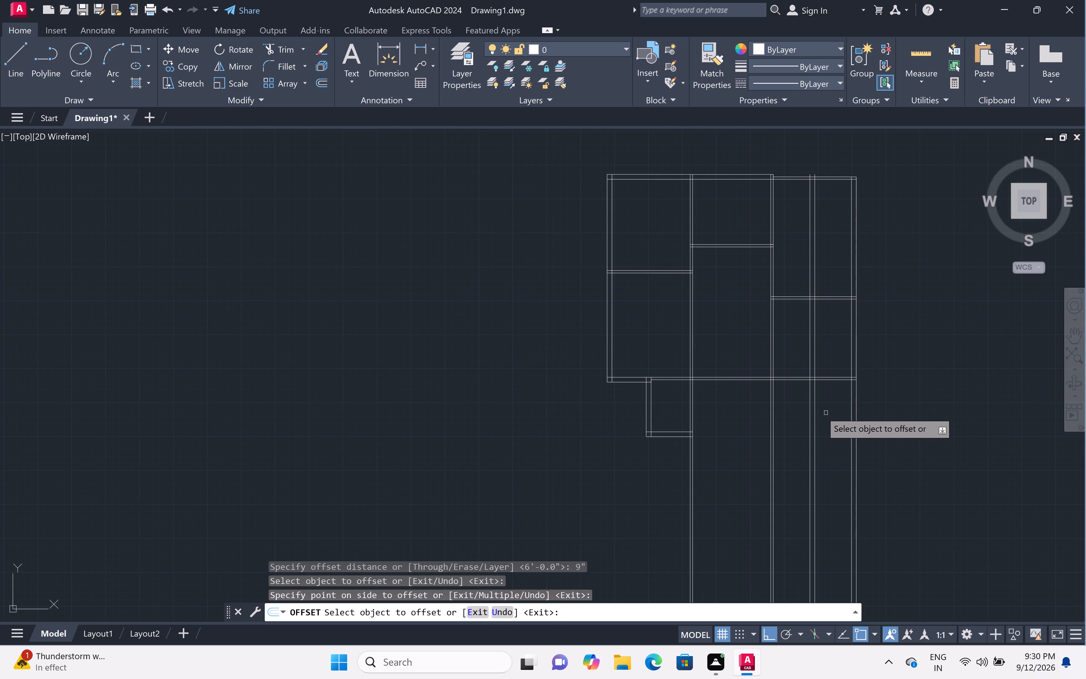
key(Escape)
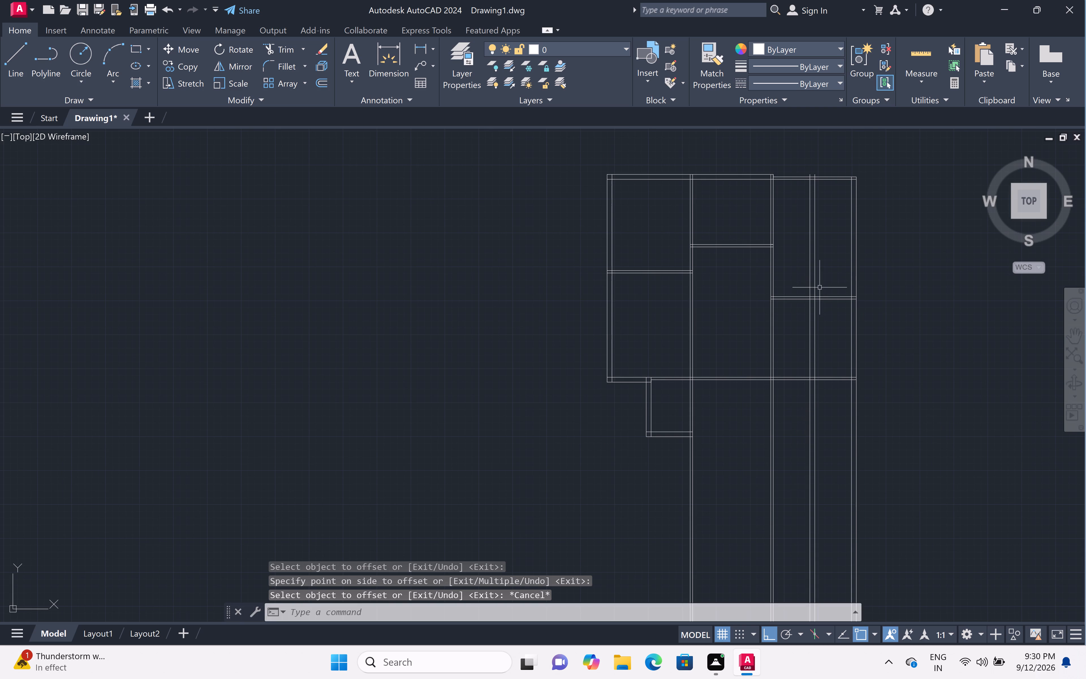
Trim the new 9" wall's two lines out of the third bay's rooms above the extended bottom partition.
scroll(825, 347, up, 6)
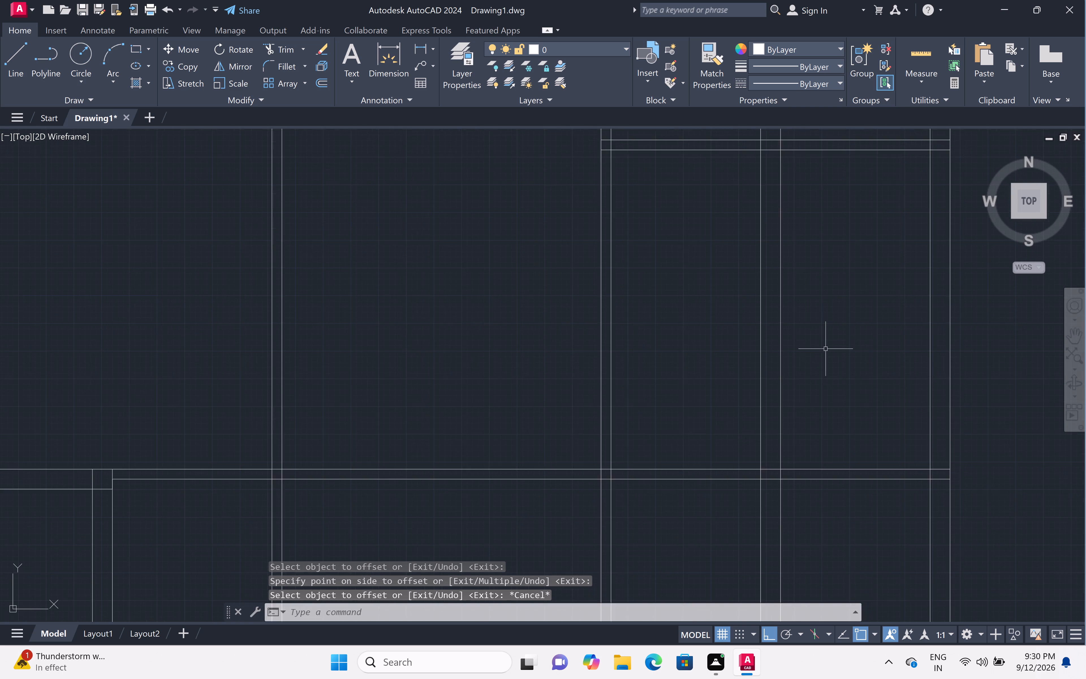
scroll(829, 360, down, 2)
key(t)
key(r)
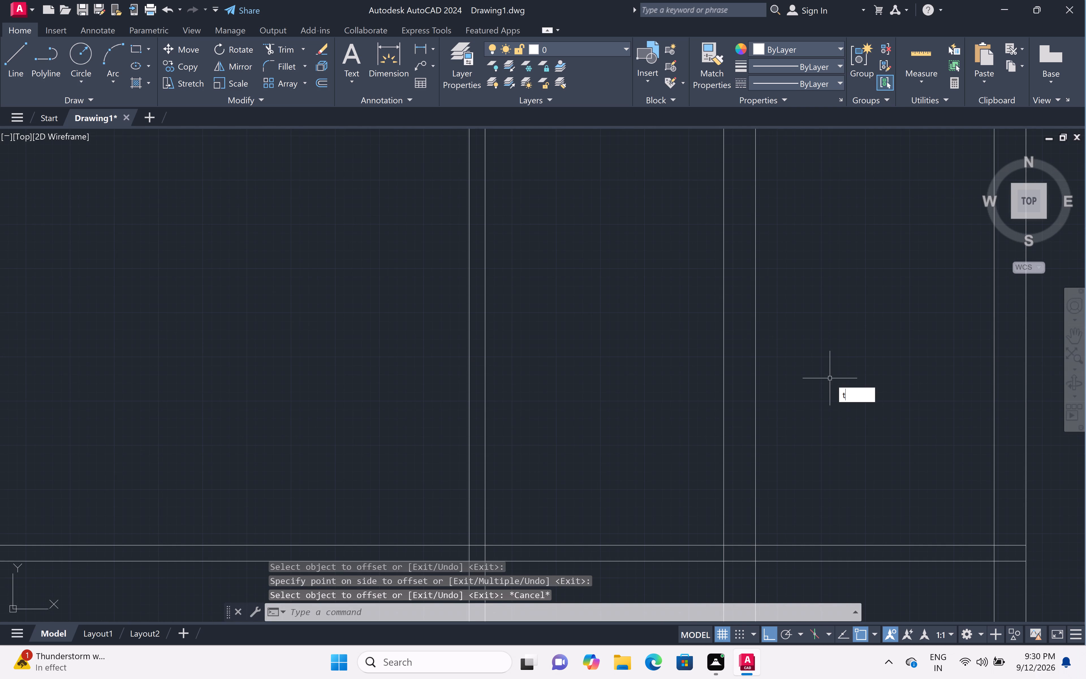
key(space)
click(820, 419)
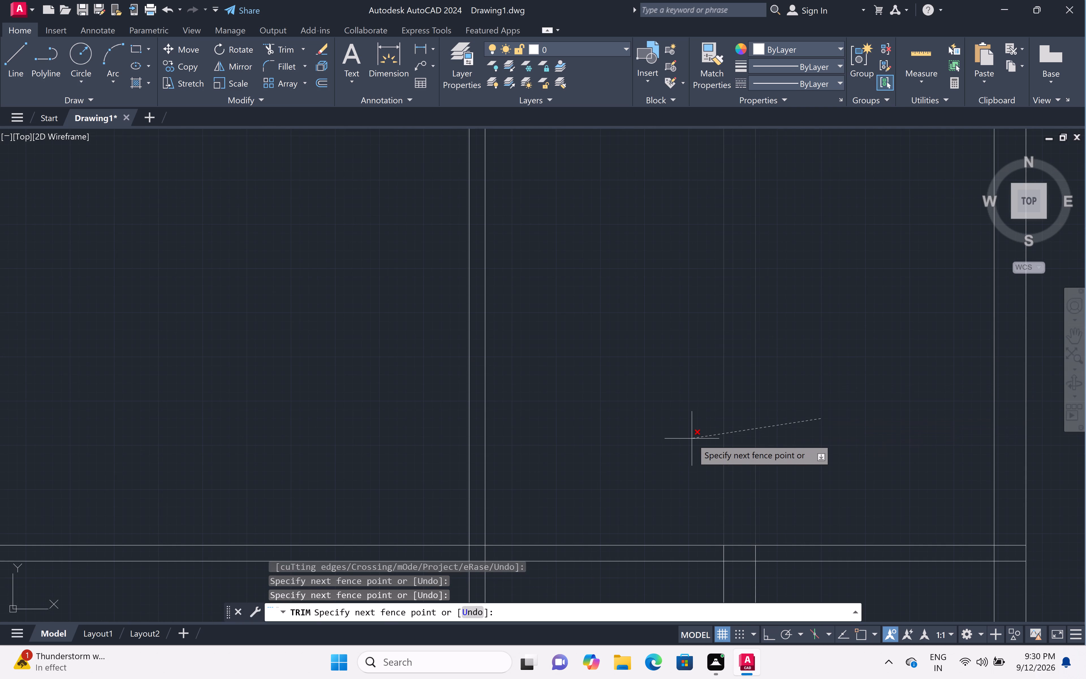
scroll(693, 437, down, 6)
scroll(693, 436, up, 2)
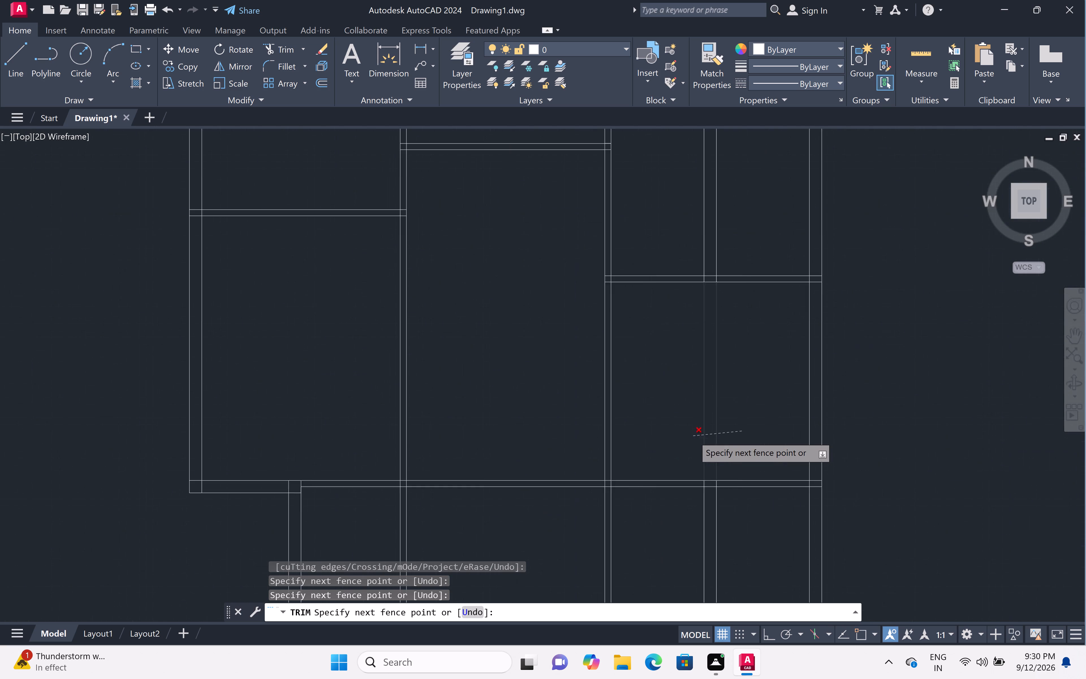
scroll(693, 436, up, 3)
click(672, 436)
scroll(679, 414, down, 2)
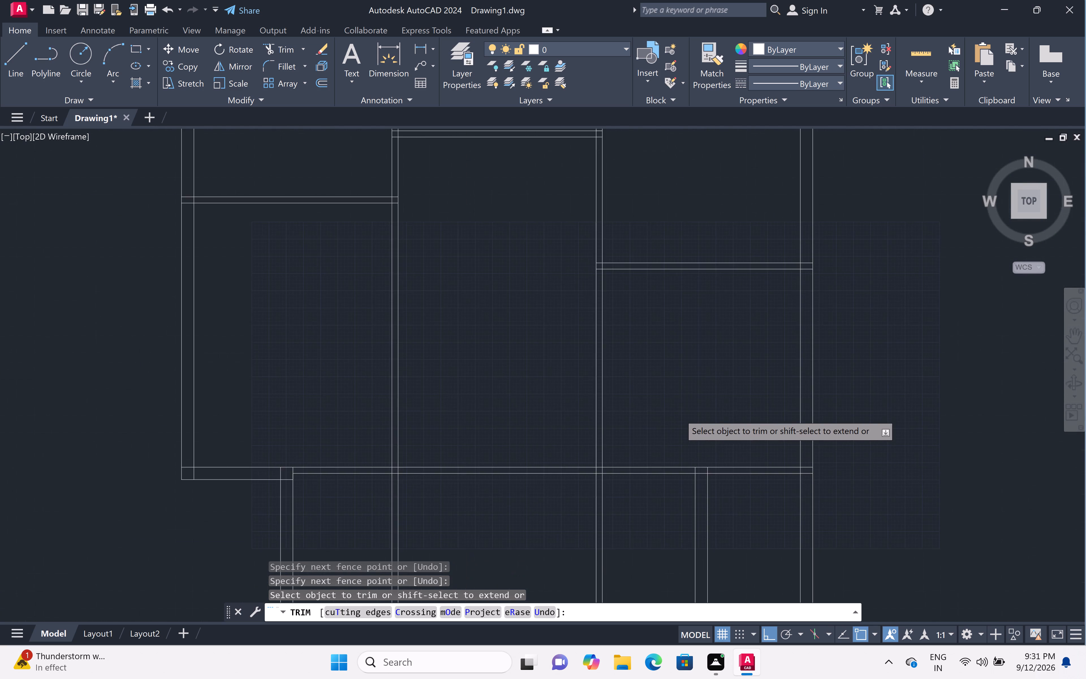
Trim the 9" wall's two lines out of the third bay below the extended partition.
scroll(679, 414, down, 3)
scroll(680, 471, up, 2)
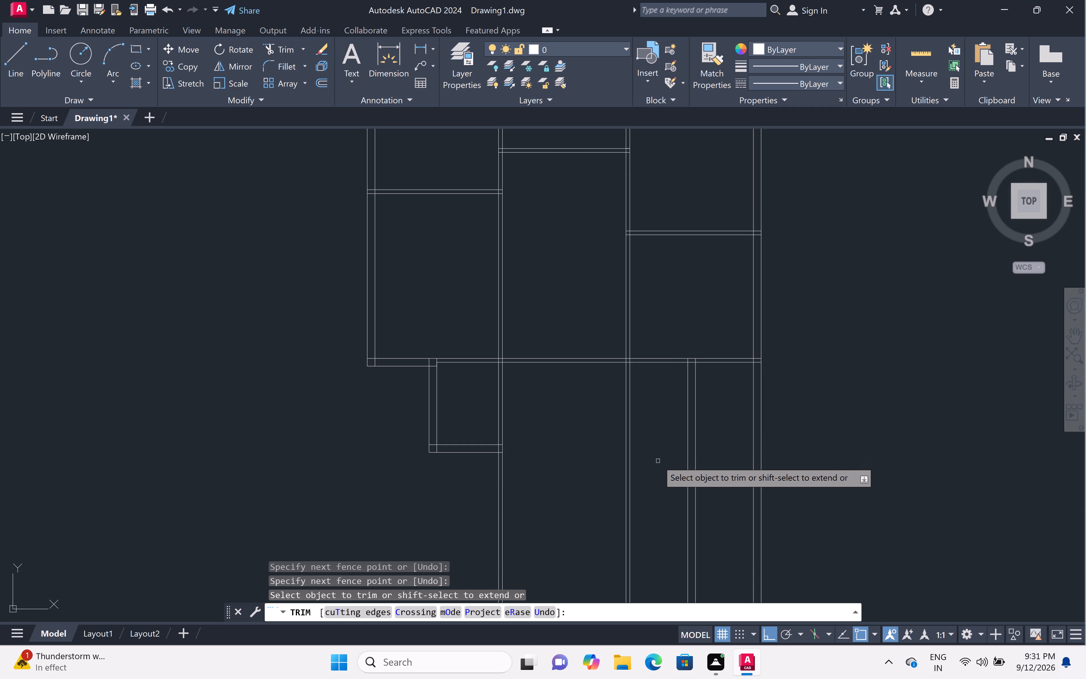
double_click(699, 416)
click(683, 428)
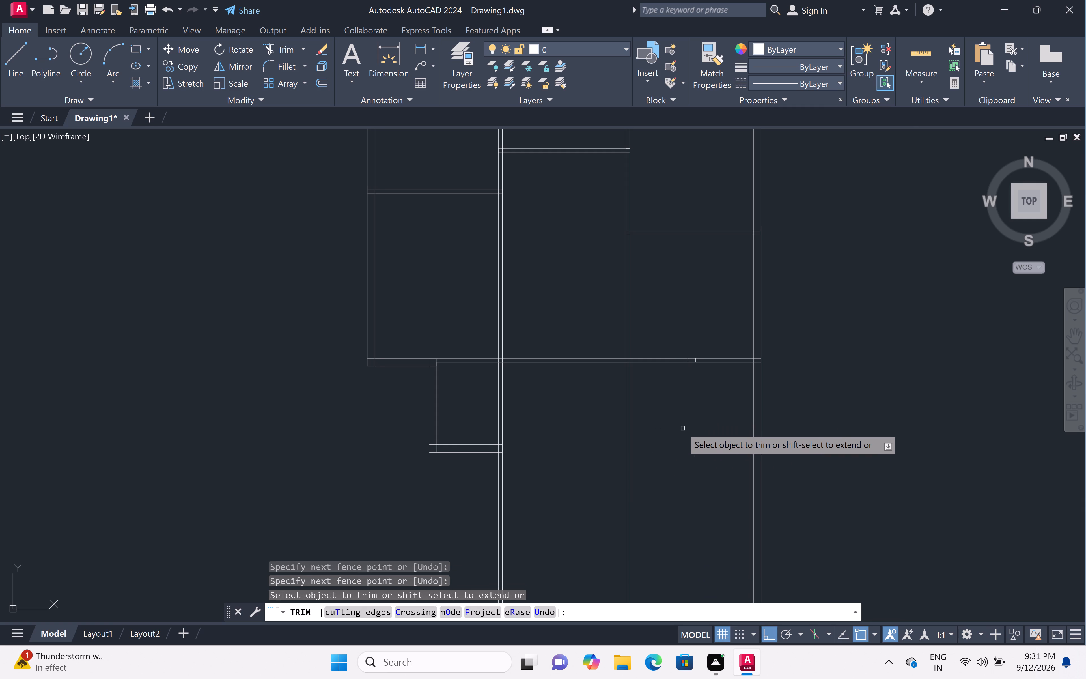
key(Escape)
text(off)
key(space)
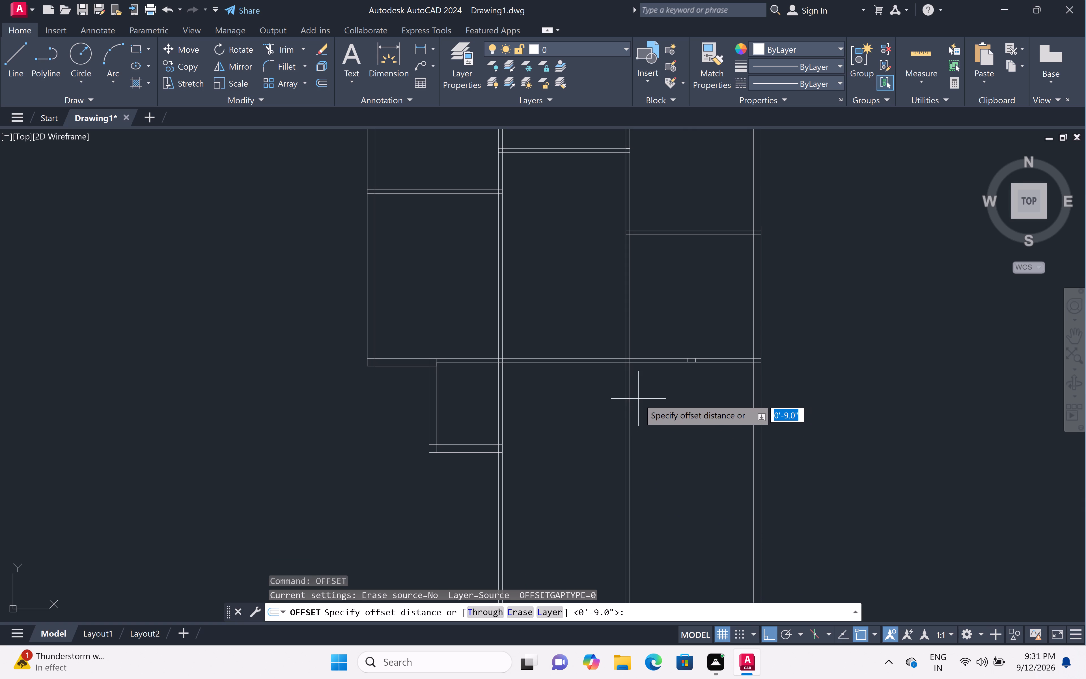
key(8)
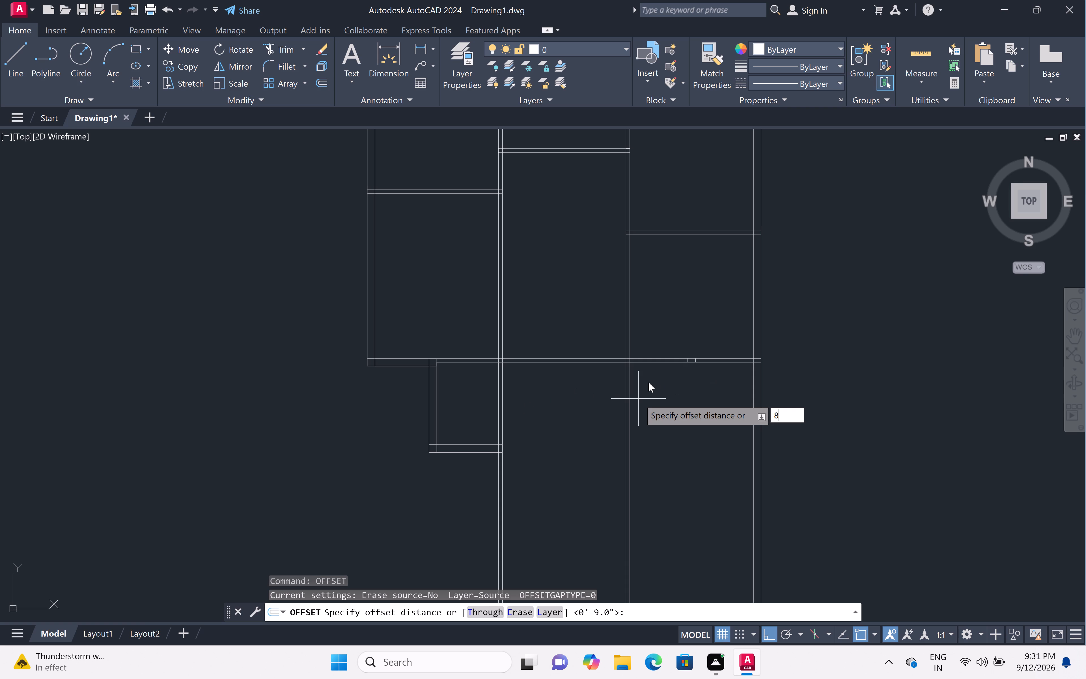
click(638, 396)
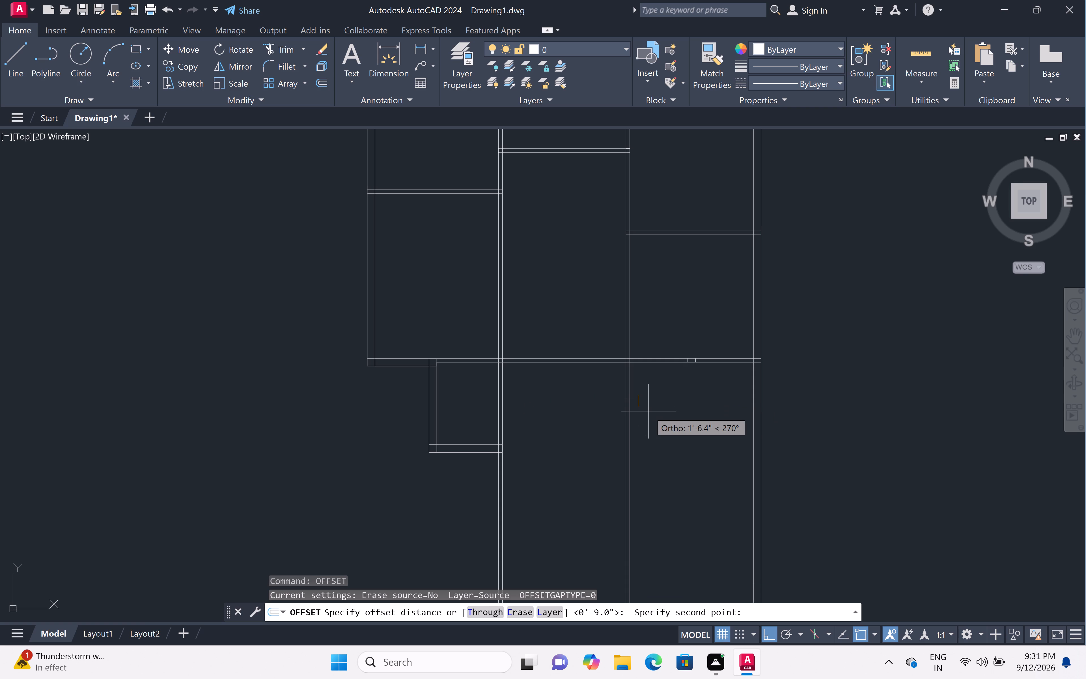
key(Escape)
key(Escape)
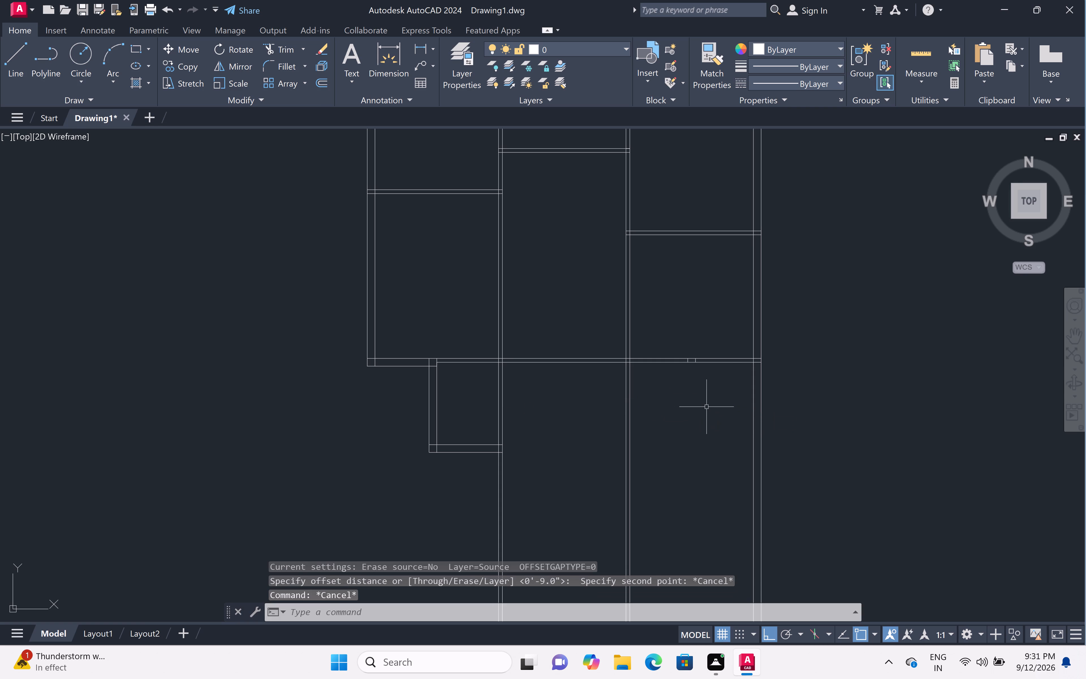
Offset the middle-bay-side line of the wall between the middle and third bays 6' into the third bay.
key(o)
text(ff)
key(space)
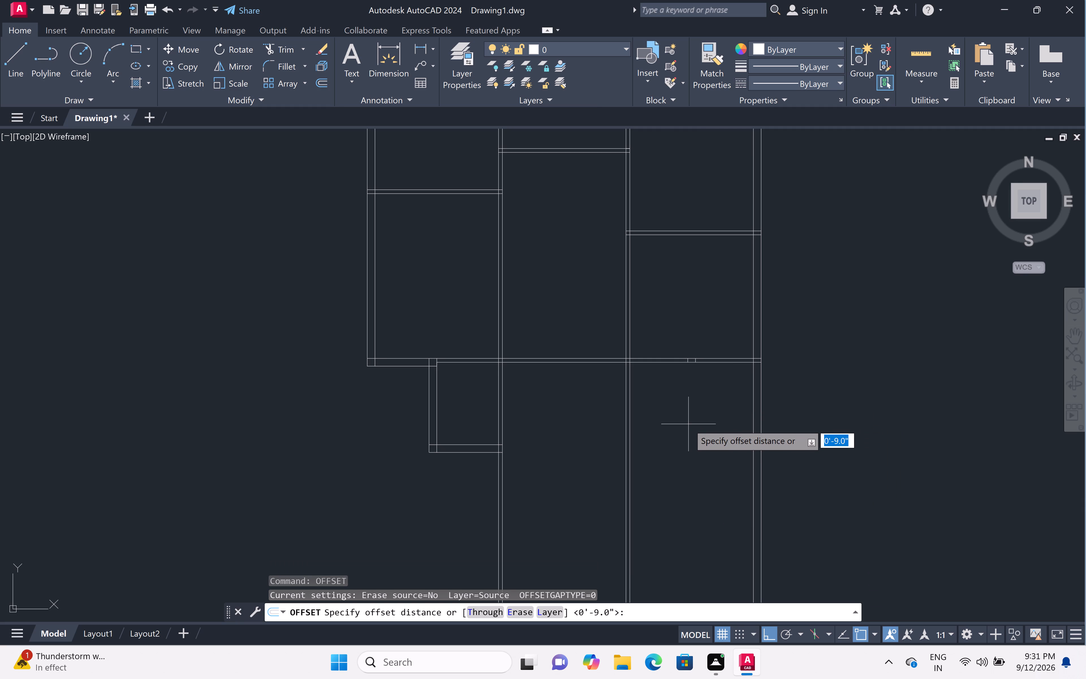
key(6)
key(apostrophe)
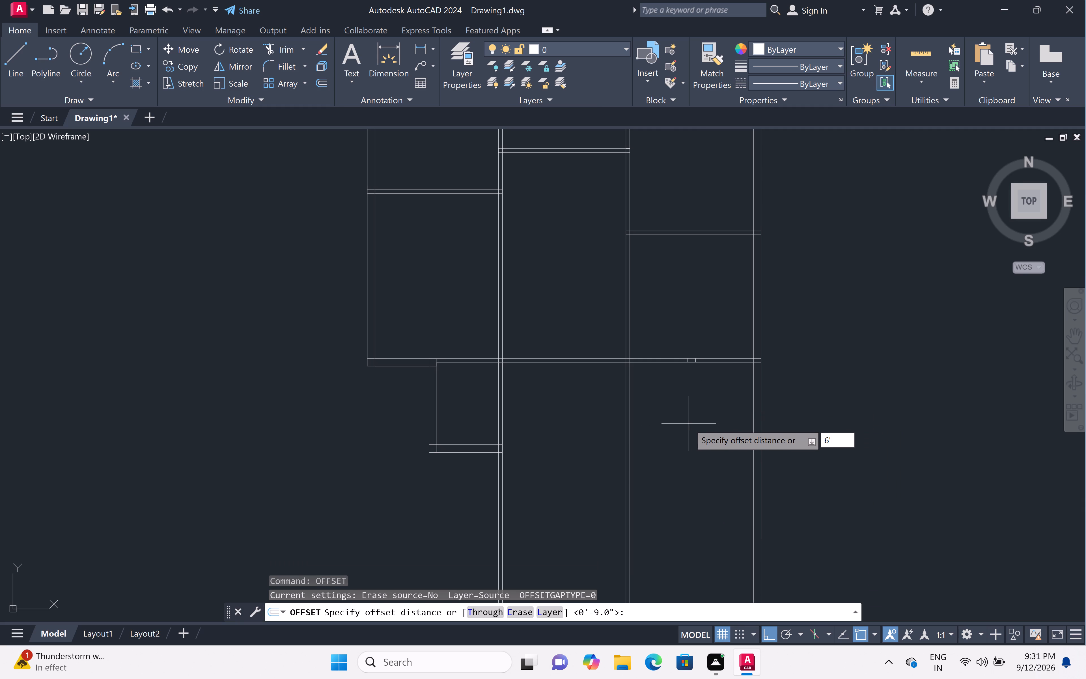
key(space)
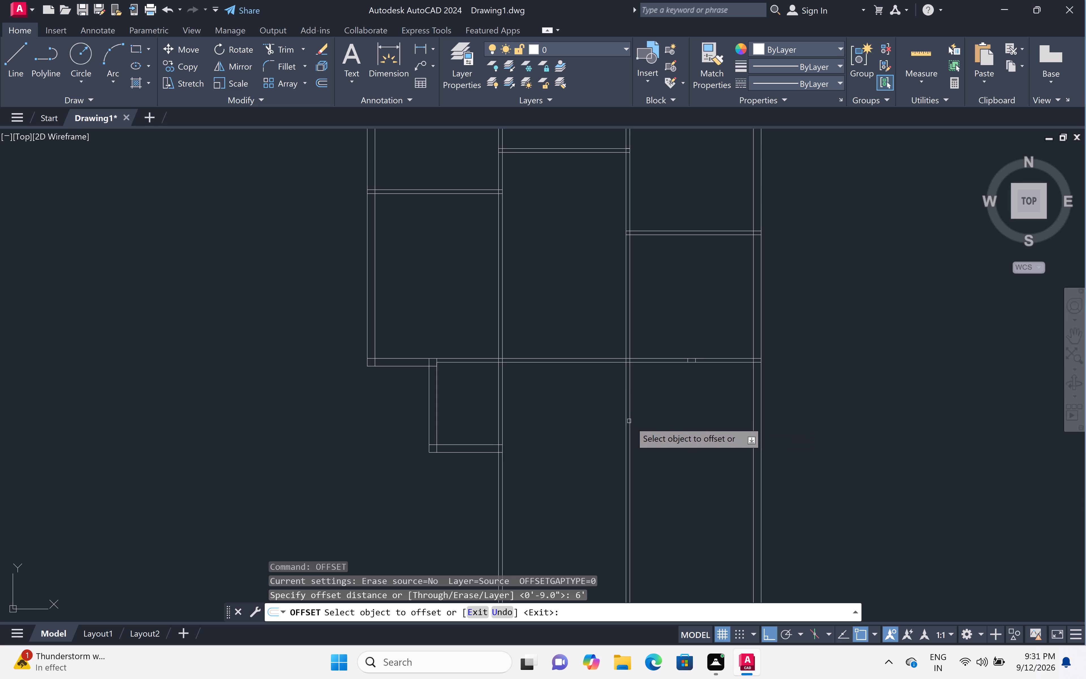
click(631, 422)
double_click(712, 420)
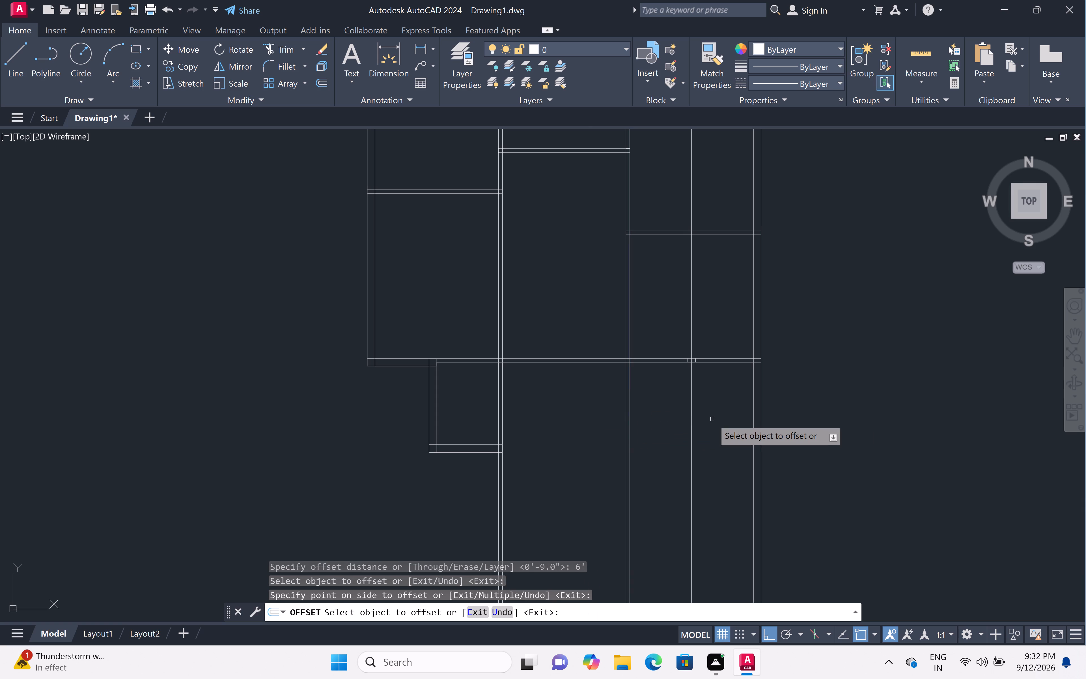
key(ctrl+z)
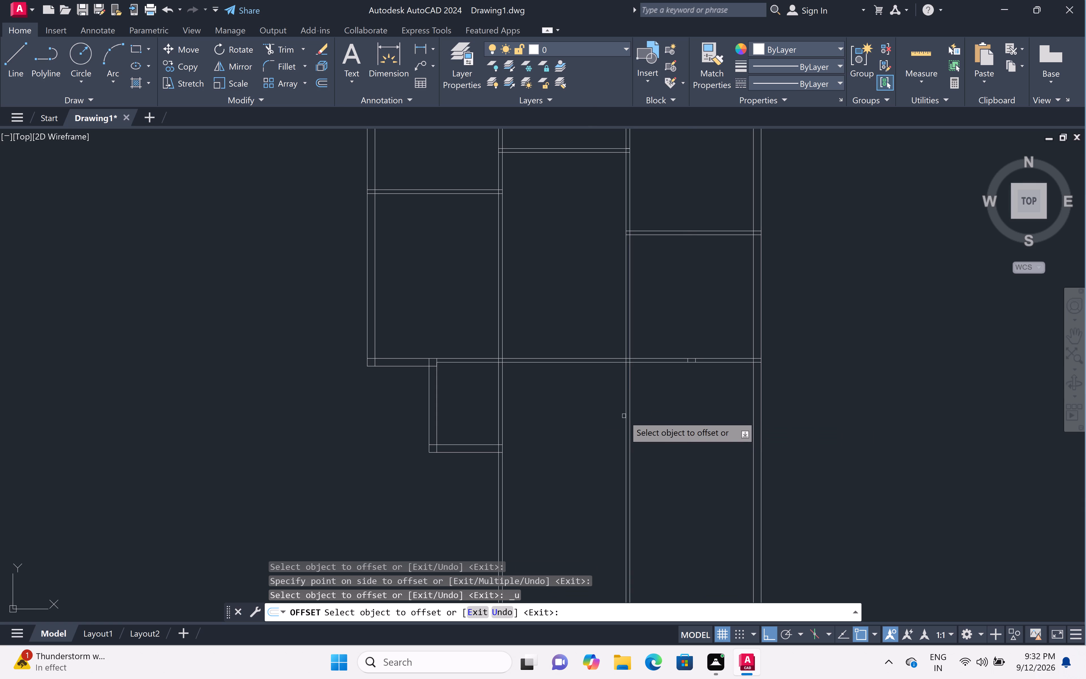
click(625, 417)
click(684, 415)
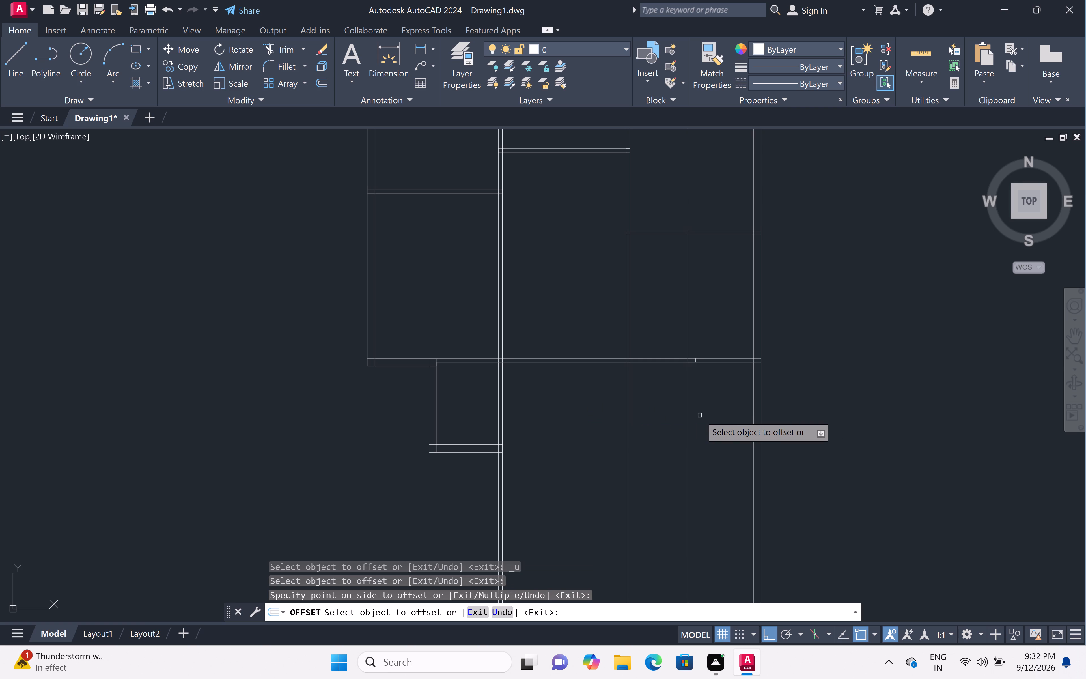
Offset the new vertical line in the third bay 9" towards the outer wall.
key(space)
key(space)
text(9)
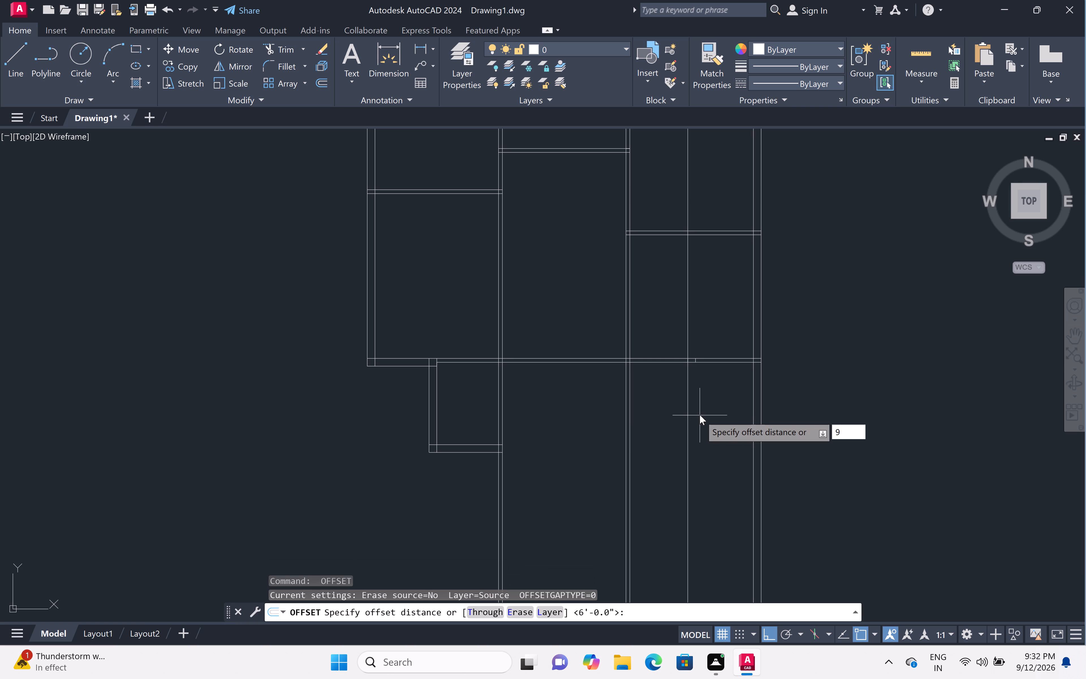
key(shift+quotedbl)
key(space)
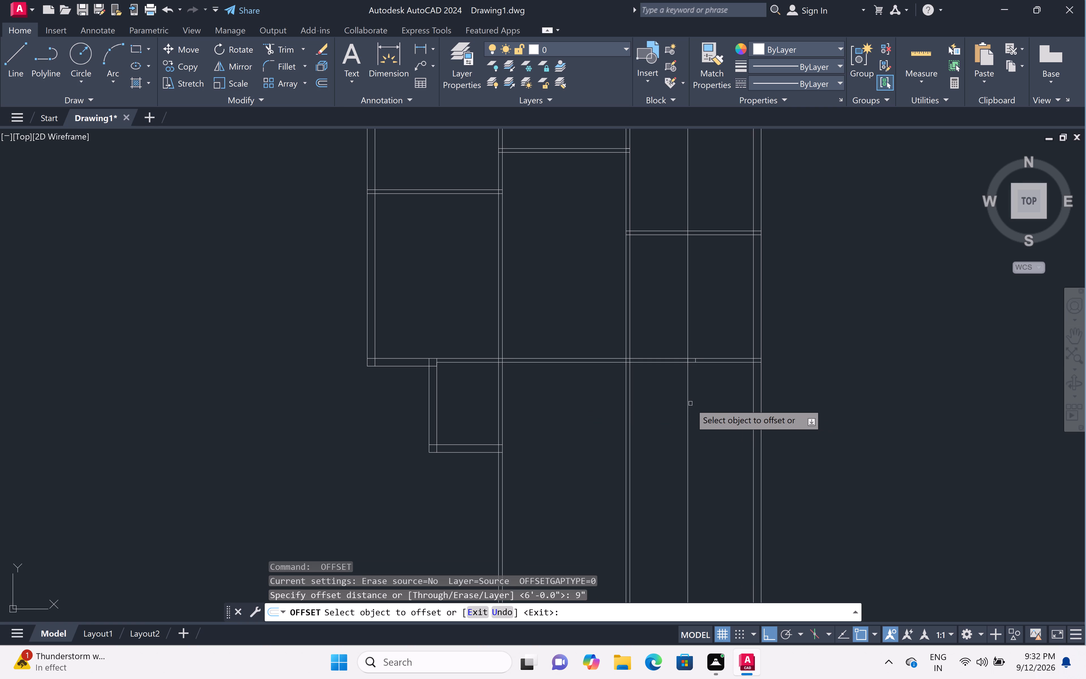
click(688, 401)
double_click(701, 401)
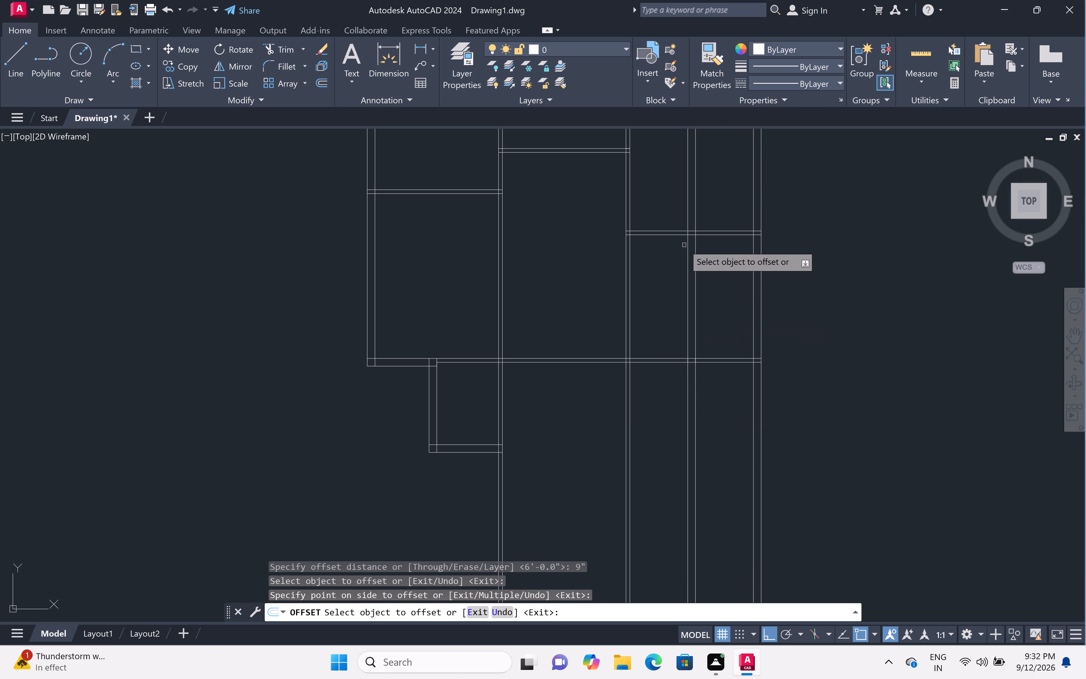
scroll(710, 292, up, 4)
scroll(710, 293, down, 2)
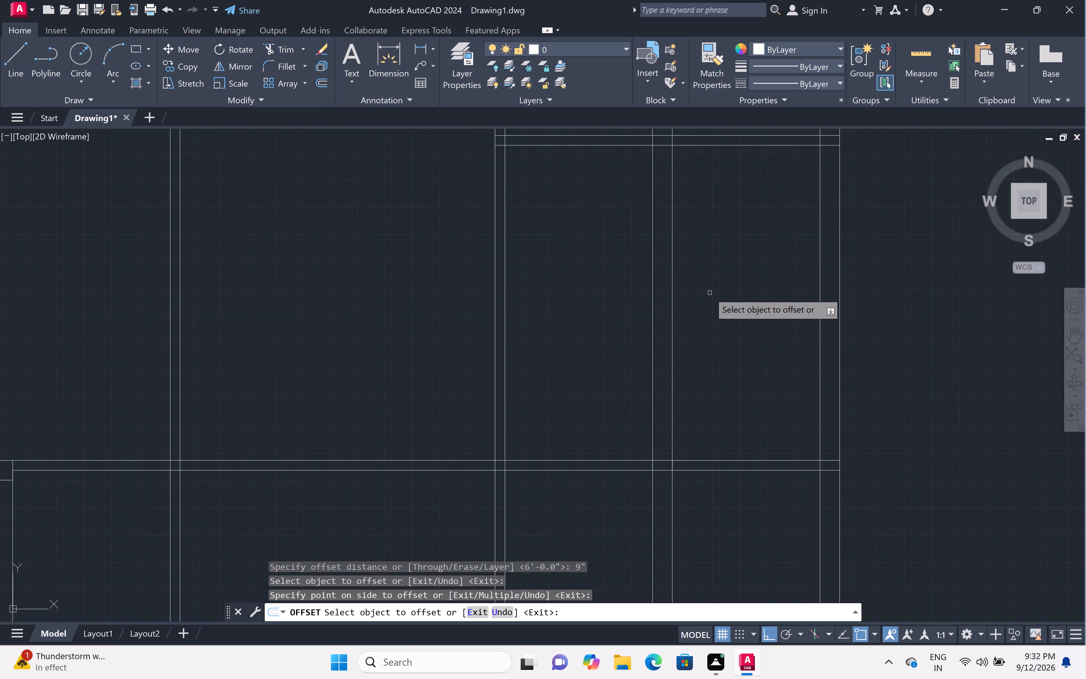
scroll(709, 519, up, 3)
scroll(709, 517, down, 2)
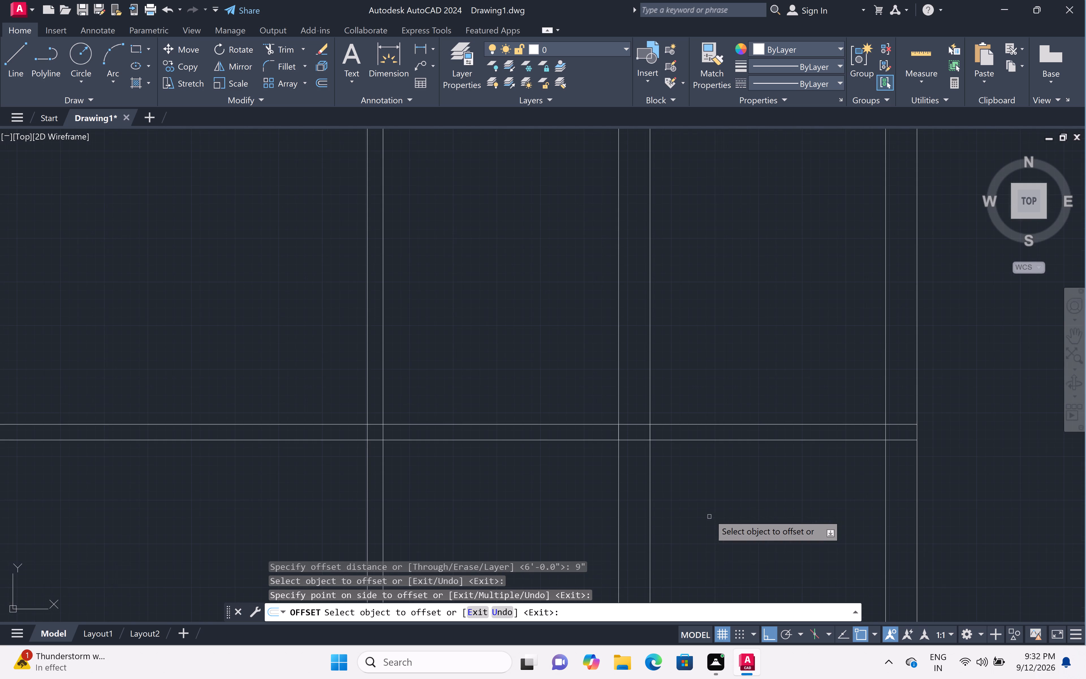
key(Escape)
Trim the new 9" wall's two lines out of the third bay's rooms above the extended bottom partition.
key(t)
key(r)
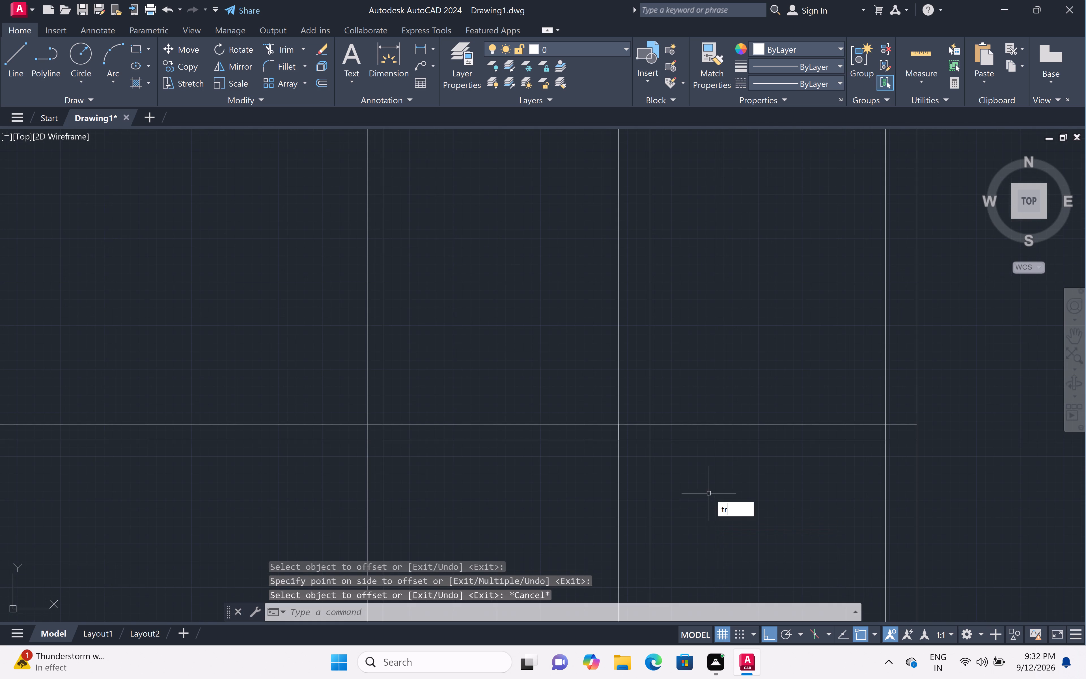
key(space)
double_click(597, 357)
click(715, 352)
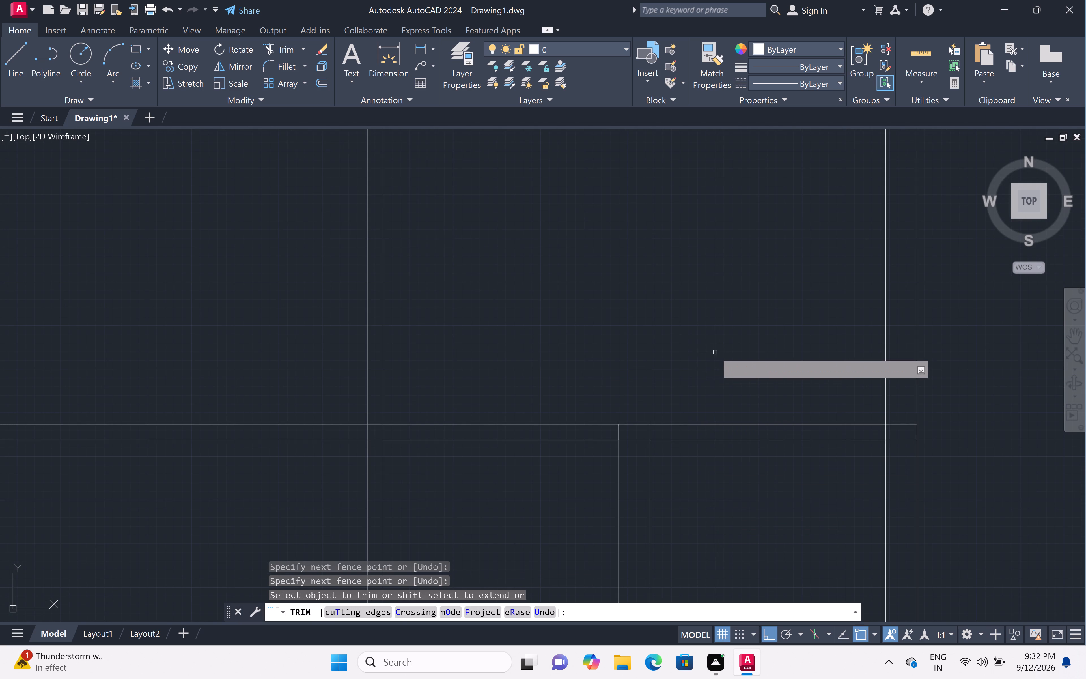
scroll(714, 350, down, 5)
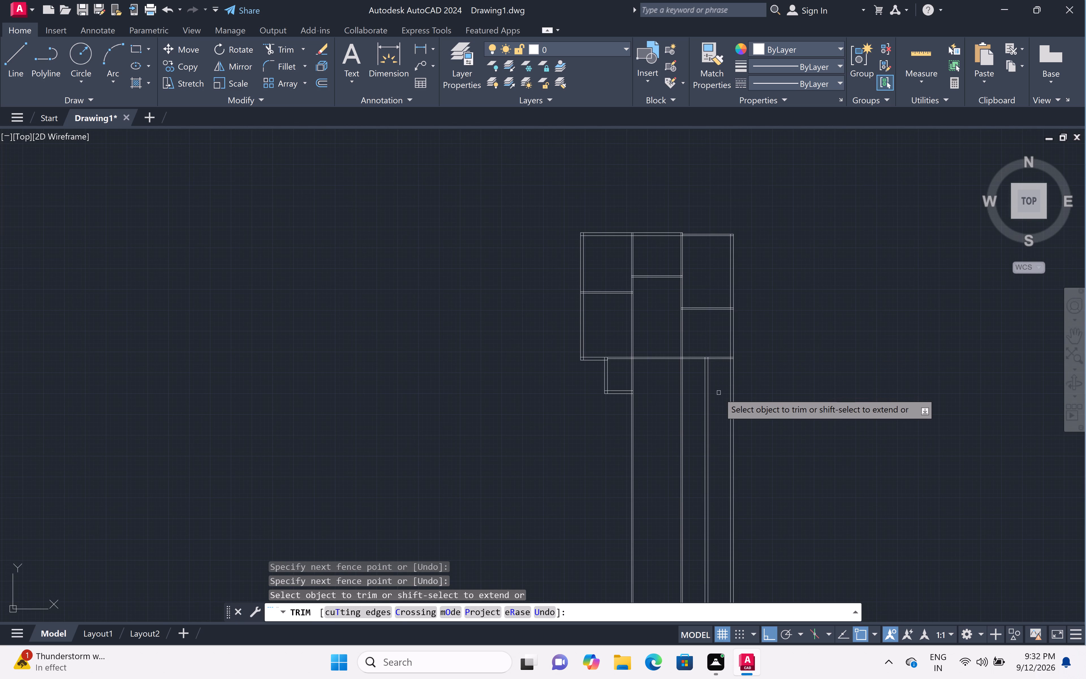
scroll(708, 397, up, 3)
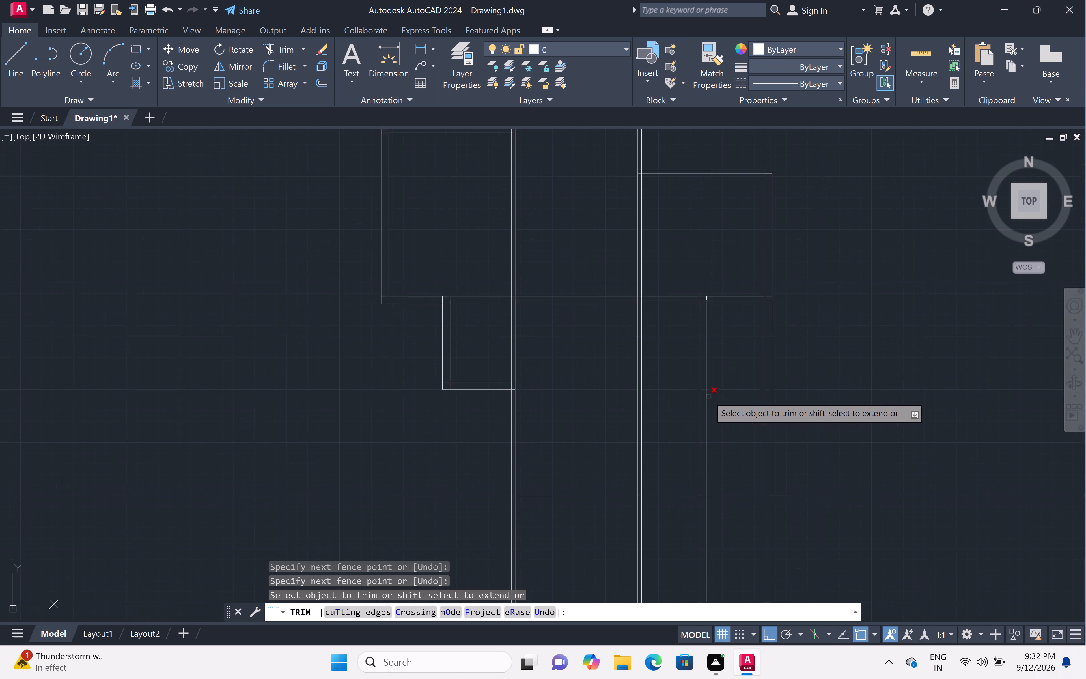
scroll(708, 396, up, 1)
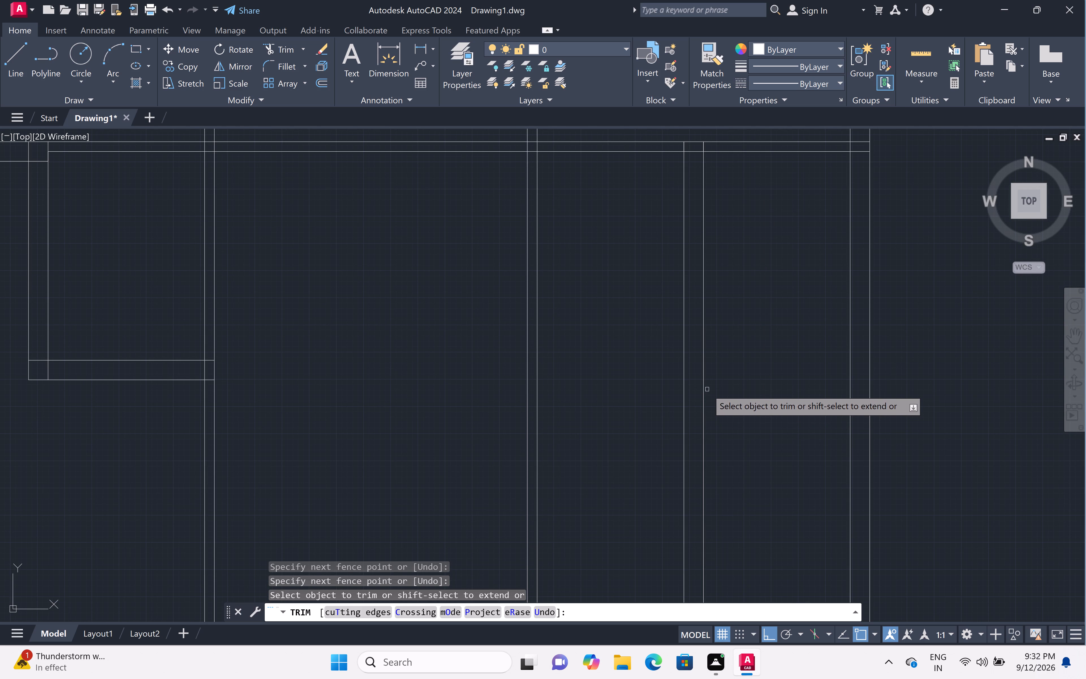
key(Escape)
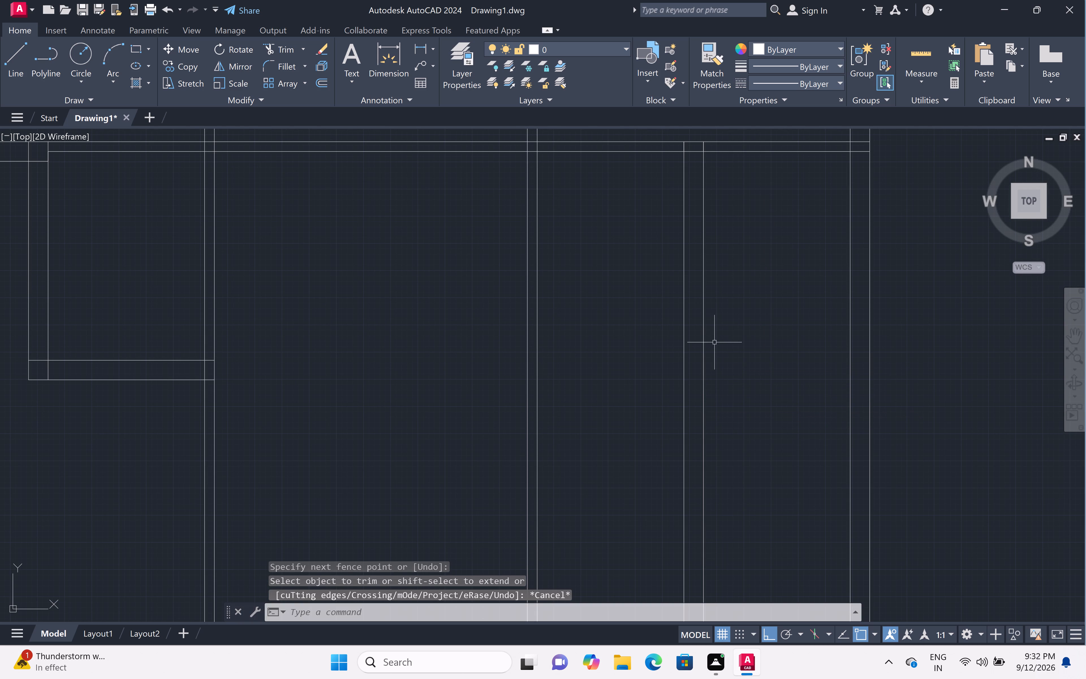
Offset the lower line of the extended bottom partition 8' downwards.
key(t)
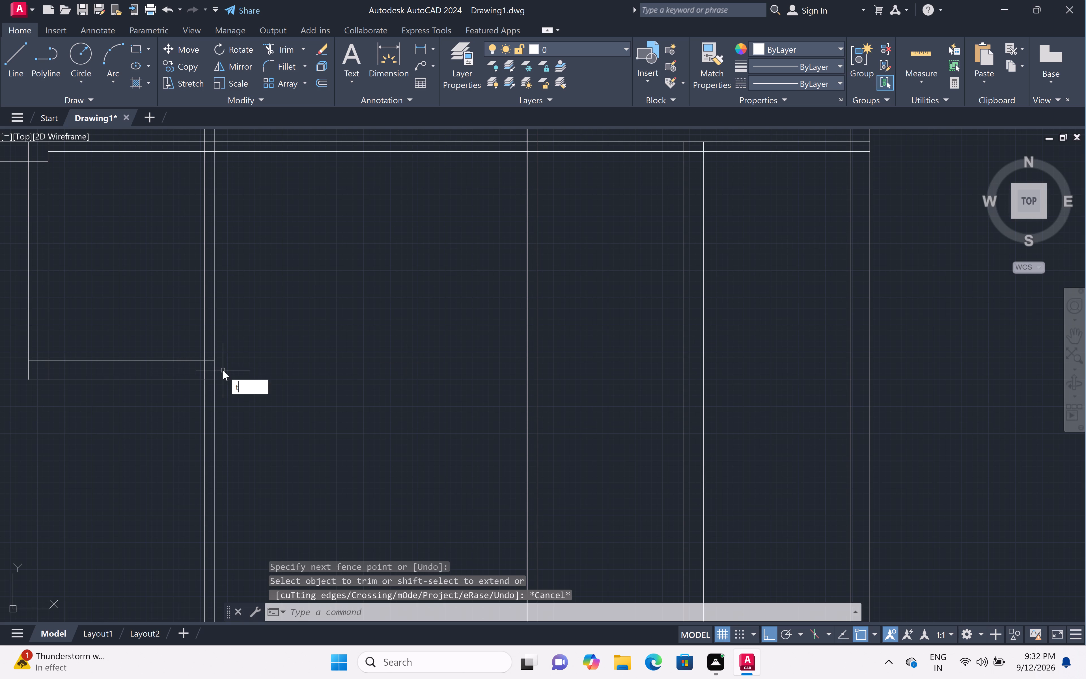
key(Escape)
key(o)
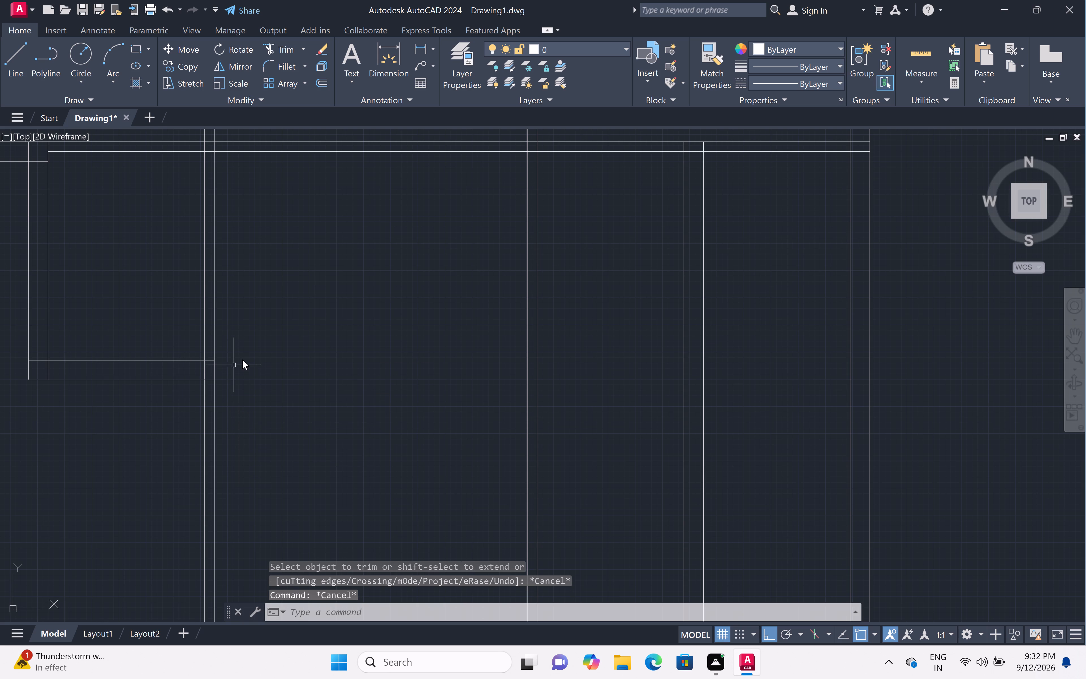
text(ff)
key(space)
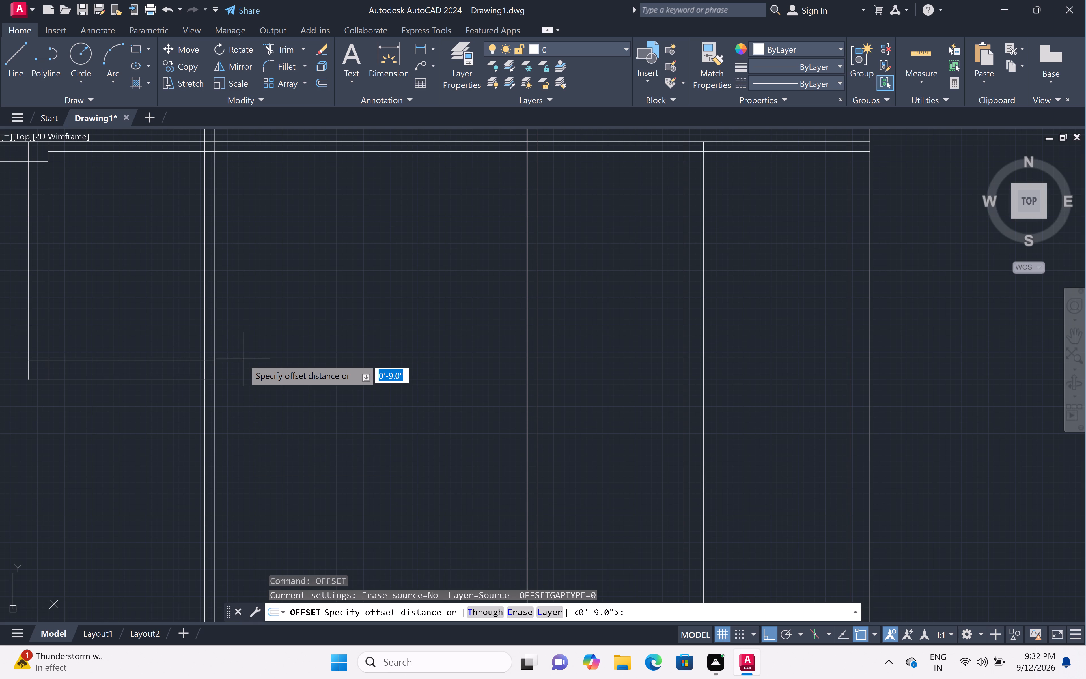
key(8)
key(apostrophe)
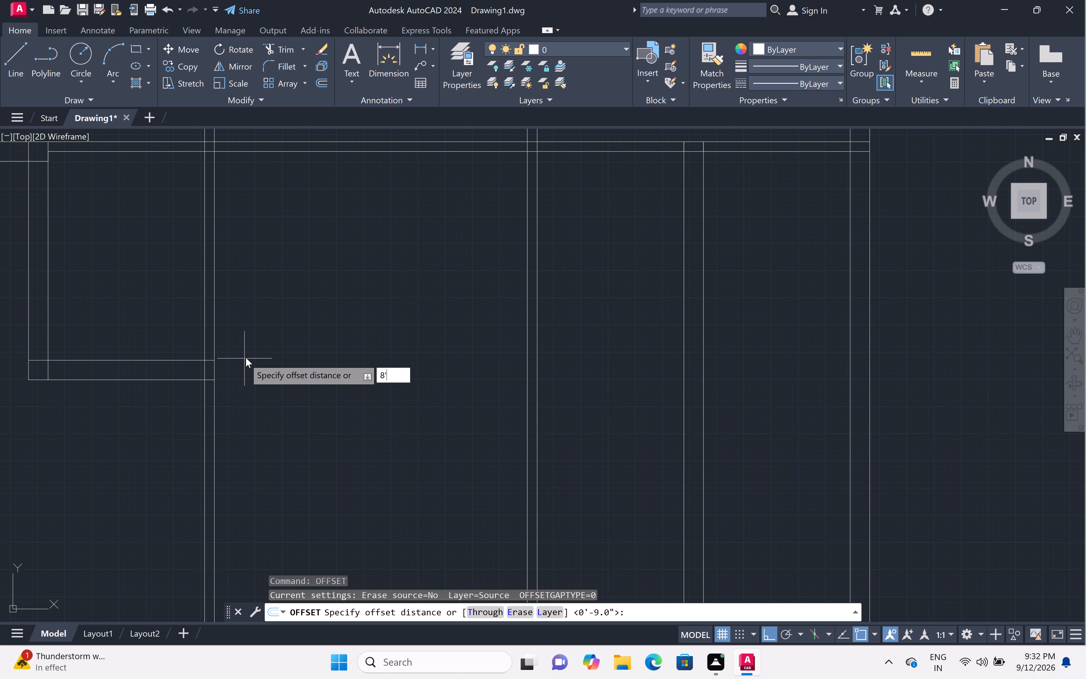
key(space)
click(615, 154)
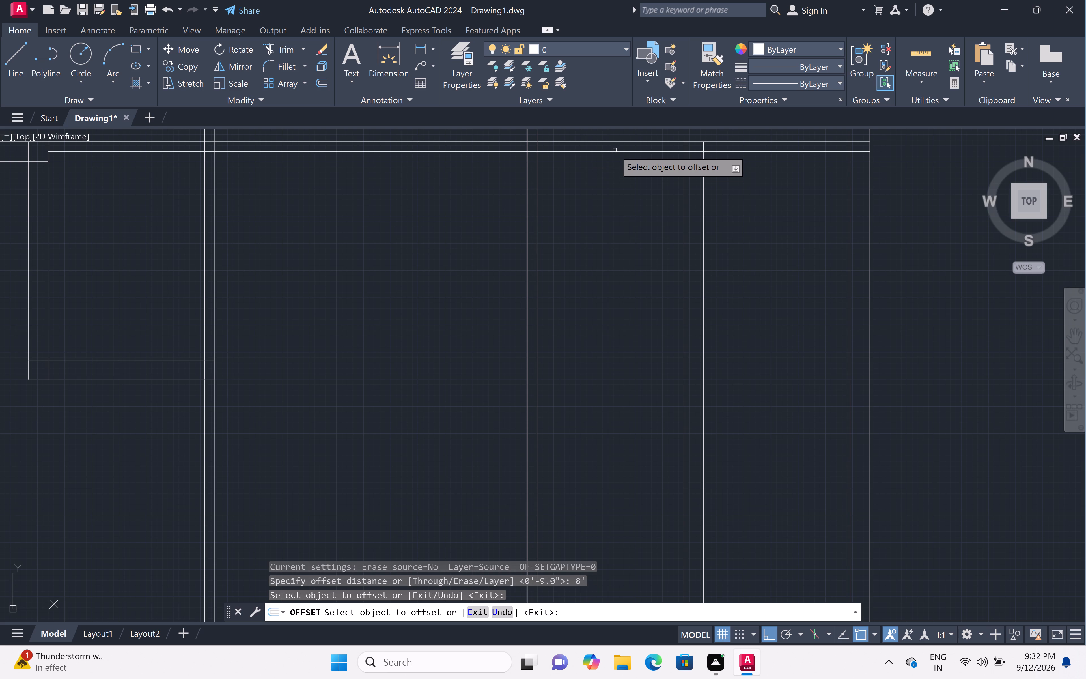
click(615, 151)
click(619, 284)
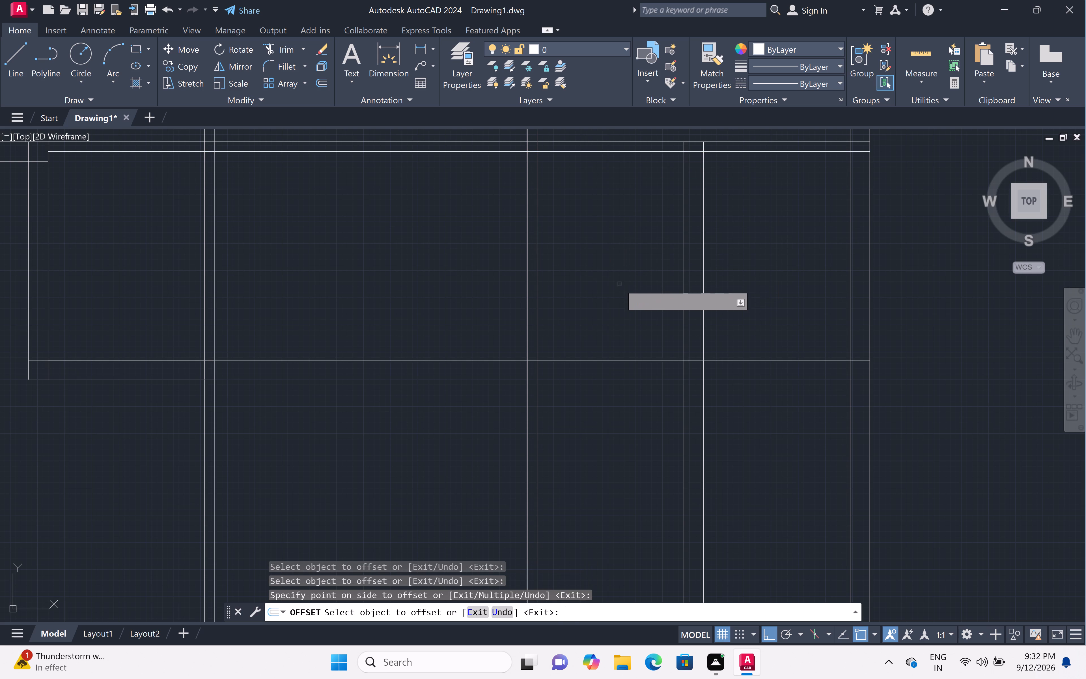
Offset the new horizontal line 9" downwards to form the bottom wall.
key(space)
key(space)
key(9)
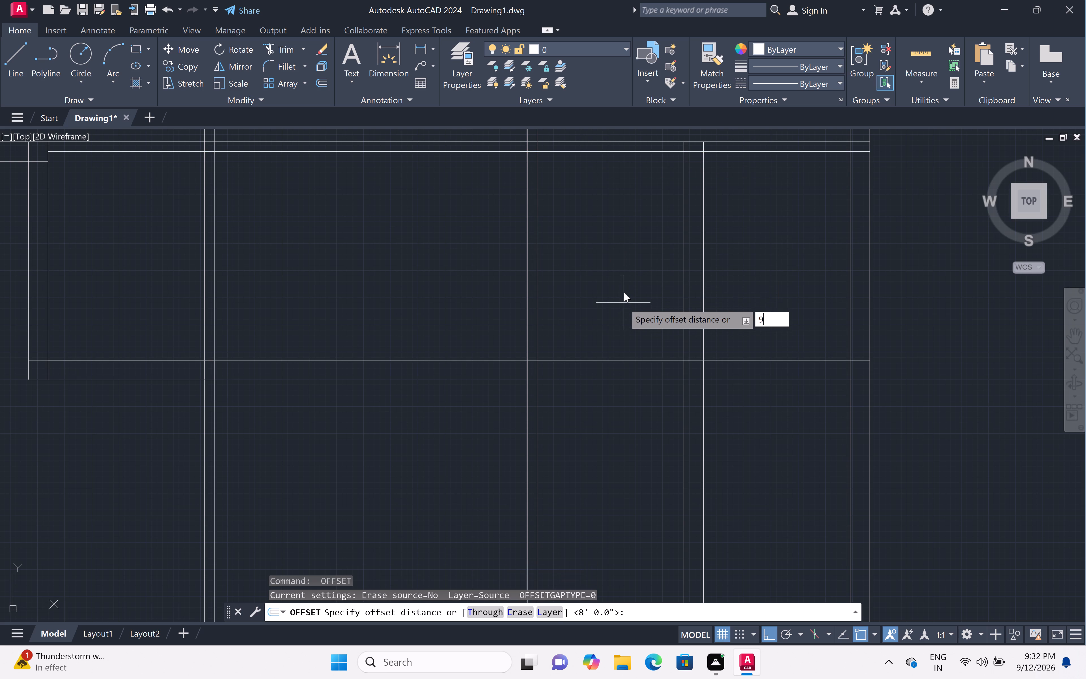
text(")
key(space)
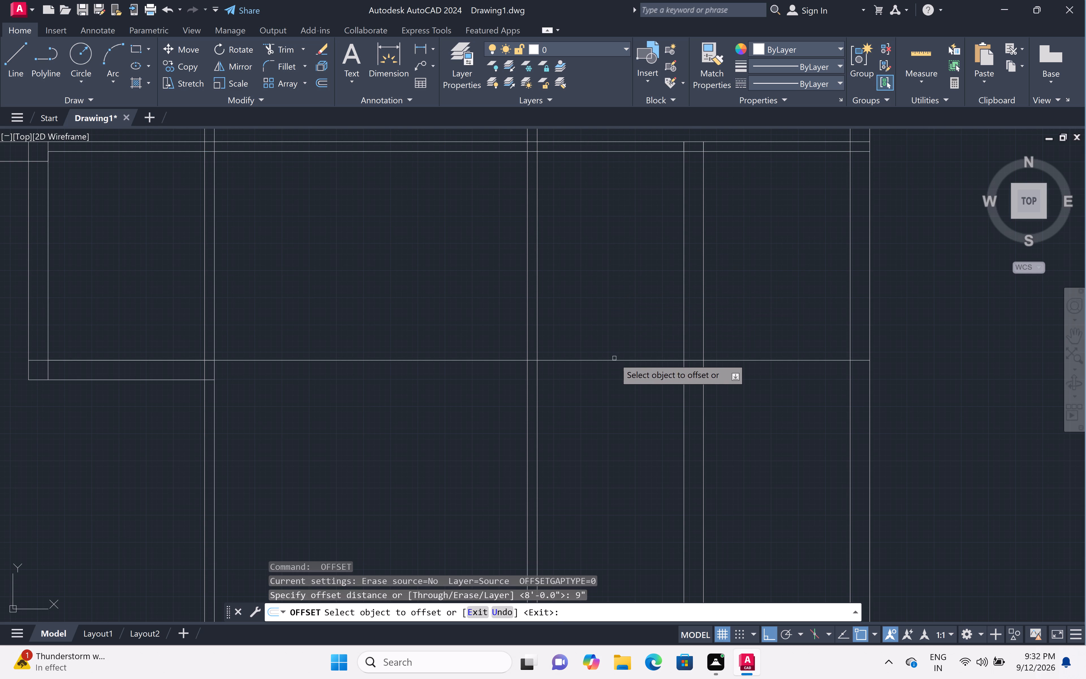
click(615, 360)
click(615, 420)
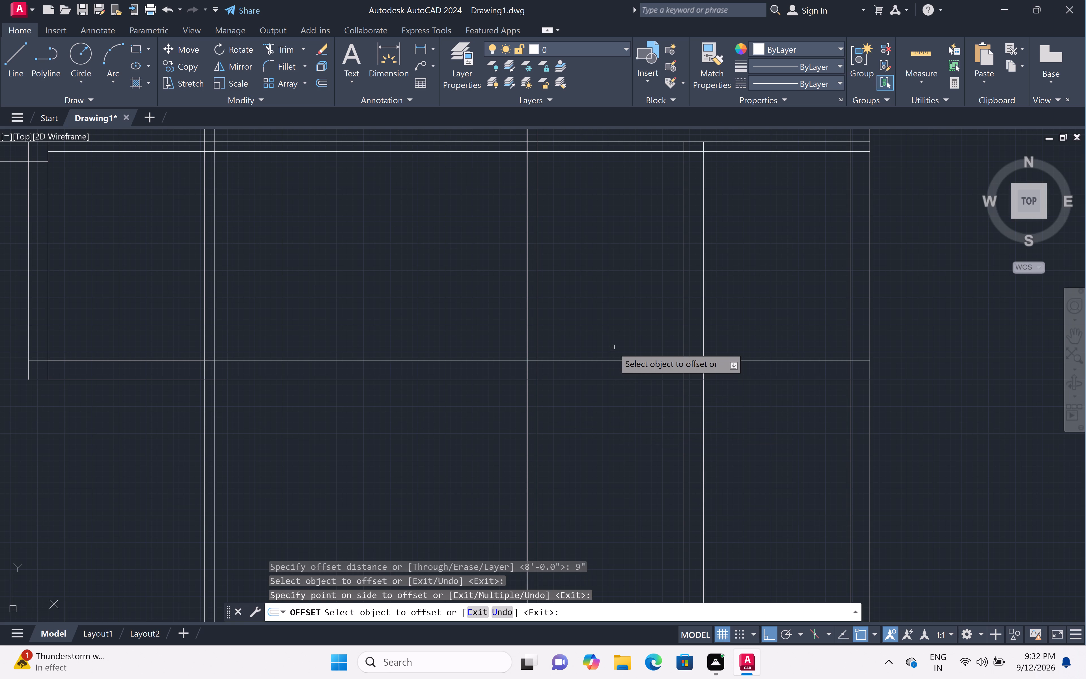
key(Escape)
Trim the outer wall between the extended partition and new bottom wall, and the bottom wall's lines between the vertical 9" wall and outer wall.
text(tr)
key(space)
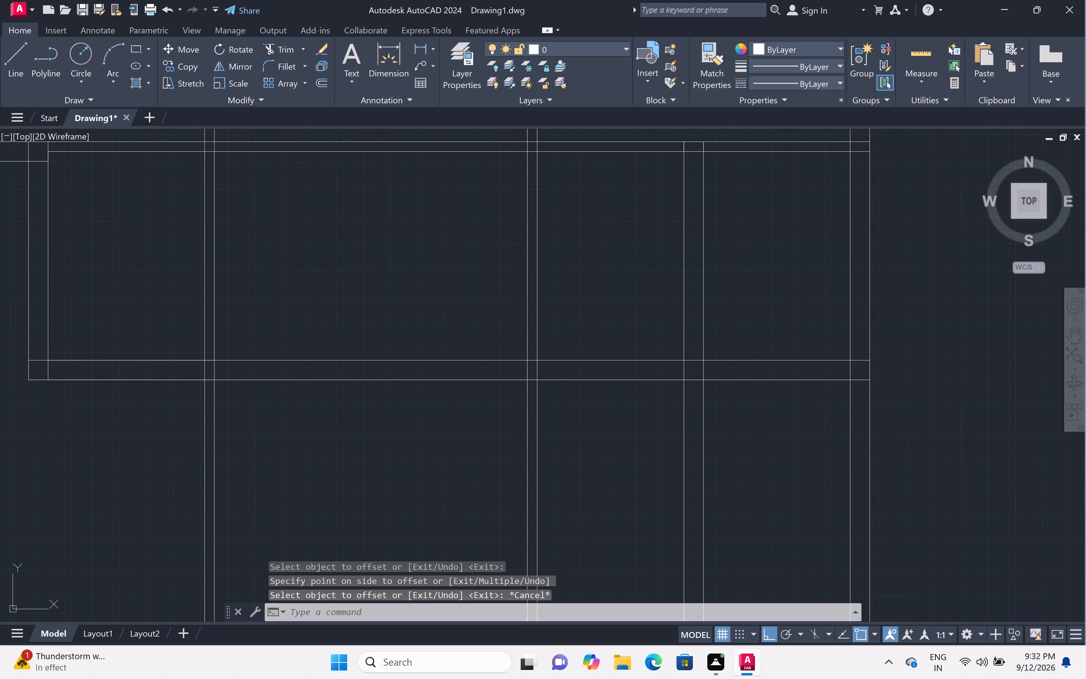
double_click(781, 299)
drag(1009, 298, 1006, 301)
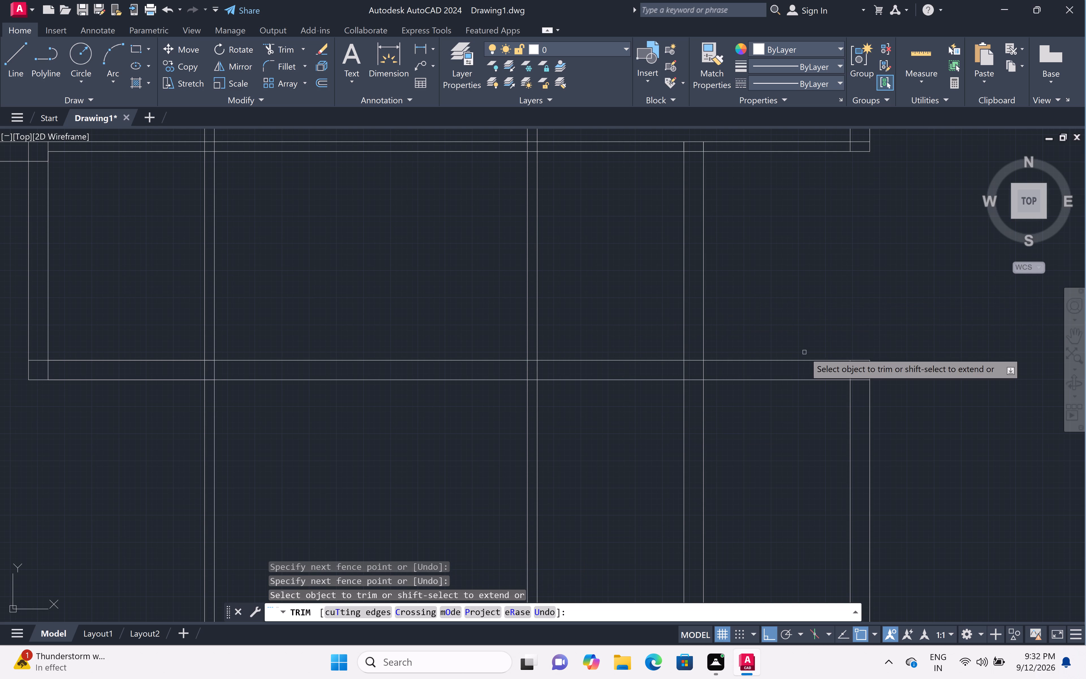
drag(801, 339, 801, 352)
click(801, 415)
click(799, 415)
Trim the lines of the third bay's vertical 9" wall and of its outer wall below the new bottom wall.
drag(593, 463, 606, 458)
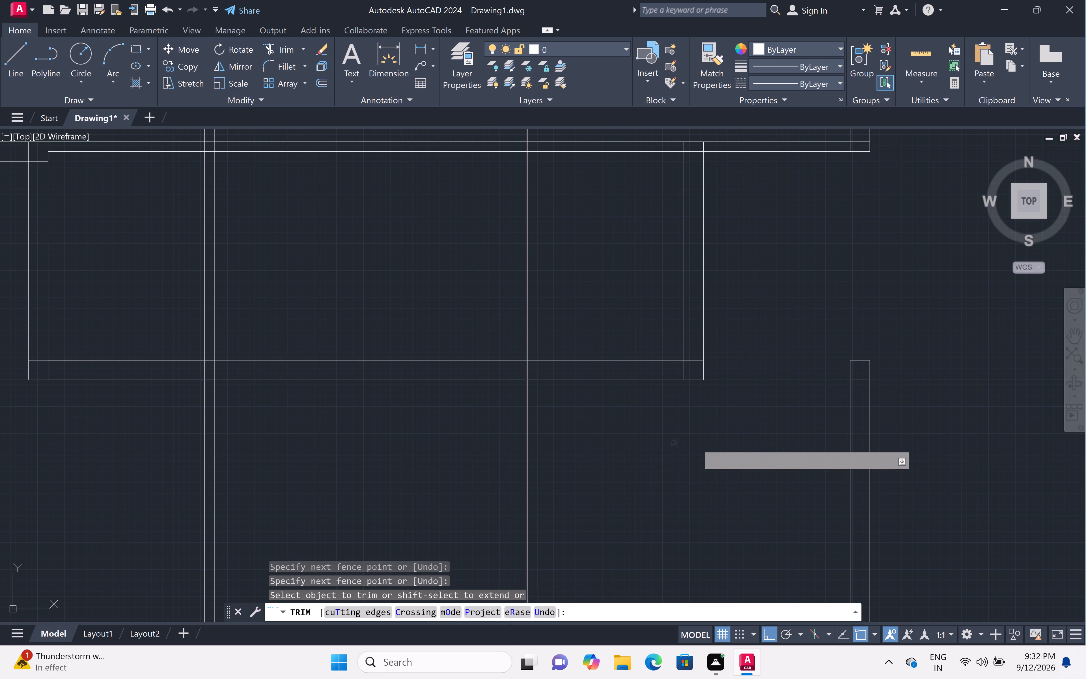
drag(793, 442, 872, 436)
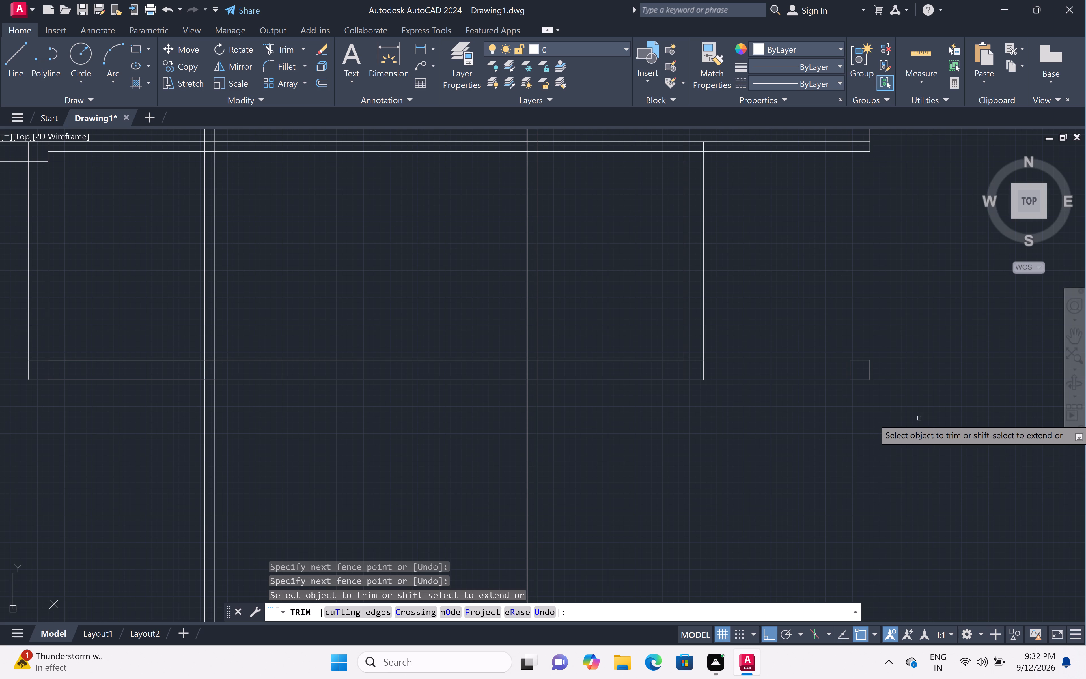
Trim away the leftover square at the outer wall's former corner beside the bottom wall.
scroll(863, 384, up, 2)
double_click(816, 340)
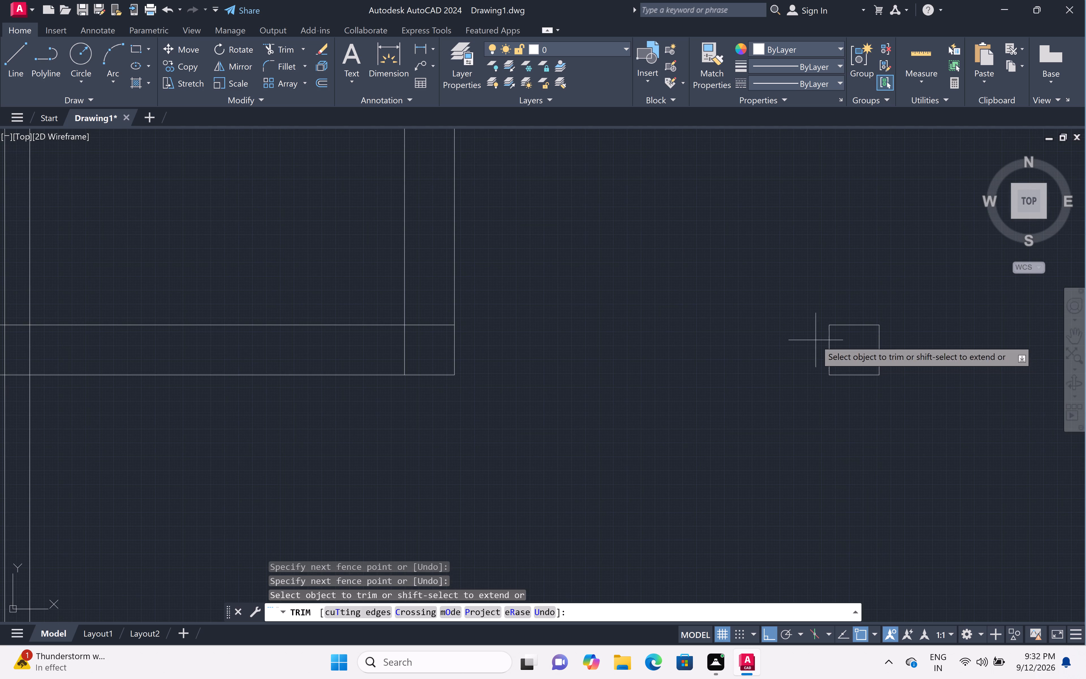
drag(924, 332, 919, 329)
click(857, 307)
click(860, 403)
scroll(841, 339, down, 6)
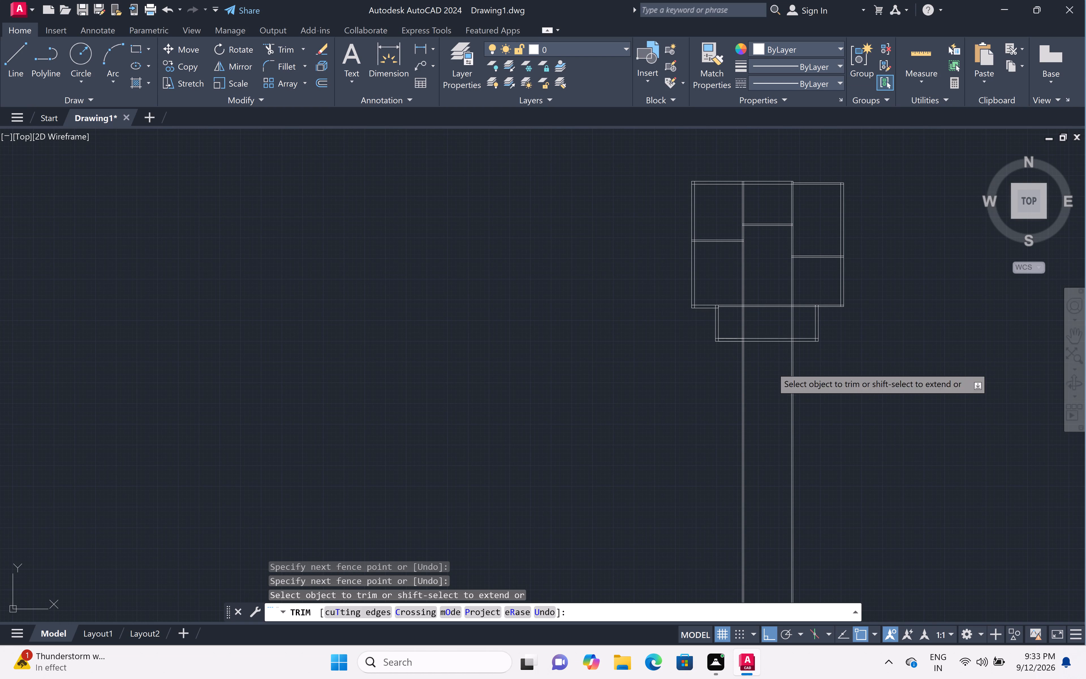
scroll(743, 326, up, 4)
key(Escape)
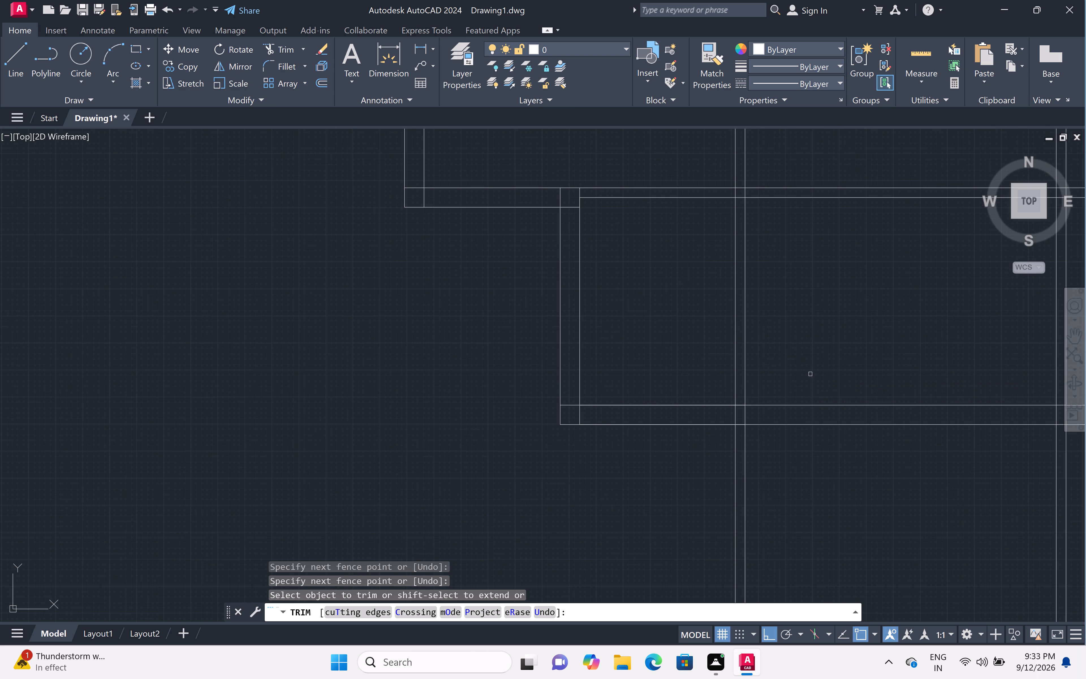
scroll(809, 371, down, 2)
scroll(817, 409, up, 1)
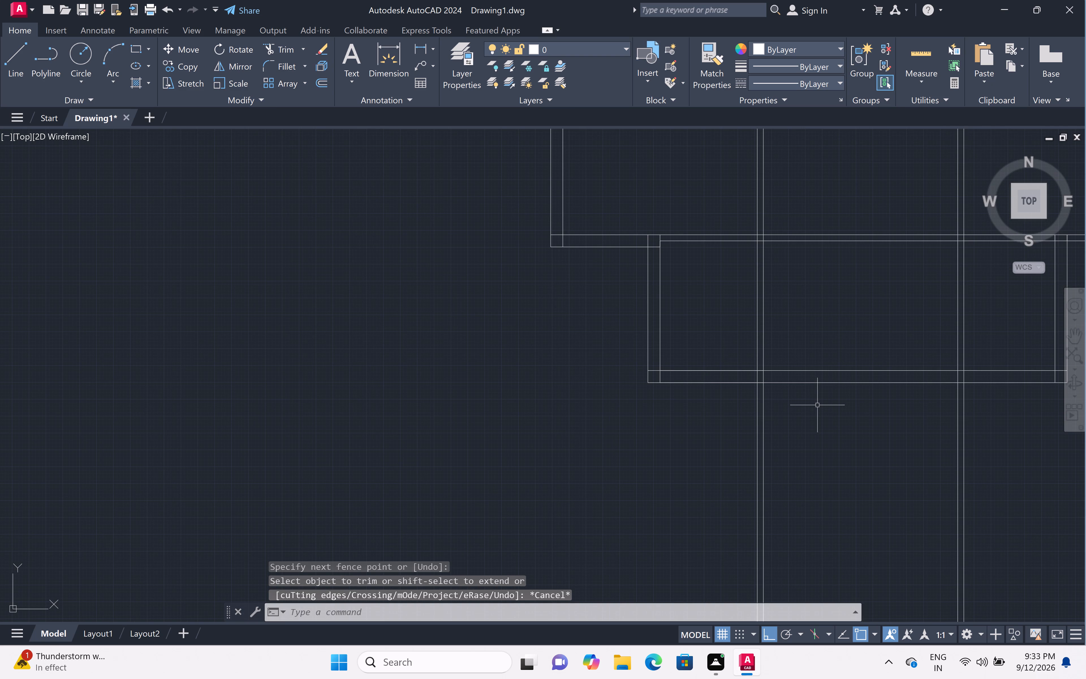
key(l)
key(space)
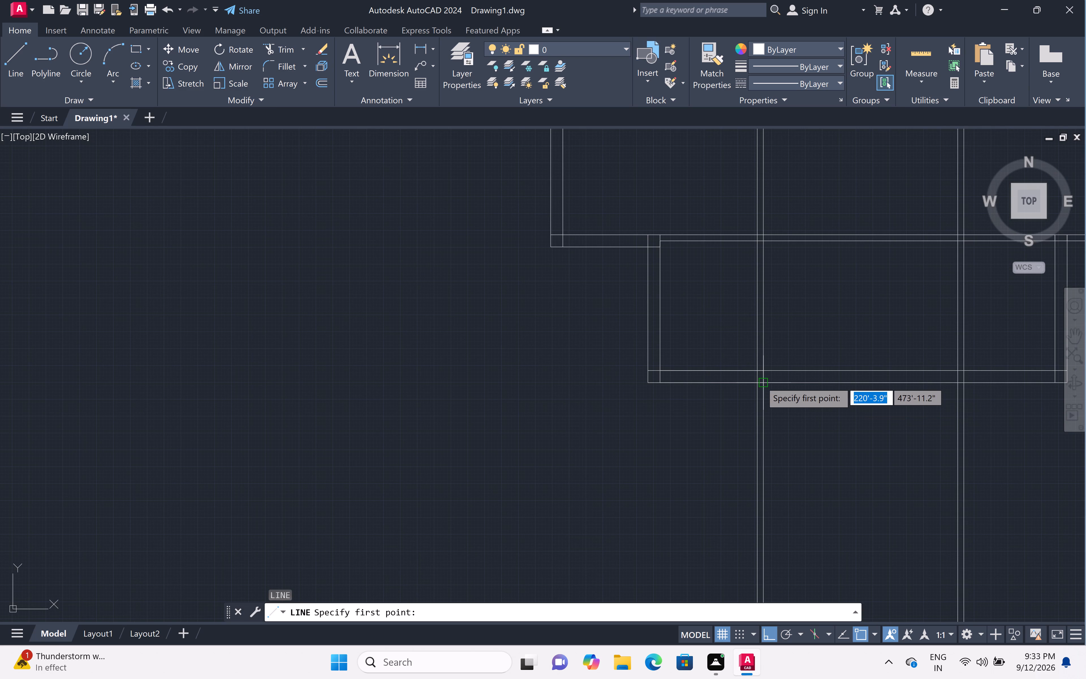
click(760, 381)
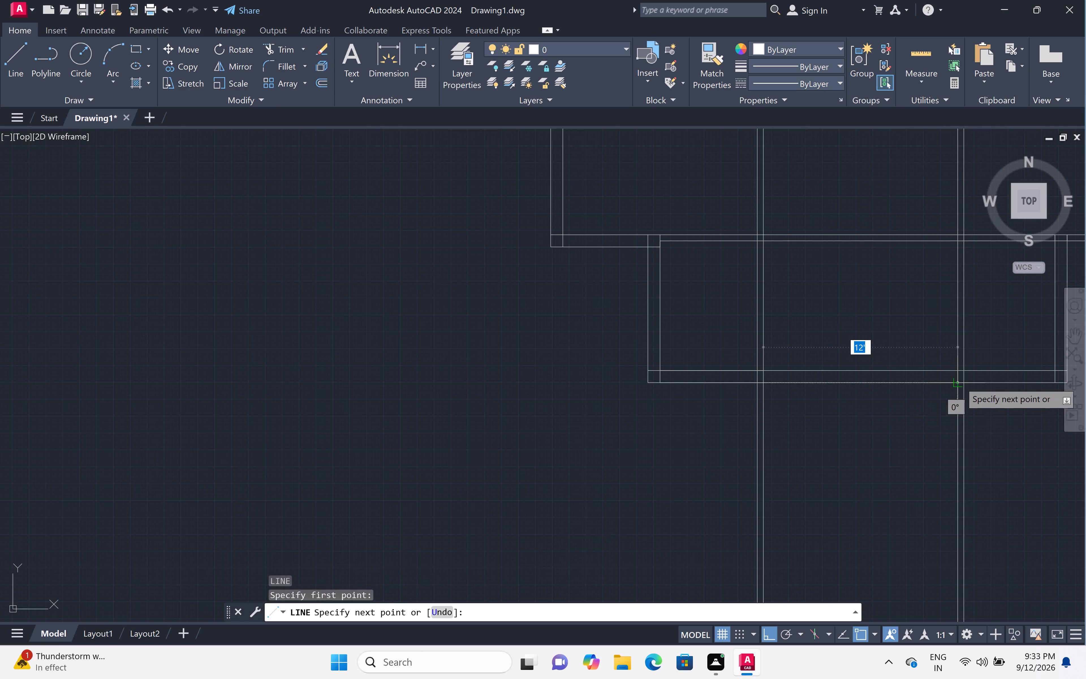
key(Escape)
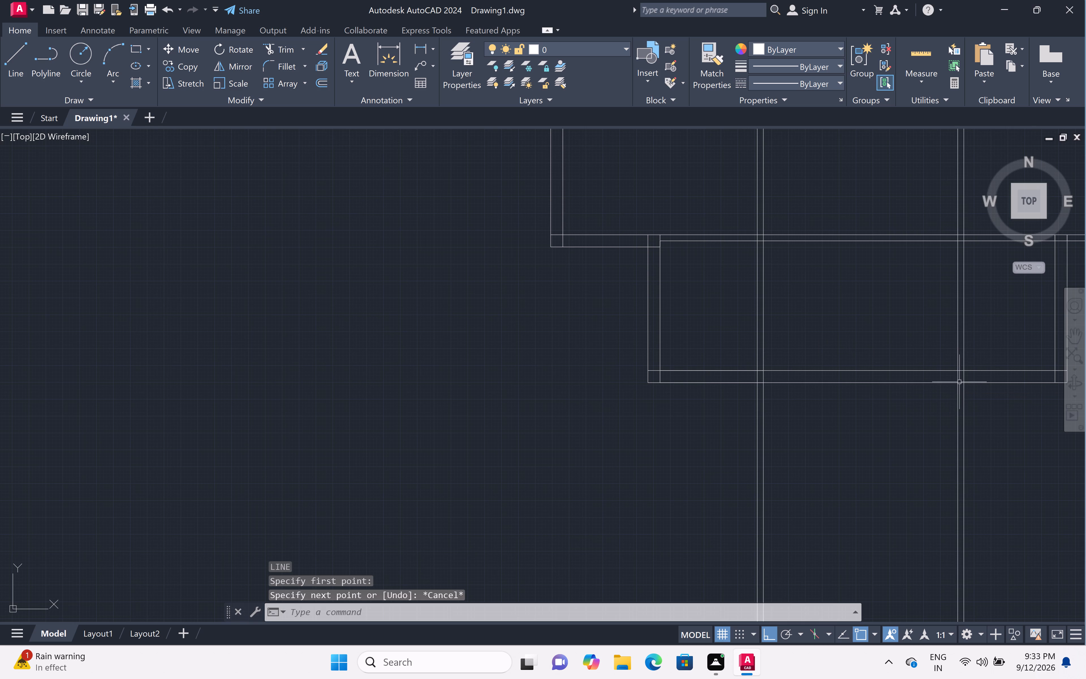
Offset the lower line of the bottom wall 10' downwards.
scroll(958, 381, down, 2)
middle_drag(928, 428, 930, 428)
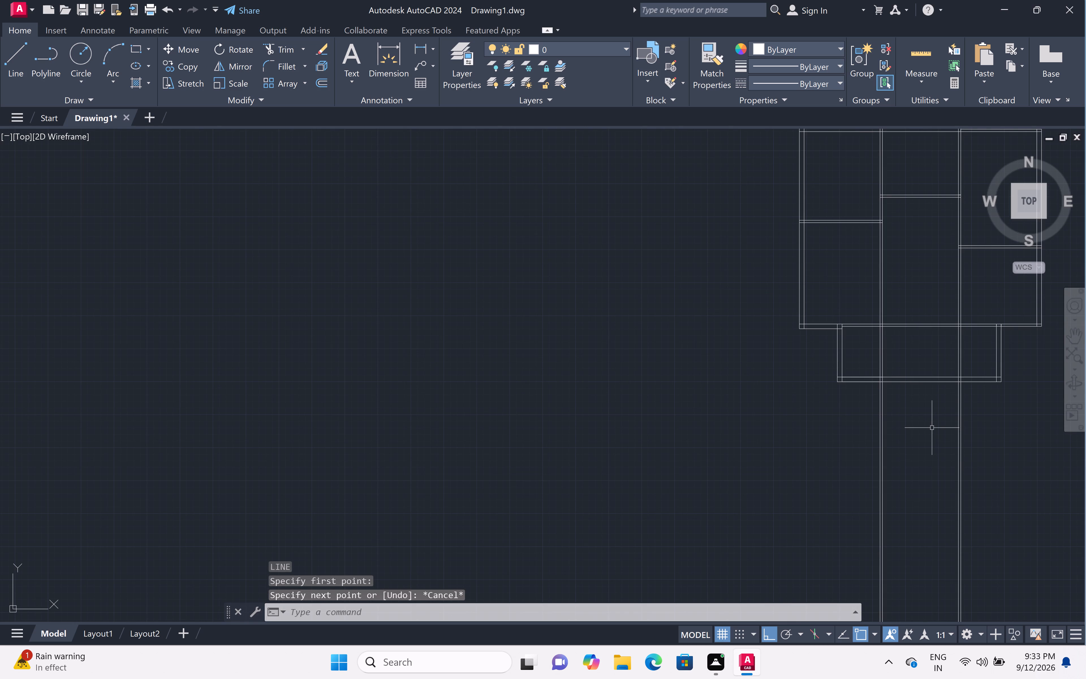
middle_drag(930, 428, 858, 433)
scroll(851, 378, up, 2)
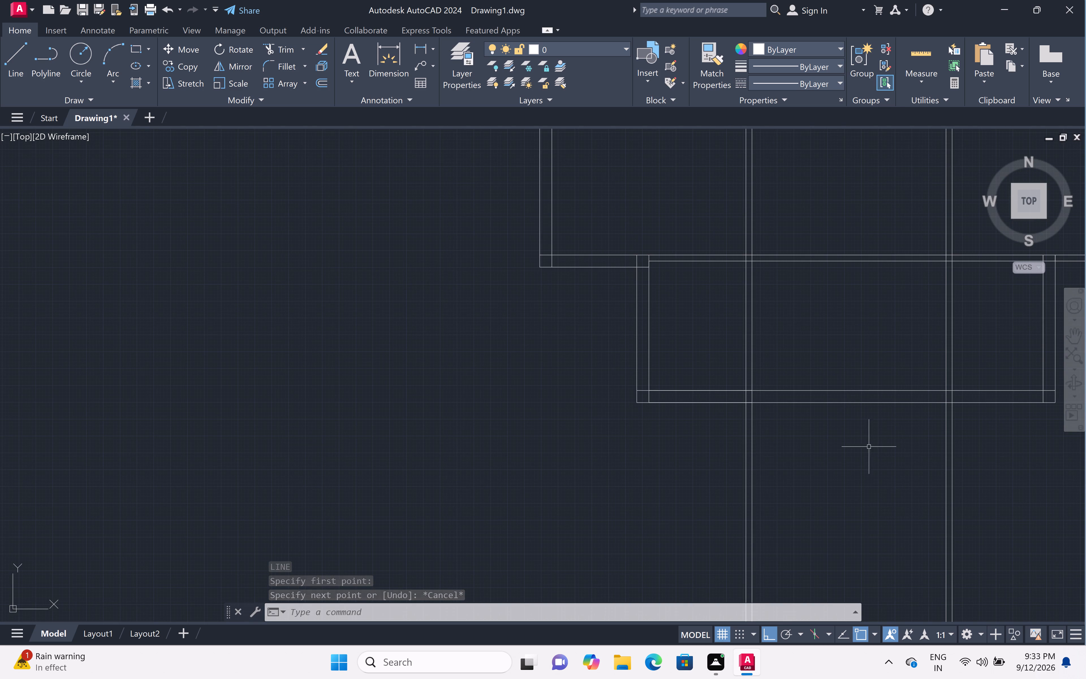
key(o)
text(ff)
key(space)
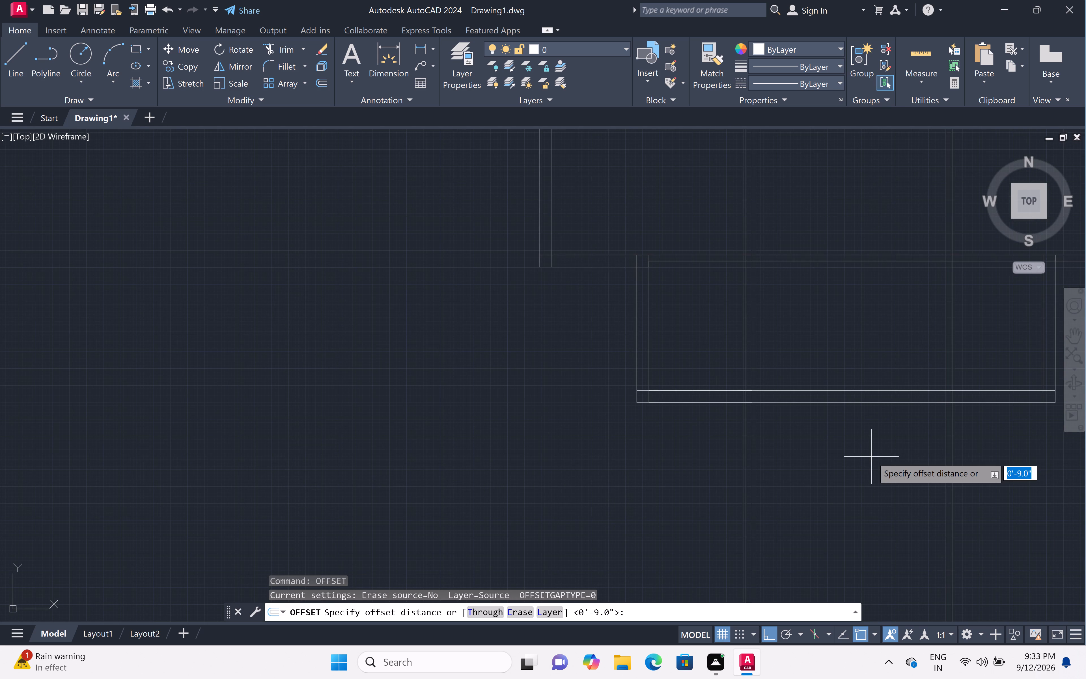
key(1)
key(0)
key(apostrophe)
key(space)
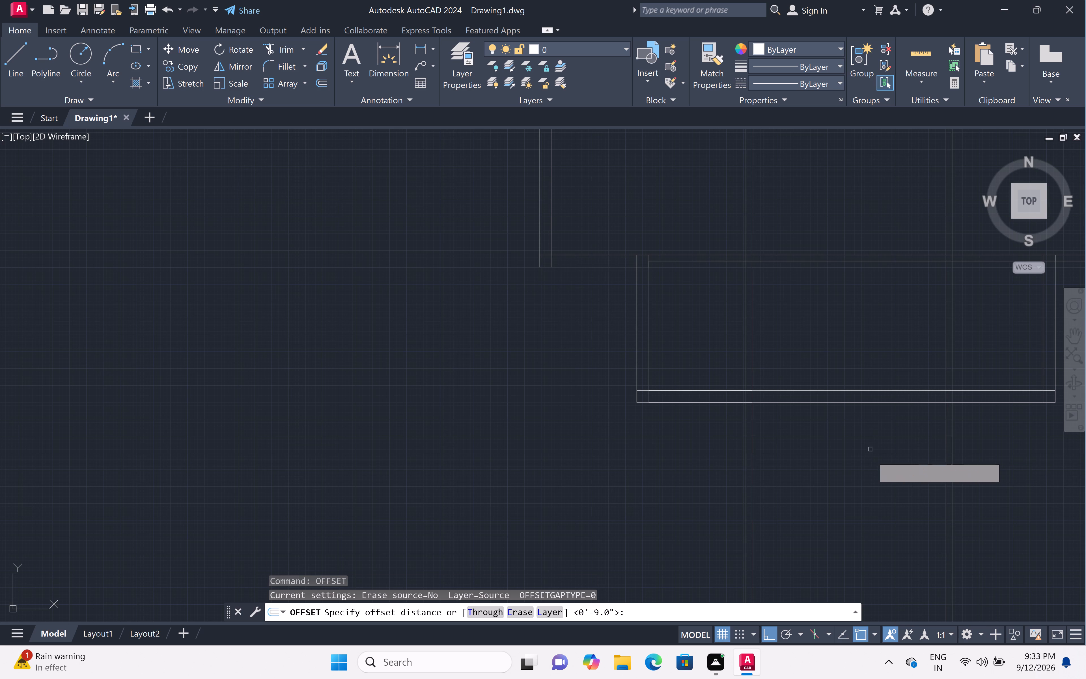
click(860, 403)
click(863, 504)
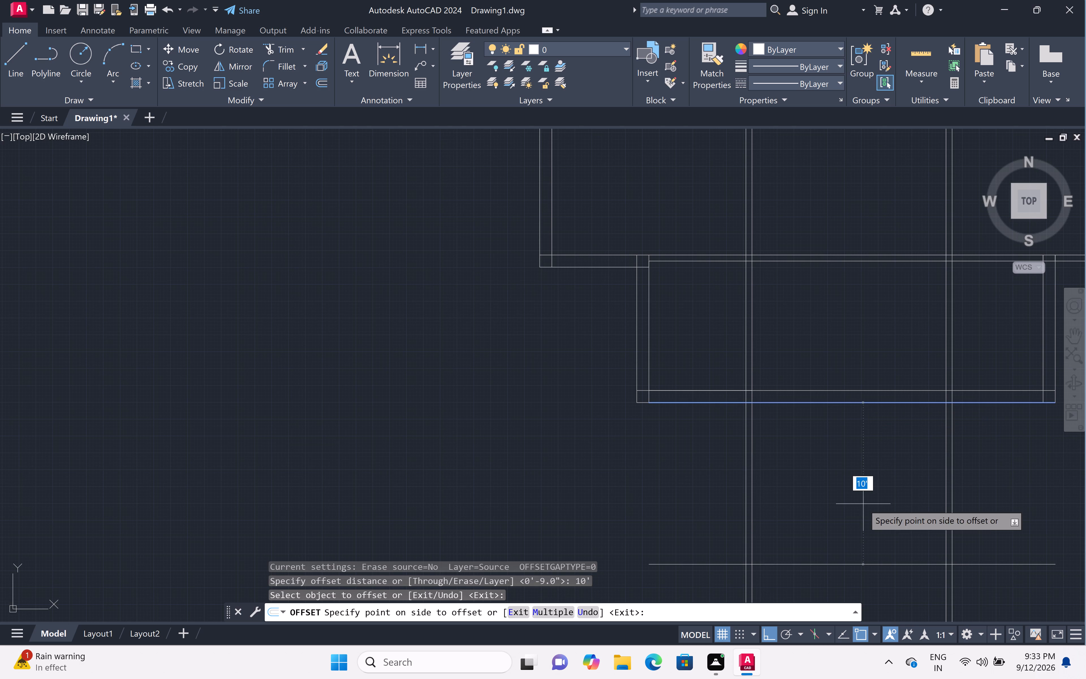
scroll(861, 490, down, 1)
middle_drag(846, 472, 828, 453)
middle_drag(852, 479, 824, 431)
middle_click(820, 424)
scroll(819, 439, up, 1)
key(space)
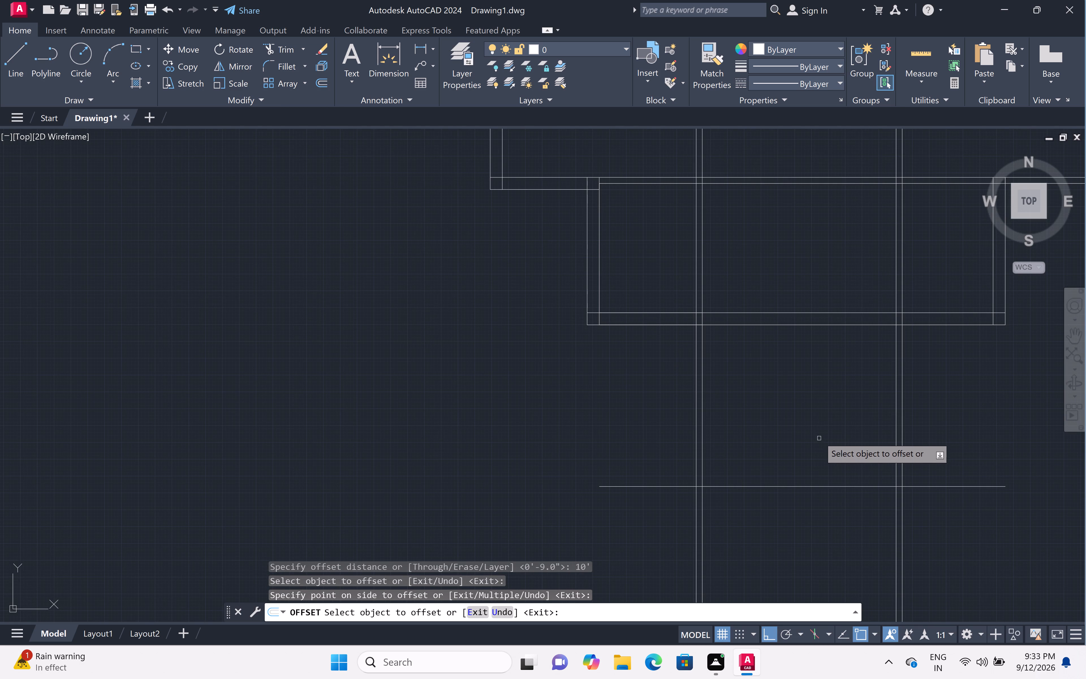
Offset the new horizontal line 4.5" downwards to form the partition closing the middle bay.
key(space)
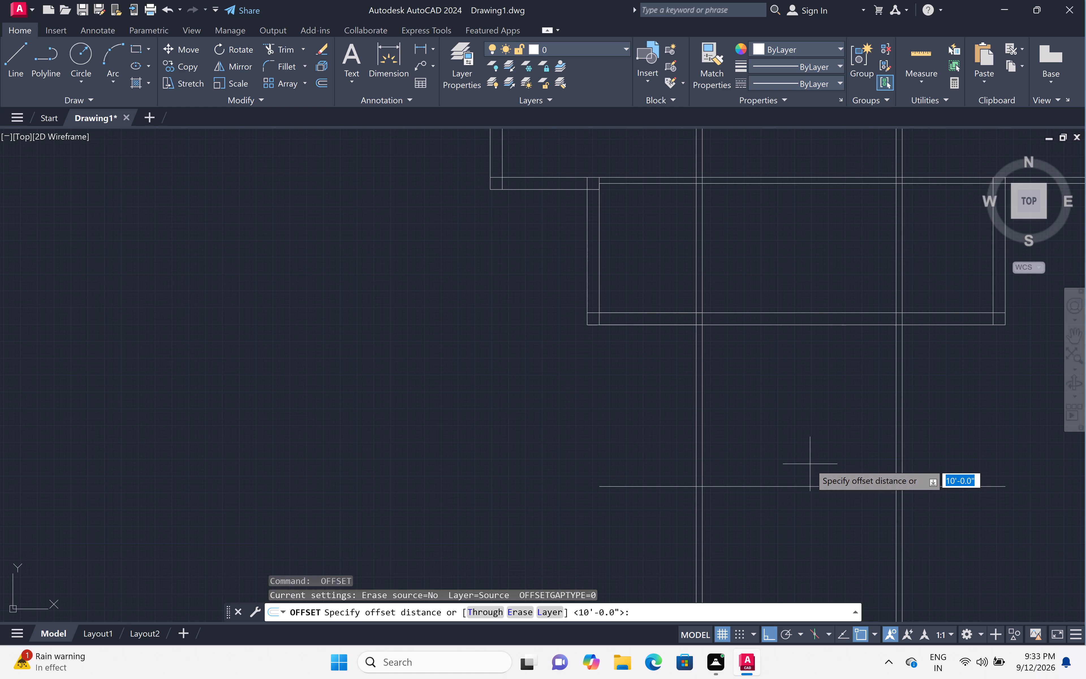
text(4.)
key(5)
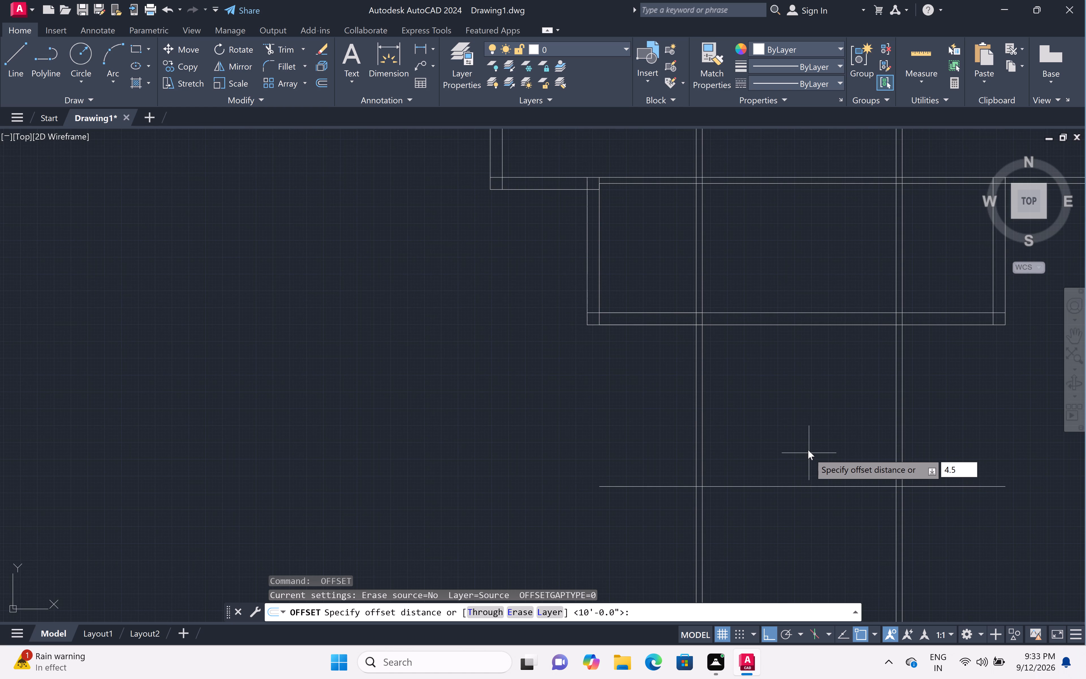
key(shift+quotedbl)
key(space)
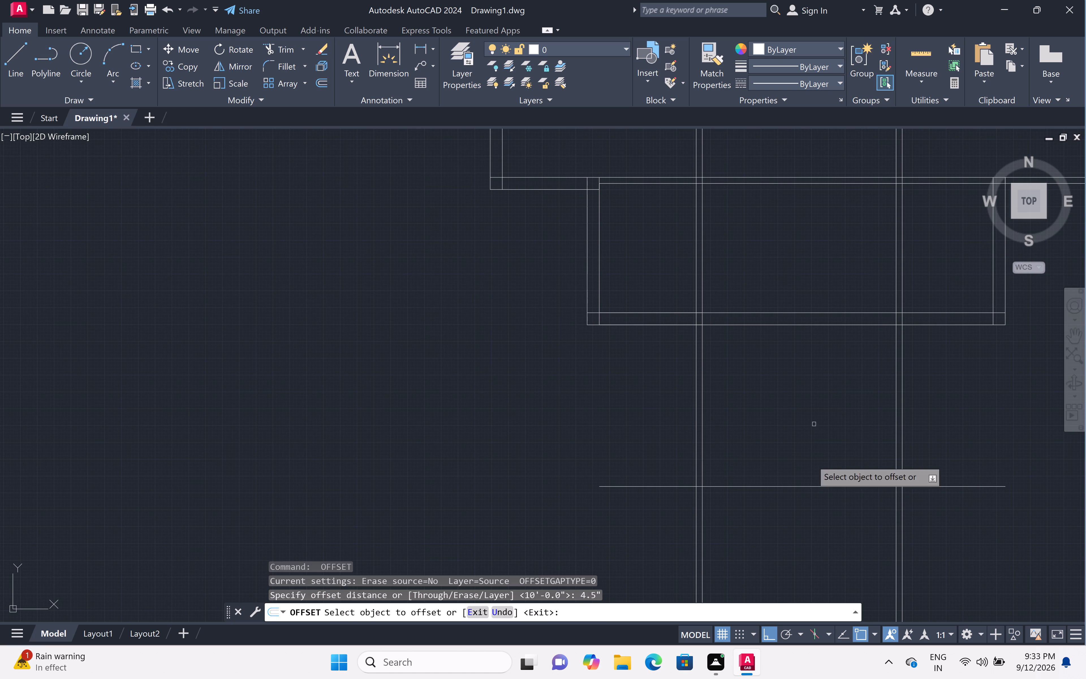
click(811, 487)
drag(819, 550, 819, 550)
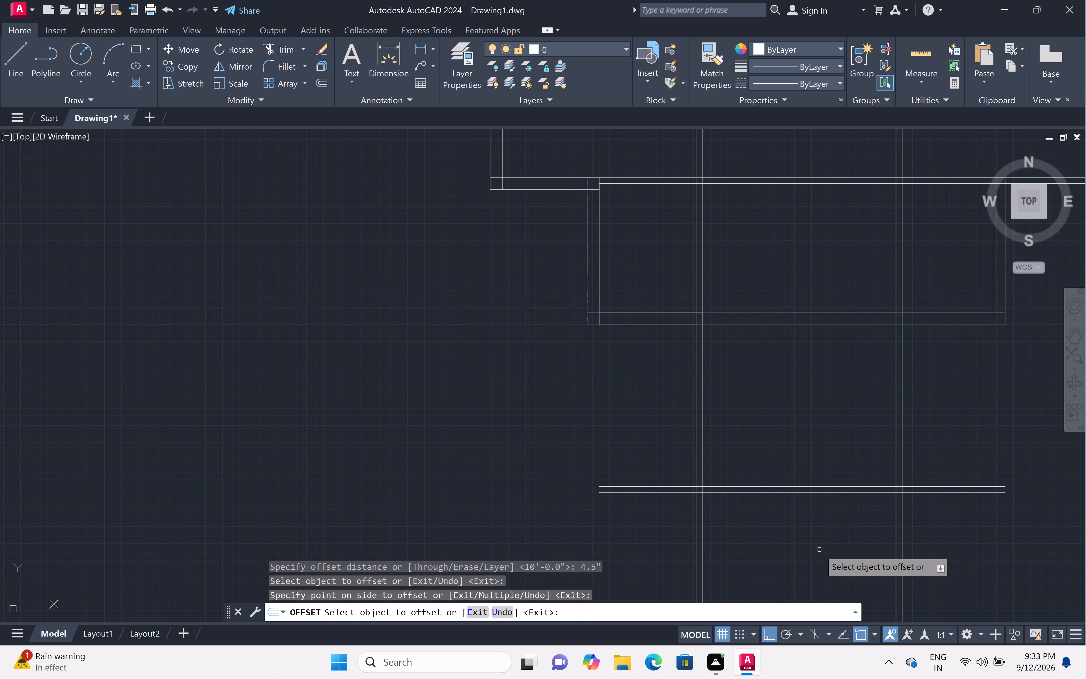
drag(819, 550, 819, 544)
key(Escape)
Trim both ends of the new 4.5" horizontal partition back to the middle bay's two vertical partitions.
text(tr)
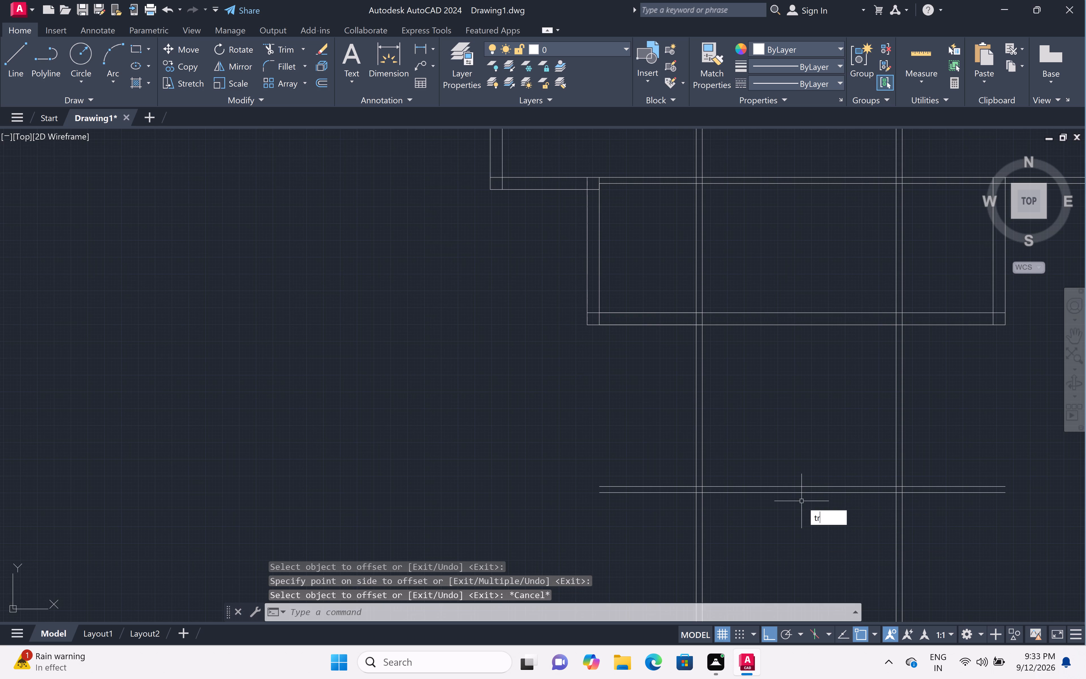
key(space)
click(659, 470)
click(660, 532)
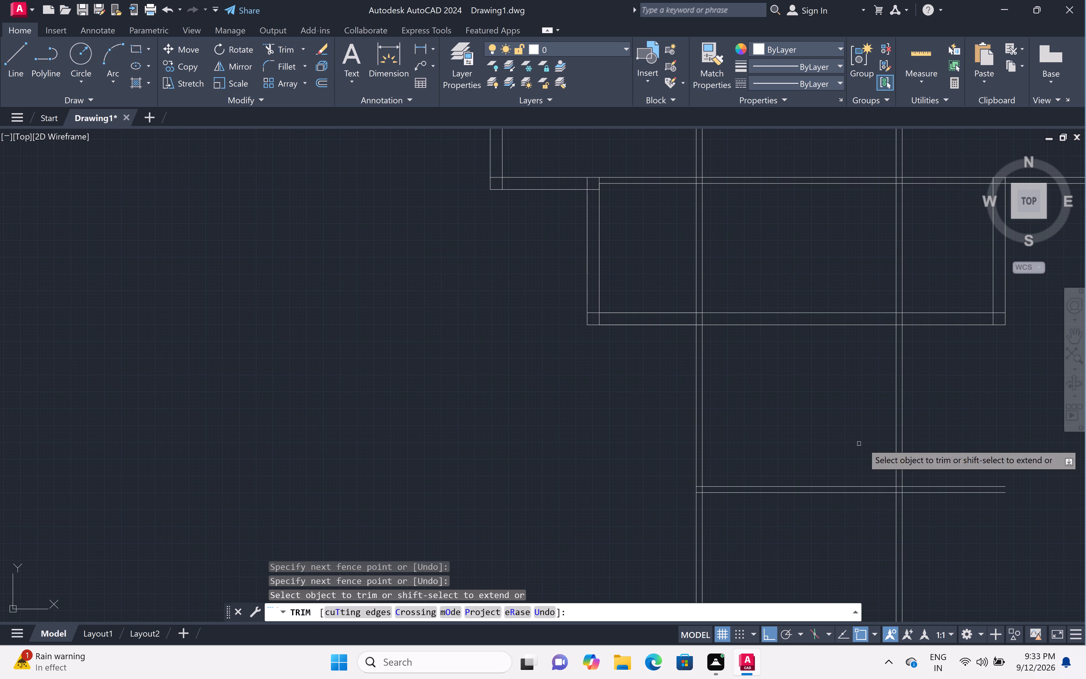
click(954, 459)
click(961, 533)
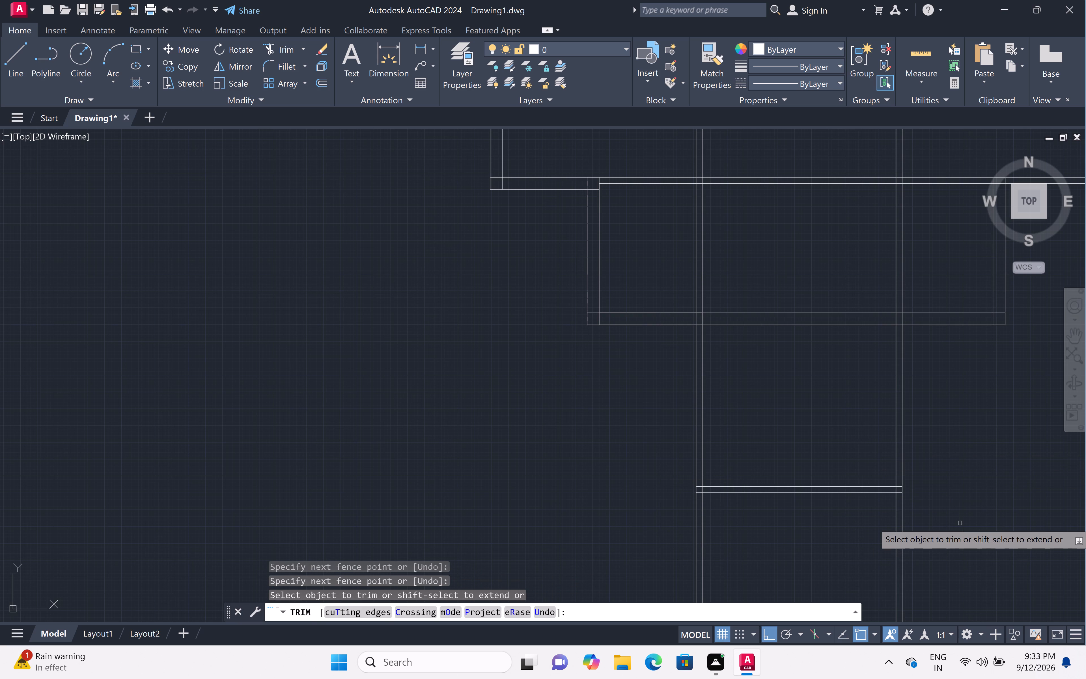
Trim the lines of both vertical partitions below the new horizontal partition.
scroll(958, 521, down, 1)
middle_drag(958, 522, 920, 442)
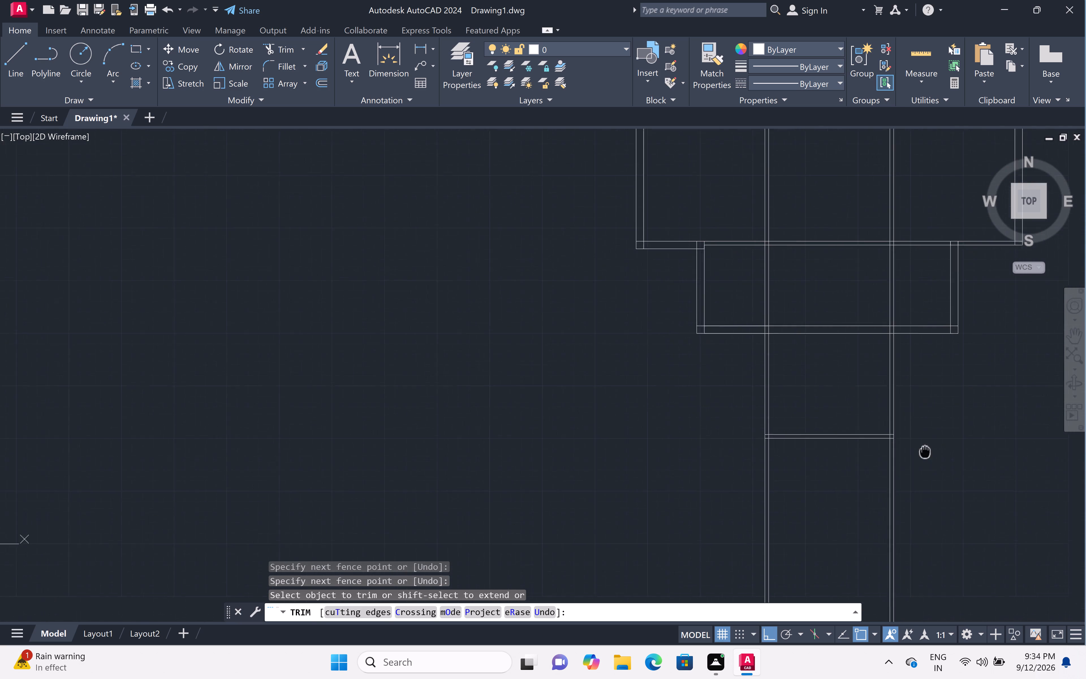
middle_drag(920, 442, 920, 442)
click(739, 502)
click(1034, 495)
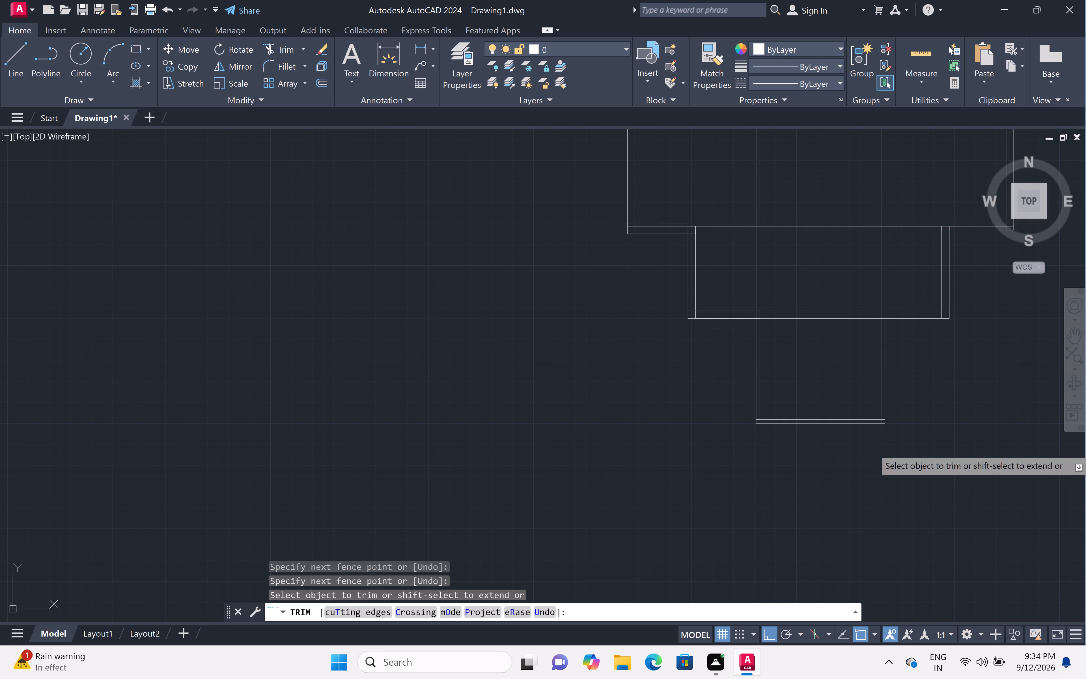
Trim the extended bottom partition's two lines across the middle bay, between the vertical partitions.
middle_drag(796, 338, 799, 386)
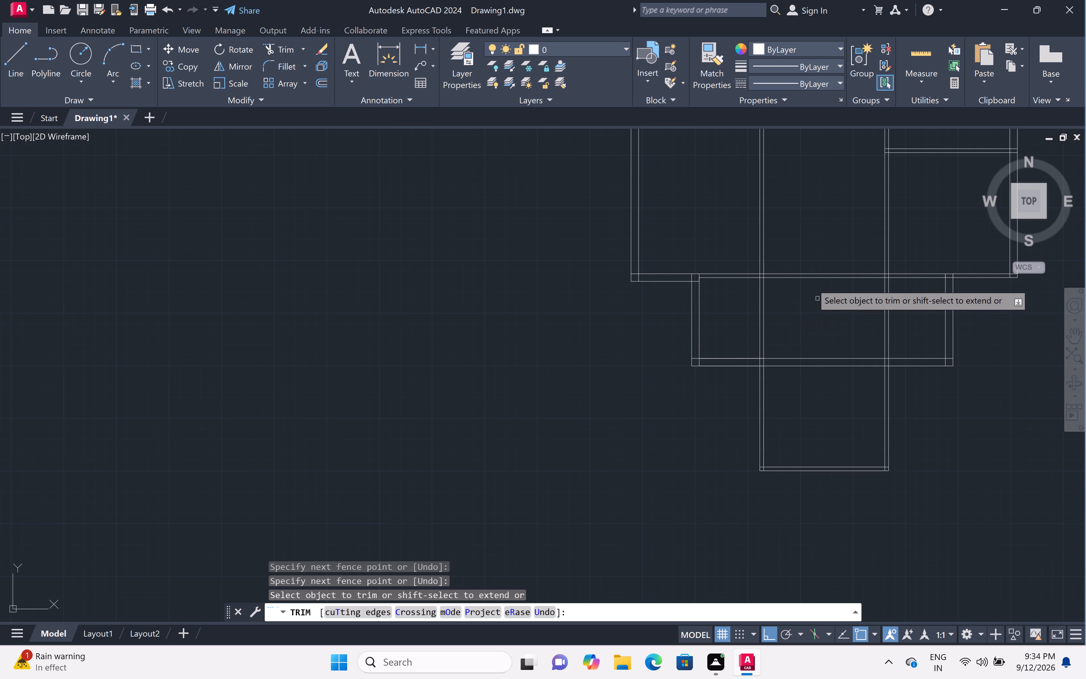
click(804, 257)
click(805, 294)
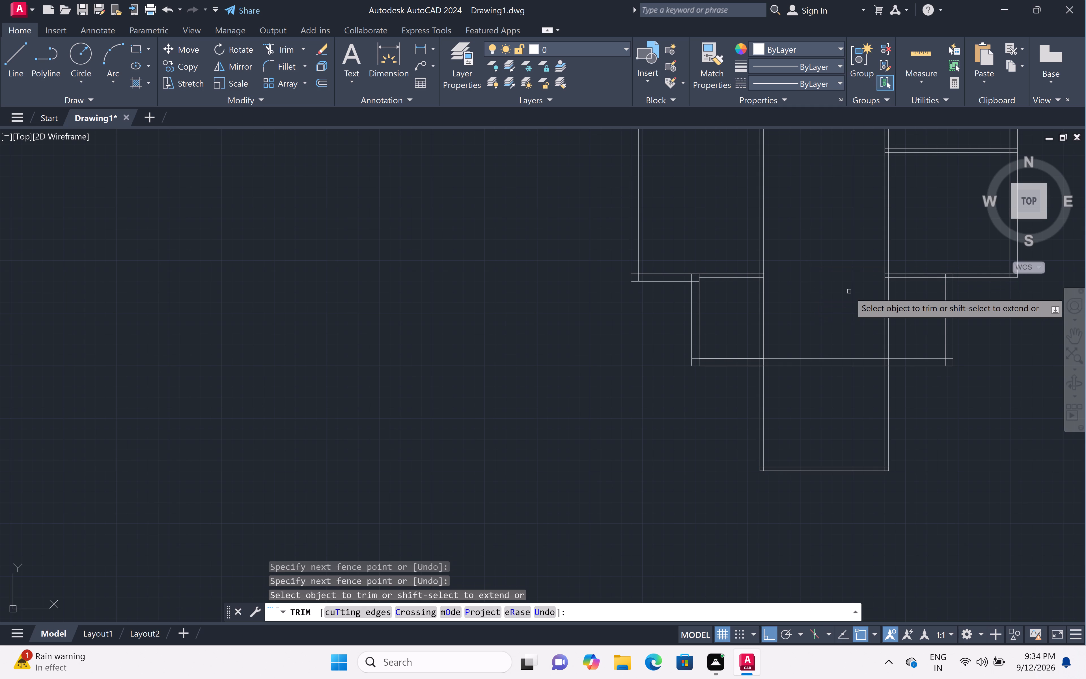
key(Escape)
Offset the upper line of the 9" bottom wall 13' upwards.
key(o)
text(ff 13')
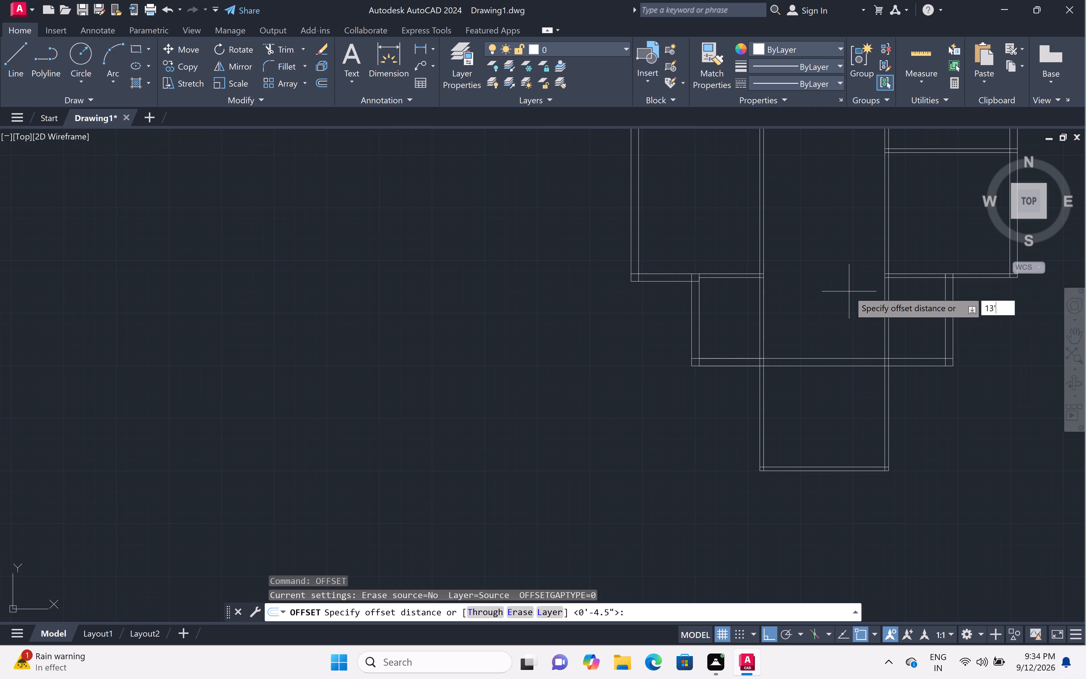
key(space)
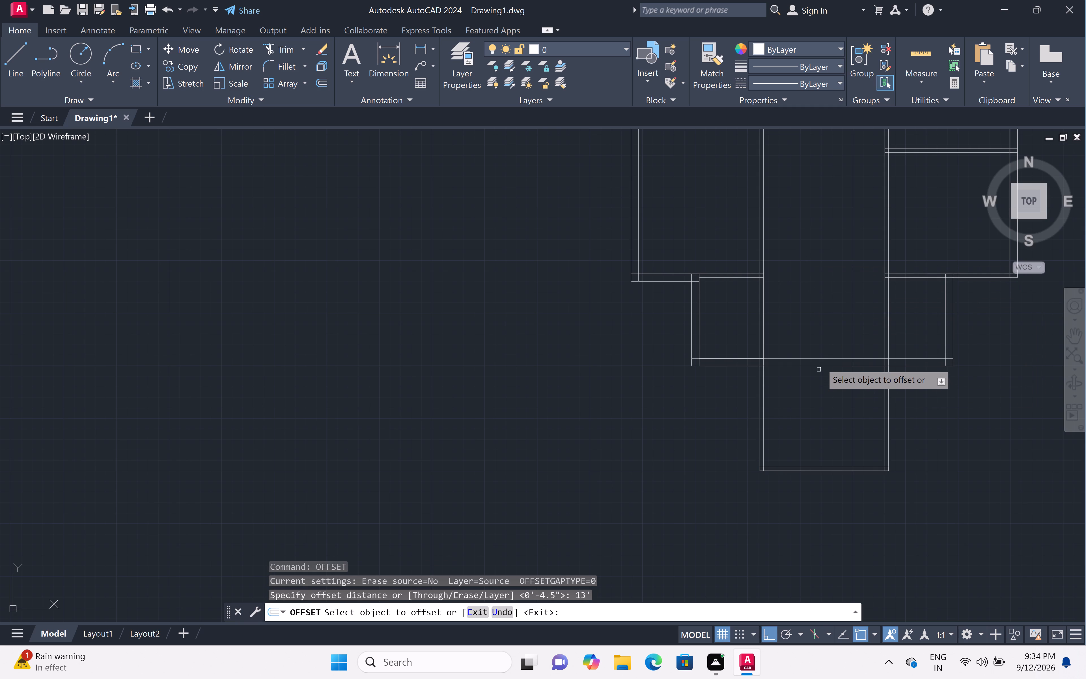
click(821, 358)
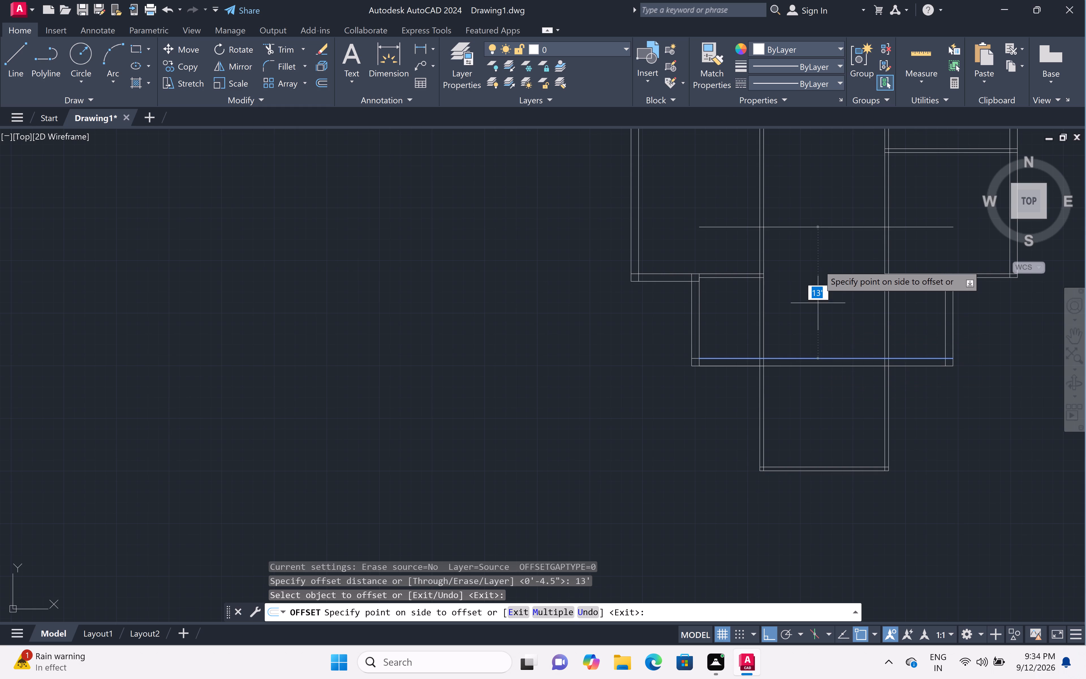
click(818, 262)
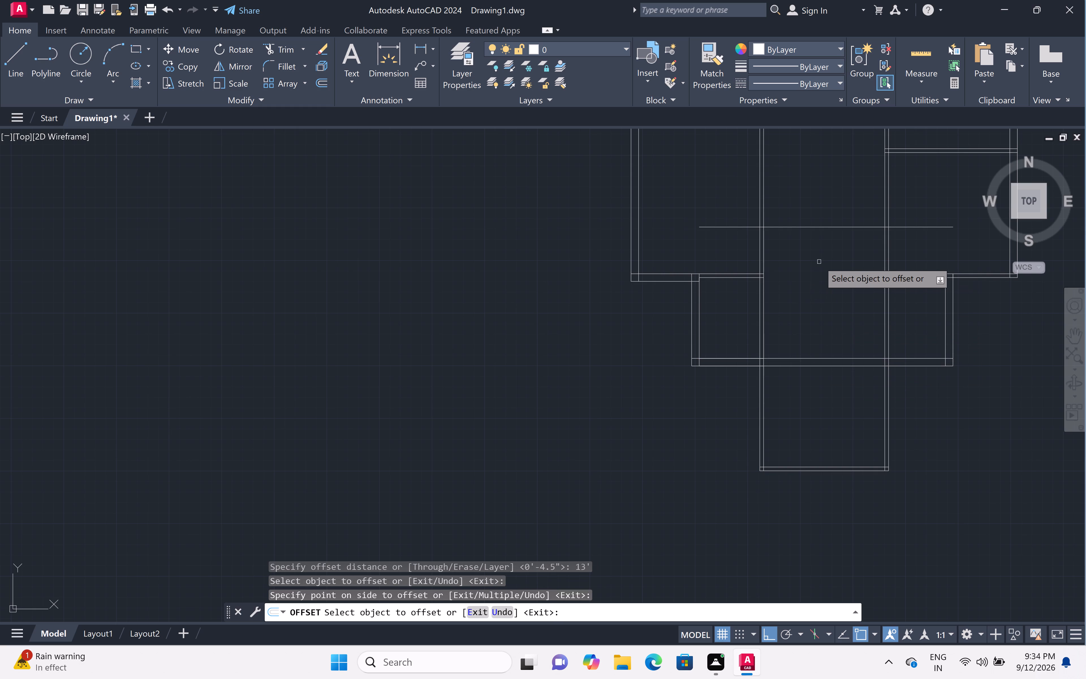
key(space)
Offset the new horizontal line 4.5" upwards to form a partition across the middle bay.
key(space)
text(4.5)
text(")
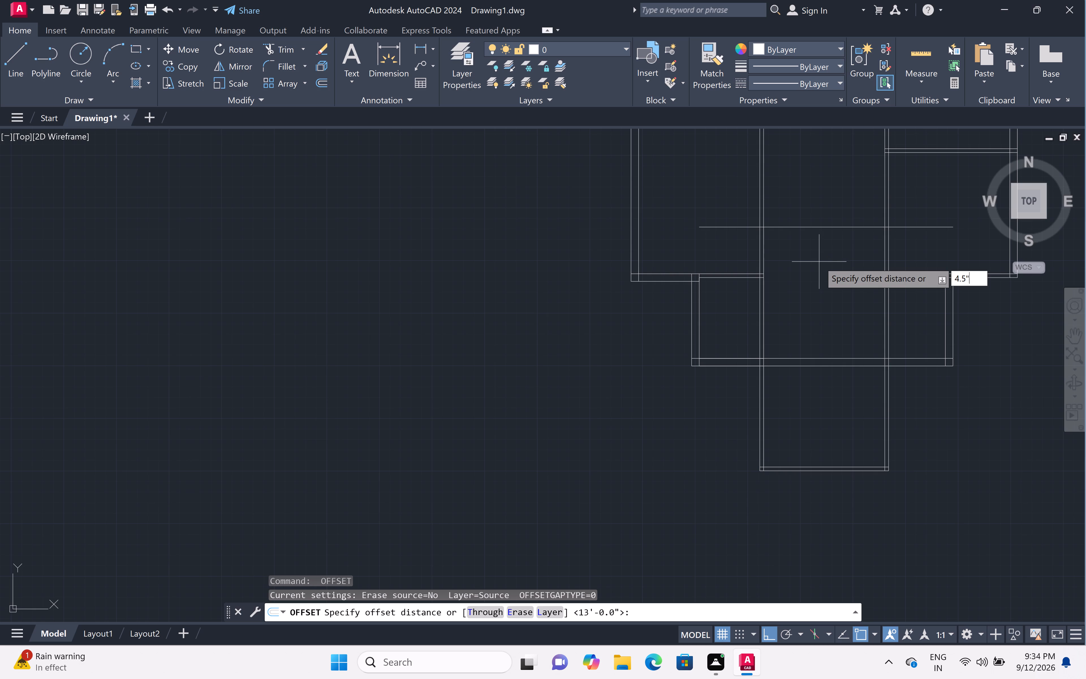
key(space)
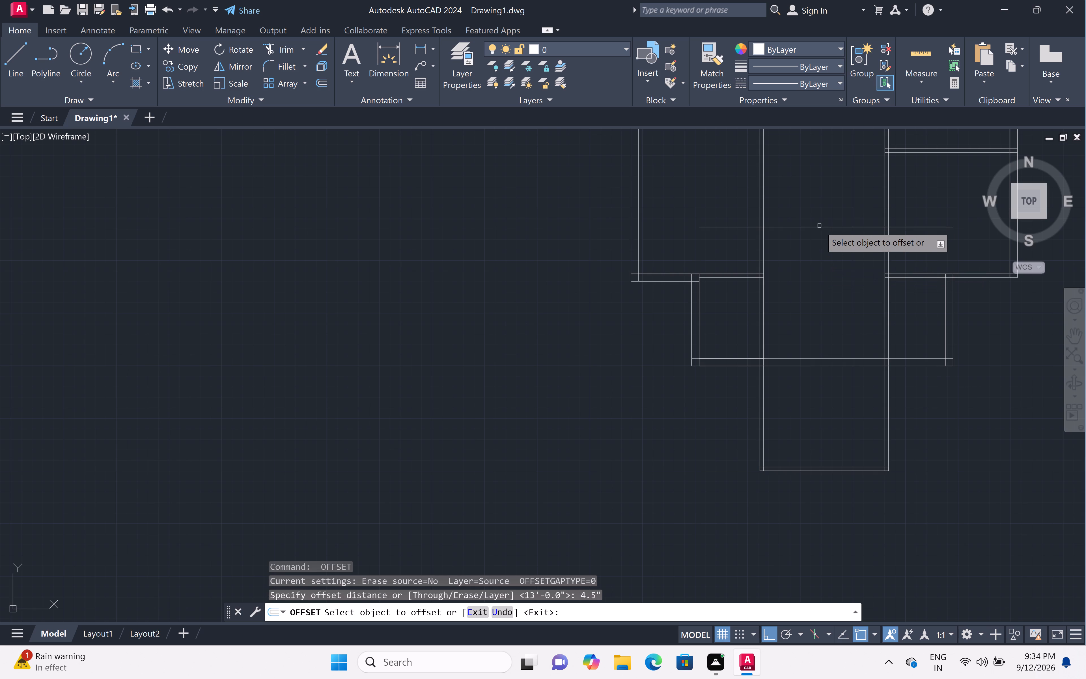
click(819, 227)
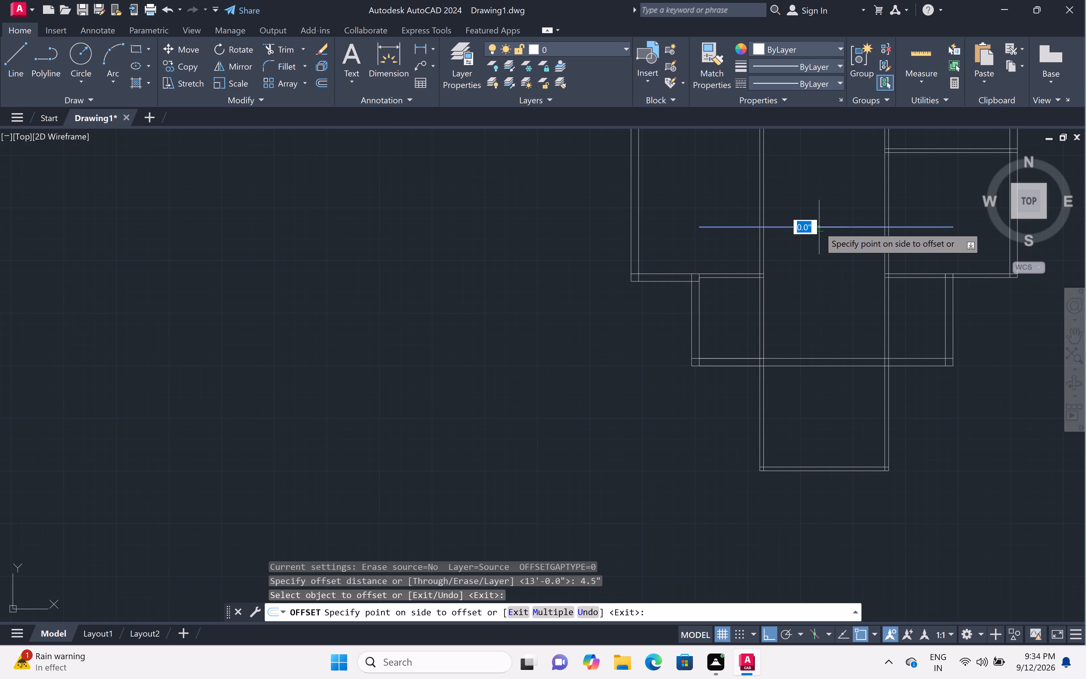
click(813, 195)
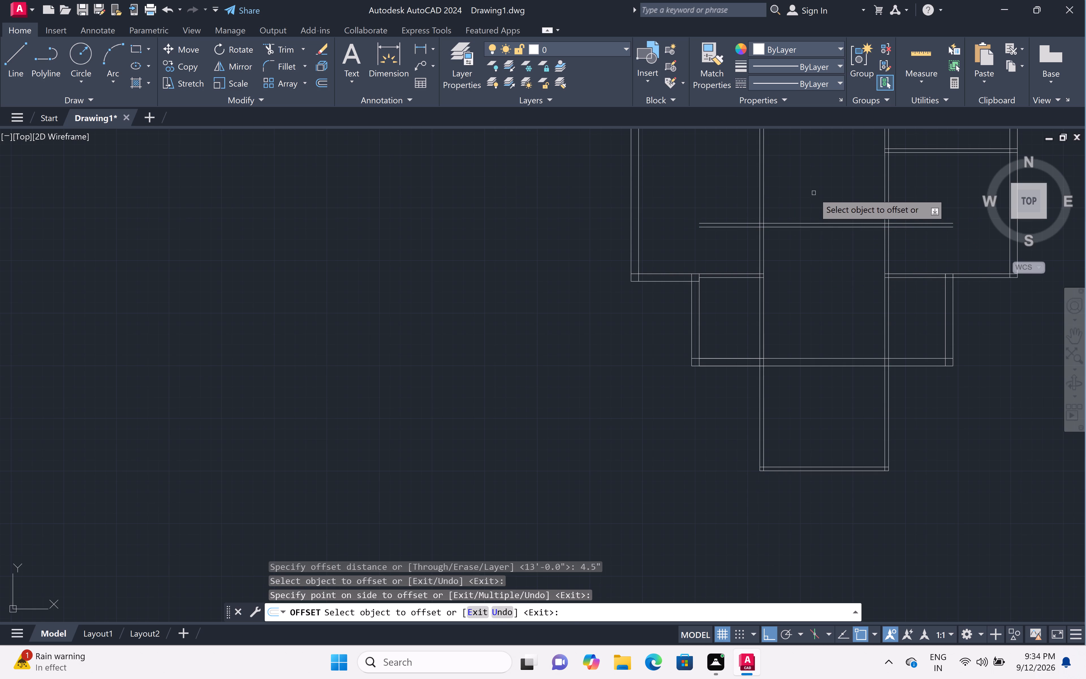
key(Escape)
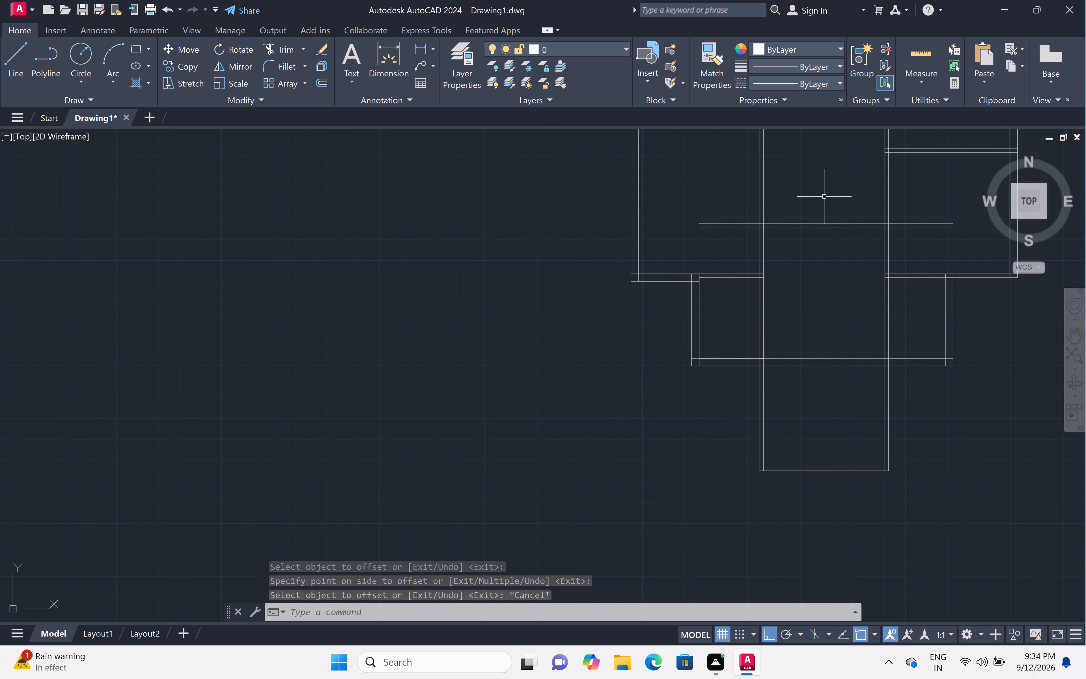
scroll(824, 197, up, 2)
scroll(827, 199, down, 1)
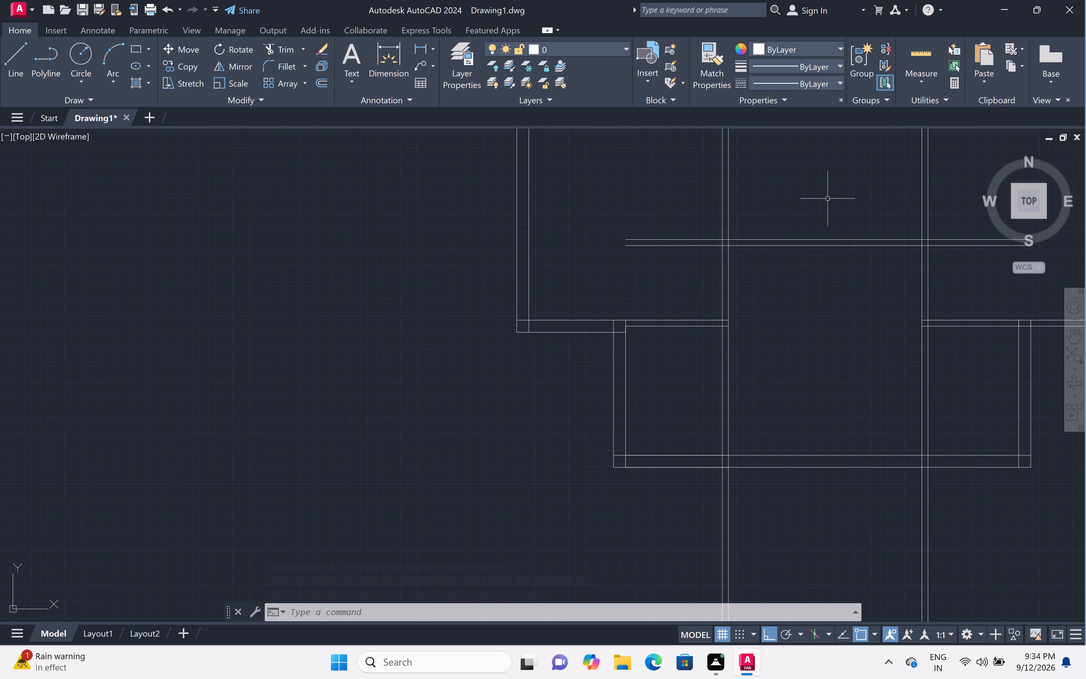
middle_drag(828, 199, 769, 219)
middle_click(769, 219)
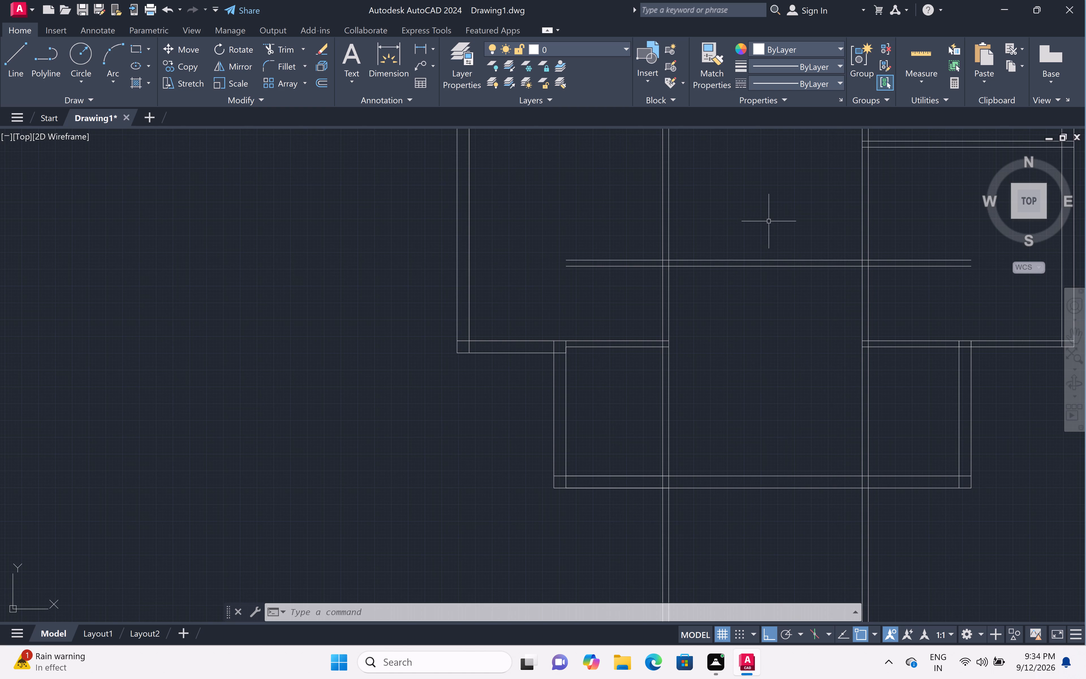
Trim the ends of the new 4.5" horizontal partition that overhang the middle bay beyond both vertical partitions.
text(tr)
key(space)
click(626, 246)
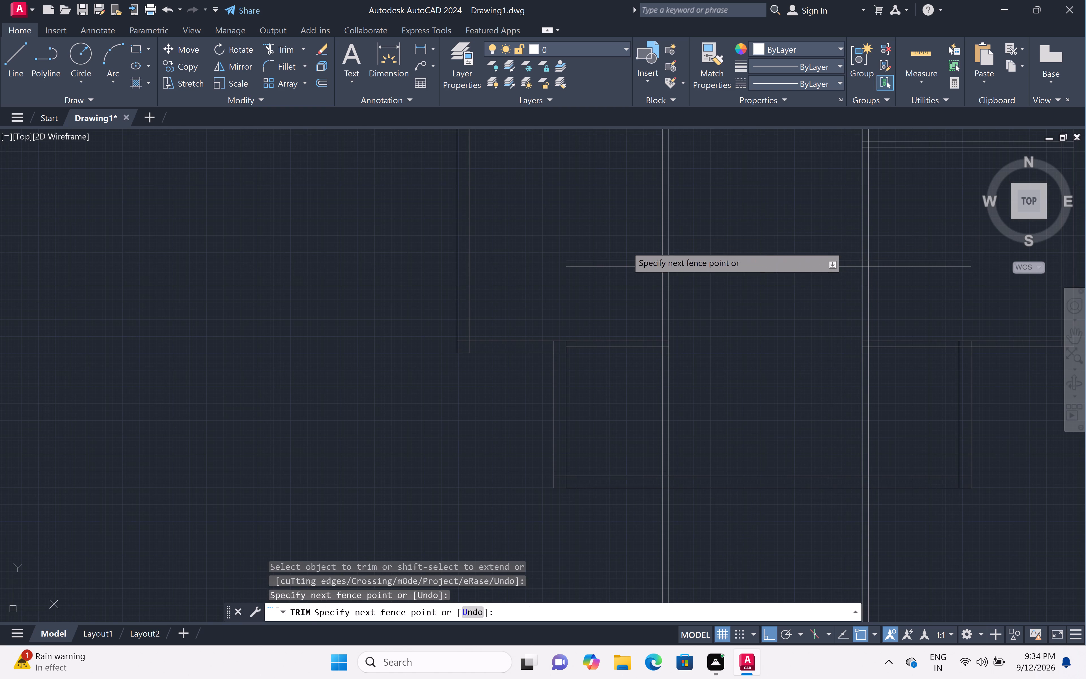
click(626, 289)
click(907, 237)
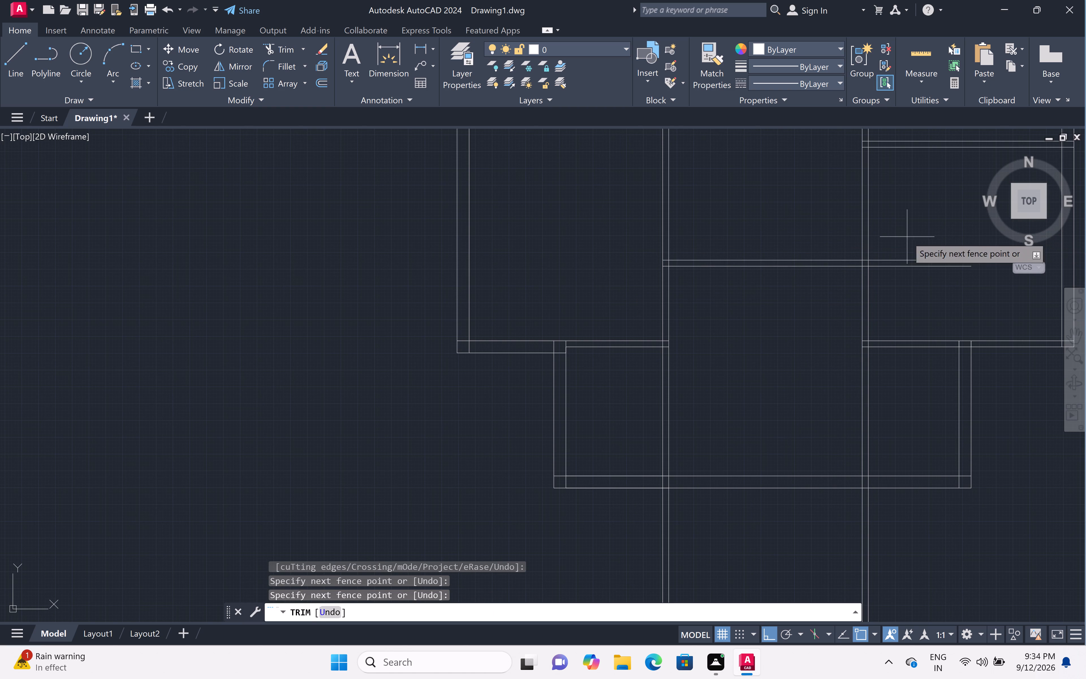
click(909, 292)
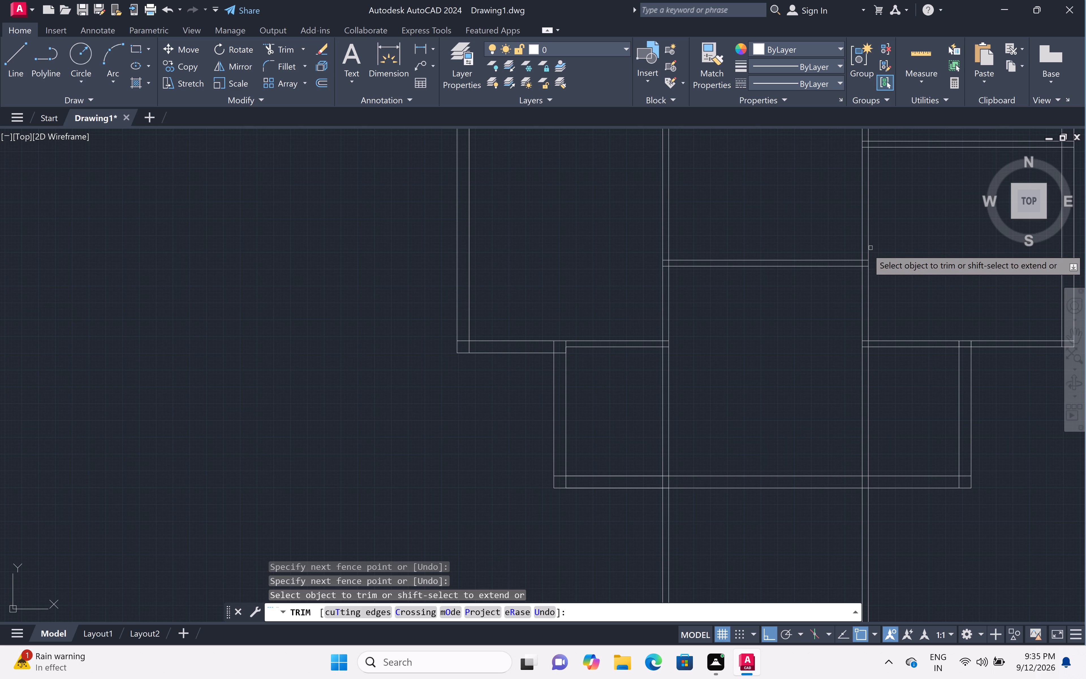
scroll(882, 242, down, 1)
middle_drag(905, 234, 880, 280)
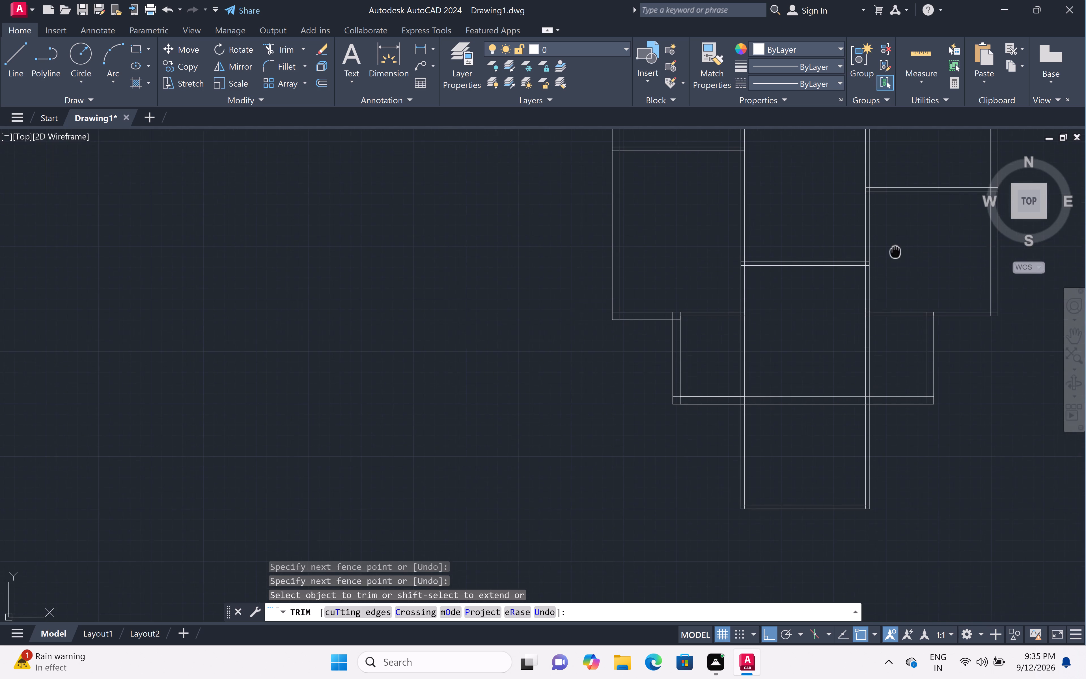
middle_drag(880, 280, 822, 363)
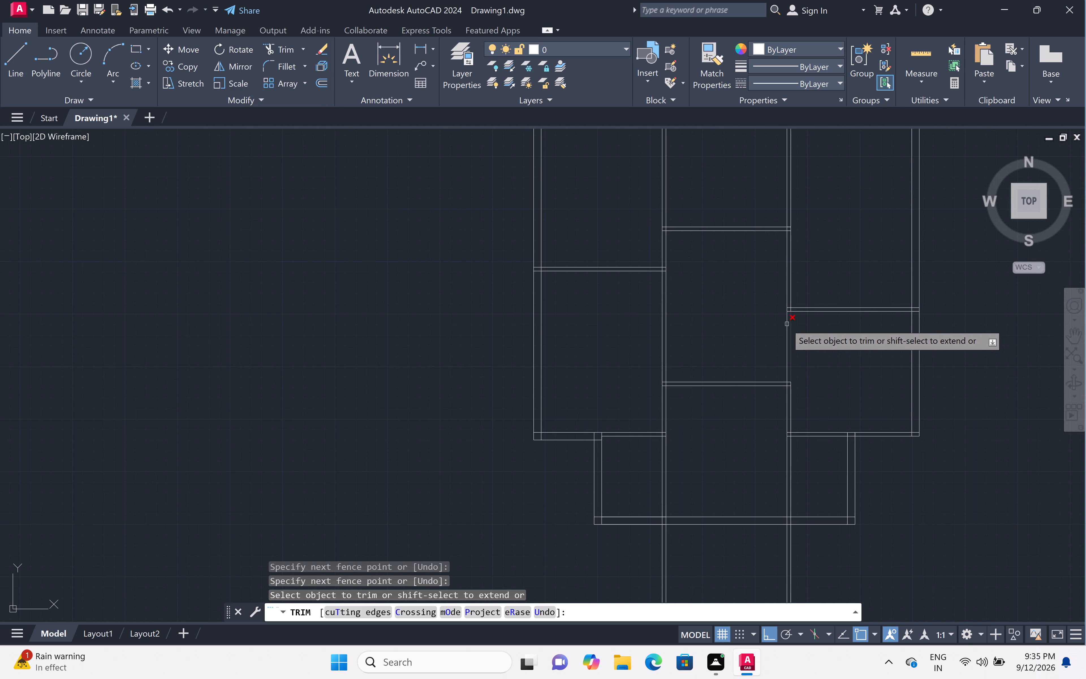
middle_drag(743, 310, 744, 314)
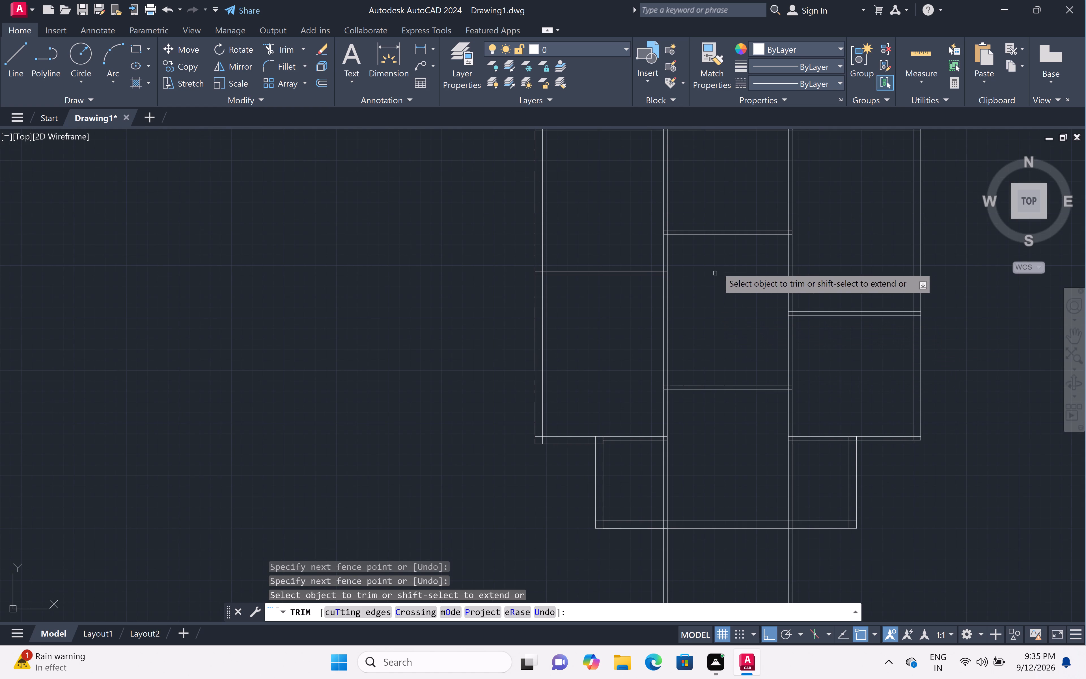
scroll(707, 225, up, 3)
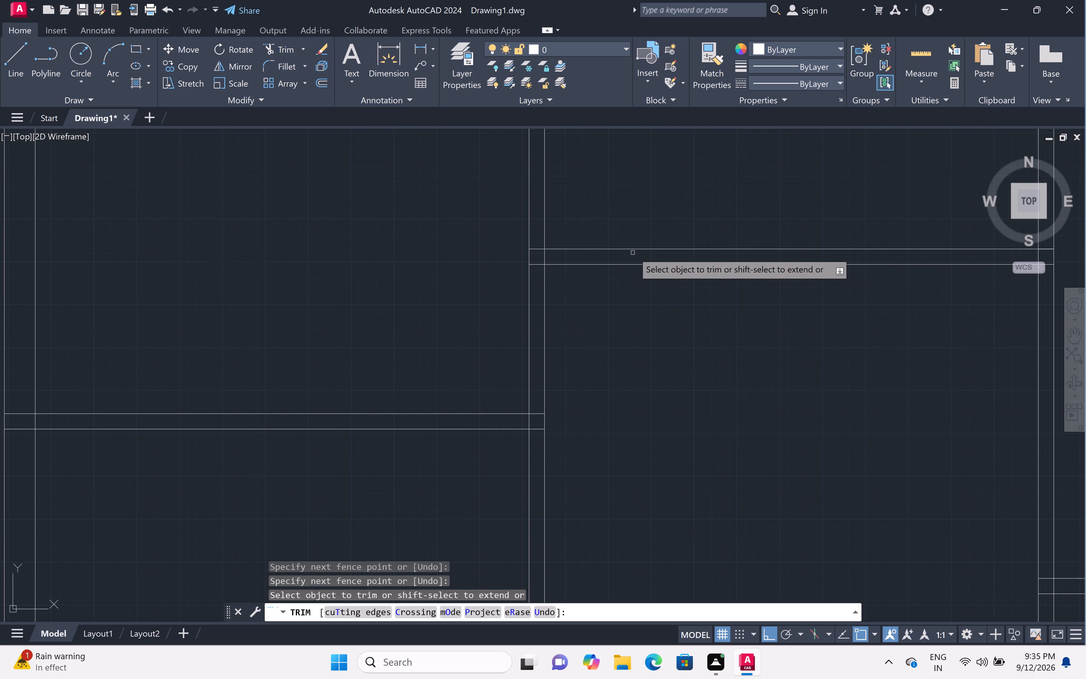
key(Escape)
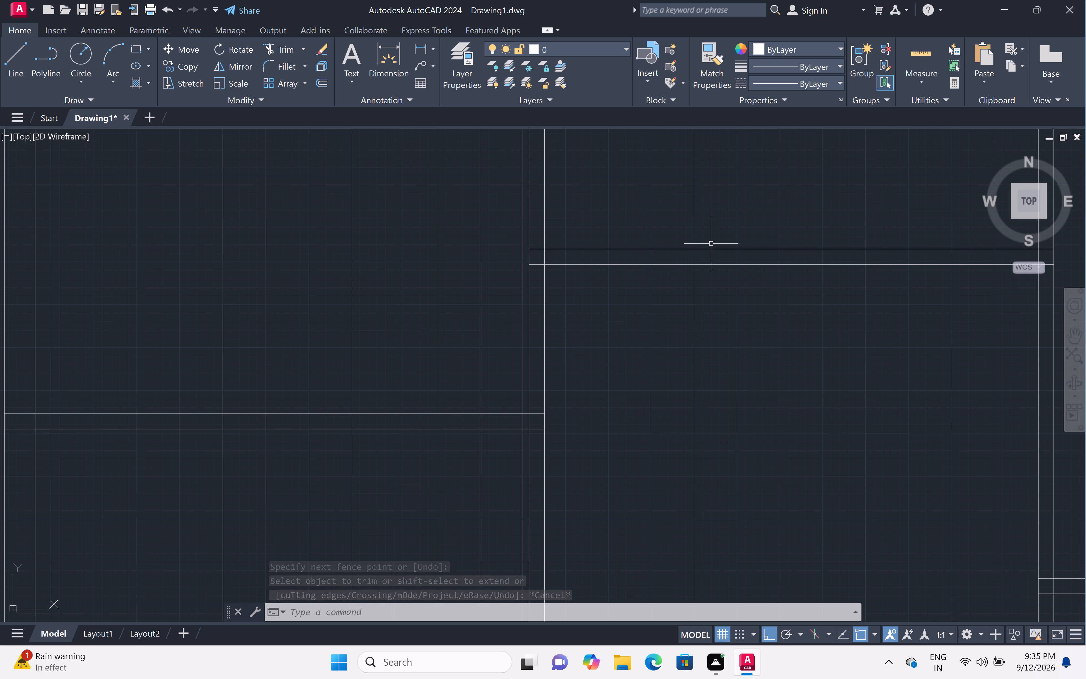
Draw two jamb lines across the upper middle-bay partition, the first 3'6" from the left vertical partition, the second nearer the right one.
text(l)
key(space)
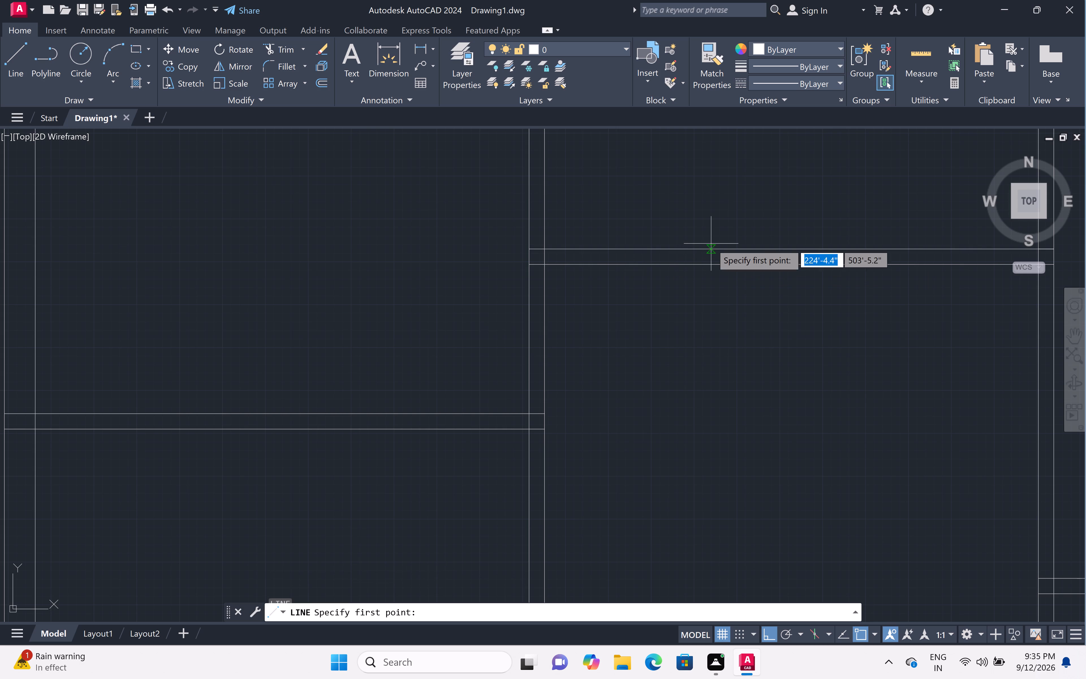
click(546, 248)
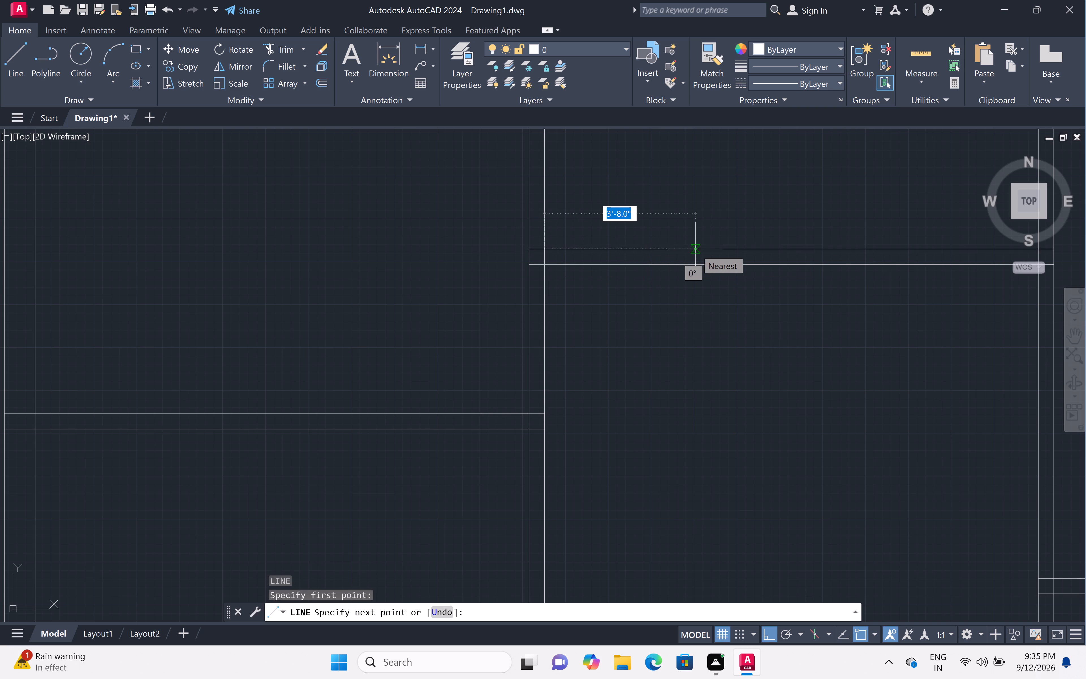
key(3)
key(apostrophe)
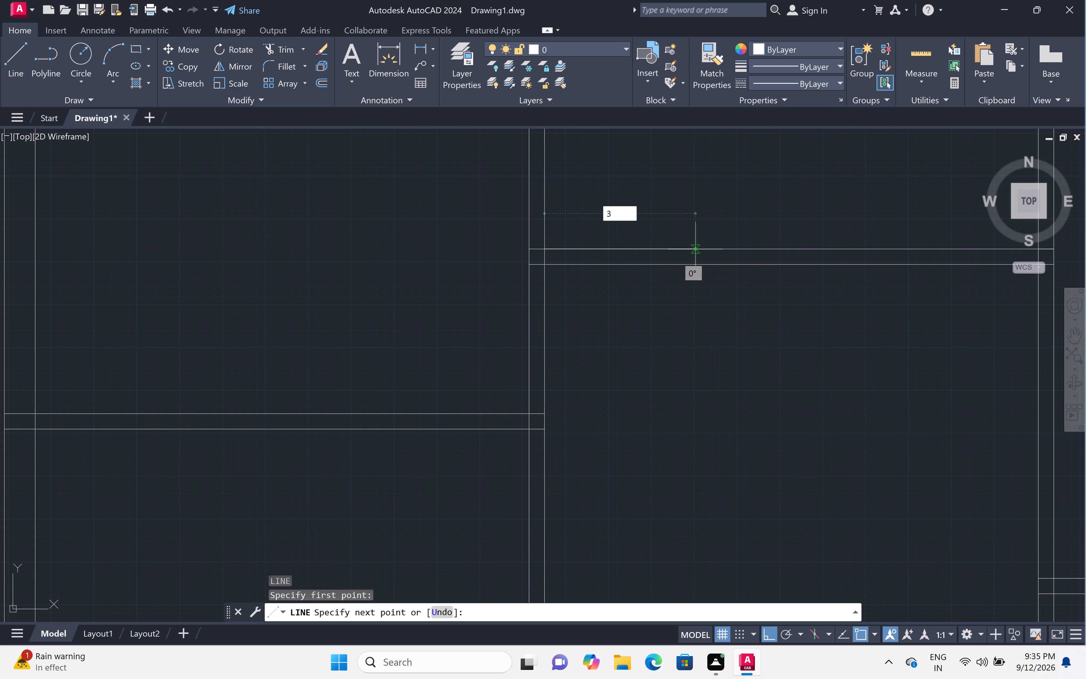
key(6)
text(")
key(space)
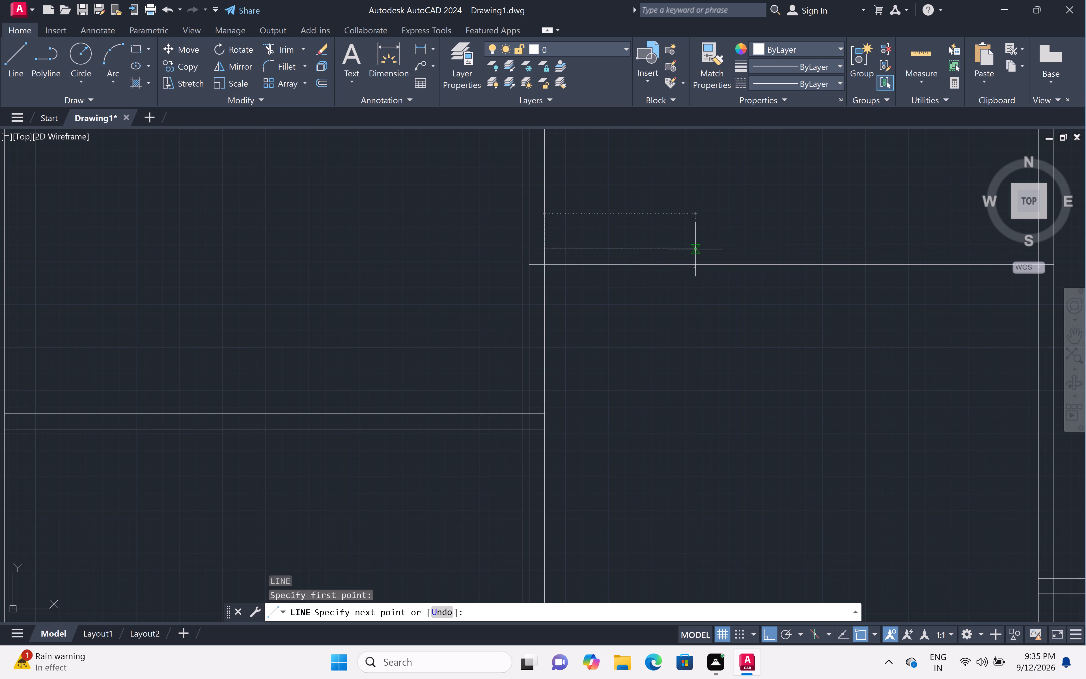
click(691, 266)
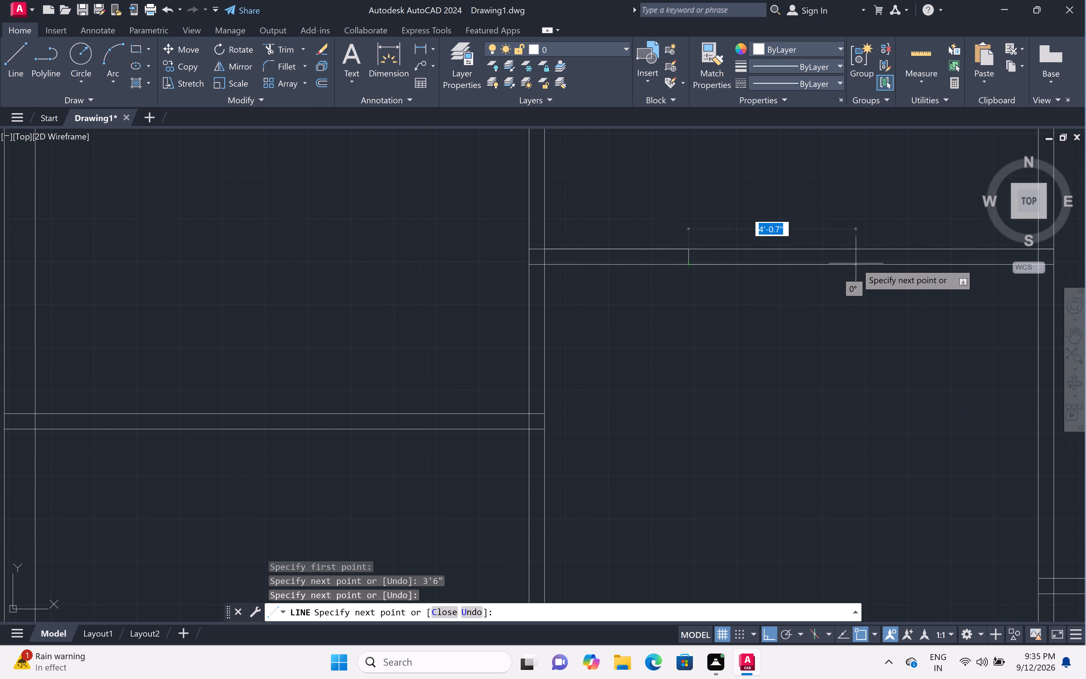
click(882, 265)
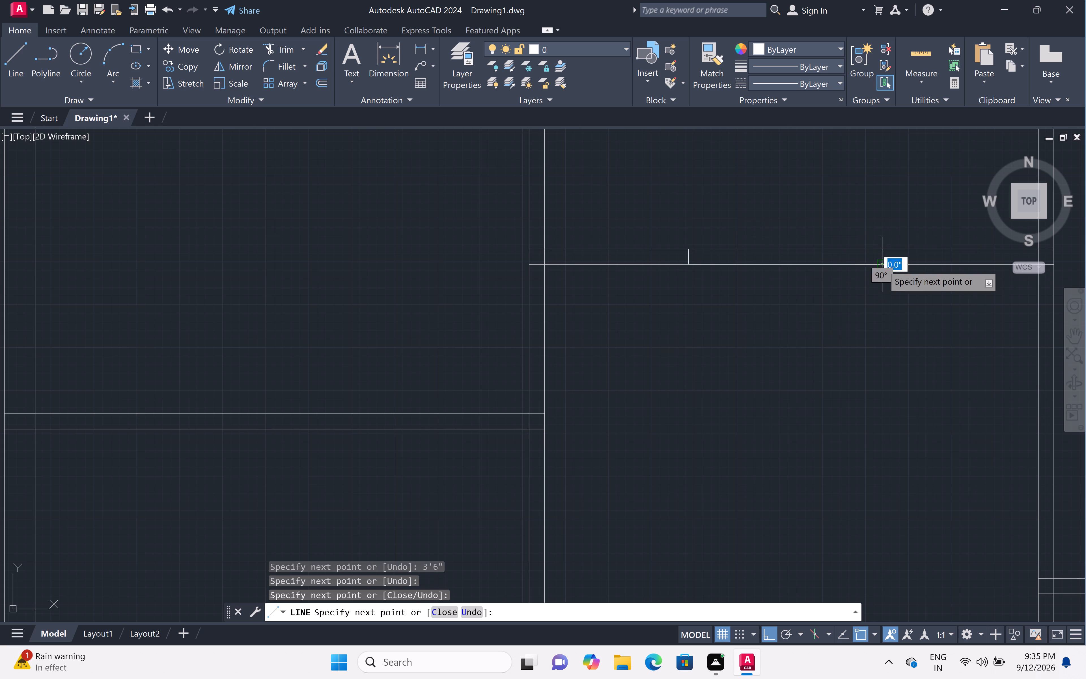
click(879, 250)
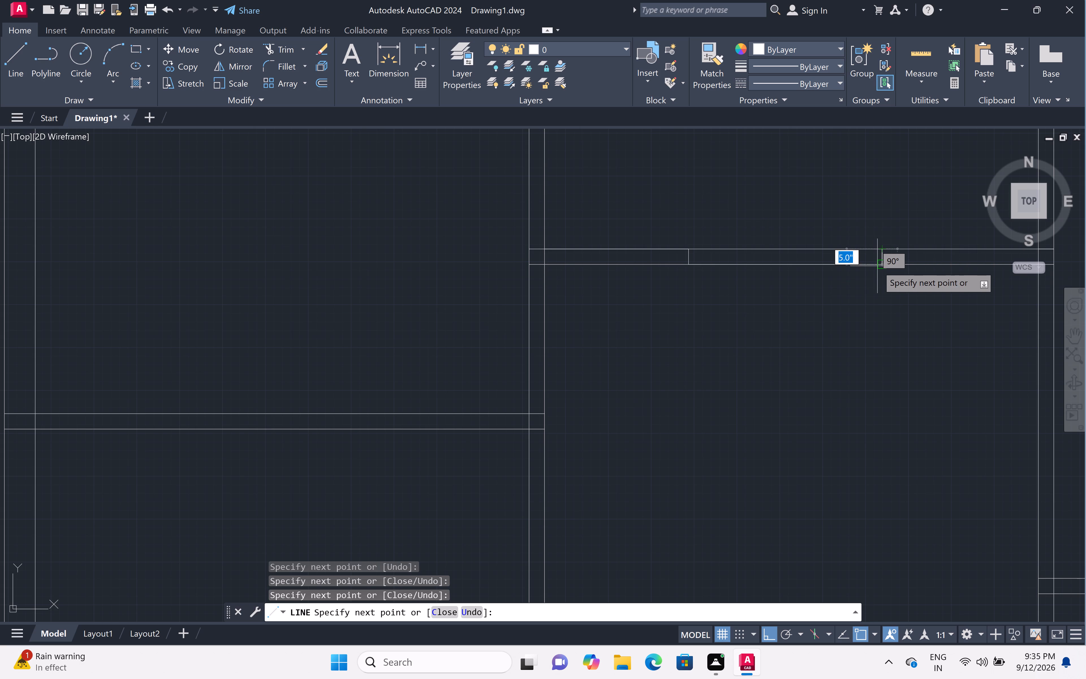
key(Escape)
Trim both lines of the upper middle-bay partition between the two jamb lines to form an opening.
key(t)
text(r)
key(space)
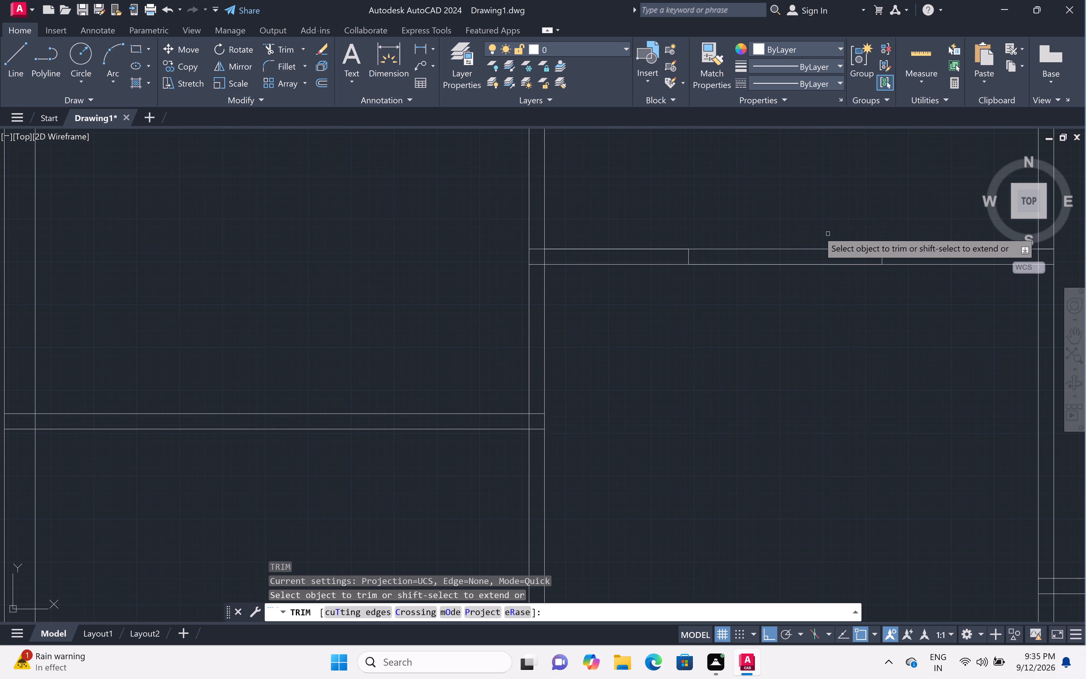
click(806, 232)
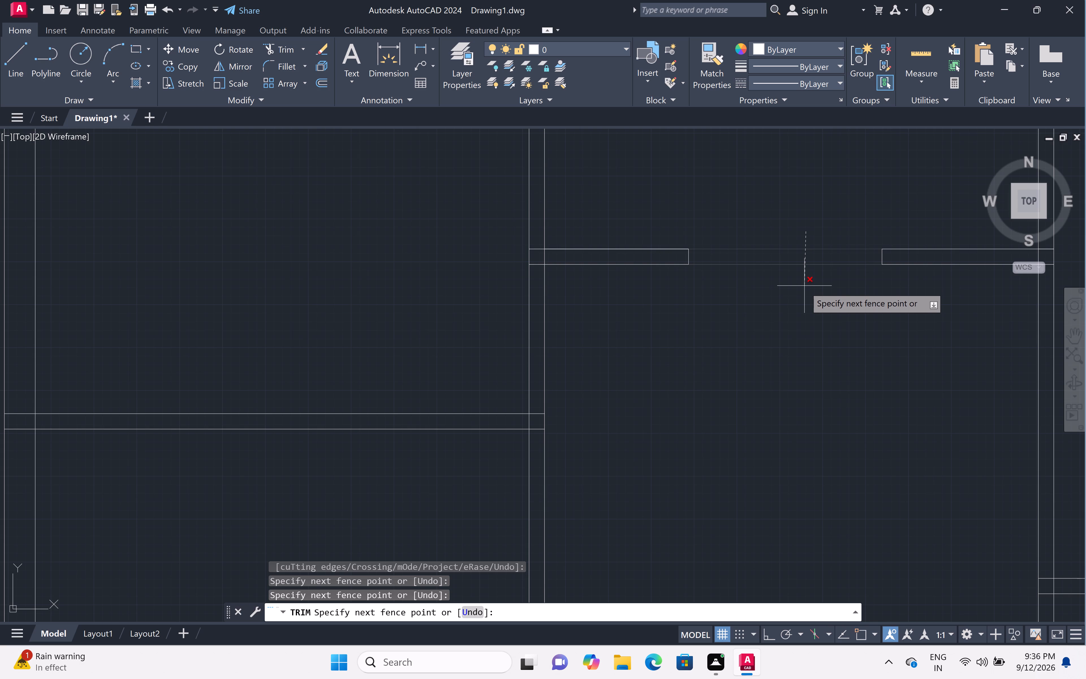
click(806, 296)
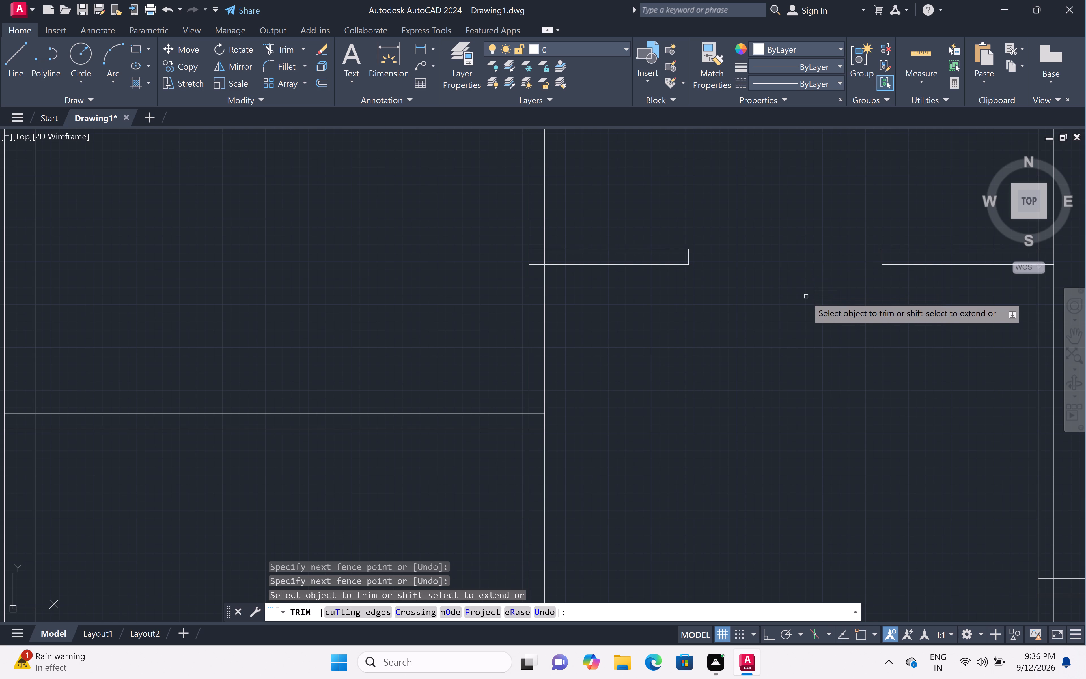
scroll(806, 272, down, 4)
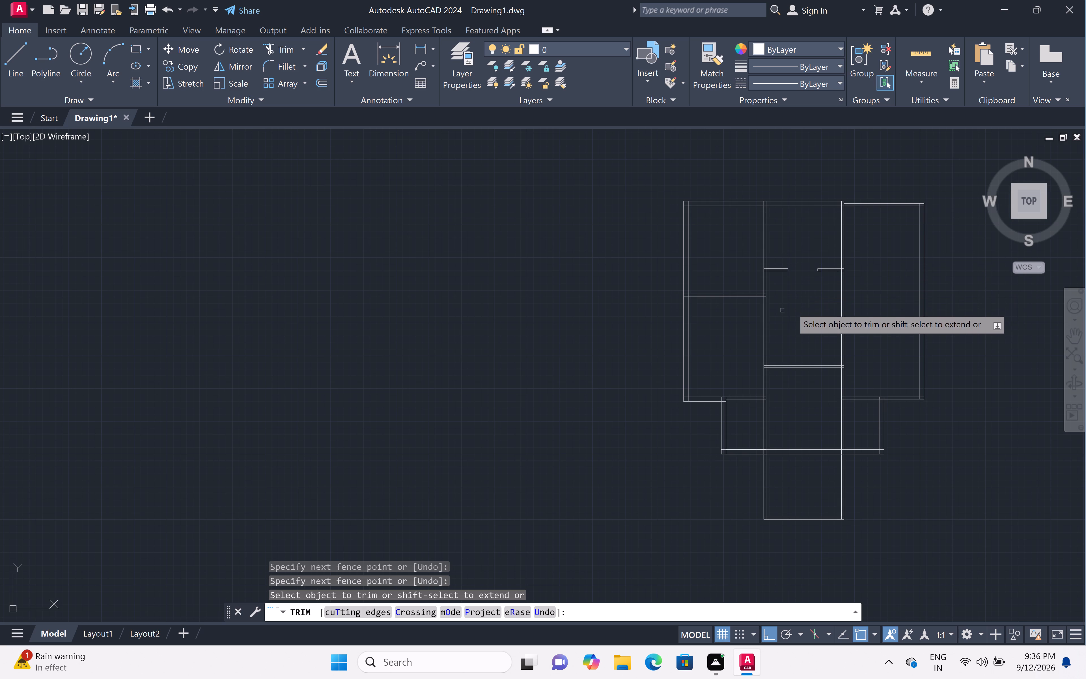
middle_click(801, 294)
middle_drag(800, 294, 688, 294)
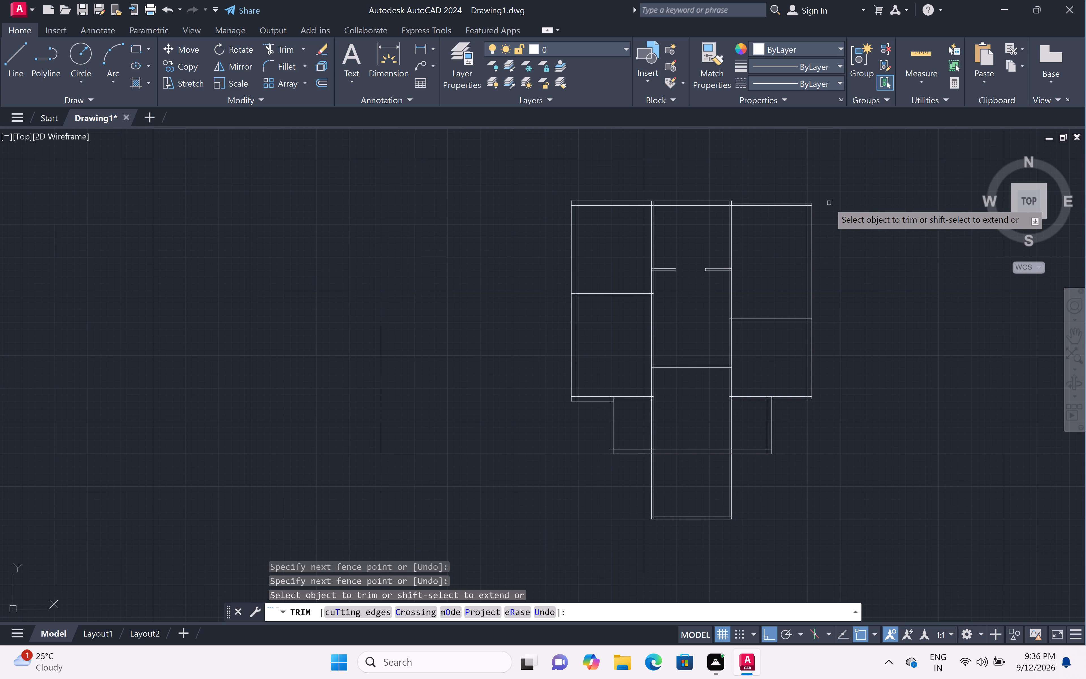
scroll(829, 203, up, 1)
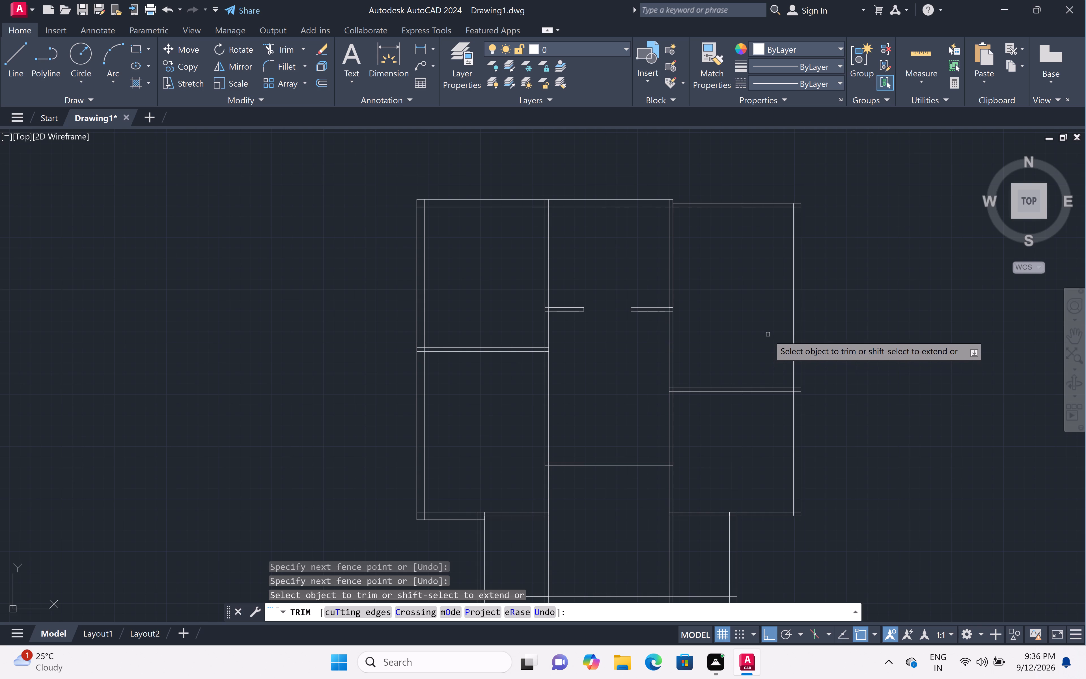
scroll(741, 313, up, 2)
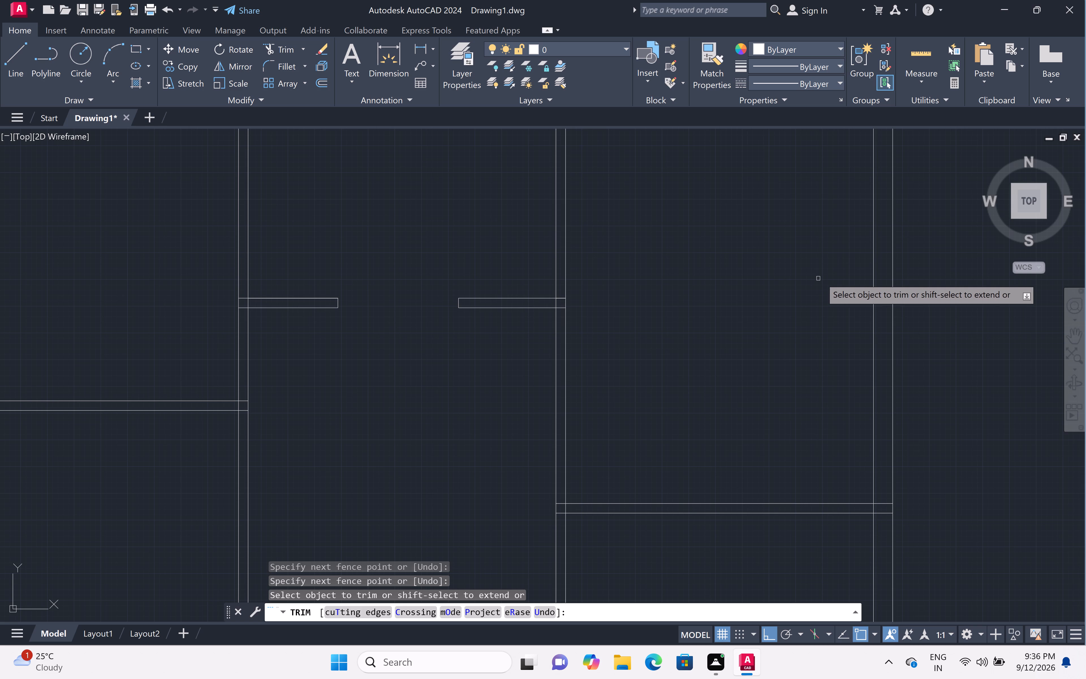
scroll(799, 280, down, 2)
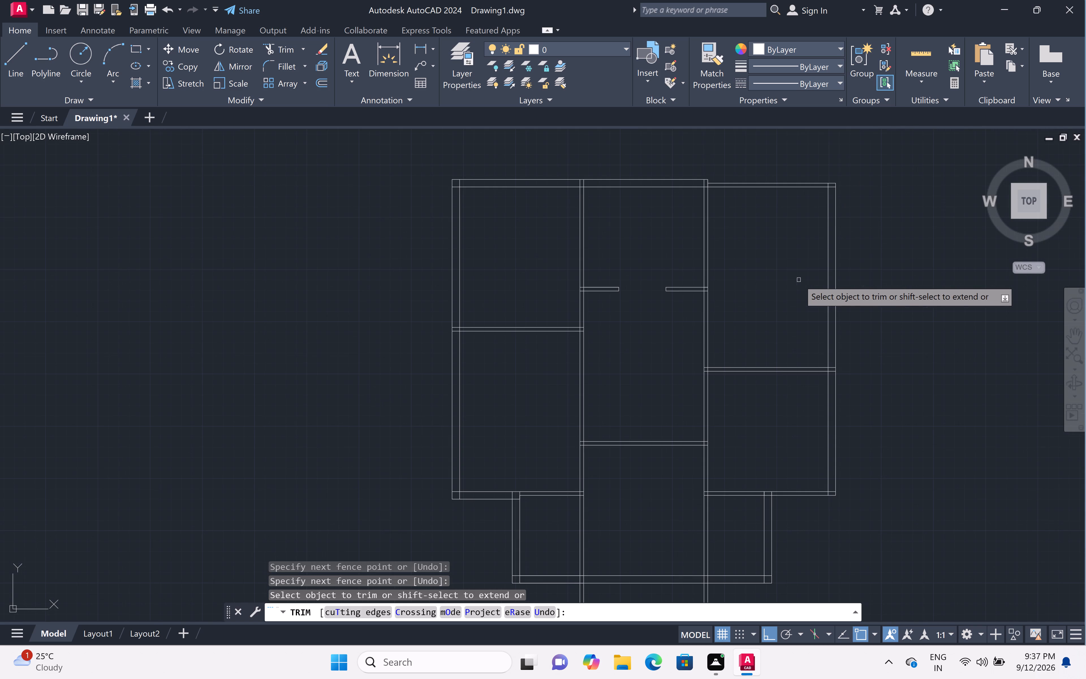
middle_drag(795, 290, 725, 292)
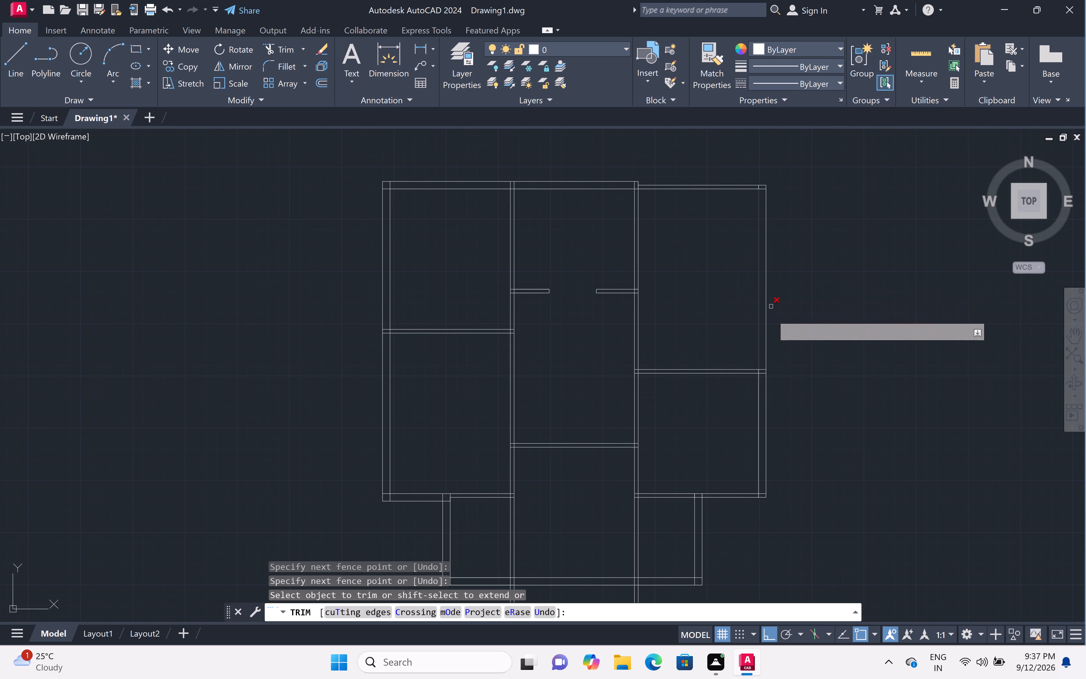
scroll(696, 387, up, 1)
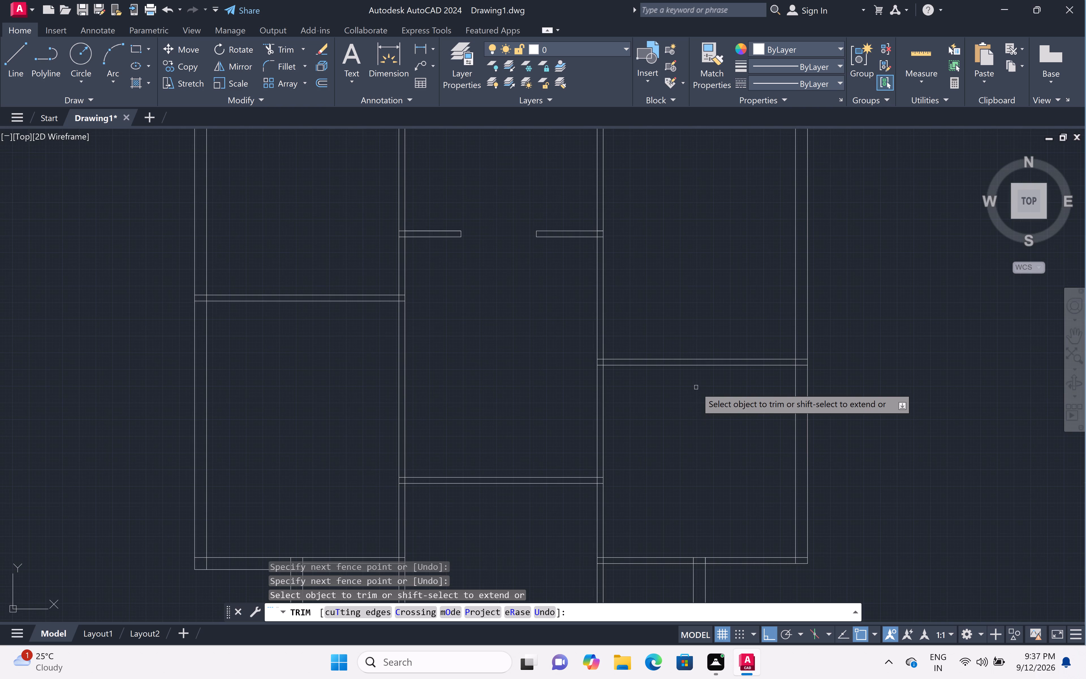
key(Escape)
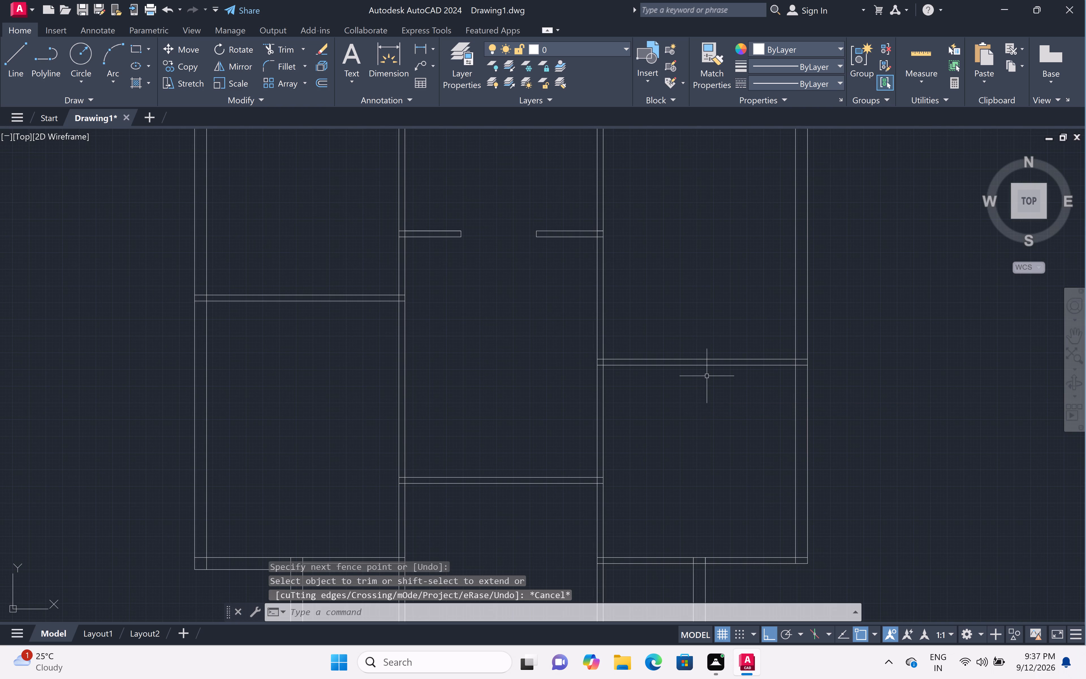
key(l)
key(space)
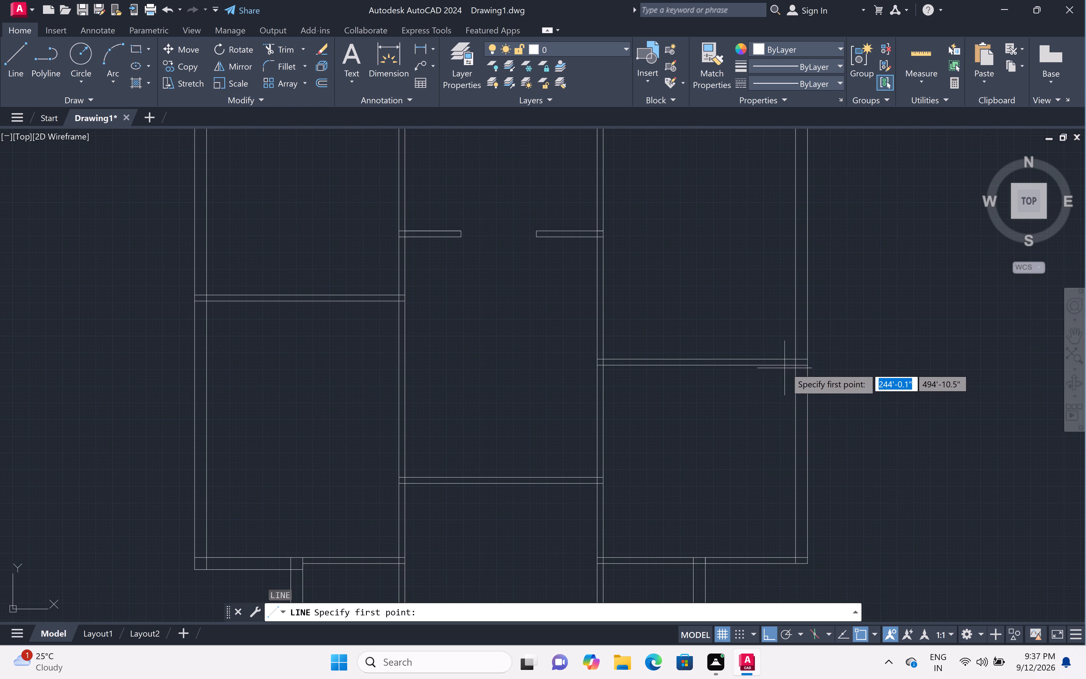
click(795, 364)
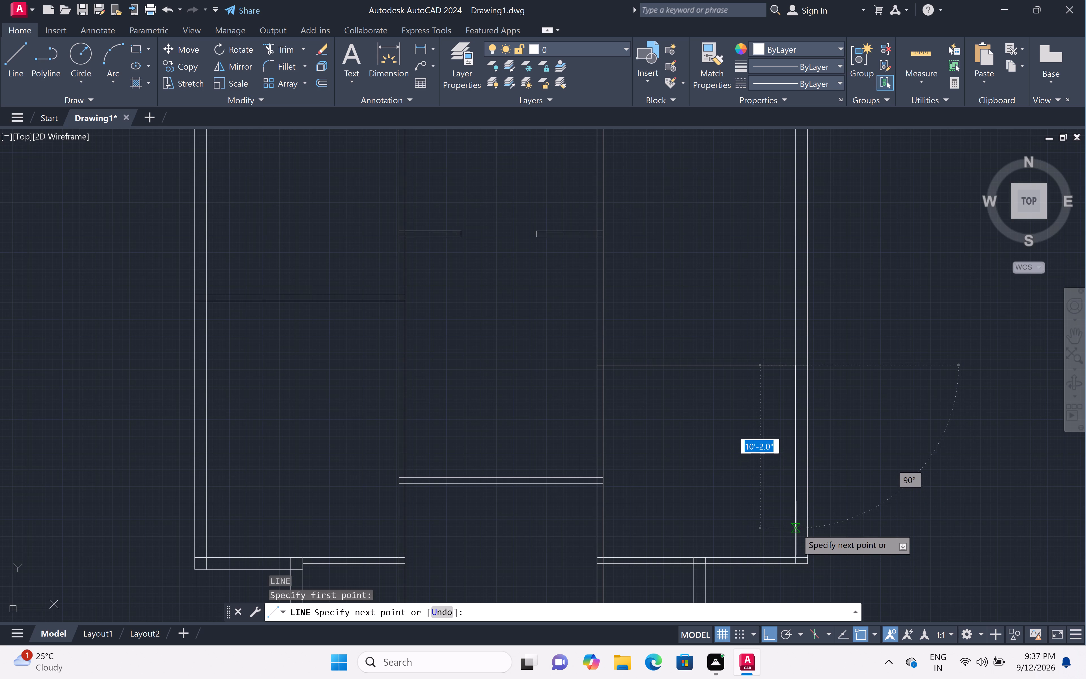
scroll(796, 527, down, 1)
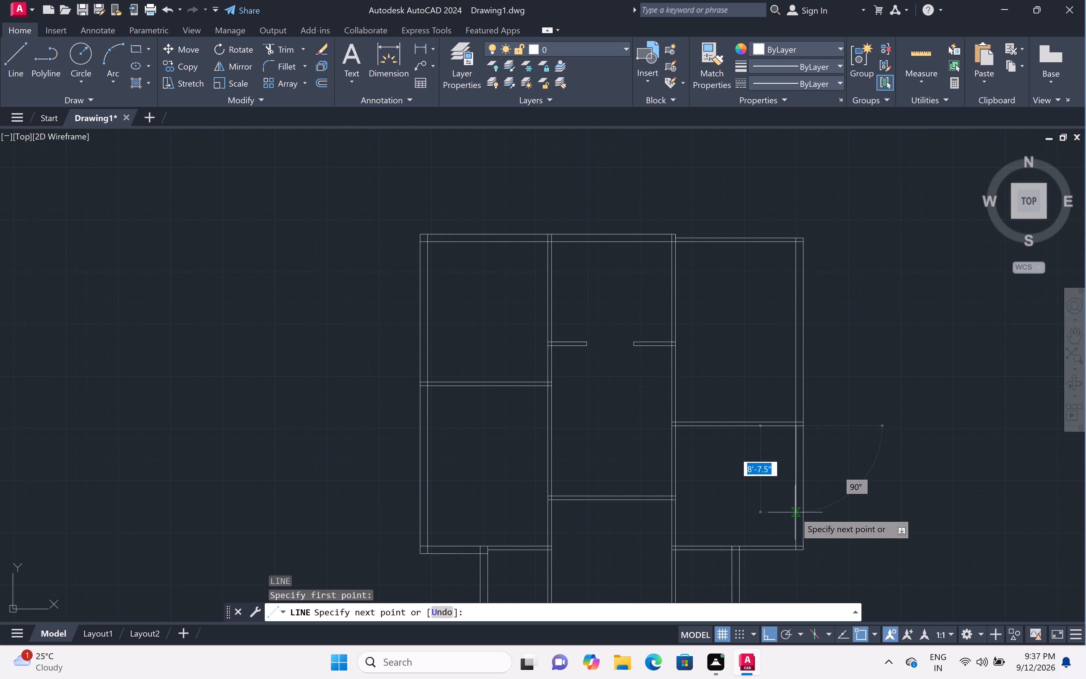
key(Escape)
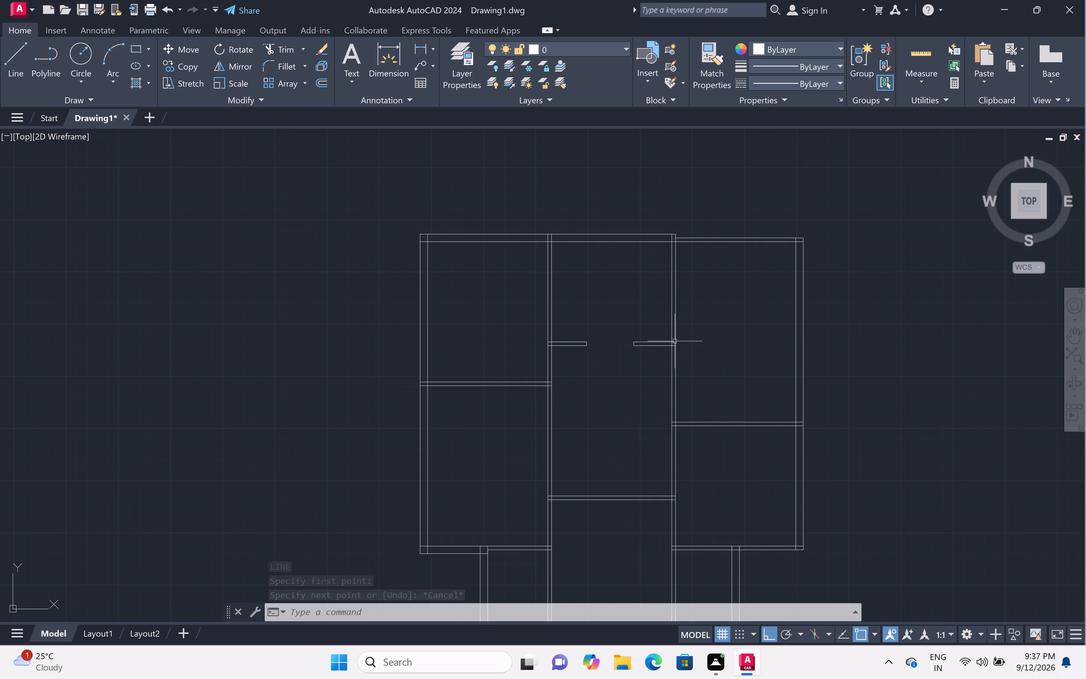
Draw connected lines from the upper middle-bay partition's right end: 6" up, 4' right into the right bay, down to its horizontal partition's lower line.
scroll(674, 341, up, 3)
scroll(692, 340, down, 2)
text(l)
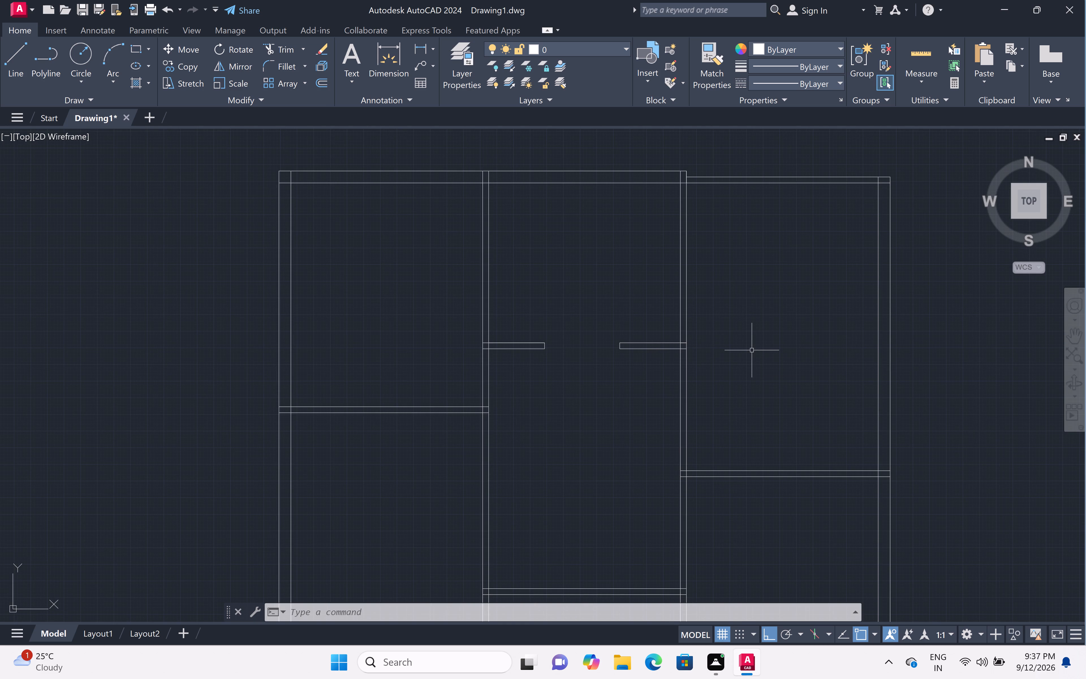
key(space)
click(686, 344)
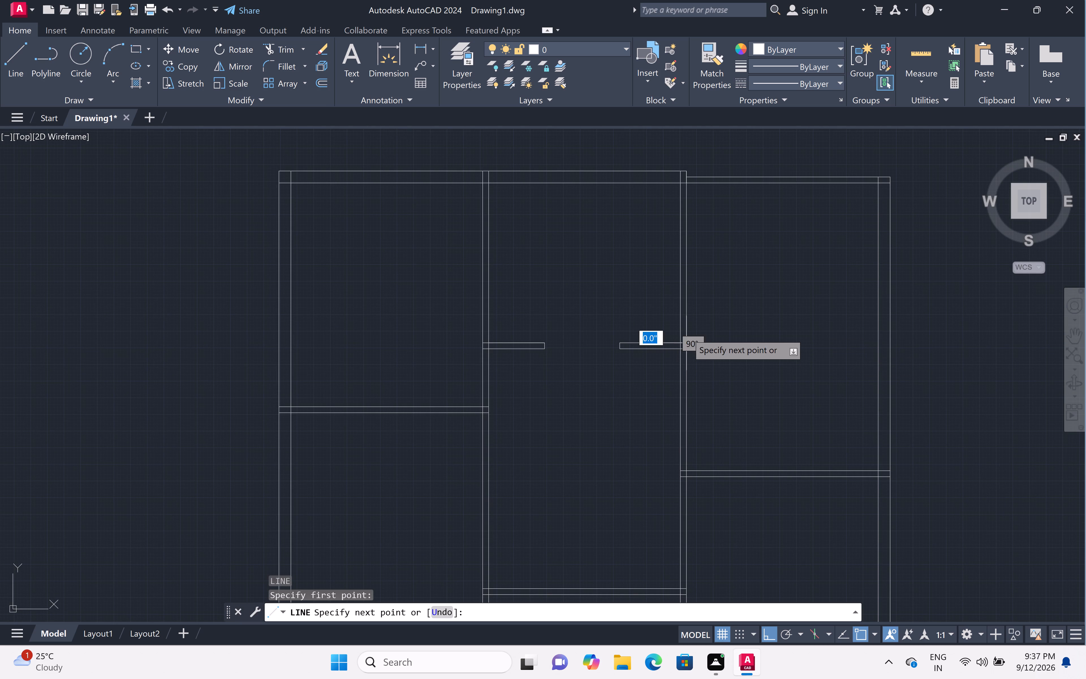
key(6)
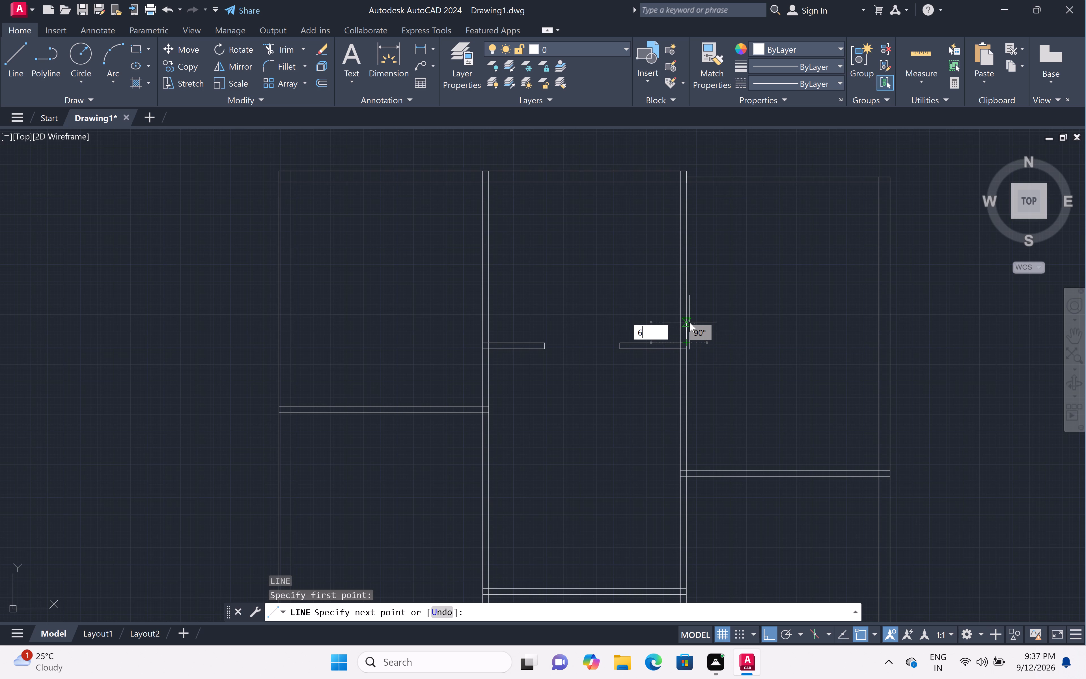
text(")
key(space)
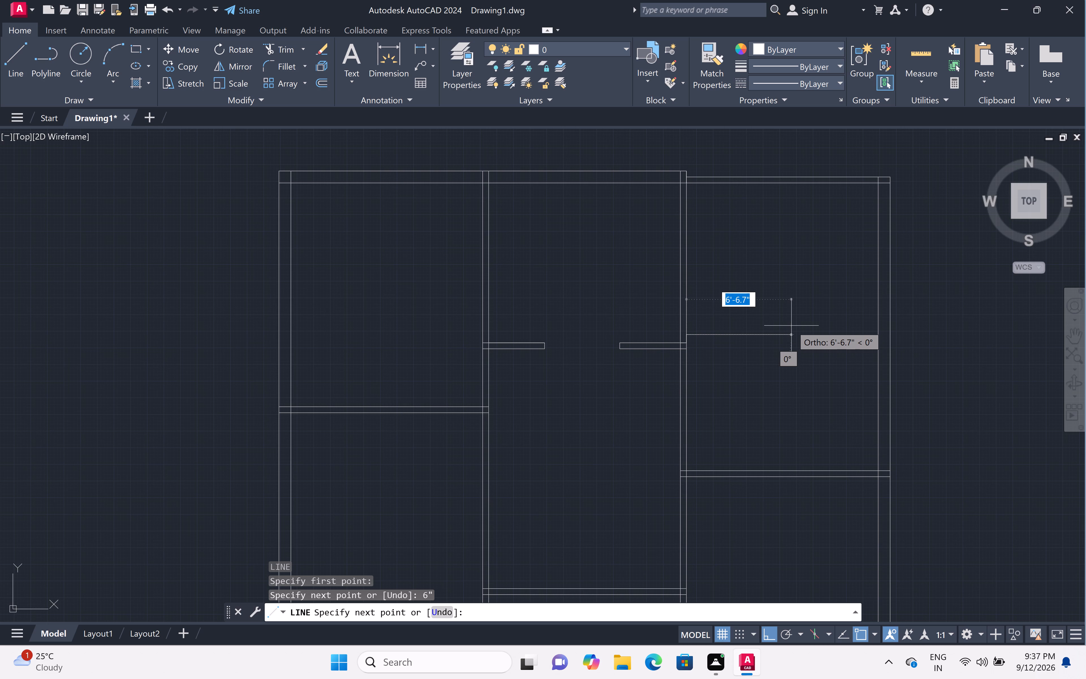
key(4)
text(')
key(space)
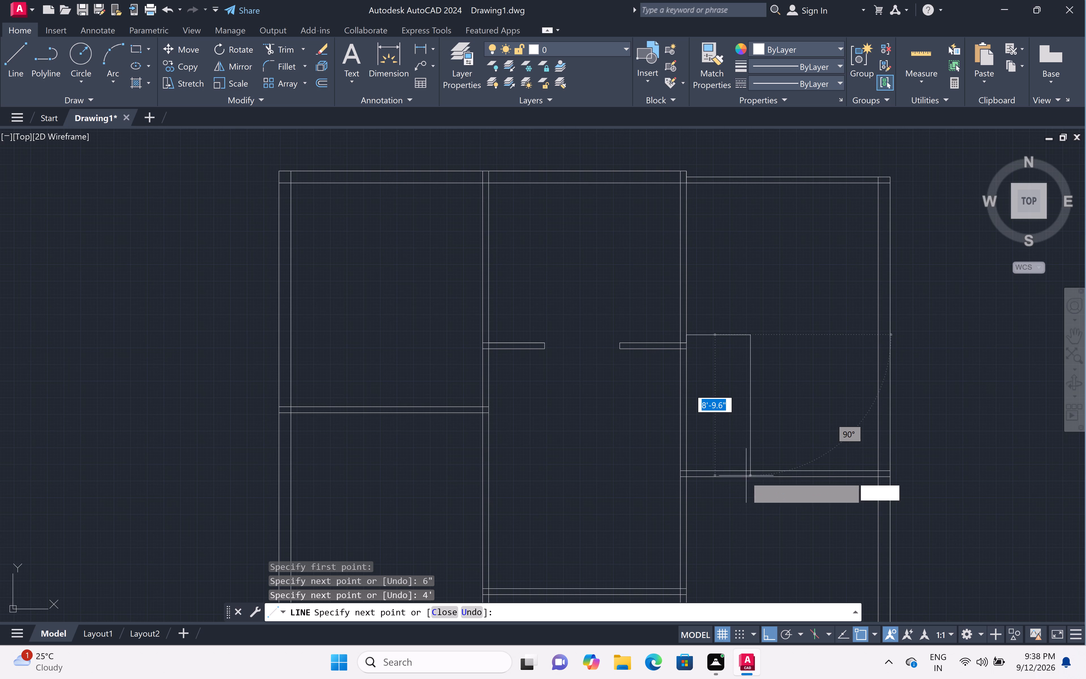
scroll(745, 476, up, 3)
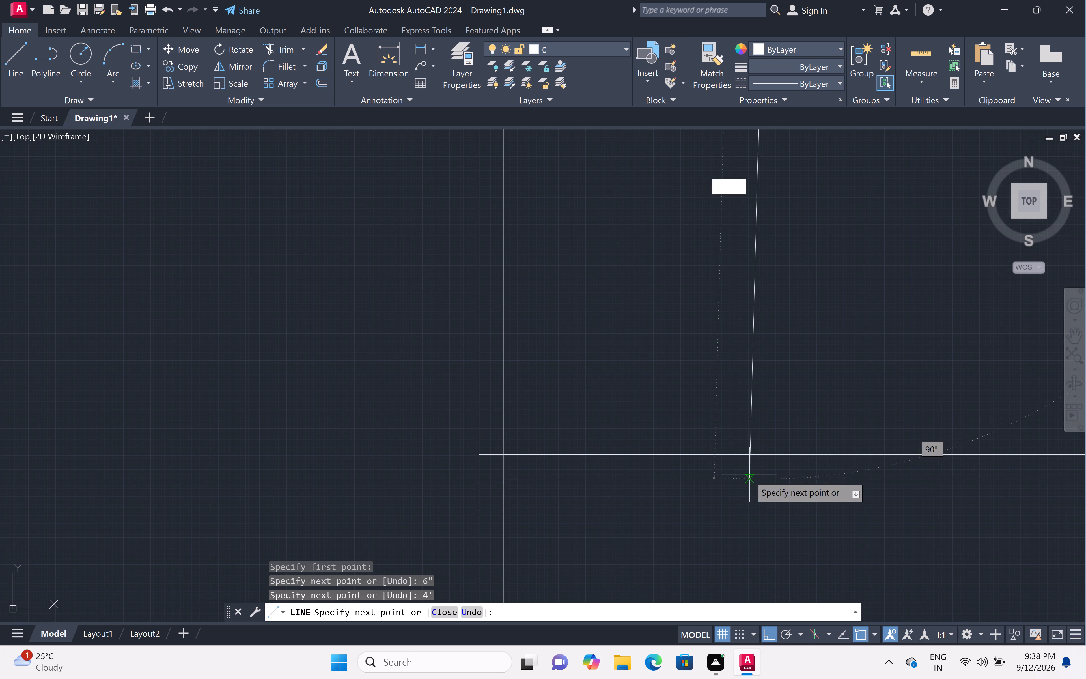
click(764, 478)
scroll(813, 383, down, 2)
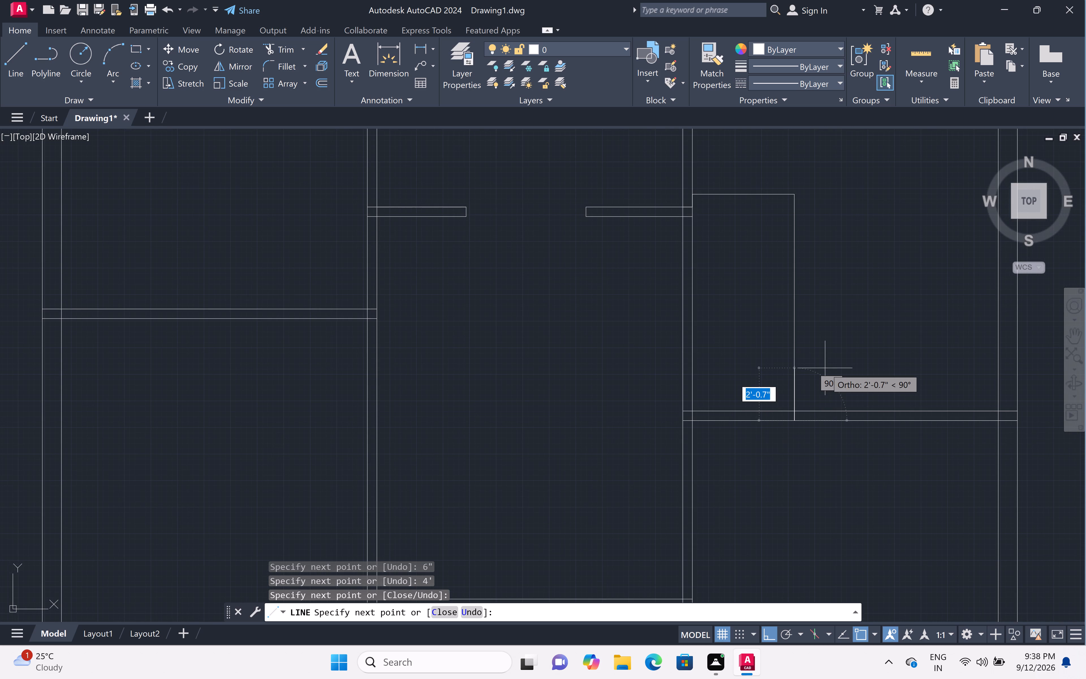
key(space)
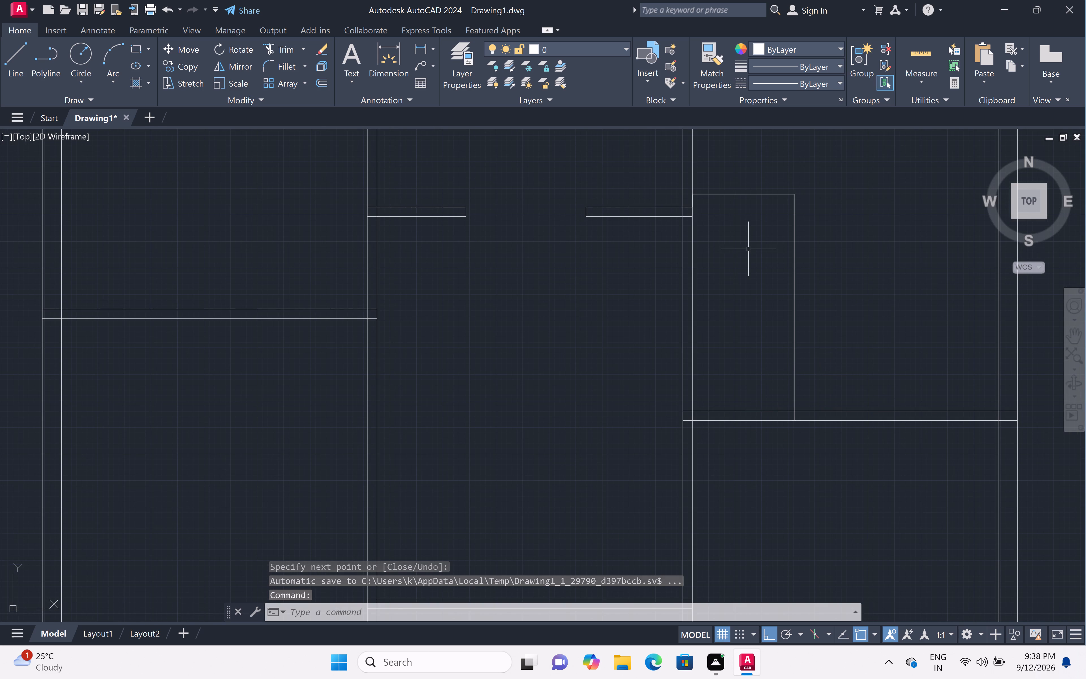
Offset the new 4' horizontal line 4.5" downwards and the new vertical line 4.5" to the right to form partitions.
key(o)
text(ff)
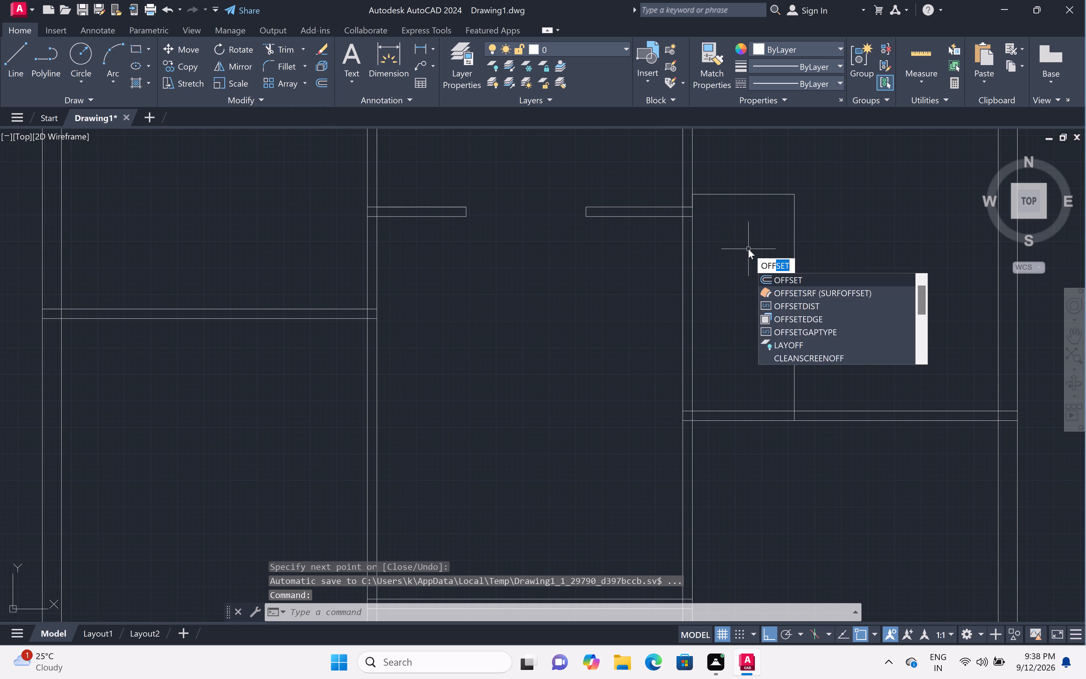
key(space)
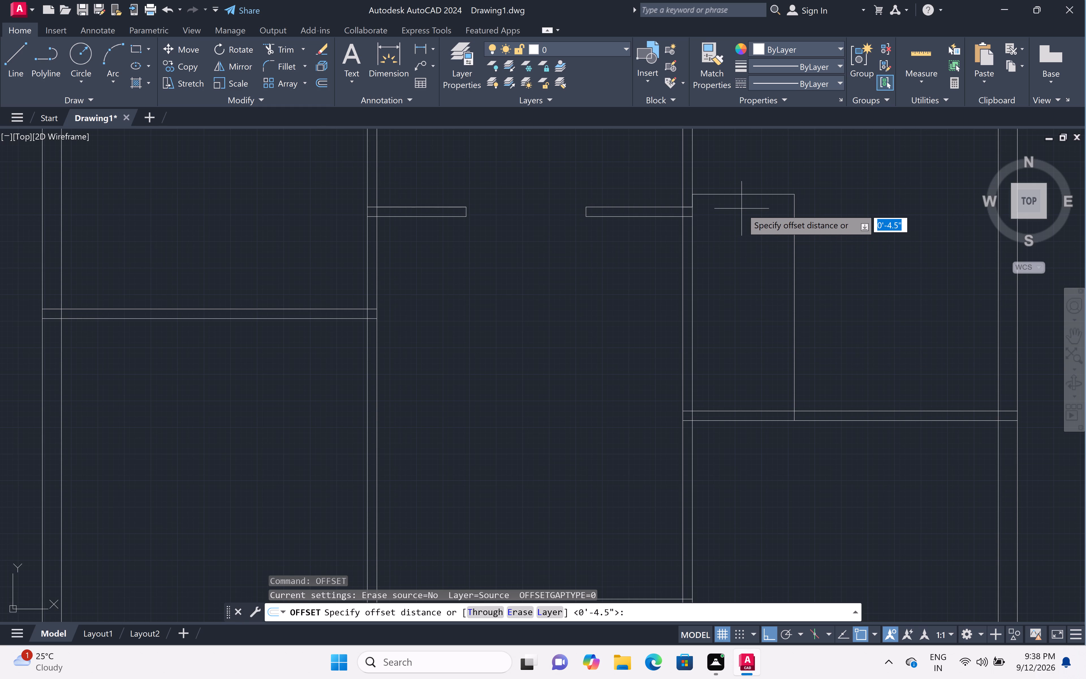
key(space)
click(739, 195)
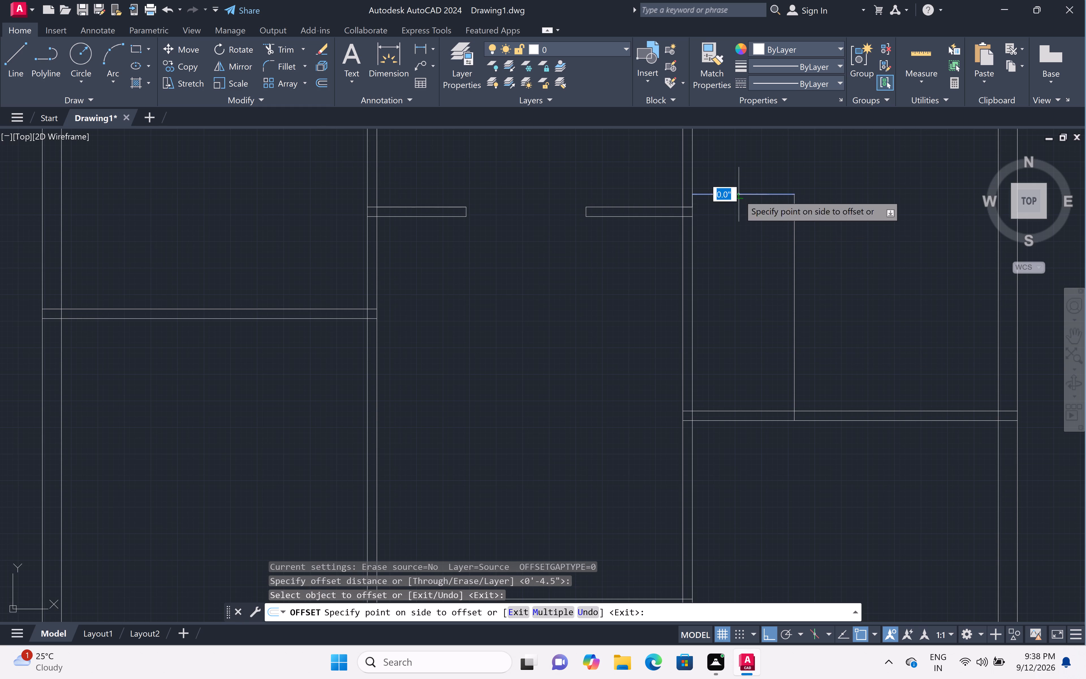
click(738, 227)
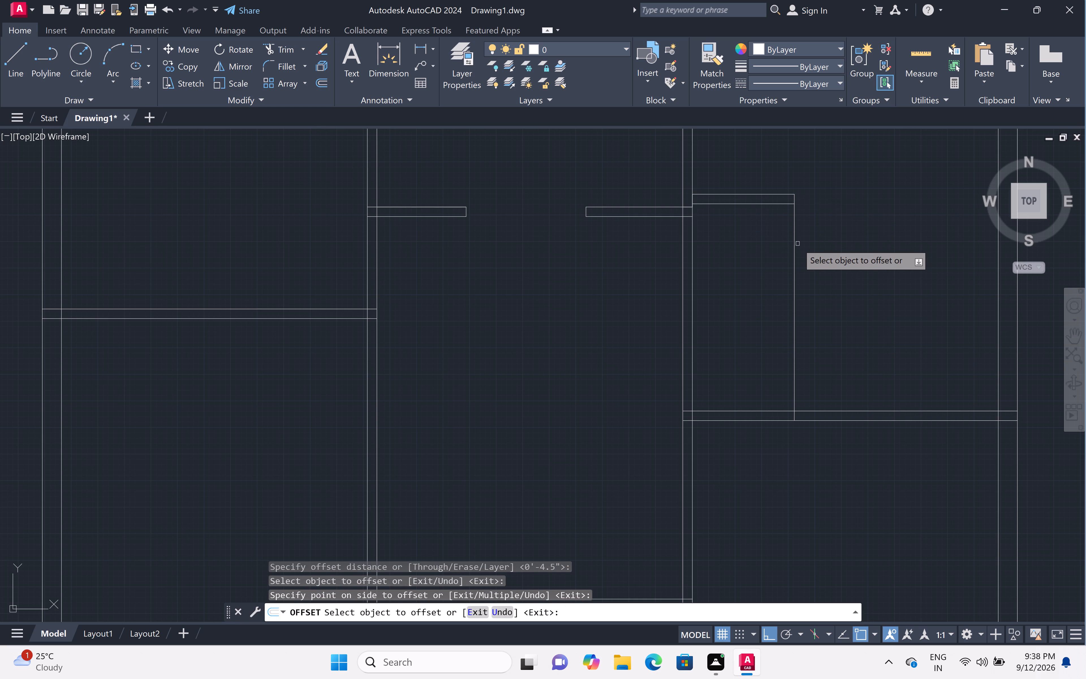
click(794, 242)
click(805, 242)
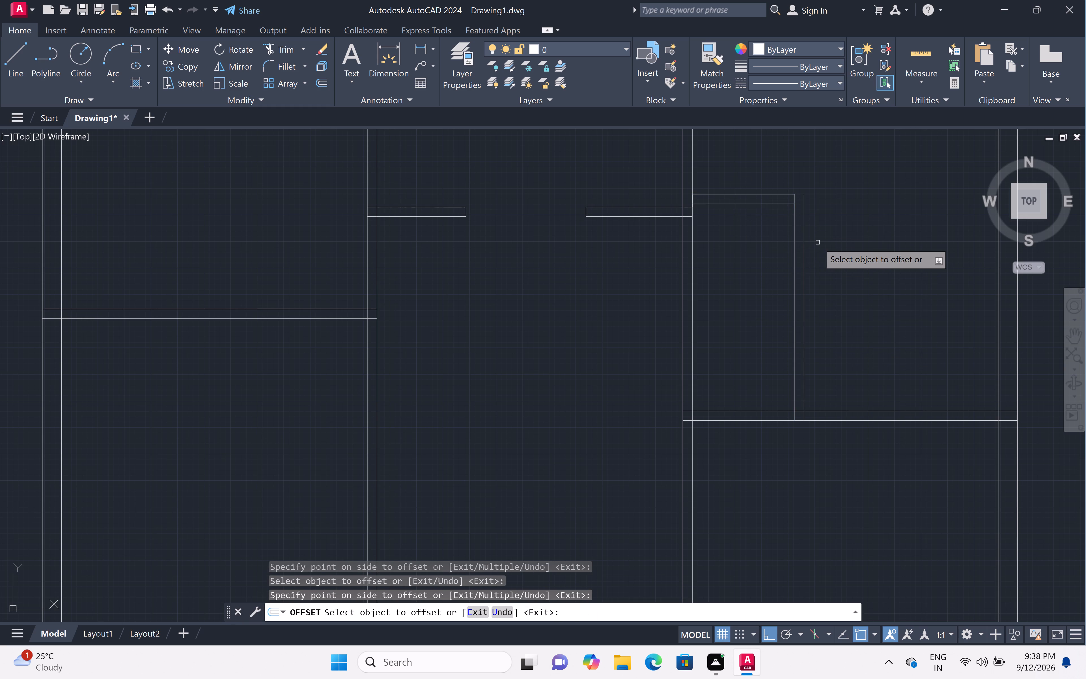
key(Escape)
Extend both lines of the short horizontal right-bay partition to the outer line of the new vertical partition.
text(ex)
key(space)
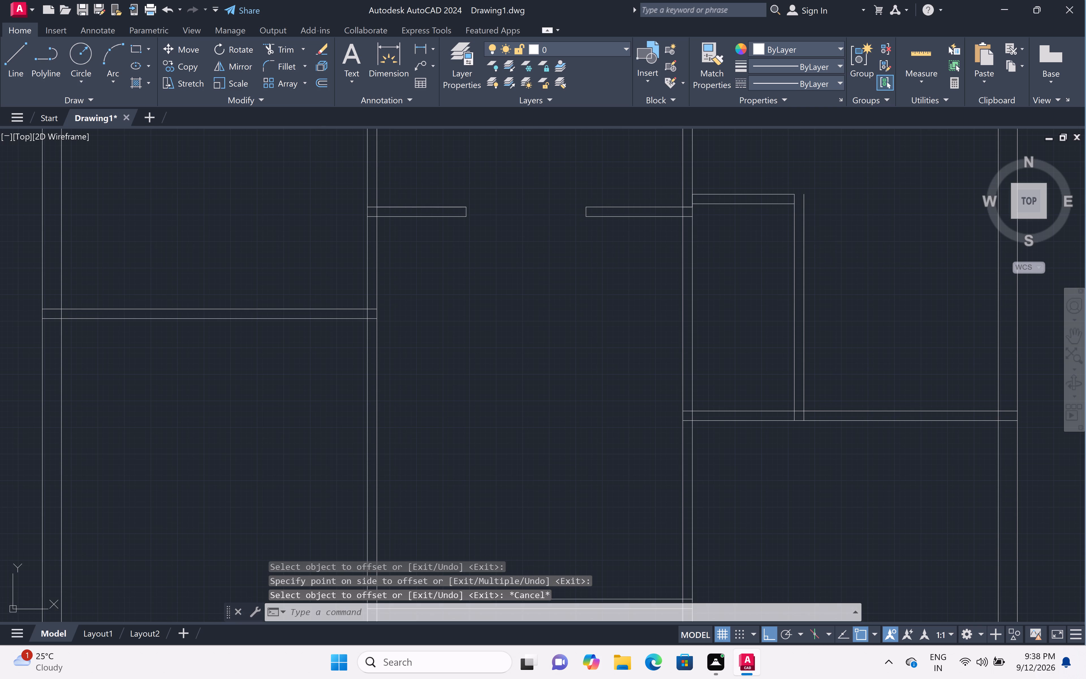
click(778, 189)
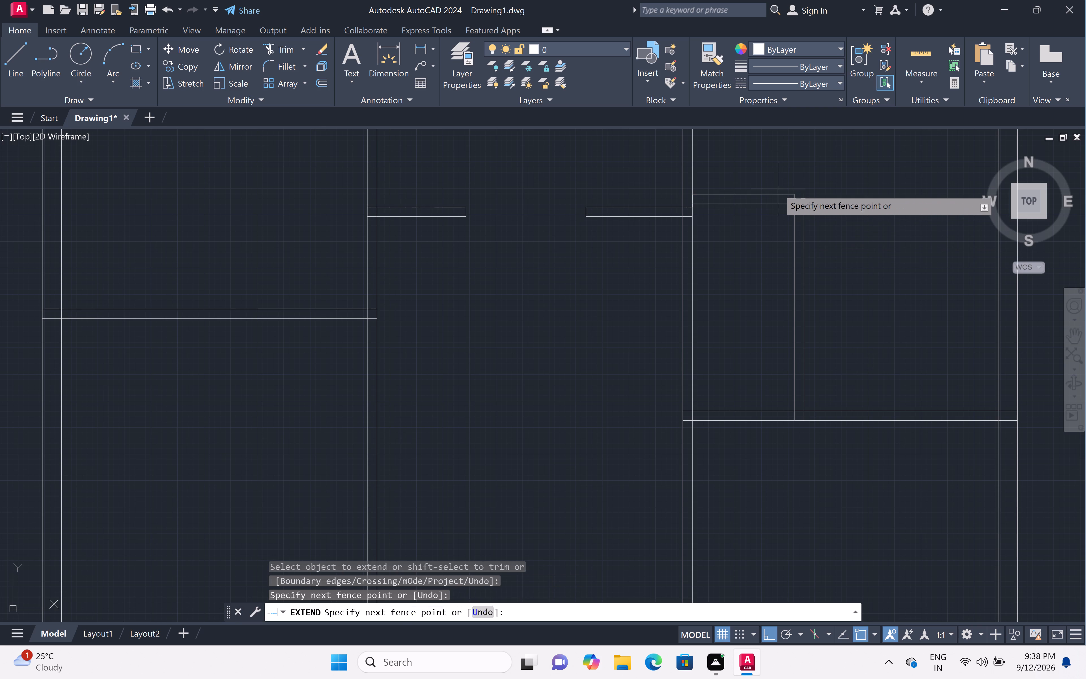
click(779, 211)
scroll(822, 201, down, 3)
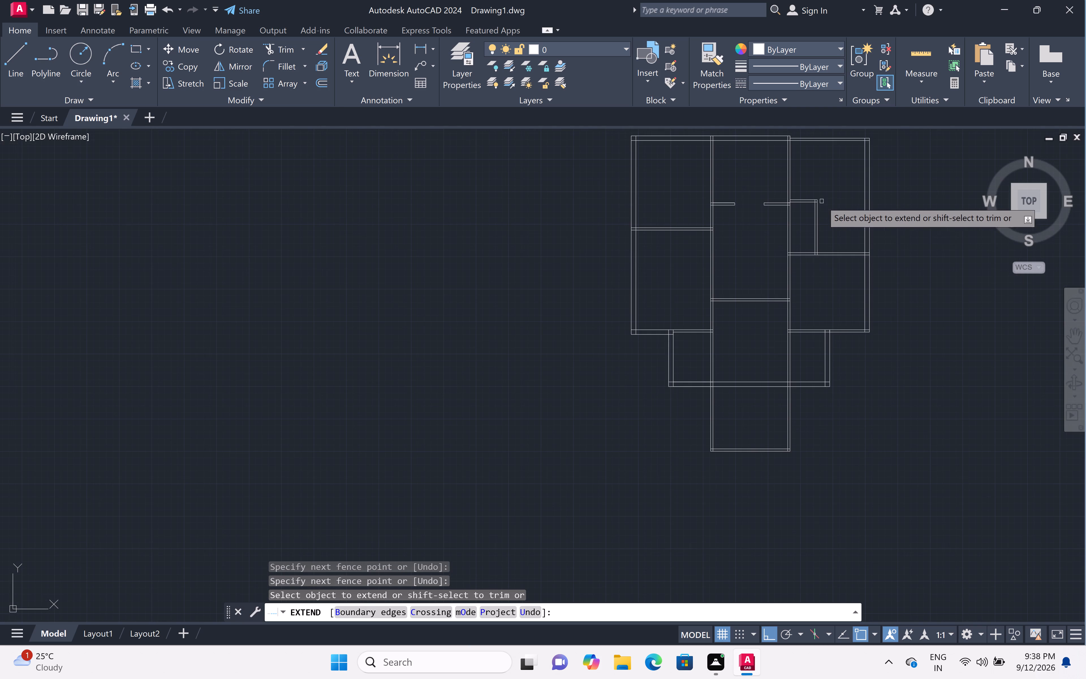
key(Escape)
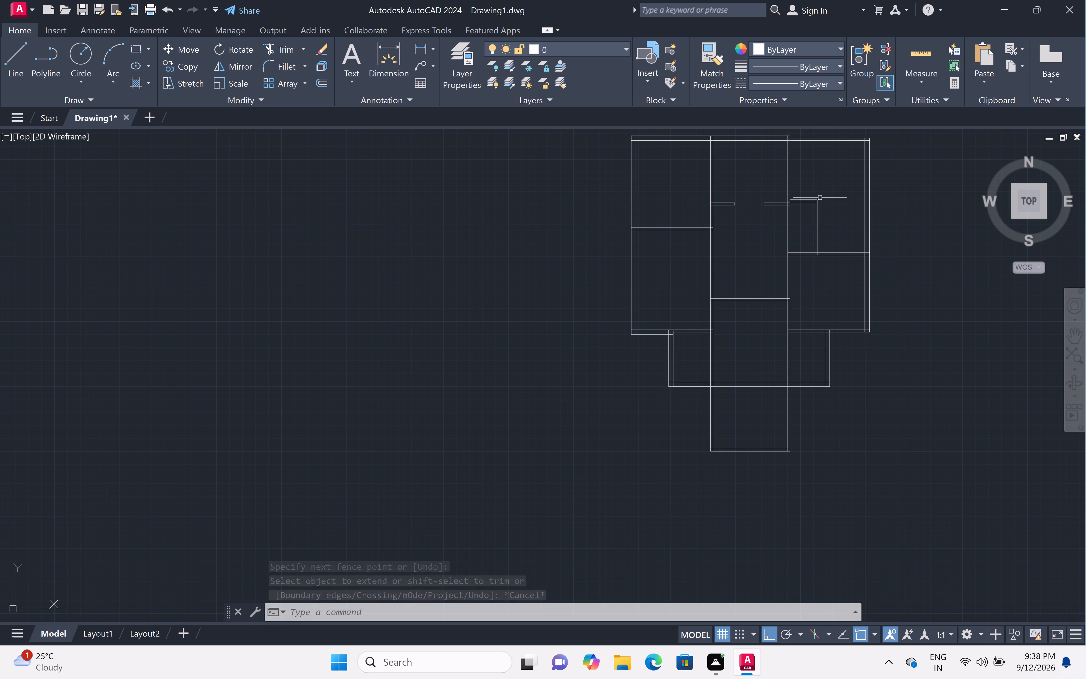
Draw a line 2' up from the new partition corner's inner vertical line, continuing right to the right bay's outer wall face.
scroll(820, 198, up, 3)
scroll(820, 198, down, 1)
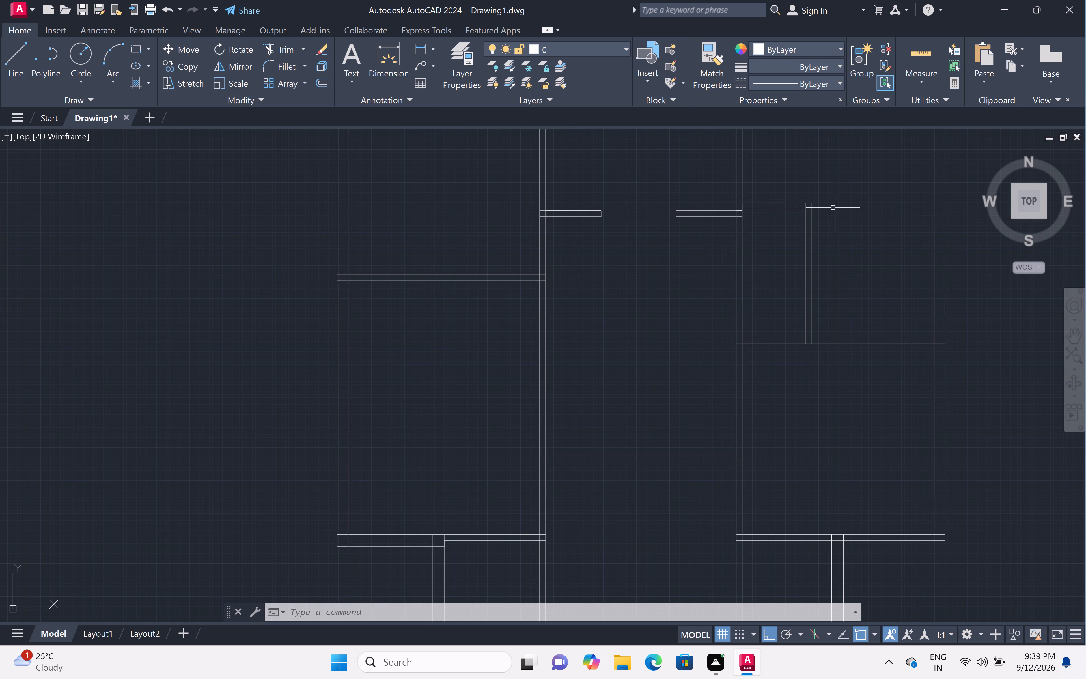
text(l)
key(space)
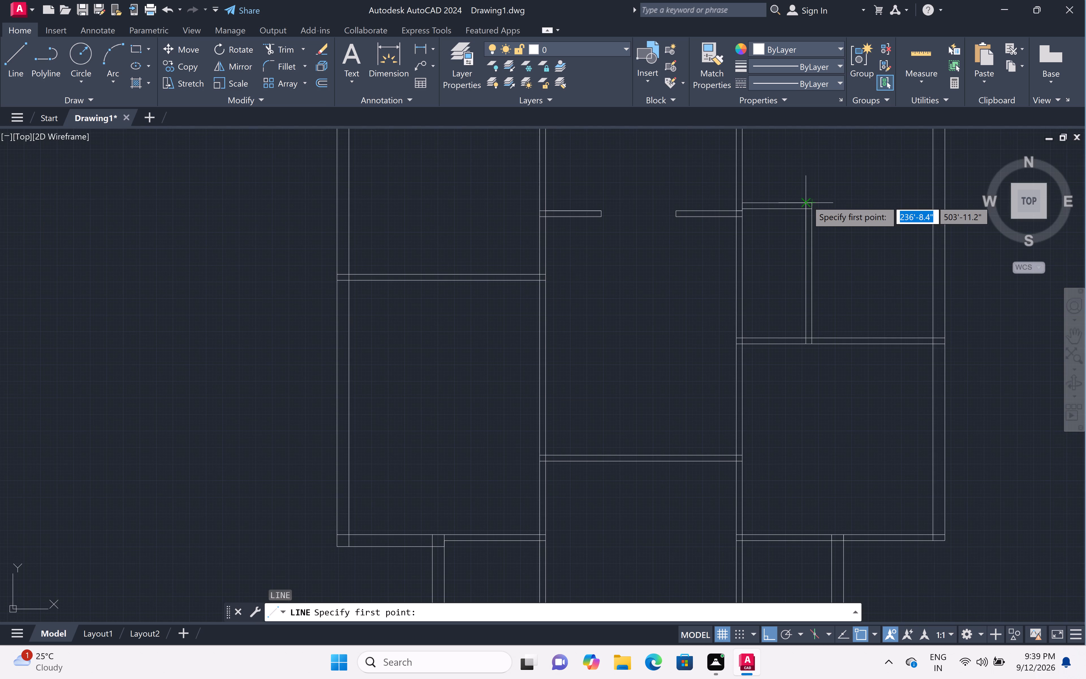
click(807, 200)
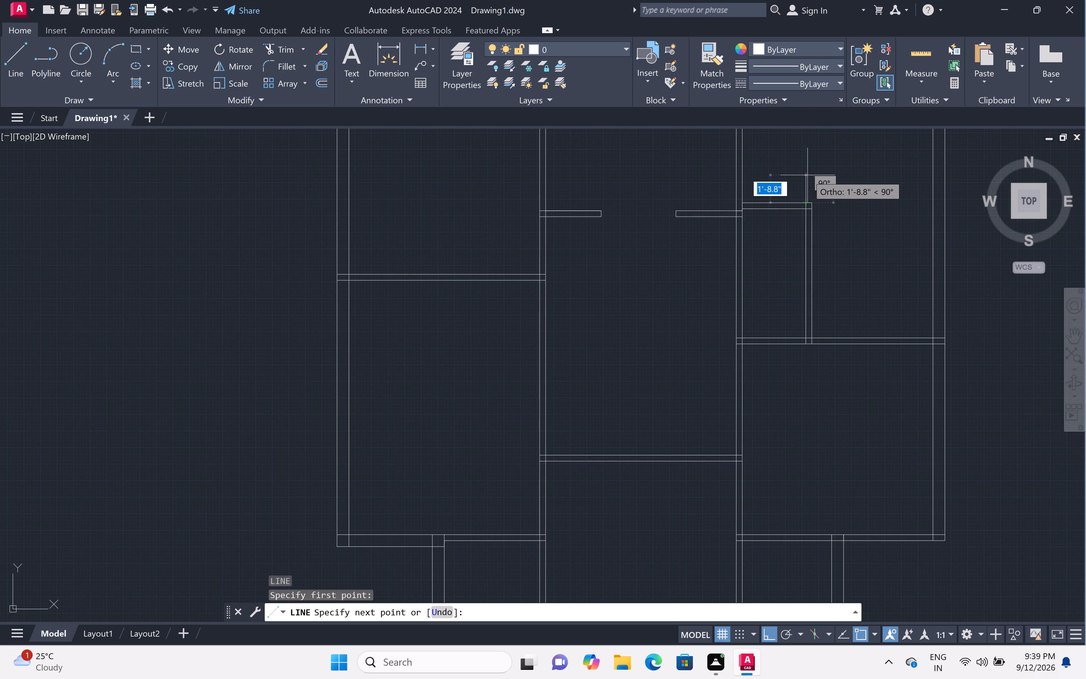
text(2')
key(space)
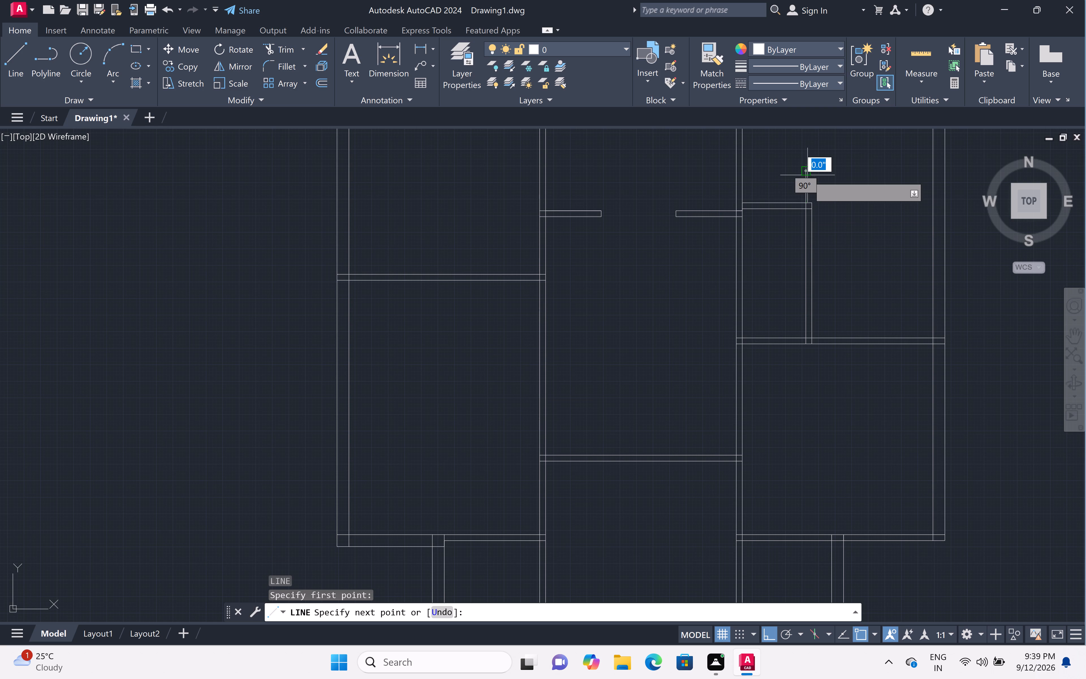
scroll(807, 175, up, 2)
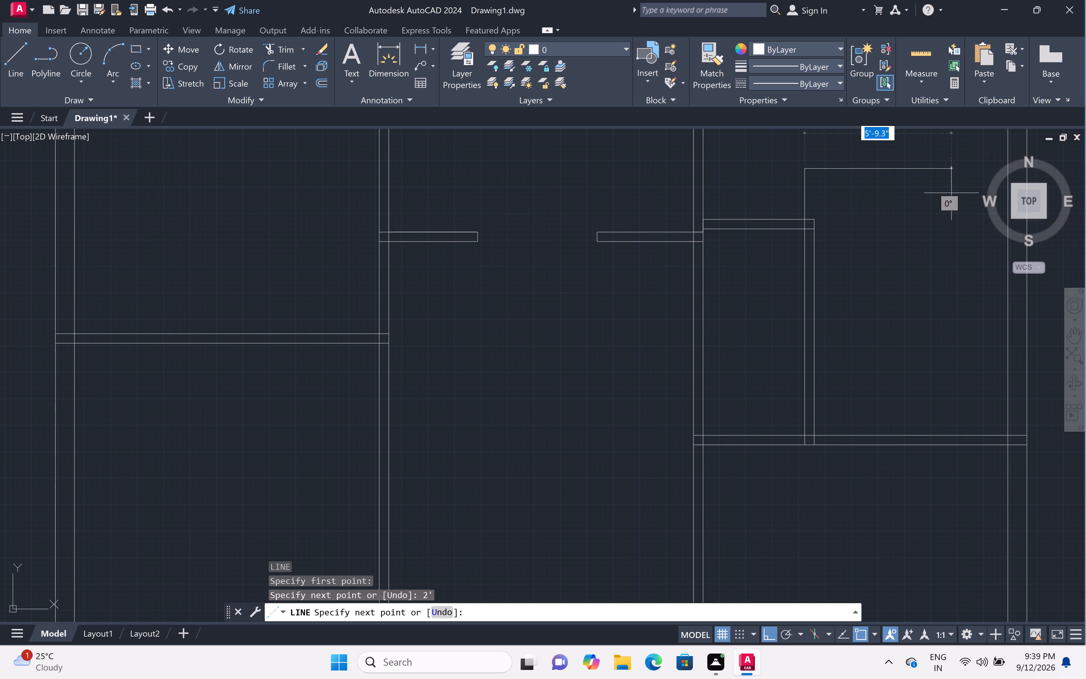
middle_drag(908, 216, 900, 218)
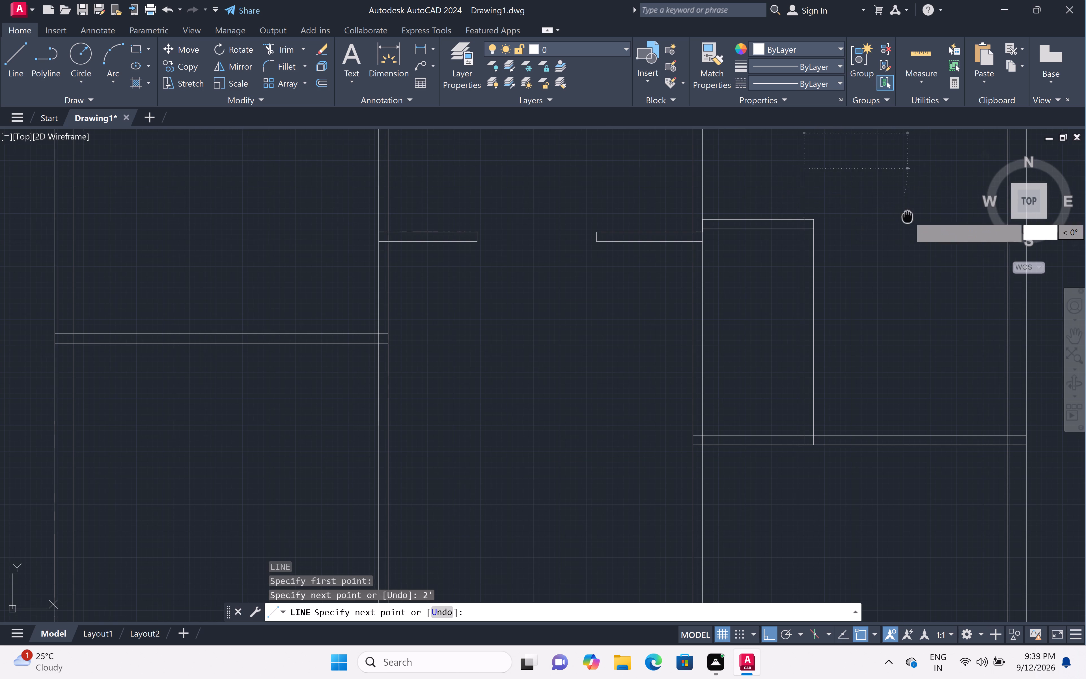
middle_drag(900, 218, 766, 239)
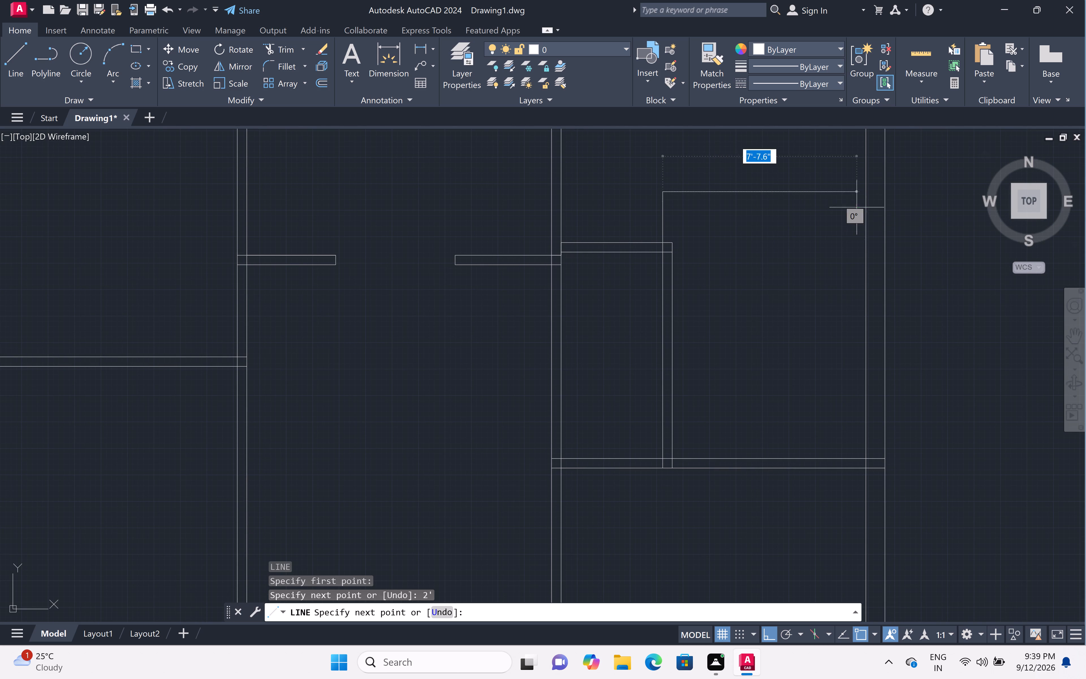
double_click(882, 194)
key(Escape)
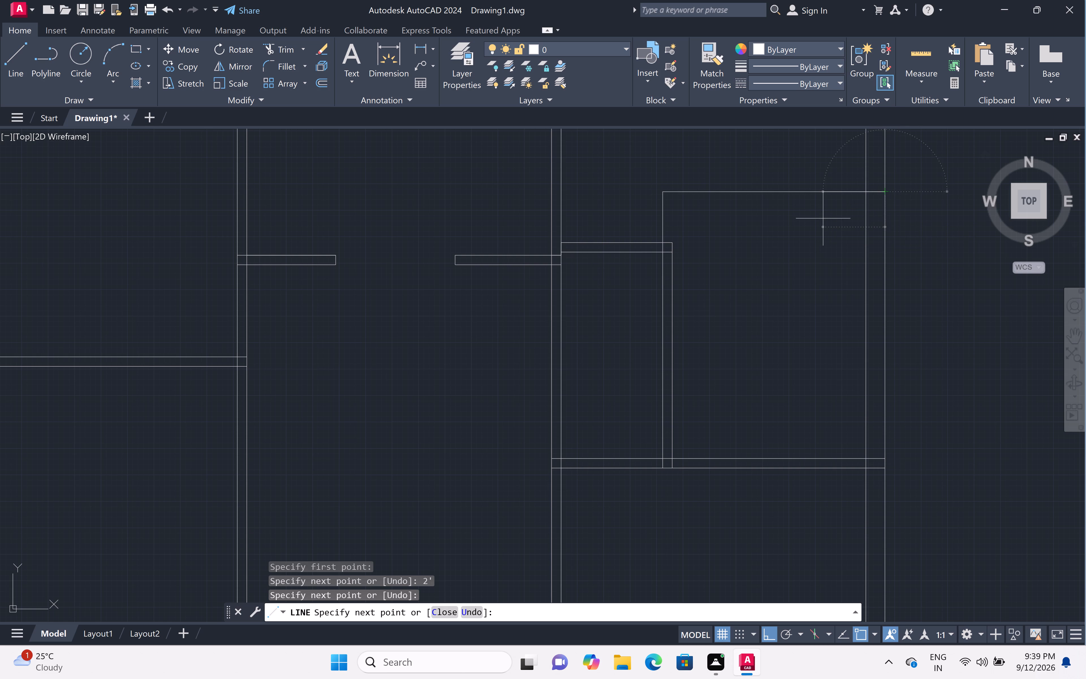
Offset the 2' vertical line 4.5" to the right and the line reaching the outer wall 4.5" downwards.
key(o)
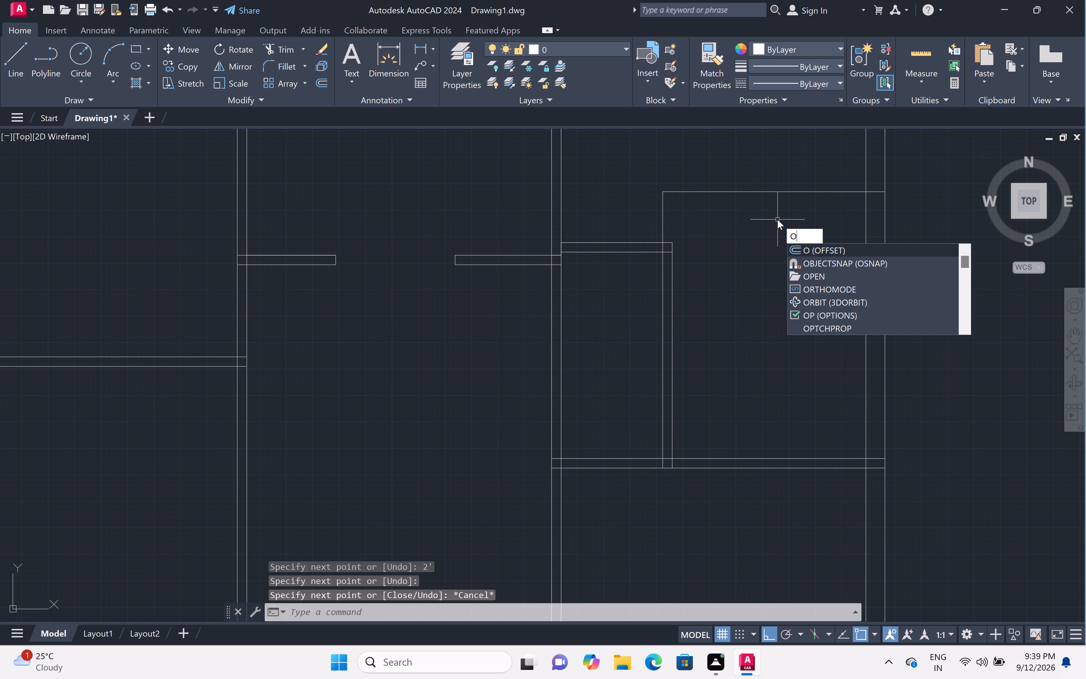
text(ff)
key(space)
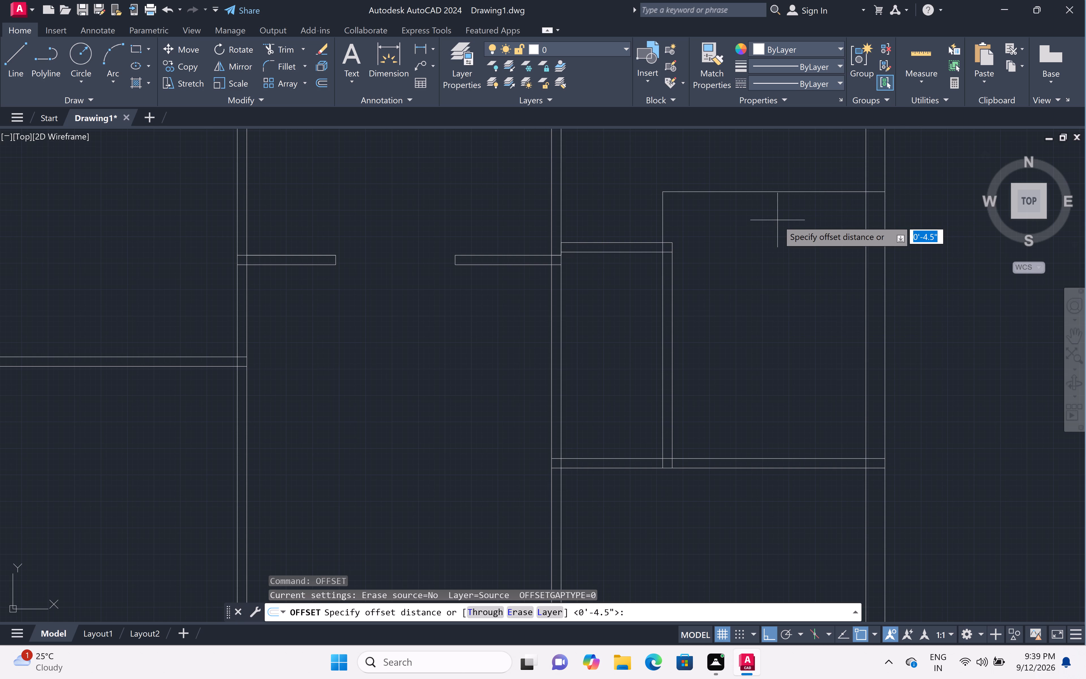
key(space)
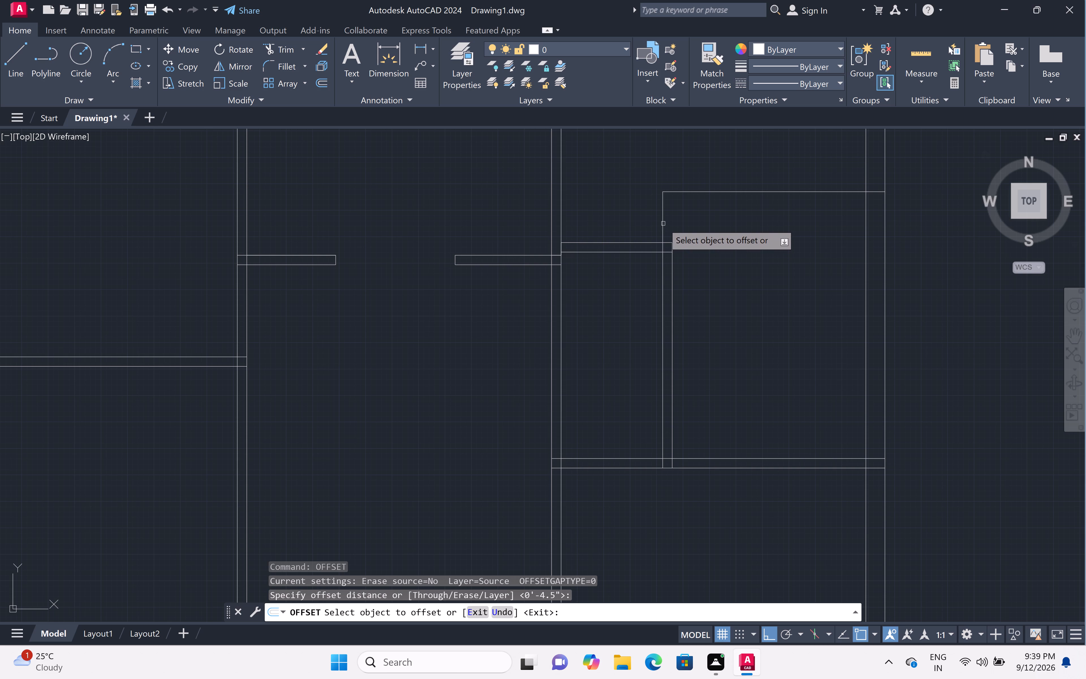
click(663, 224)
click(678, 222)
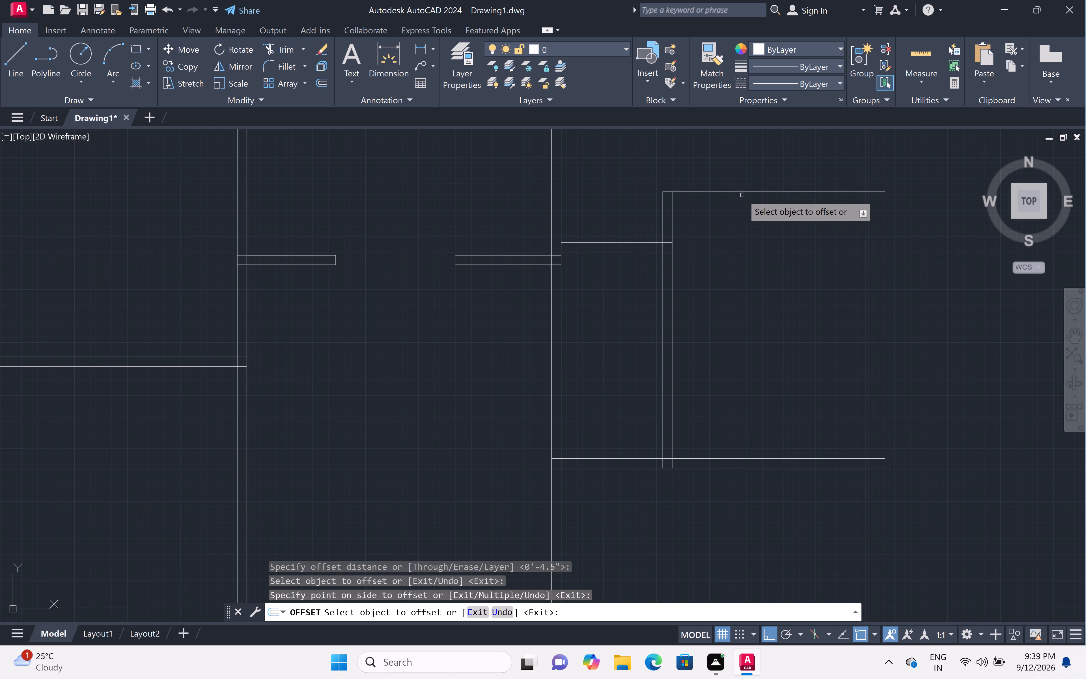
click(745, 192)
click(748, 238)
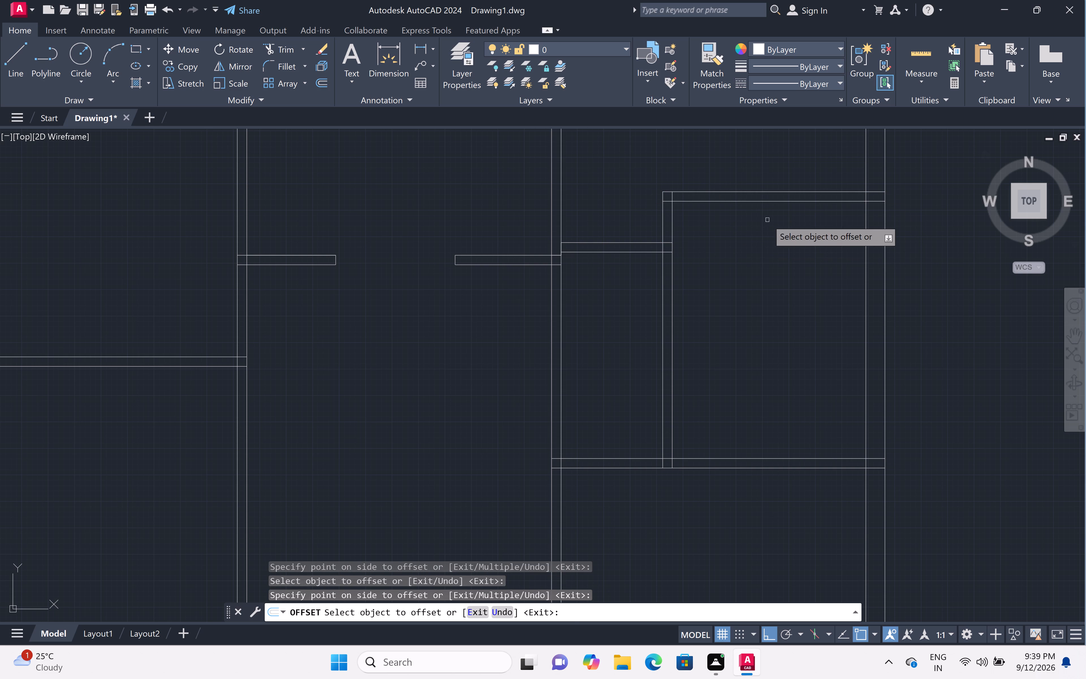
scroll(786, 224, down, 2)
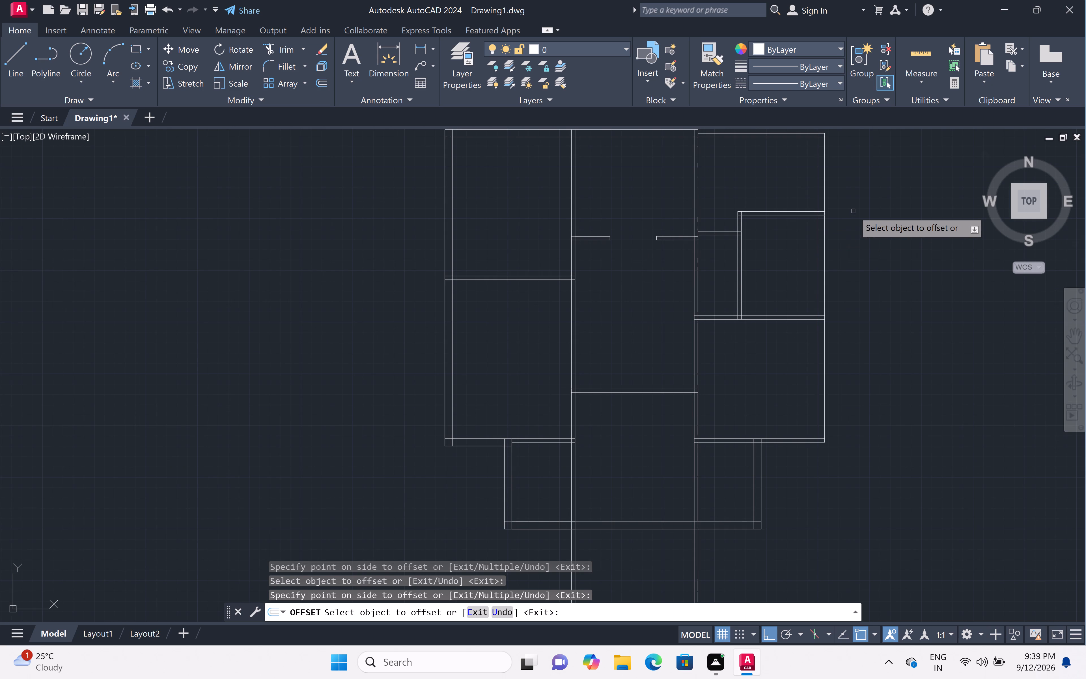
key(Escape)
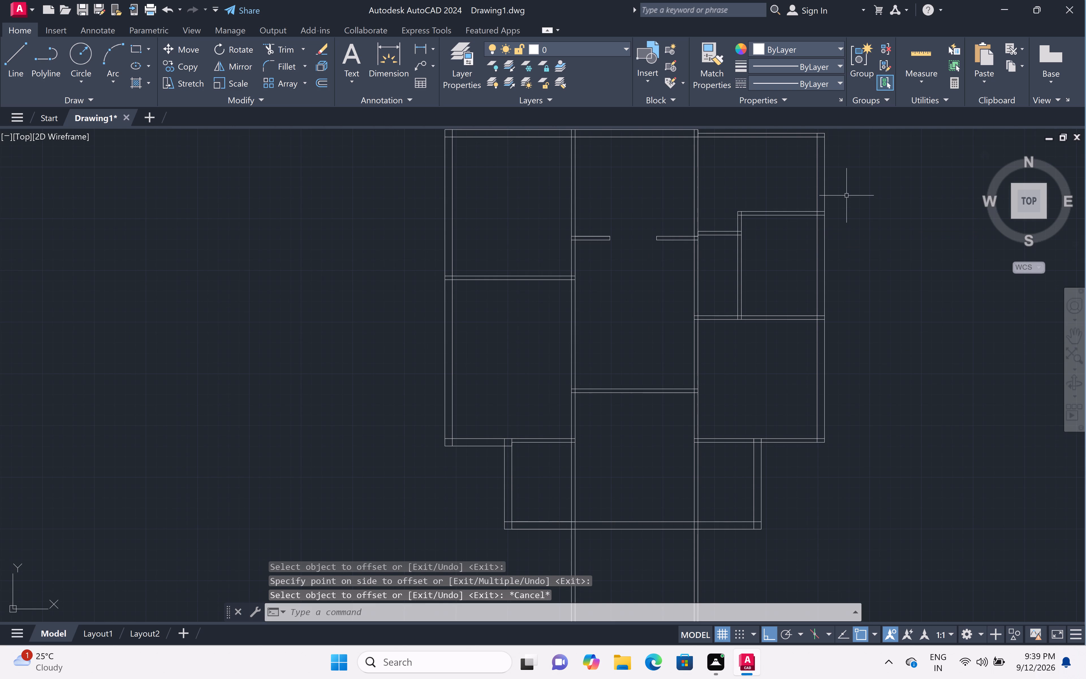
Draw a stepped line at the right bay's outer face: up from the upper partition, 6" further up, 4.5" left, and up to the top wall line.
middle_click(846, 195)
middle_drag(847, 195, 830, 276)
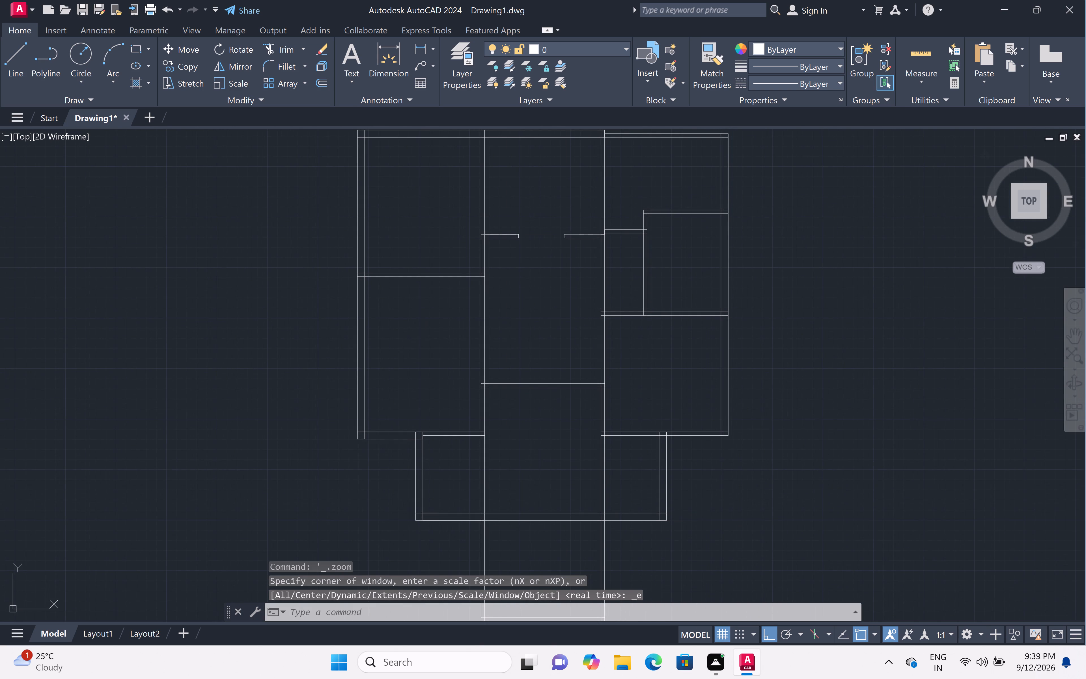
middle_drag(752, 186, 755, 240)
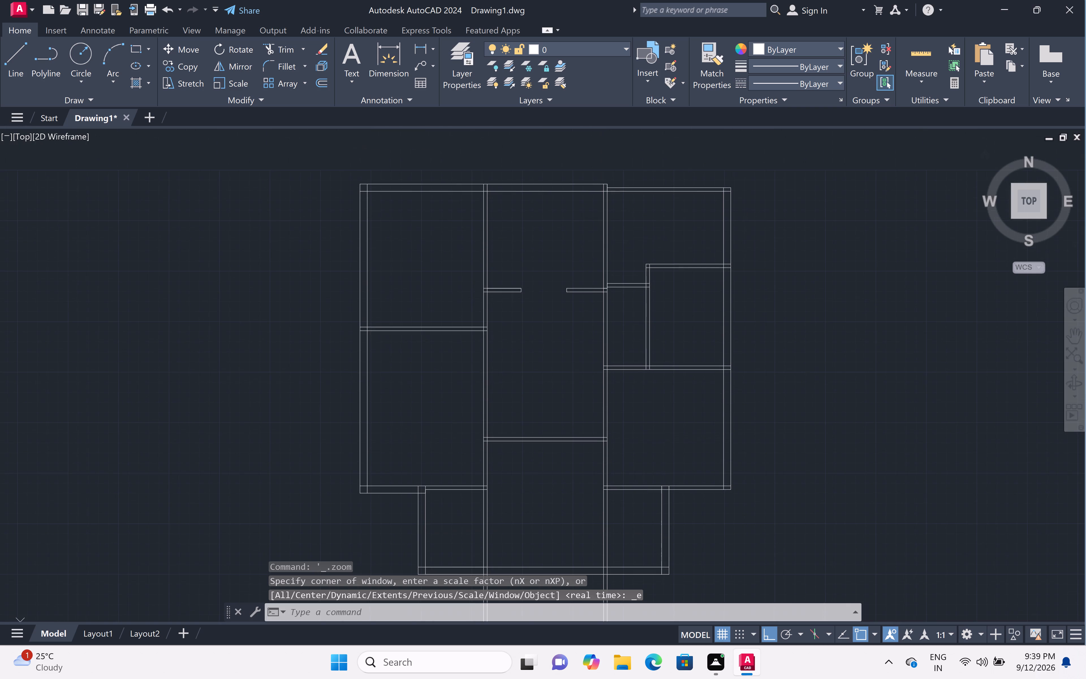
scroll(737, 233, up, 3)
key(l)
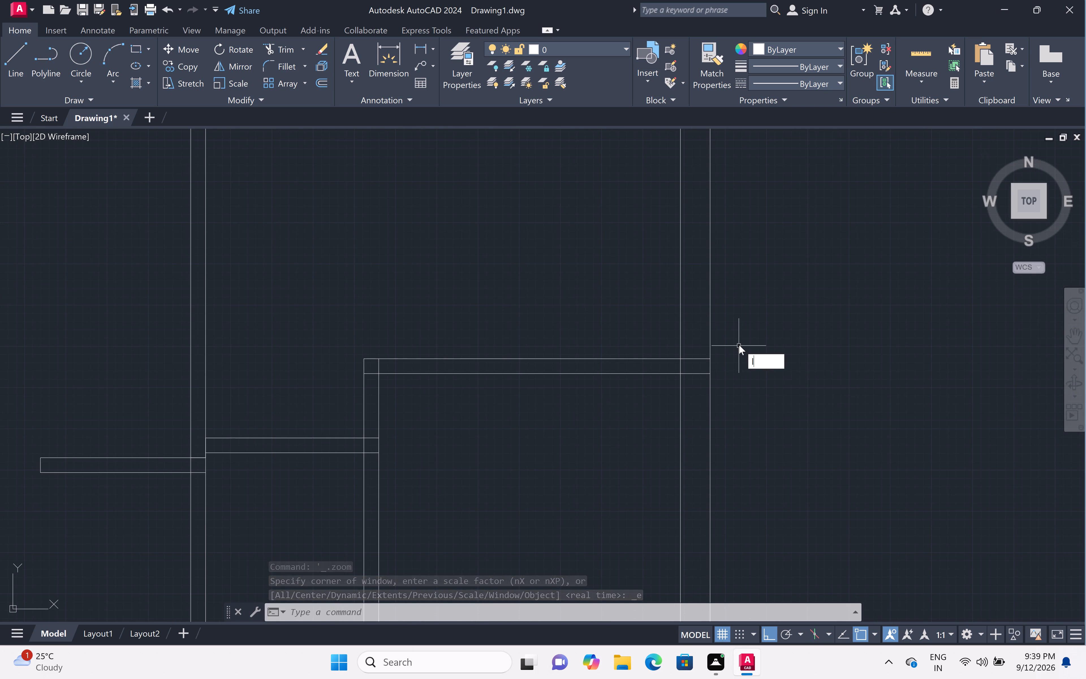
key(space)
drag(711, 358, 712, 353)
drag(713, 347, 714, 344)
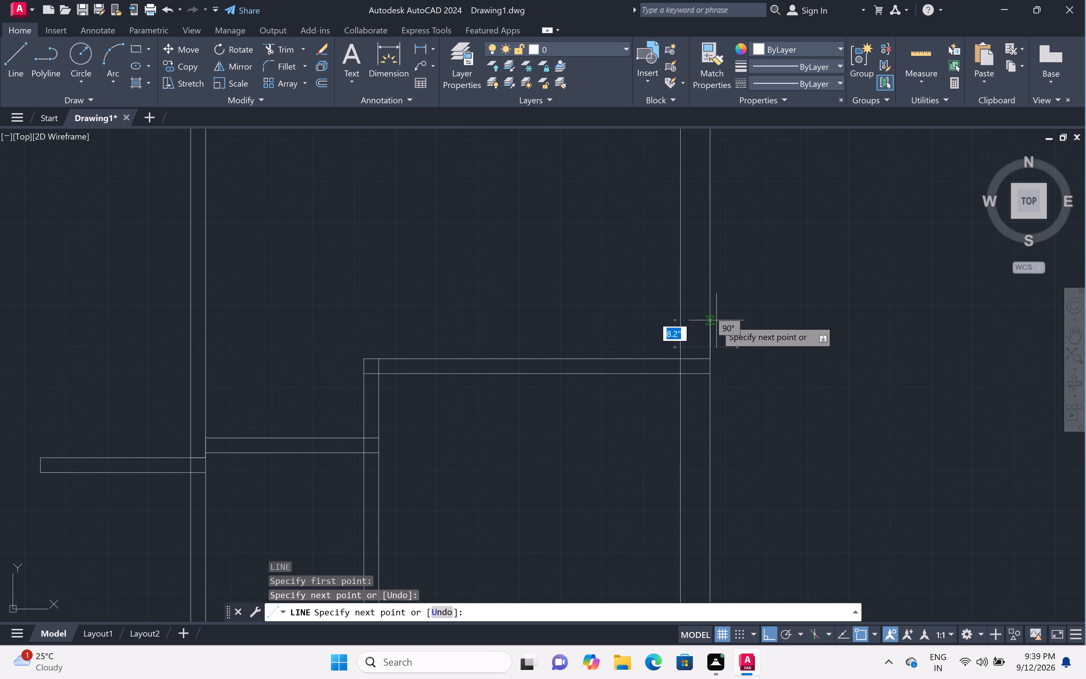
key(6)
text(")
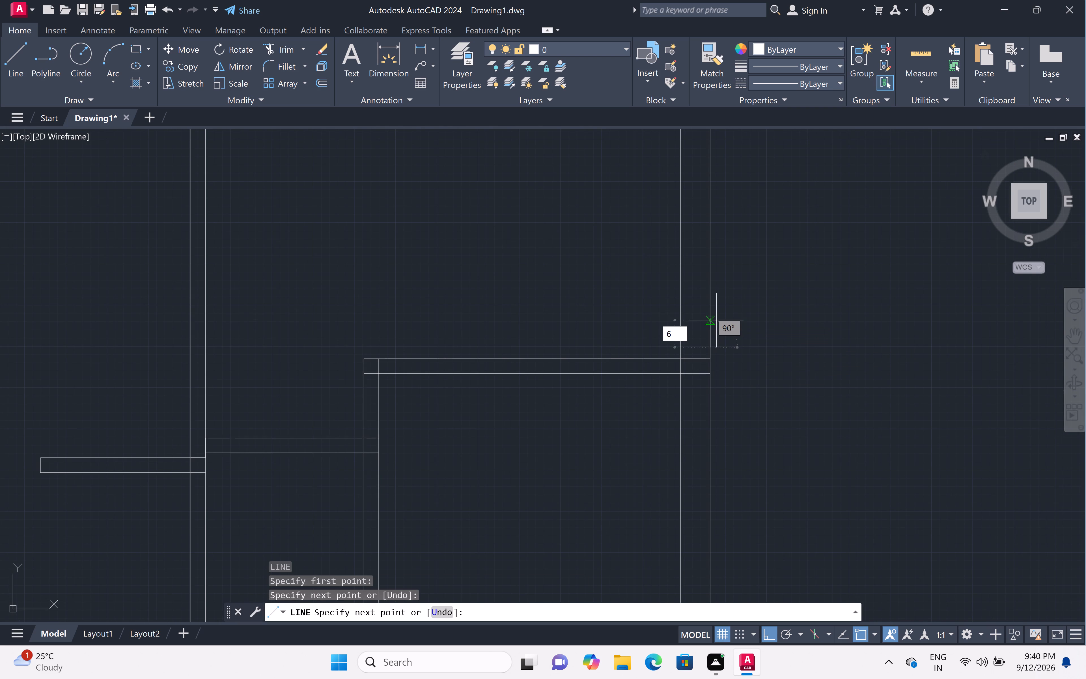
key(space)
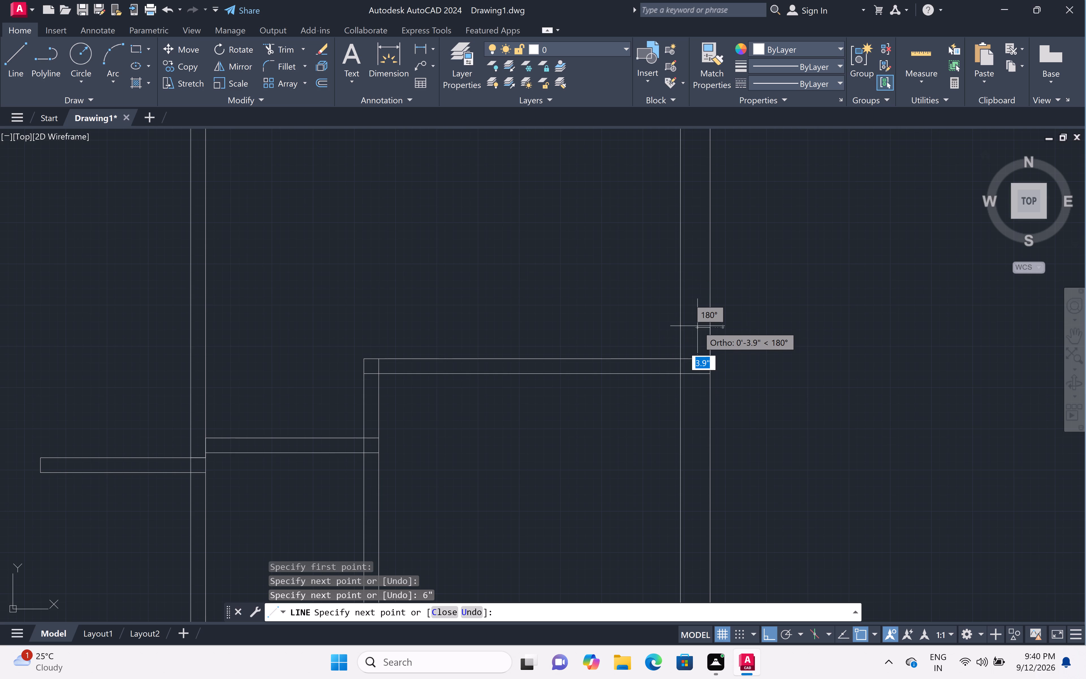
key(4)
key(period)
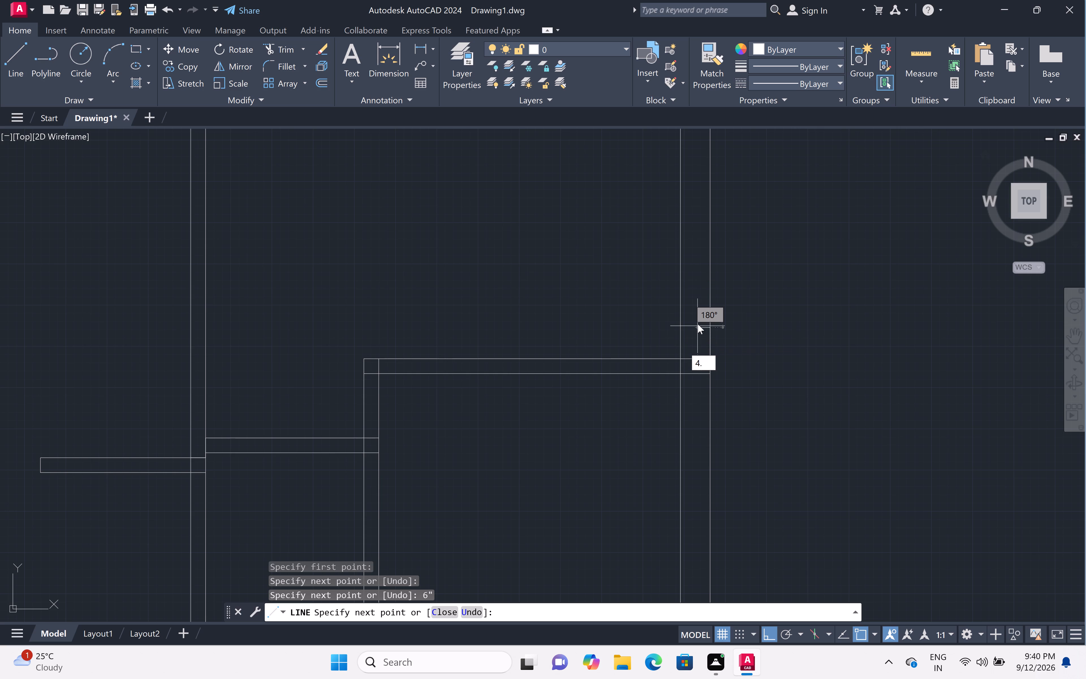
key(5)
key(shift+quotedbl)
key(space)
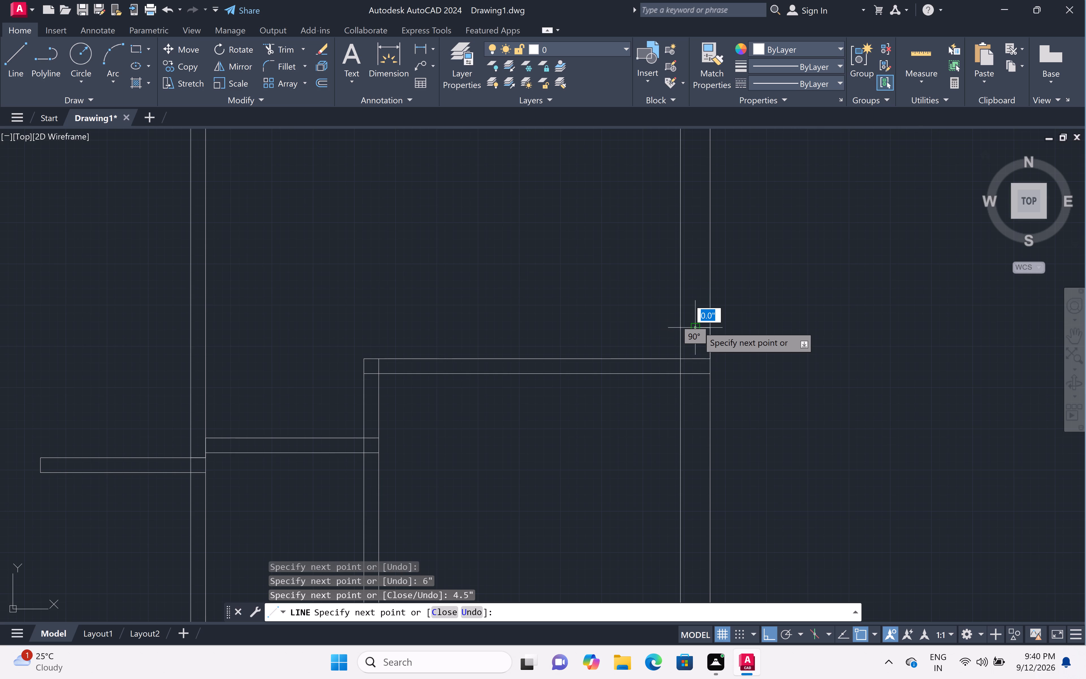
scroll(703, 300, down, 2)
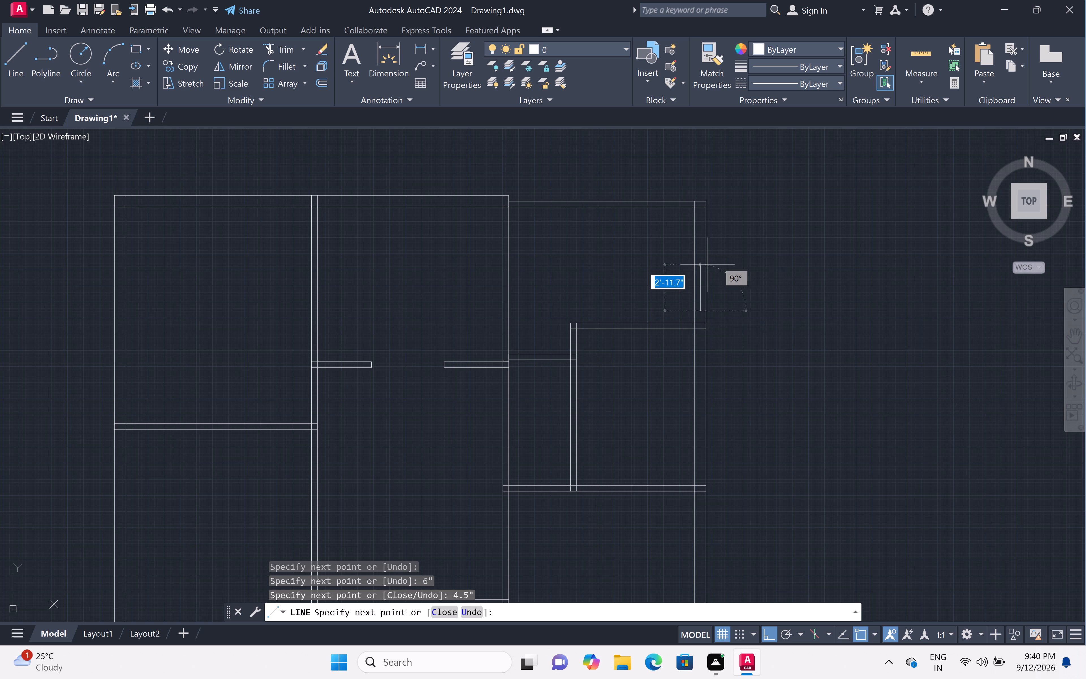
scroll(701, 205, up, 4)
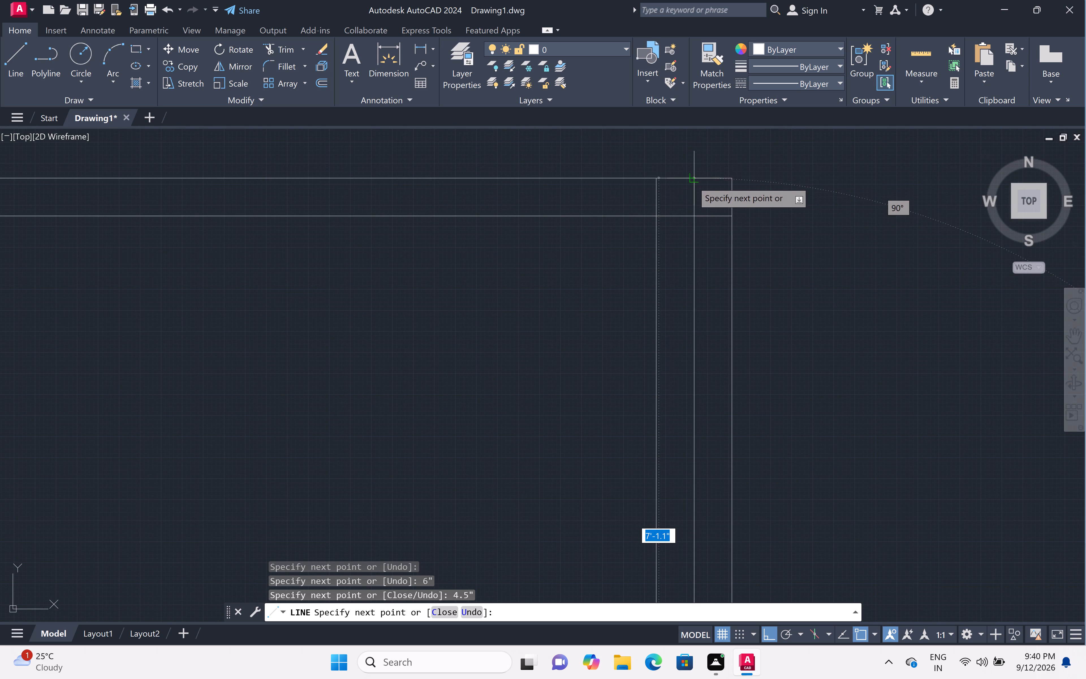
click(692, 182)
key(Escape)
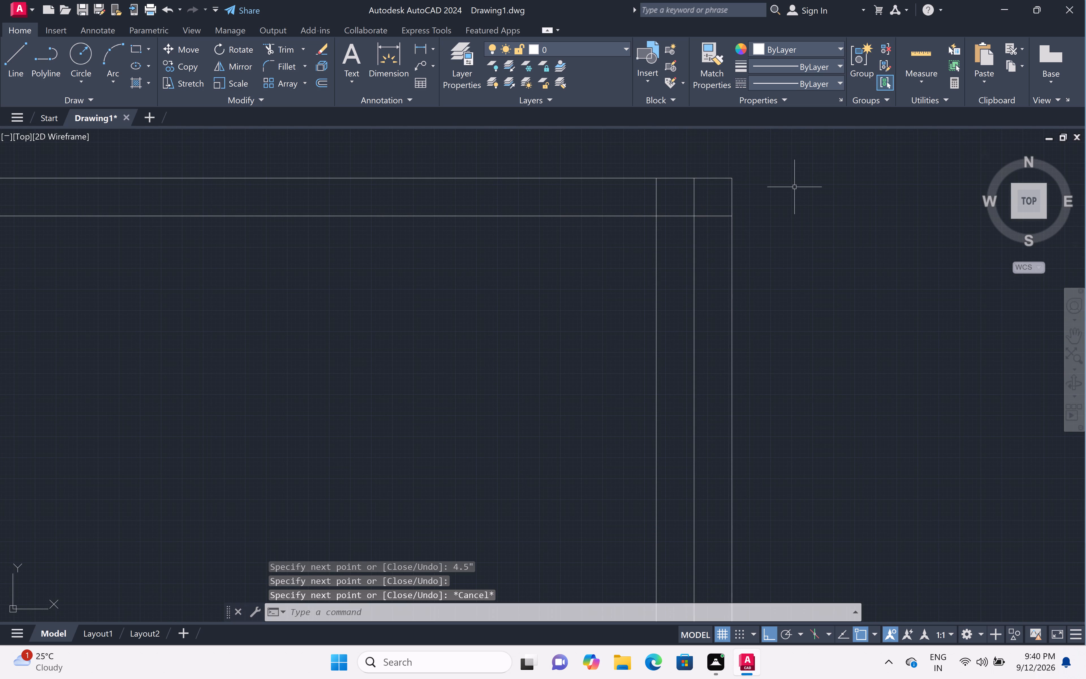
Trim the ends of both top wall lines that project beyond the new vertical line at the right bay's upper corner.
text(tr)
key(space)
click(723, 173)
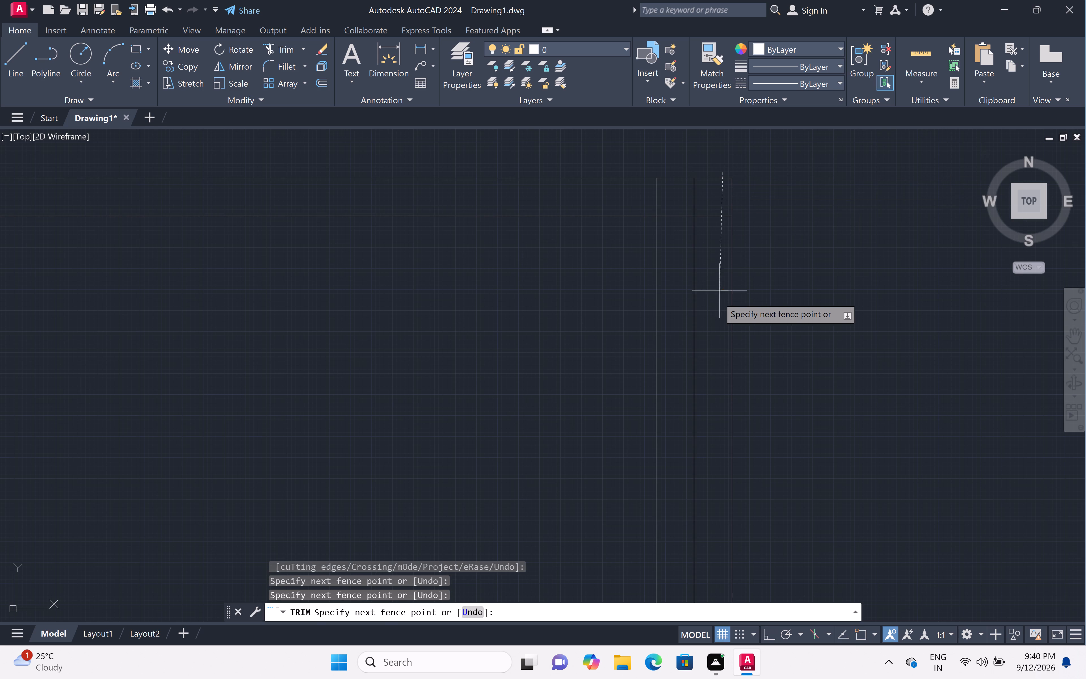
click(715, 289)
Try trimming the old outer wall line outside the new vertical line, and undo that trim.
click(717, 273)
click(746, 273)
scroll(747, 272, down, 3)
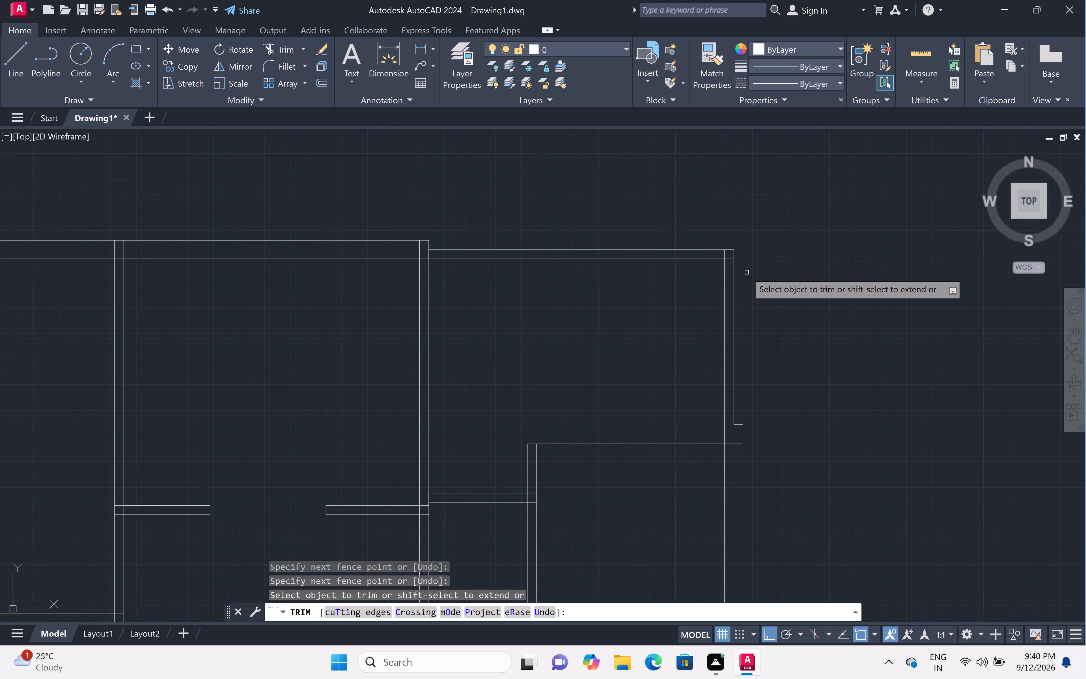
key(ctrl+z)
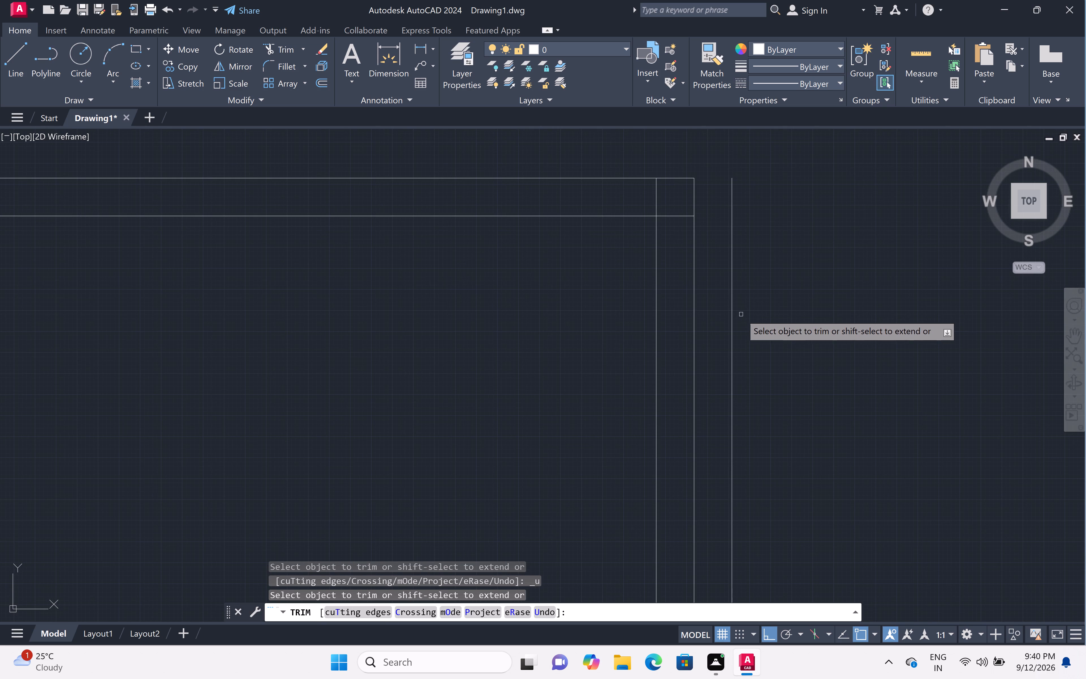
Trim the right bay's old outer wall line above the 4.5" step, leaving the new line as the outer face.
scroll(741, 314, down, 3)
click(735, 373)
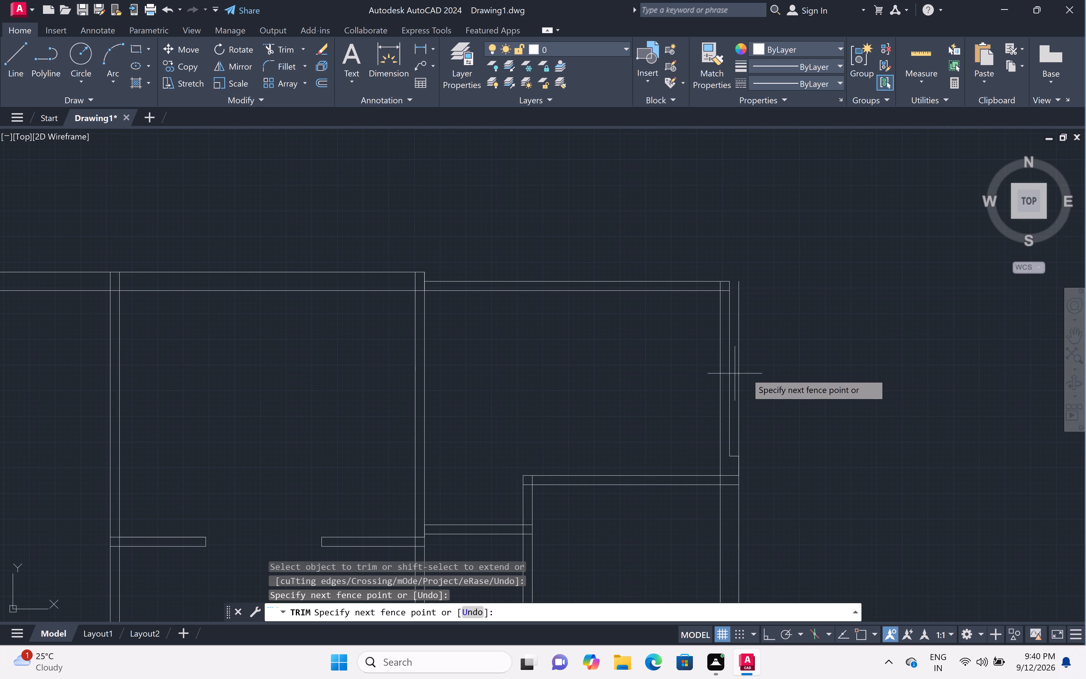
click(767, 372)
scroll(775, 347, down, 2)
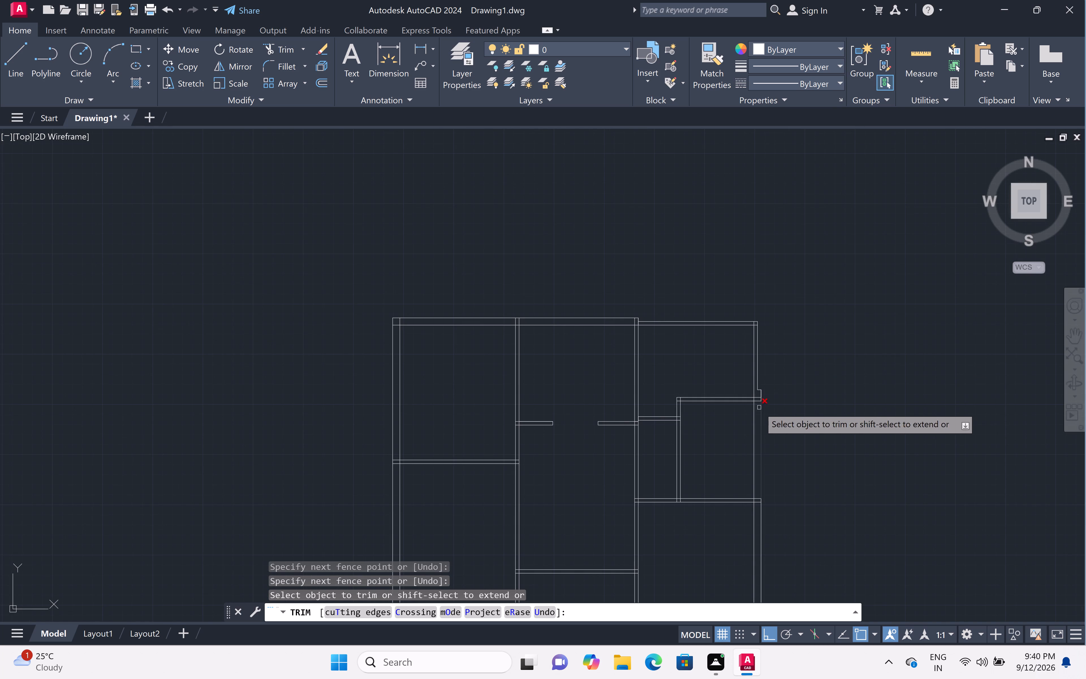
key(Escape)
Examine the overall floor plan, including the middle-bay opening, the right bay's partitions and its stepped outer wall.
scroll(815, 393, down, 2)
middle_click(828, 445)
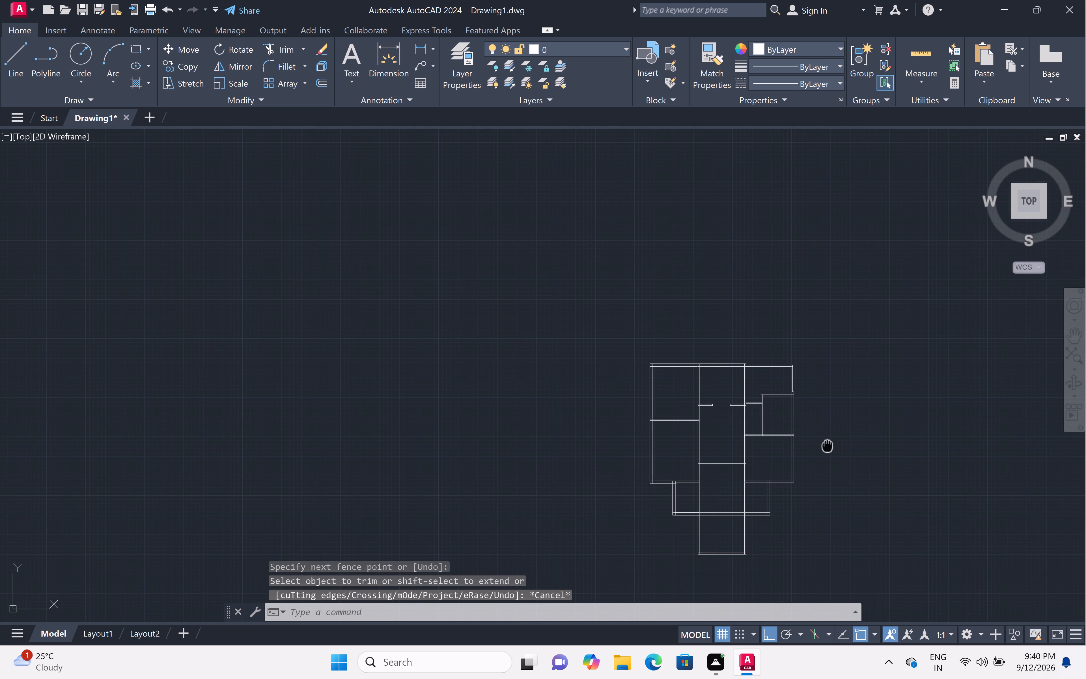
middle_drag(828, 443, 839, 358)
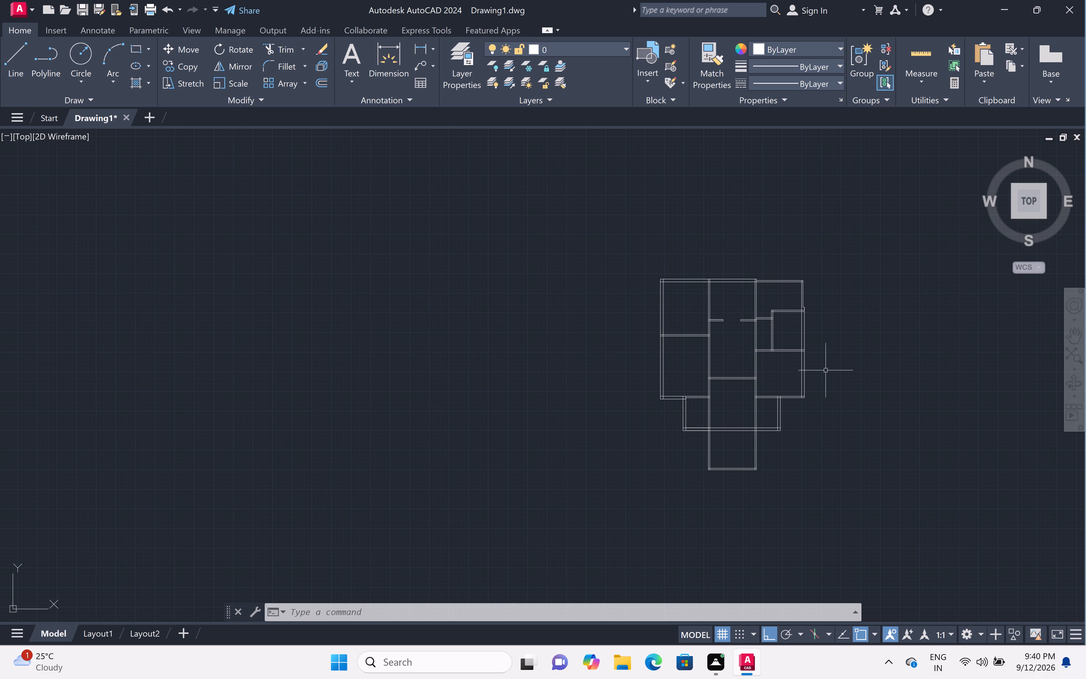
middle_drag(822, 395, 712, 354)
scroll(708, 336, up, 1)
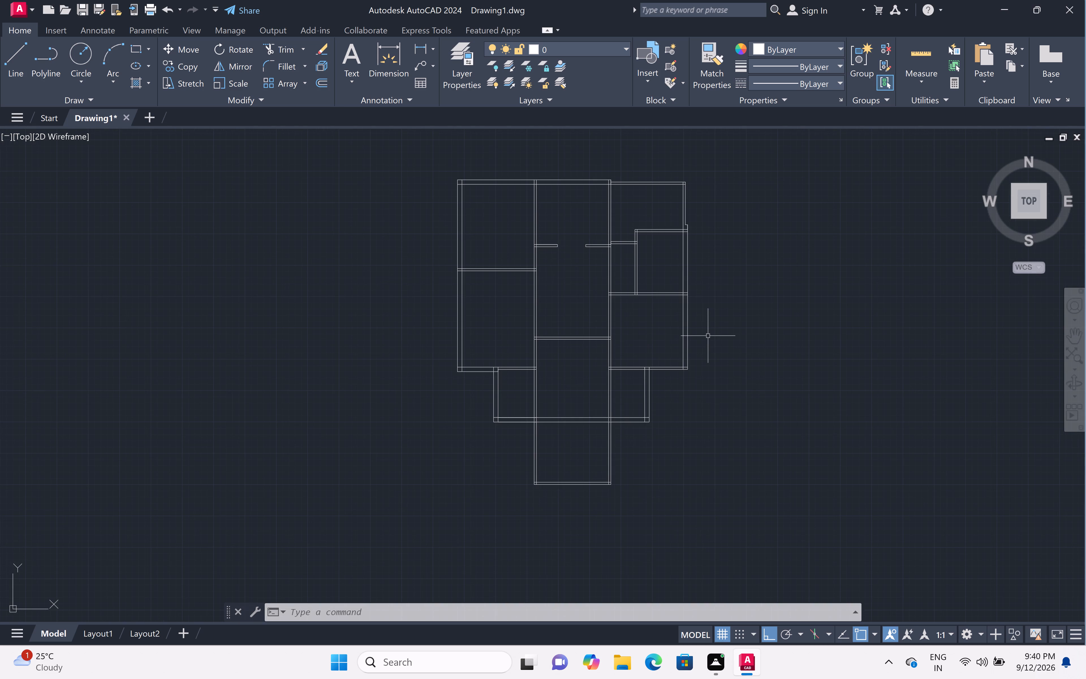
middle_drag(708, 336, 717, 383)
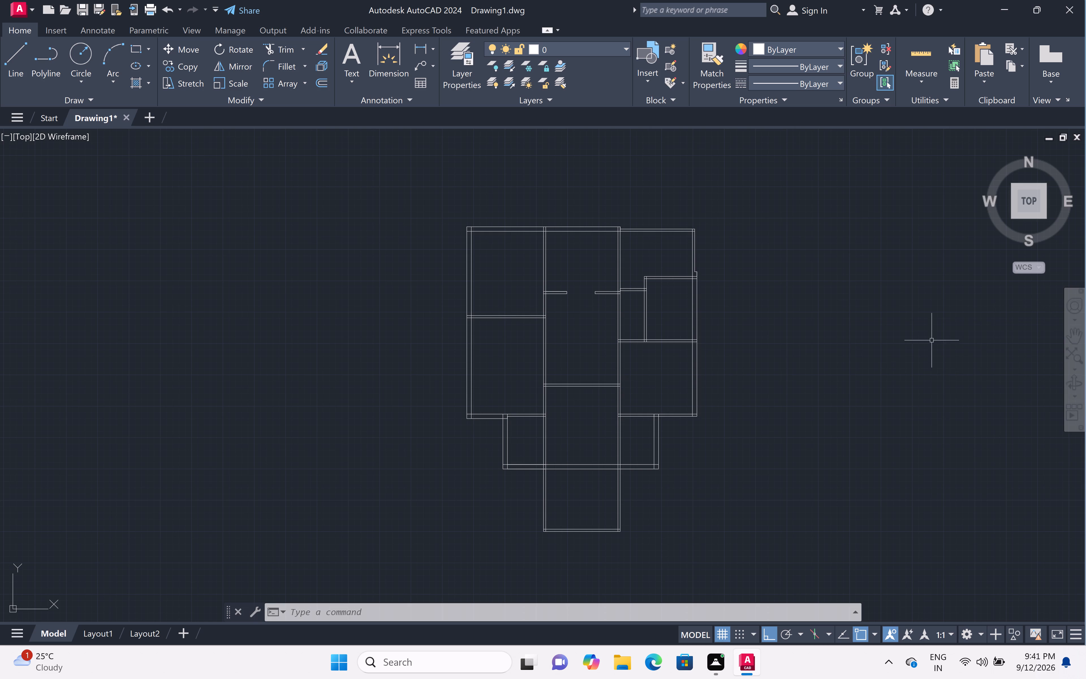
middle_drag(781, 354, 759, 362)
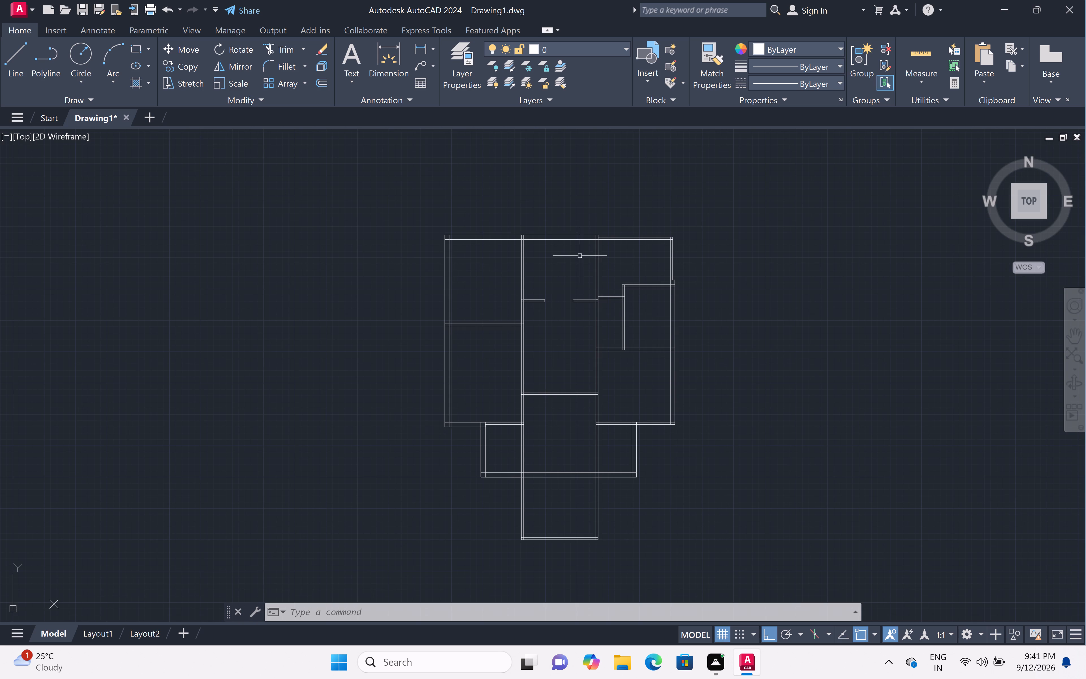
scroll(578, 254, up, 2)
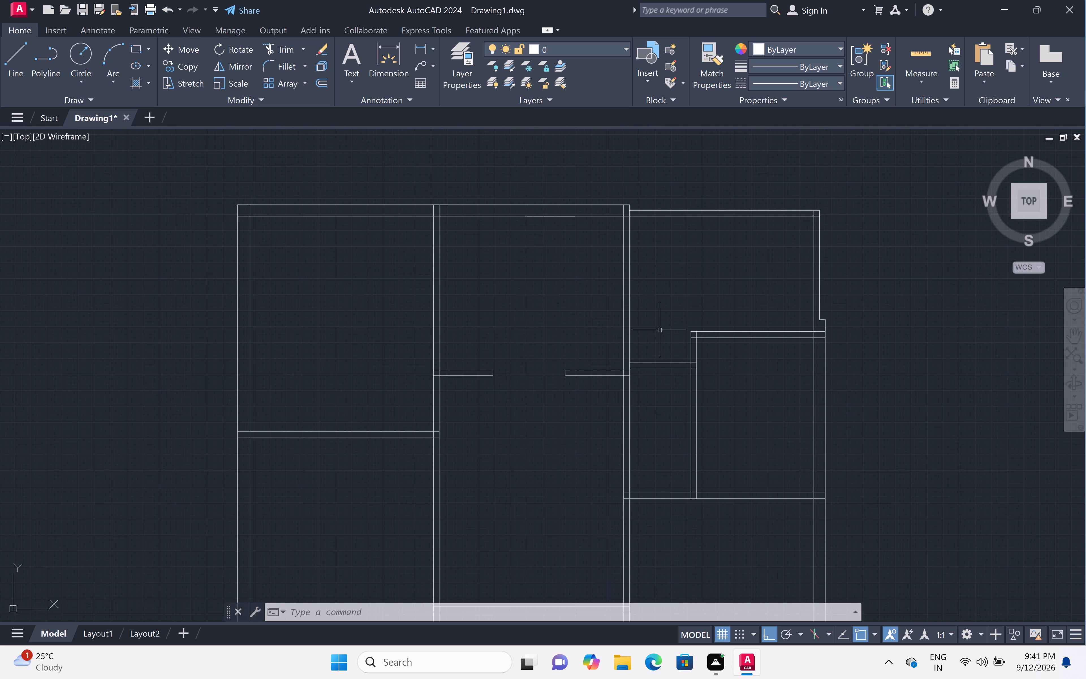
scroll(562, 291, down, 2)
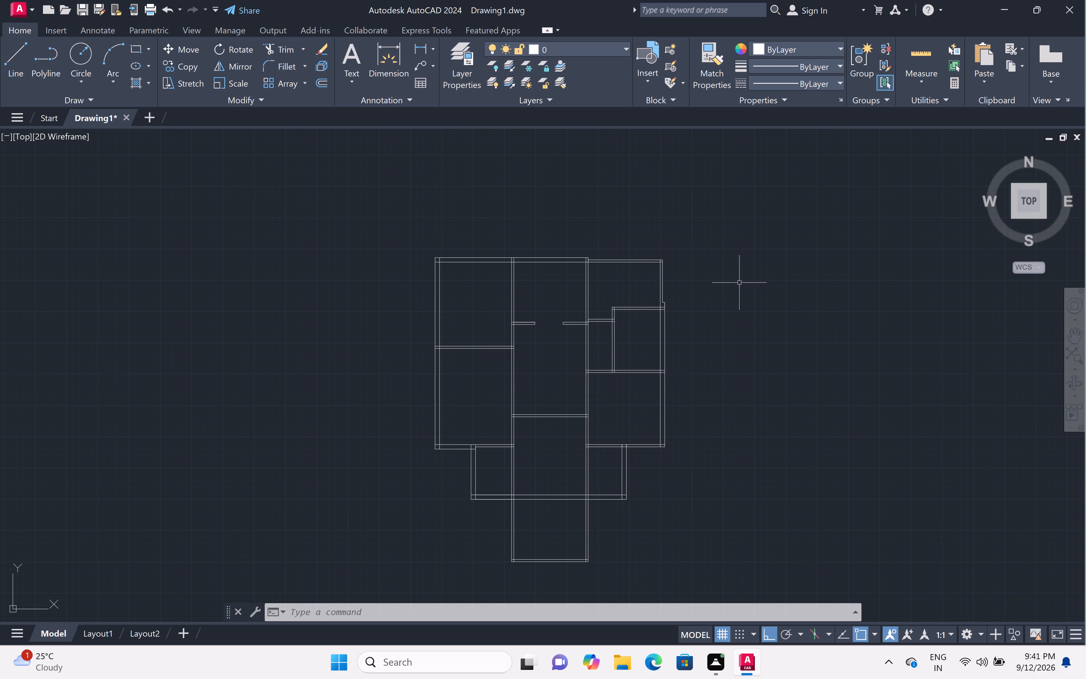
middle_drag(566, 370, 569, 355)
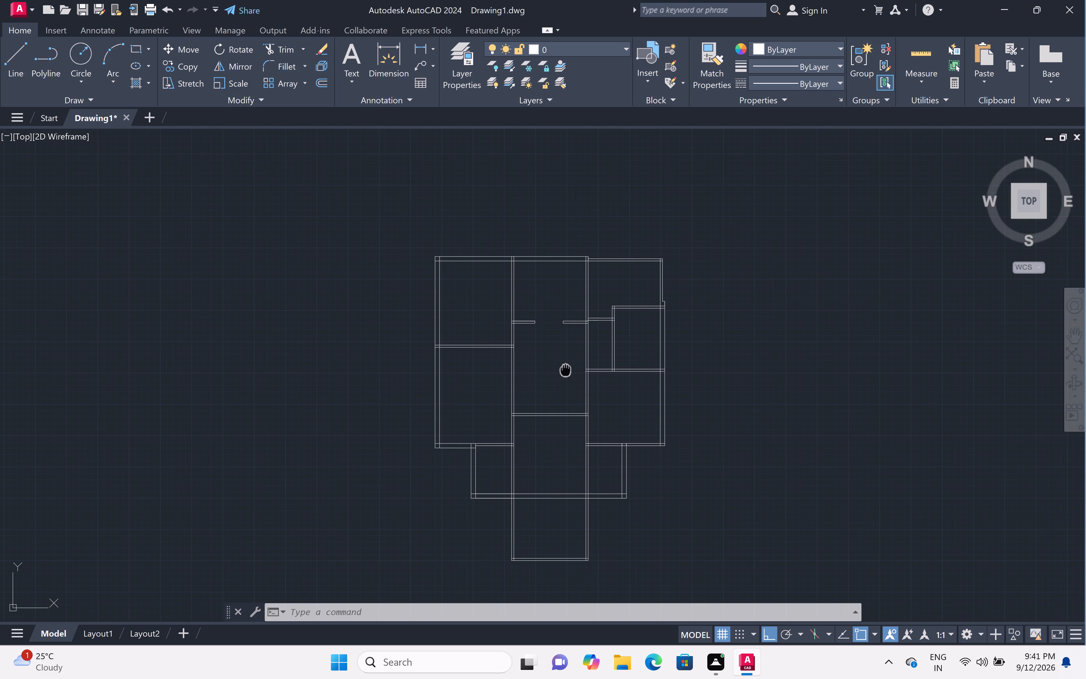
middle_drag(569, 355, 575, 335)
middle_drag(575, 333, 577, 327)
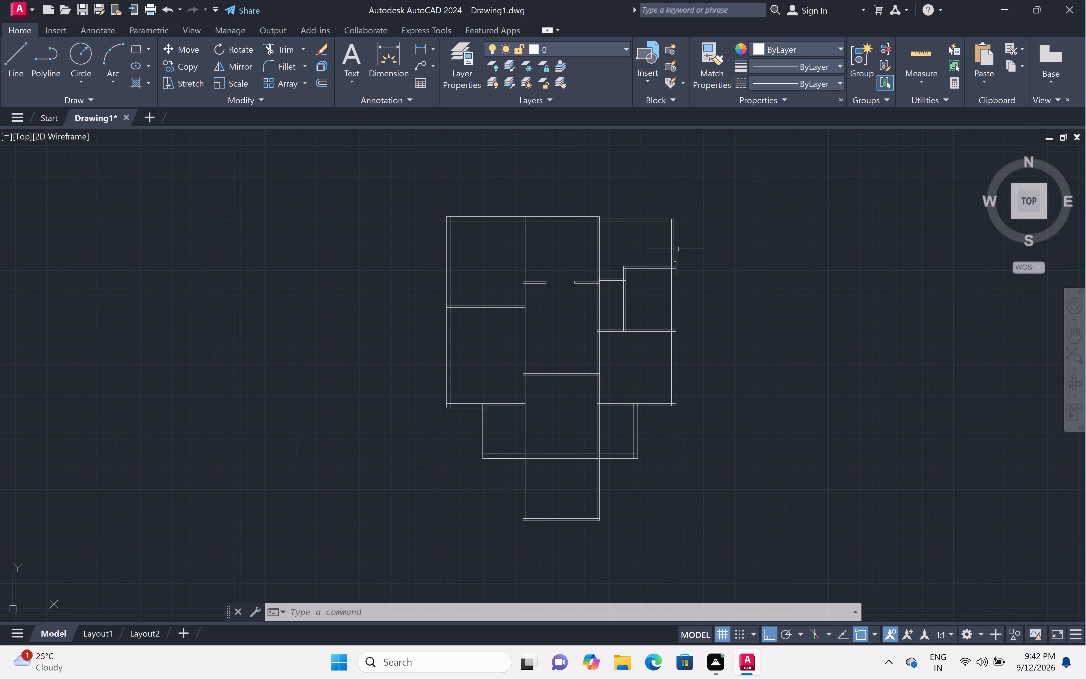
middle_drag(697, 262, 684, 262)
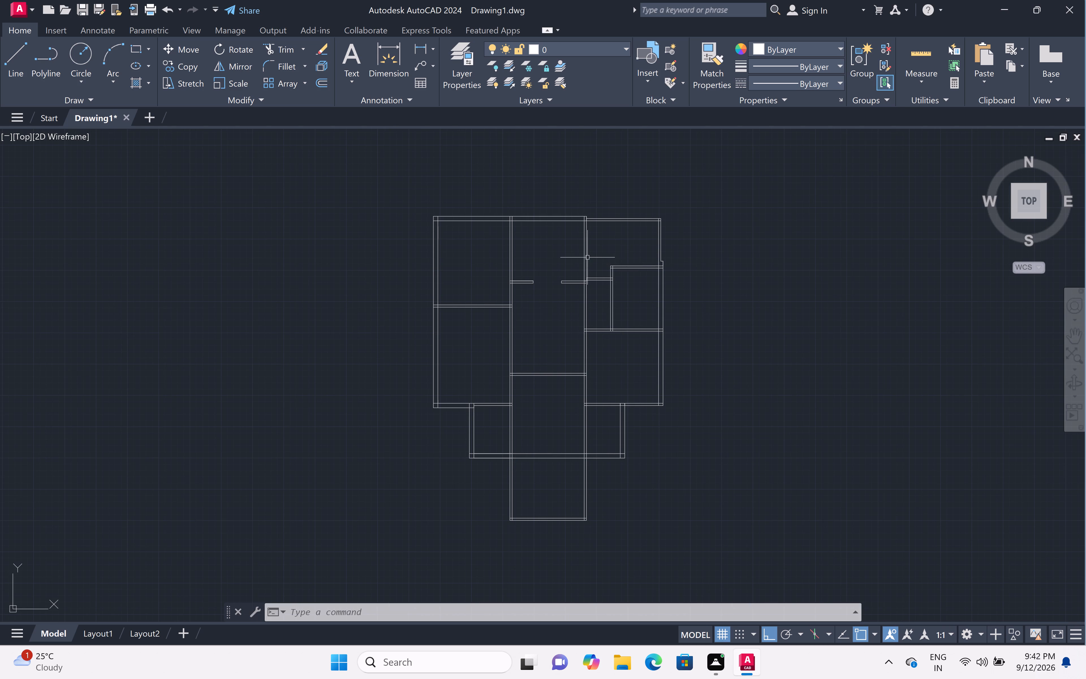
middle_drag(550, 248, 582, 246)
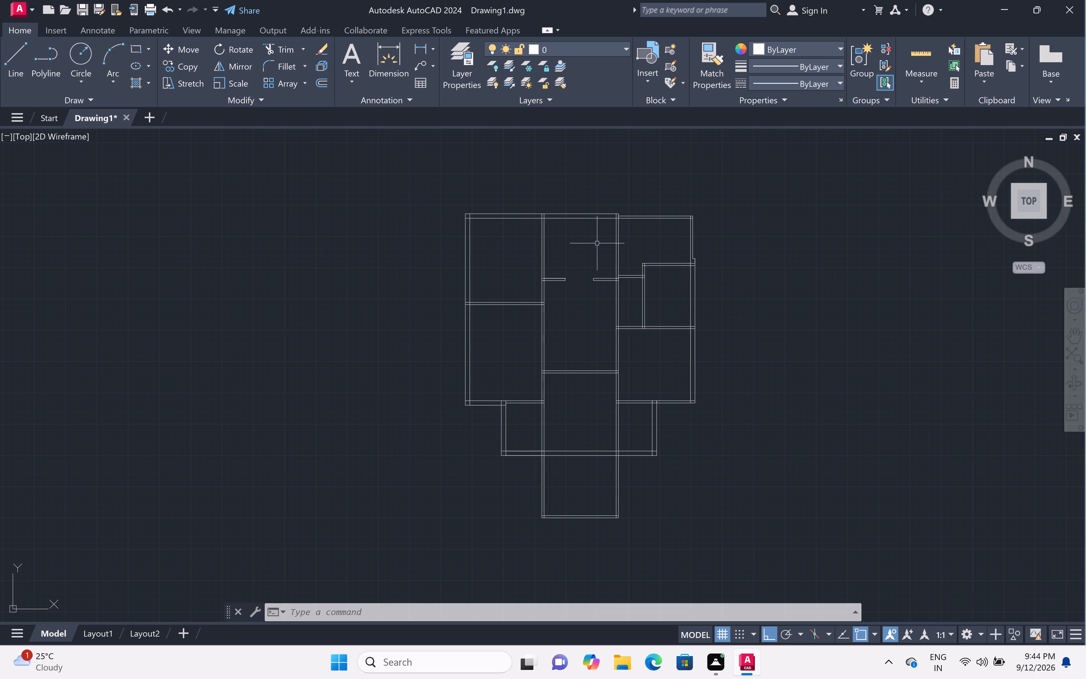
scroll(582, 249, up, 1)
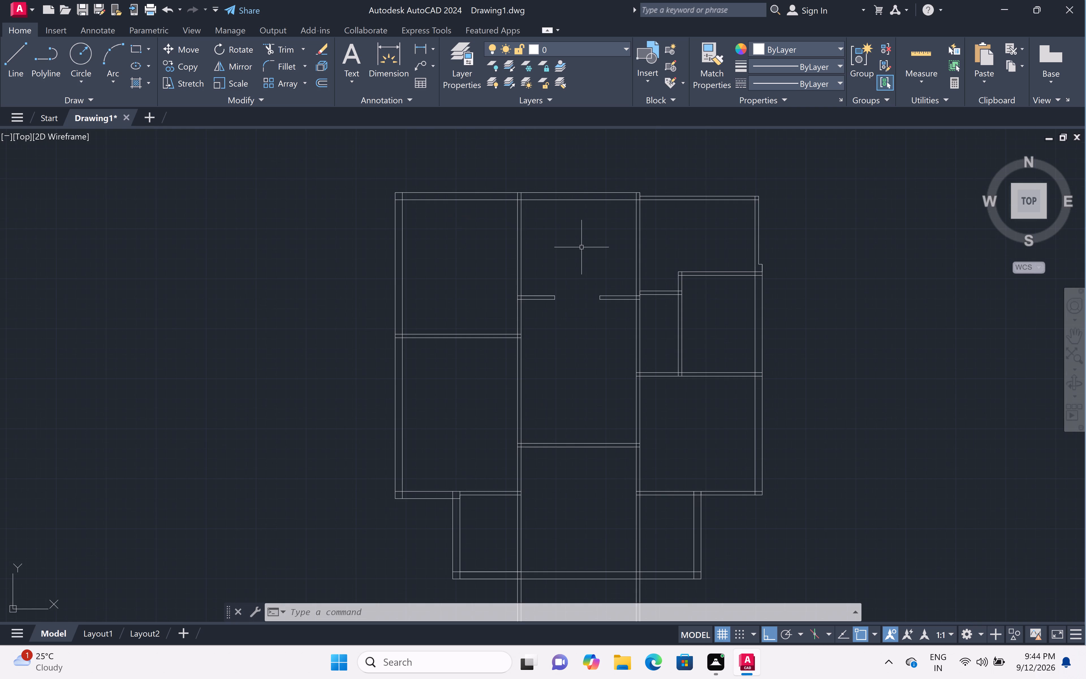
scroll(581, 247, up, 1)
middle_drag(583, 246, 493, 247)
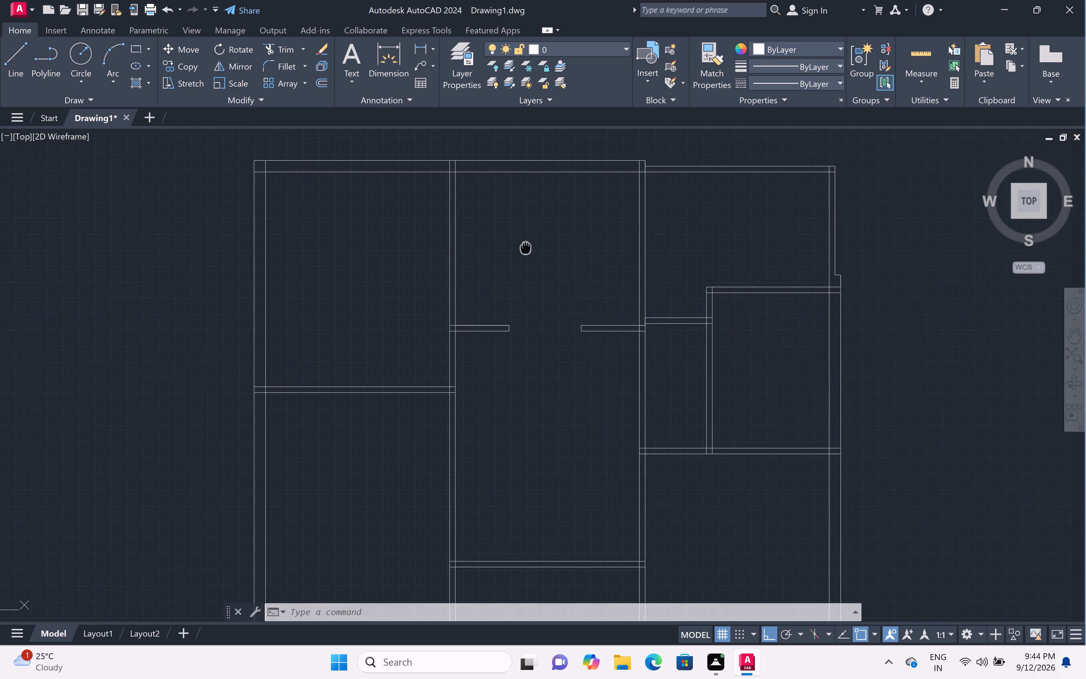
middle_drag(493, 247, 562, 259)
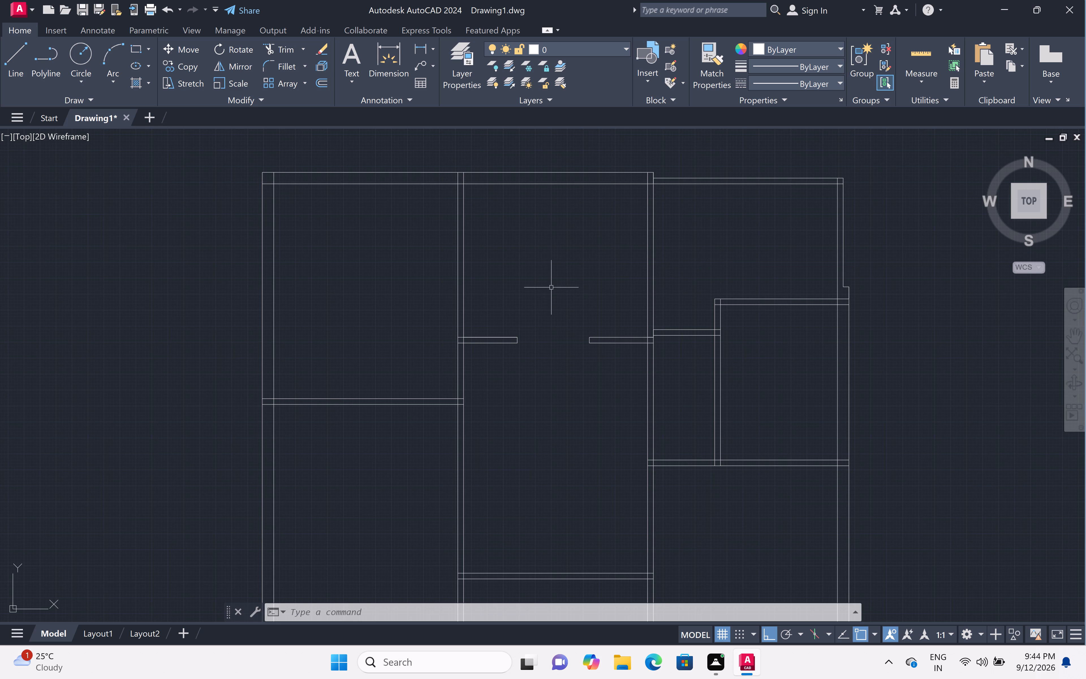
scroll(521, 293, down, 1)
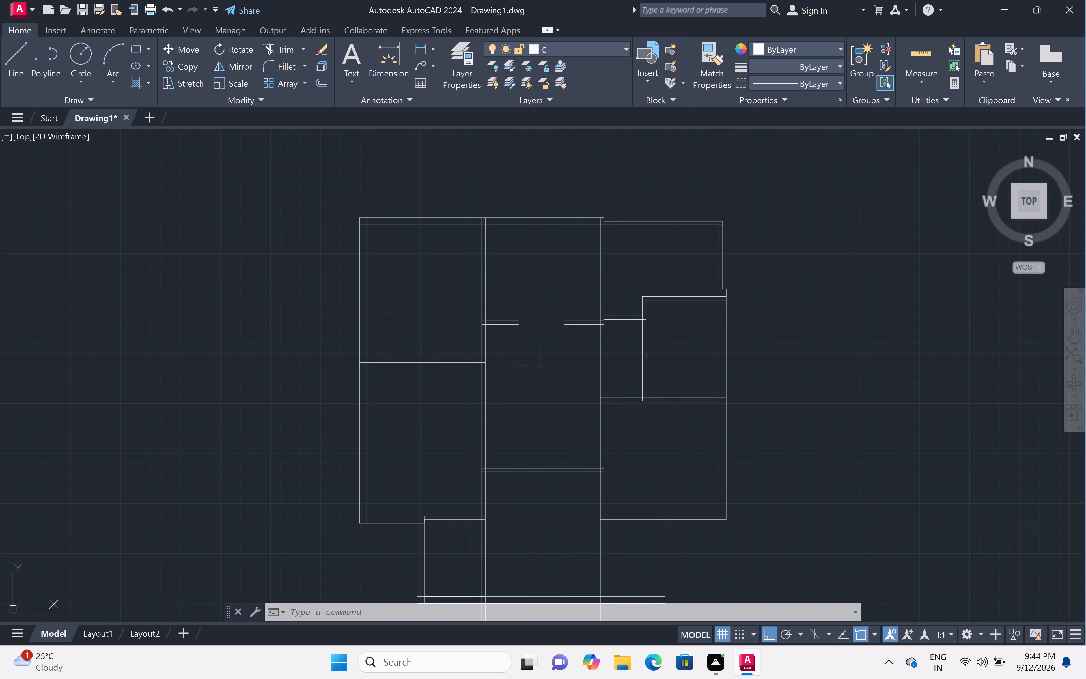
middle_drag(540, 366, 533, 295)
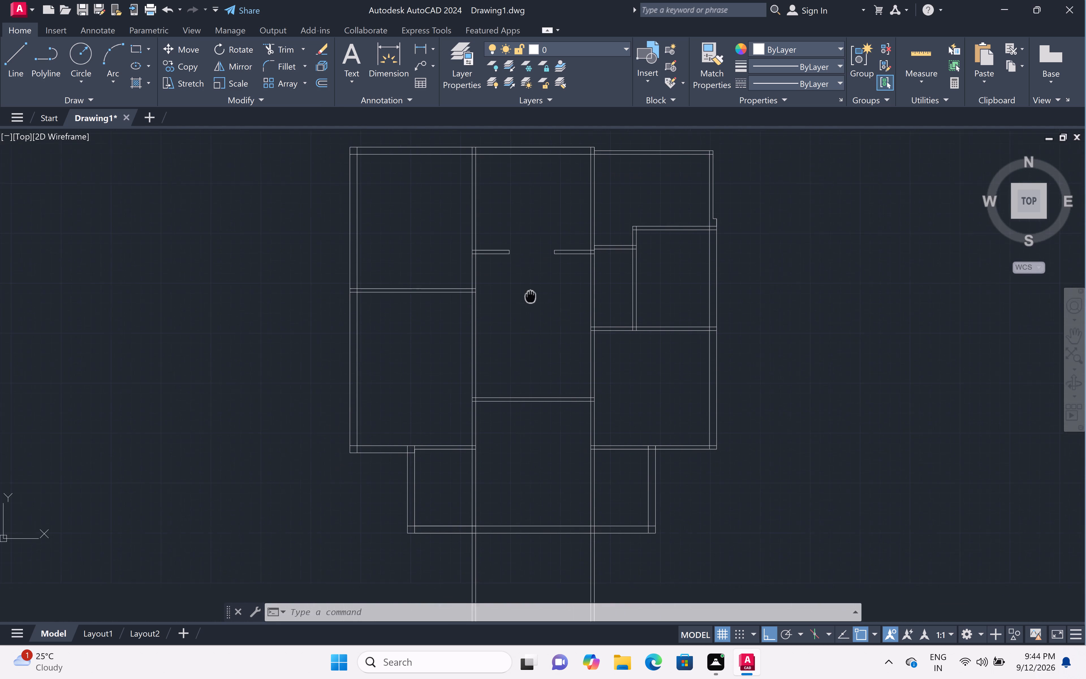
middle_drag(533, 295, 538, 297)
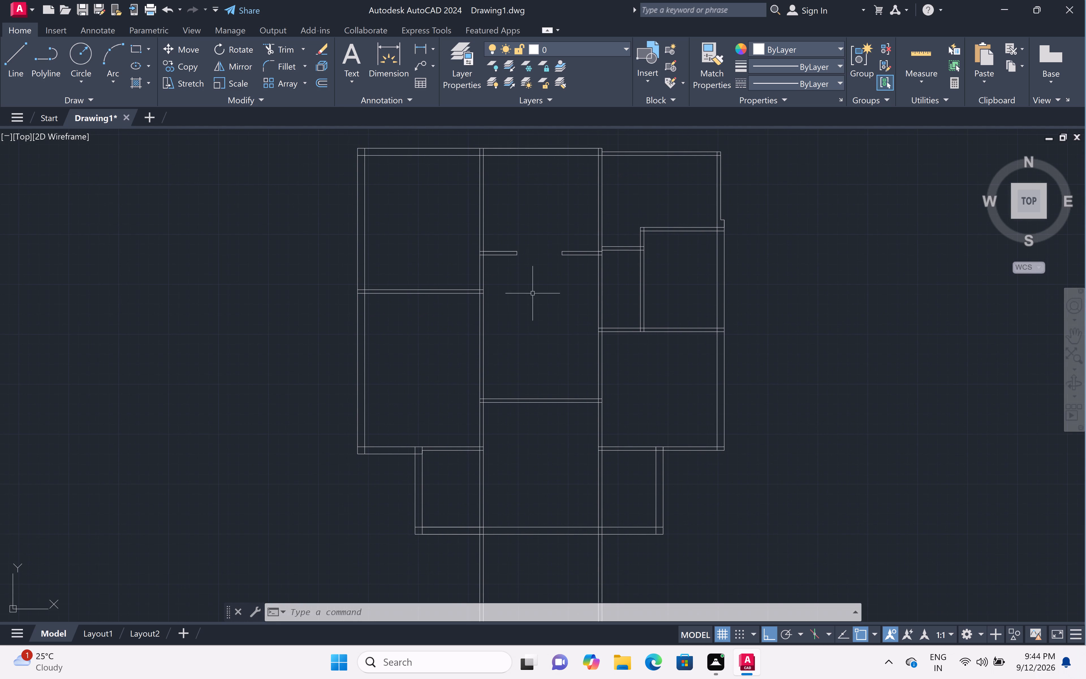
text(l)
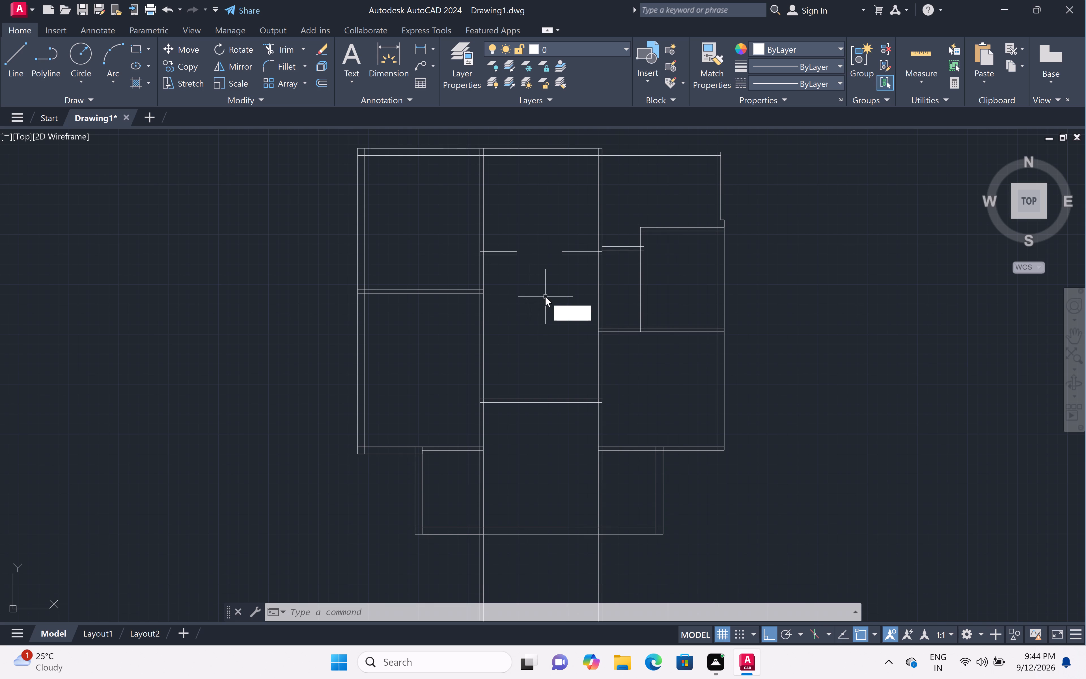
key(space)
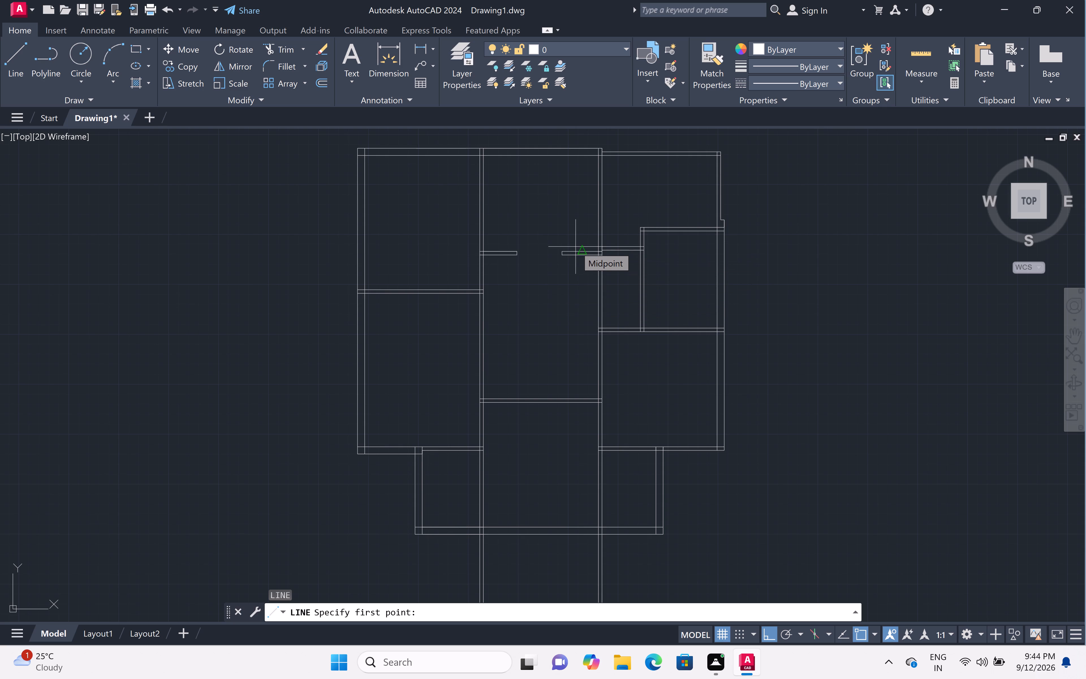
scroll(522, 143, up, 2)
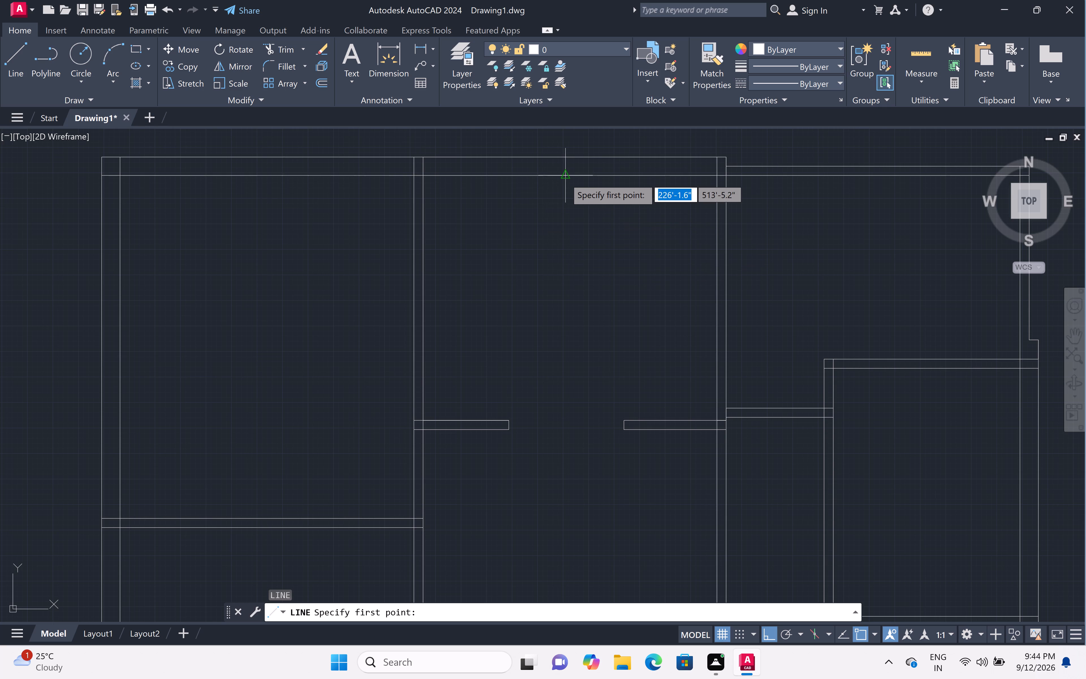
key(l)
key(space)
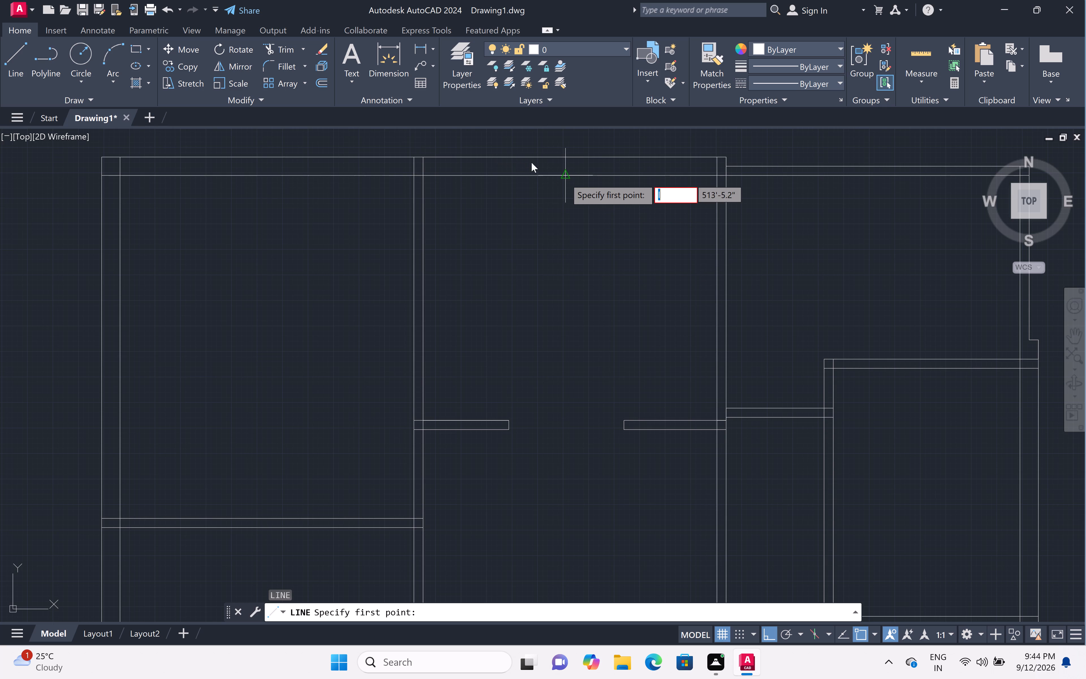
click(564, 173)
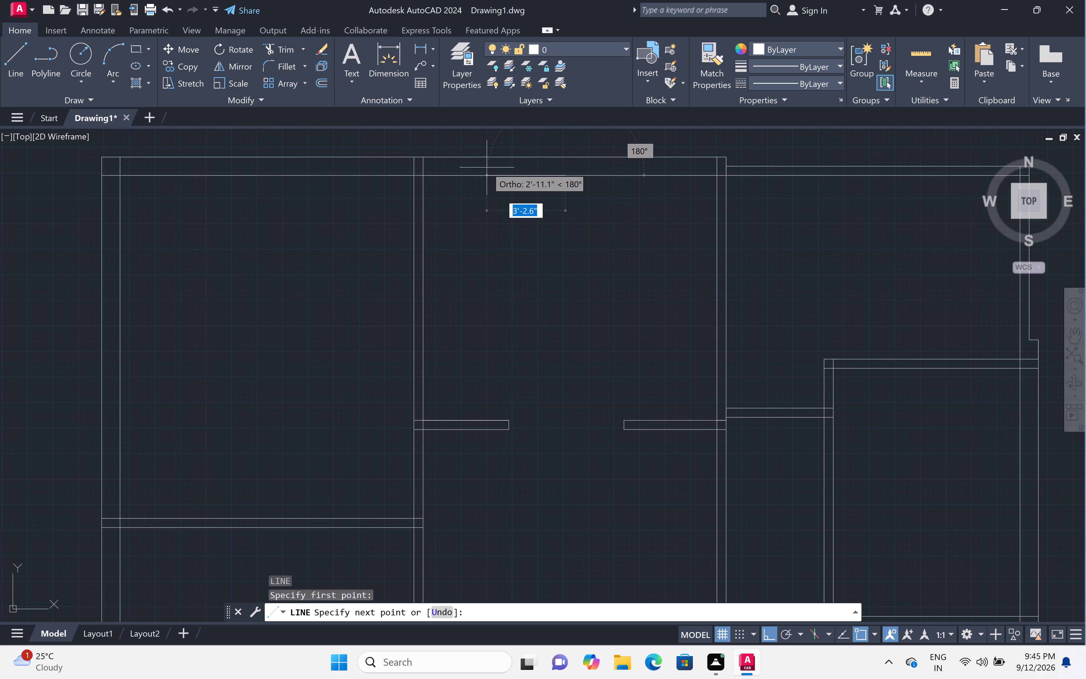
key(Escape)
Draw a 5' long rectangular window outline across the full thickness of the middle bay's top outer wall.
text(l)
key(space)
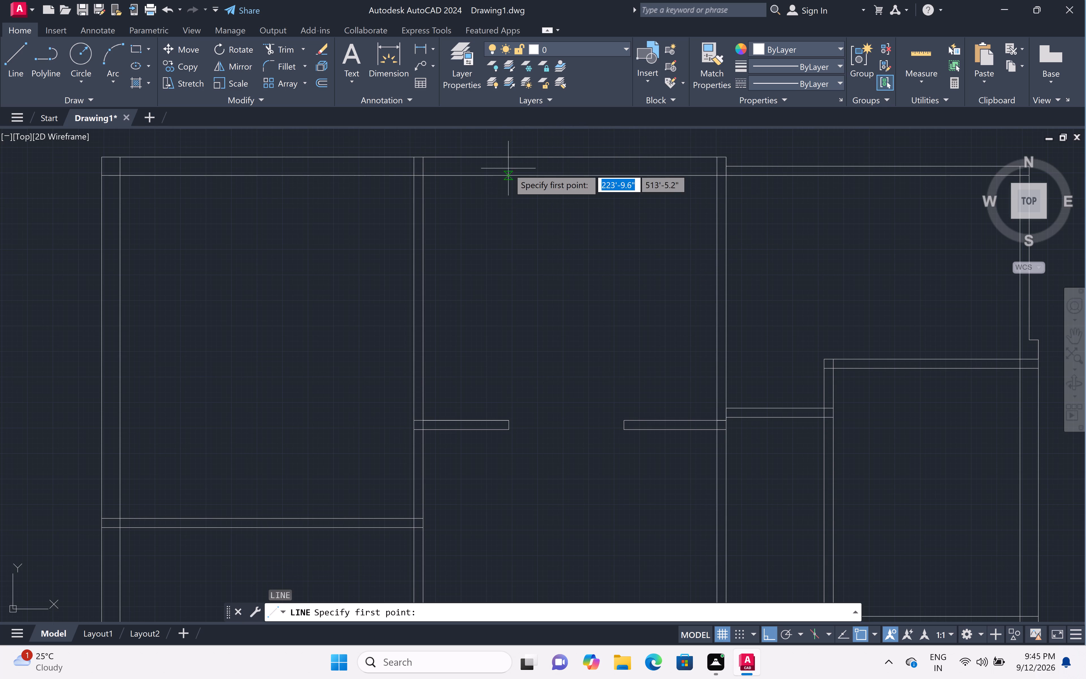
click(492, 158)
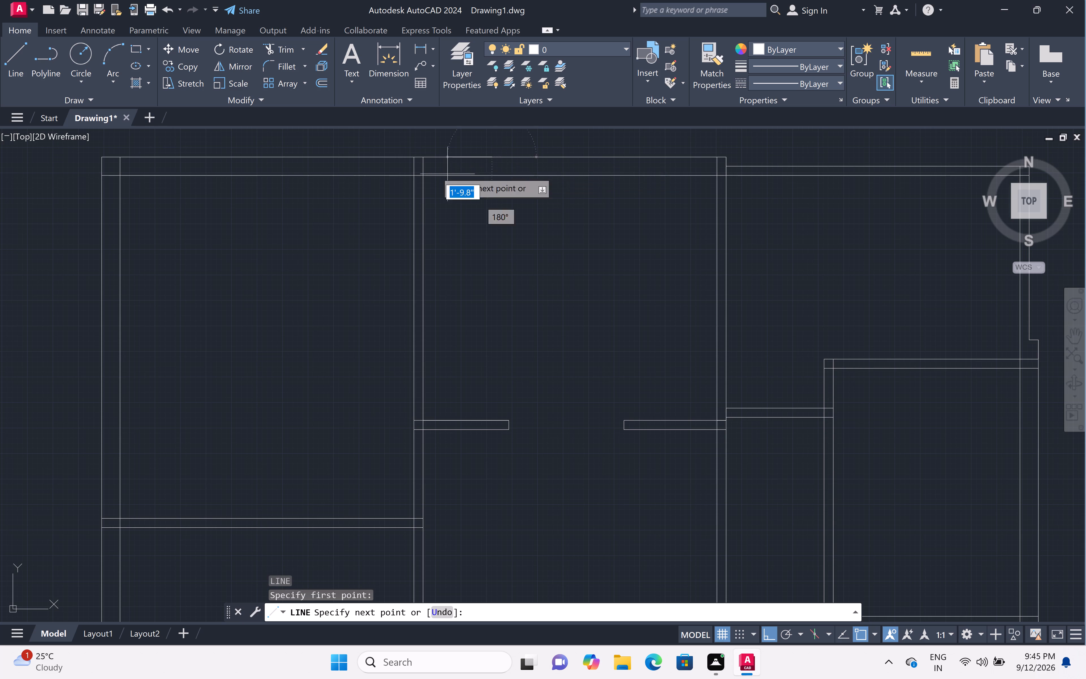
click(493, 175)
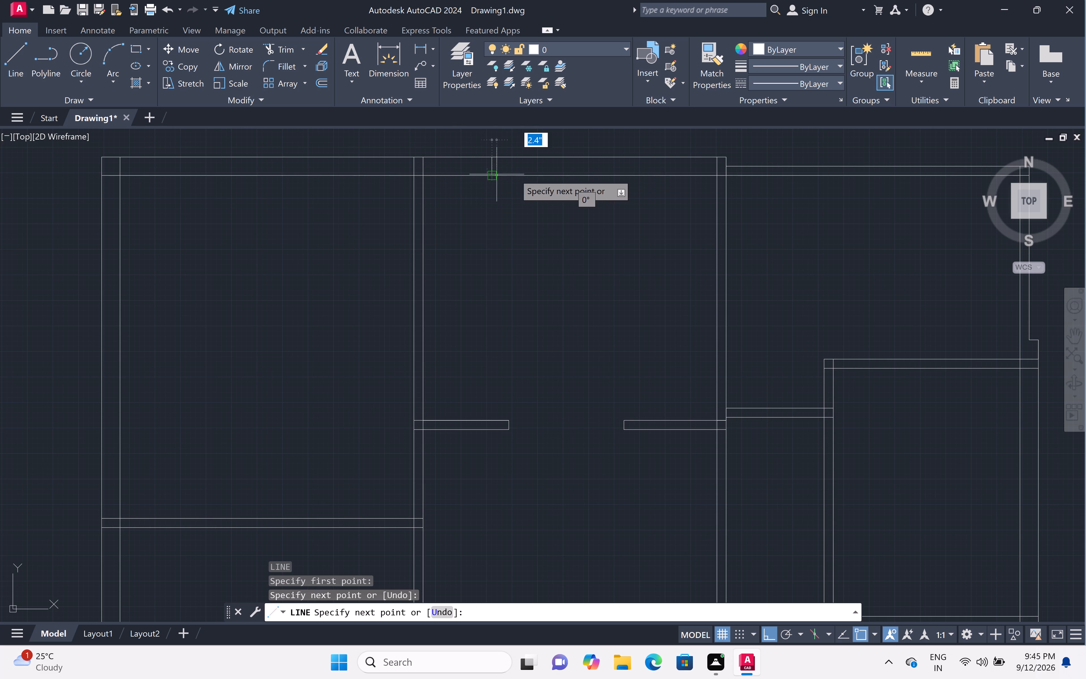
key(5)
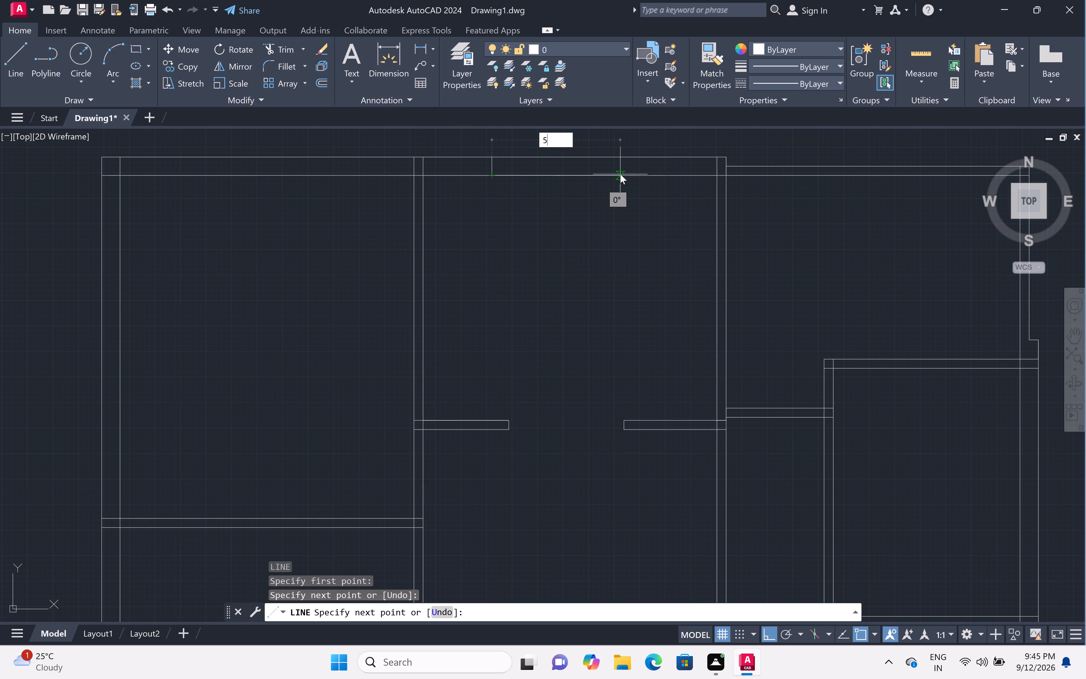
text(')
key(space)
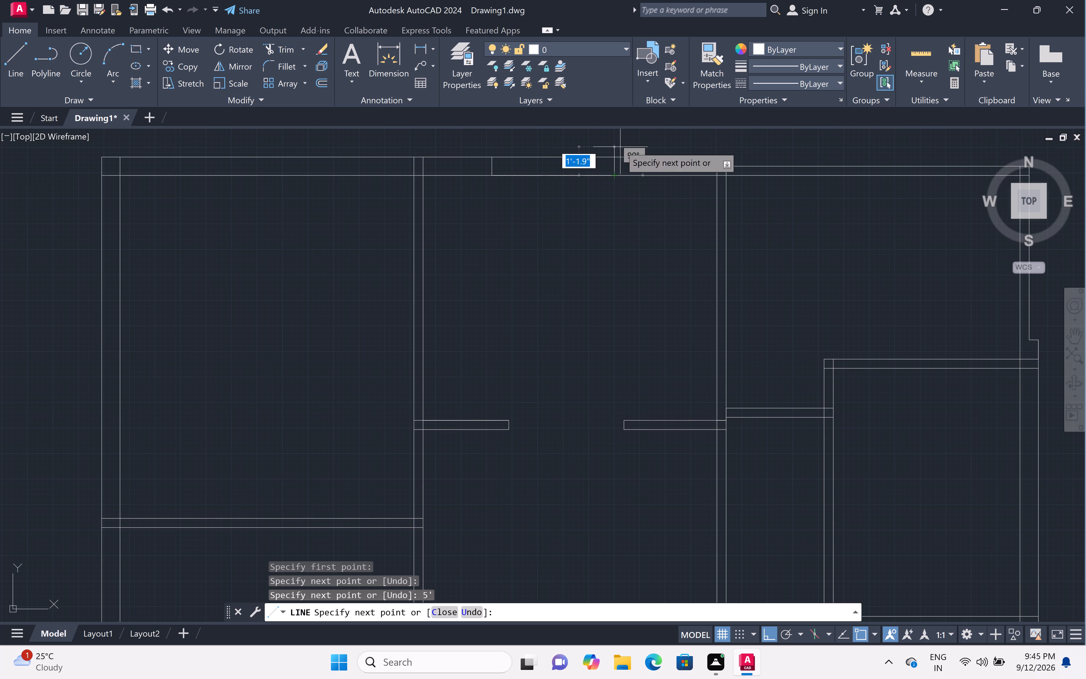
click(615, 157)
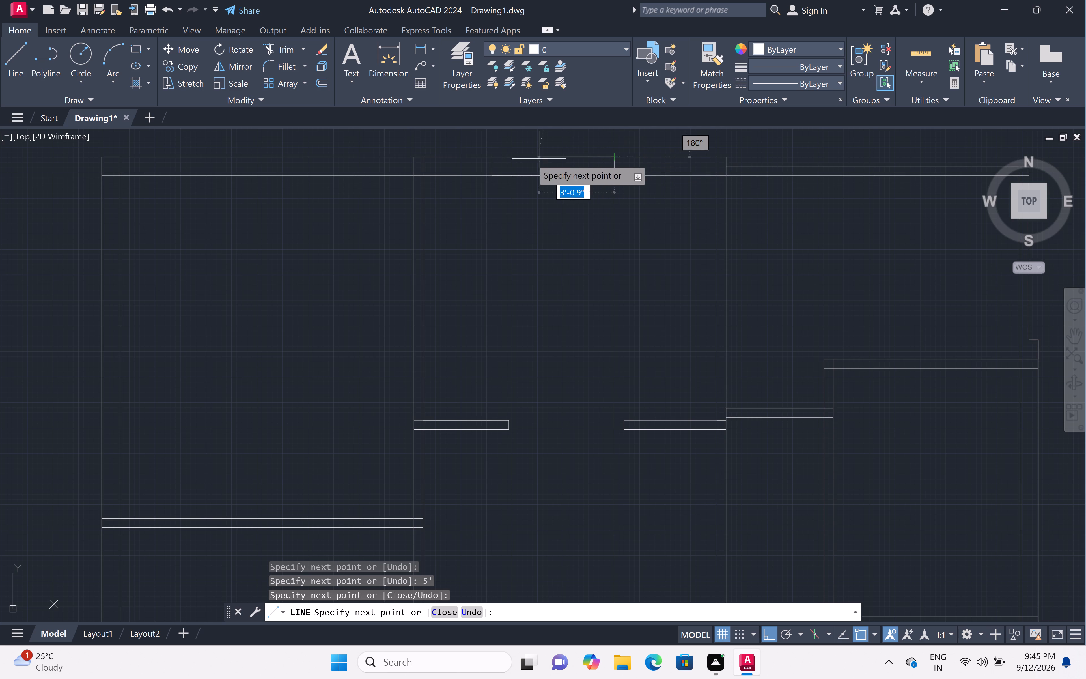
double_click(494, 159)
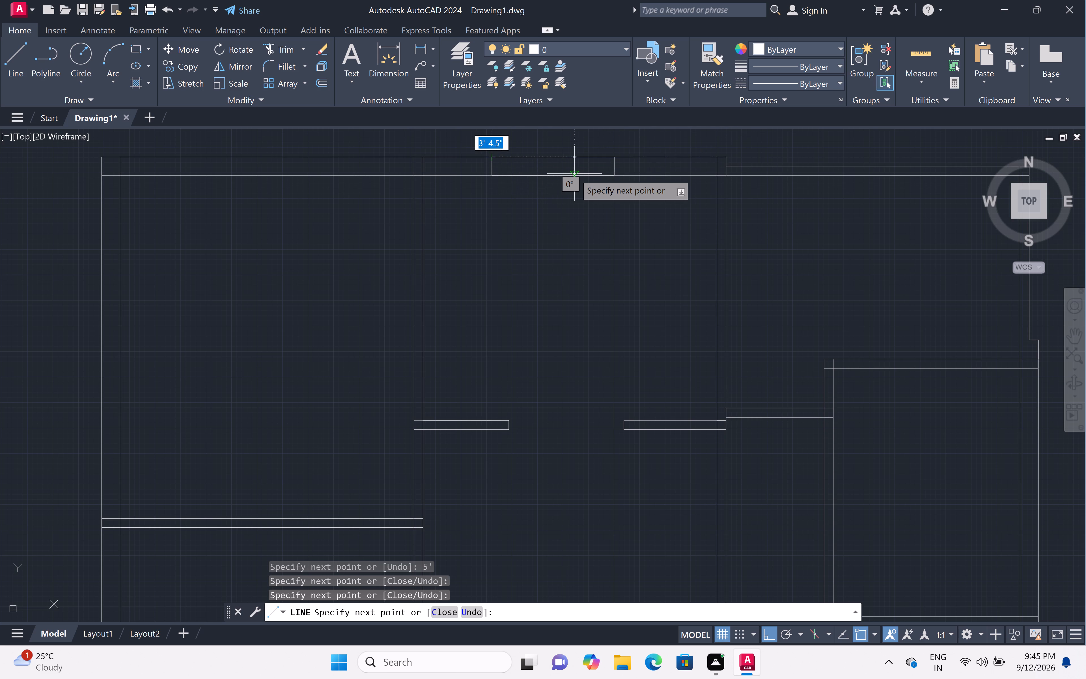
key(space)
Draw a 5' long rectangular window outline across the full thickness of the left bay's top outer wall.
text(l)
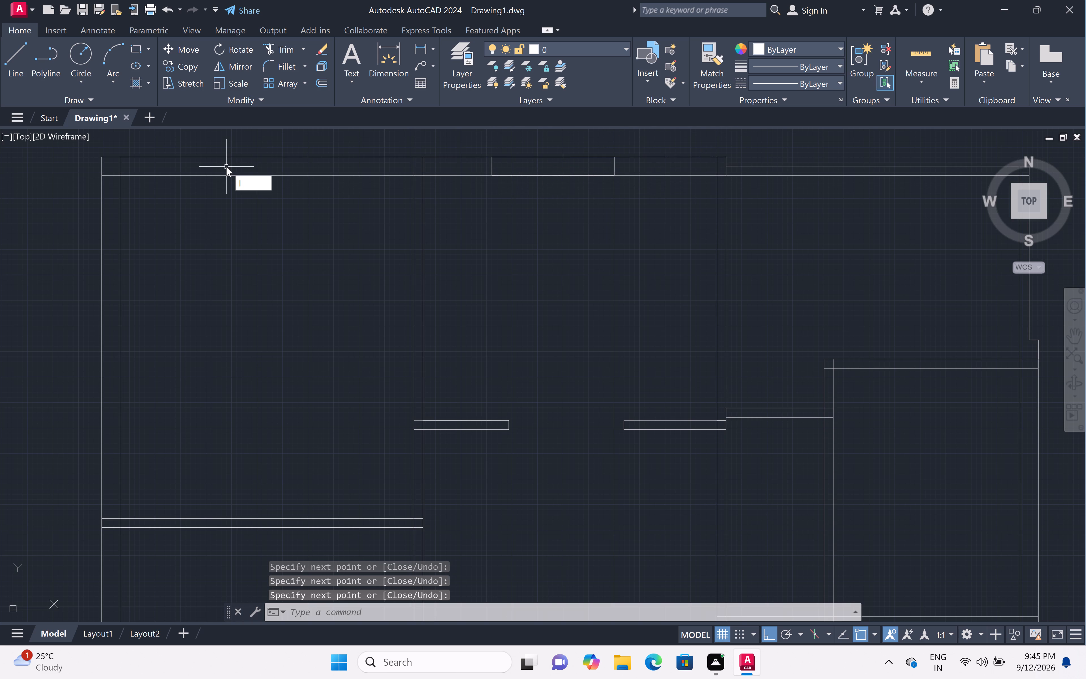
key(space)
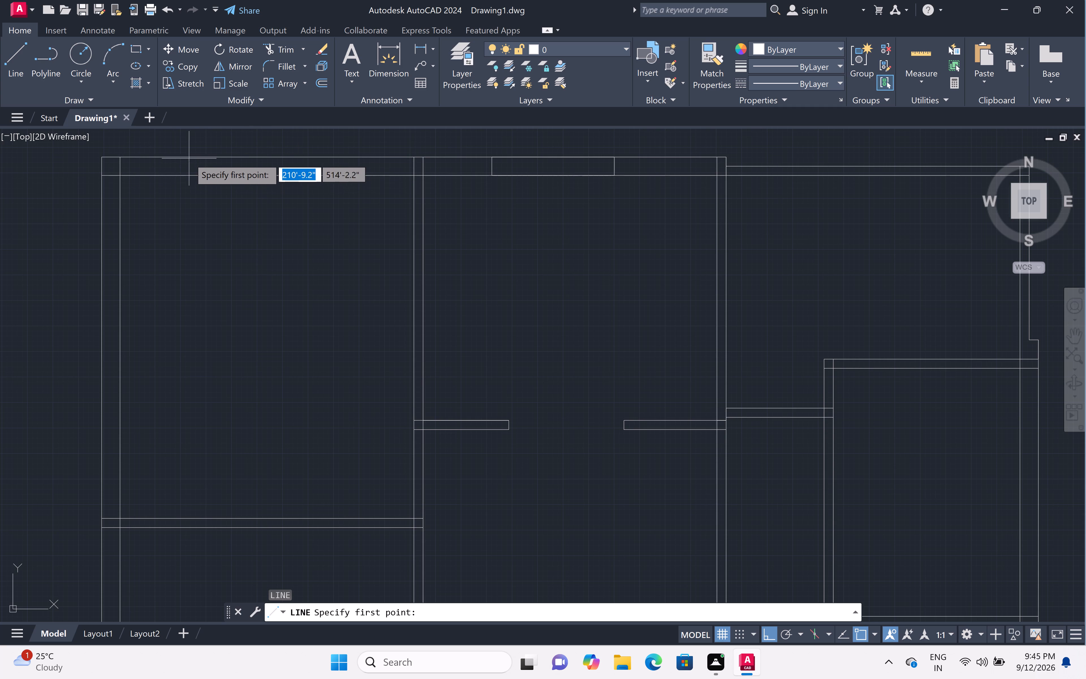
double_click(198, 158)
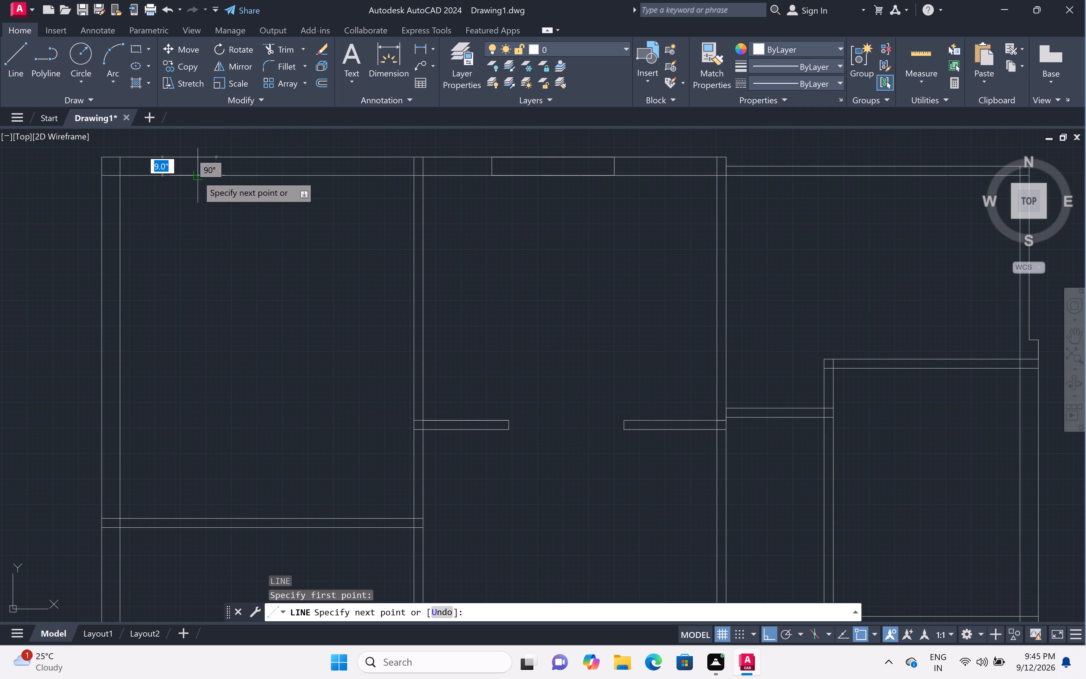
click(197, 176)
click(199, 176)
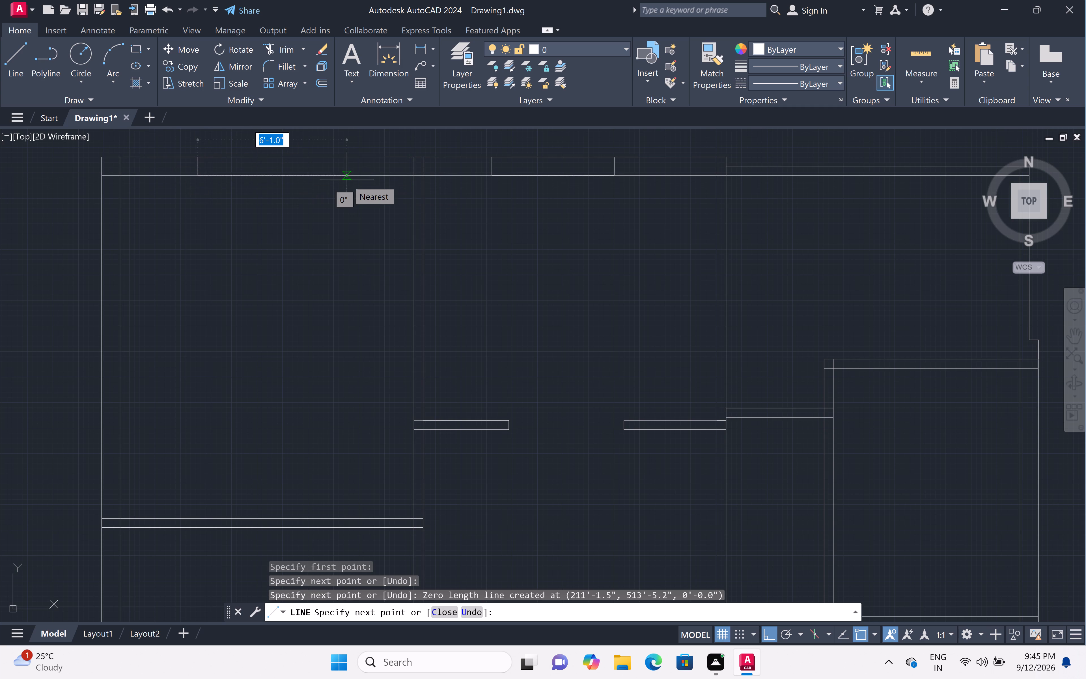
key(5)
key(apostrophe)
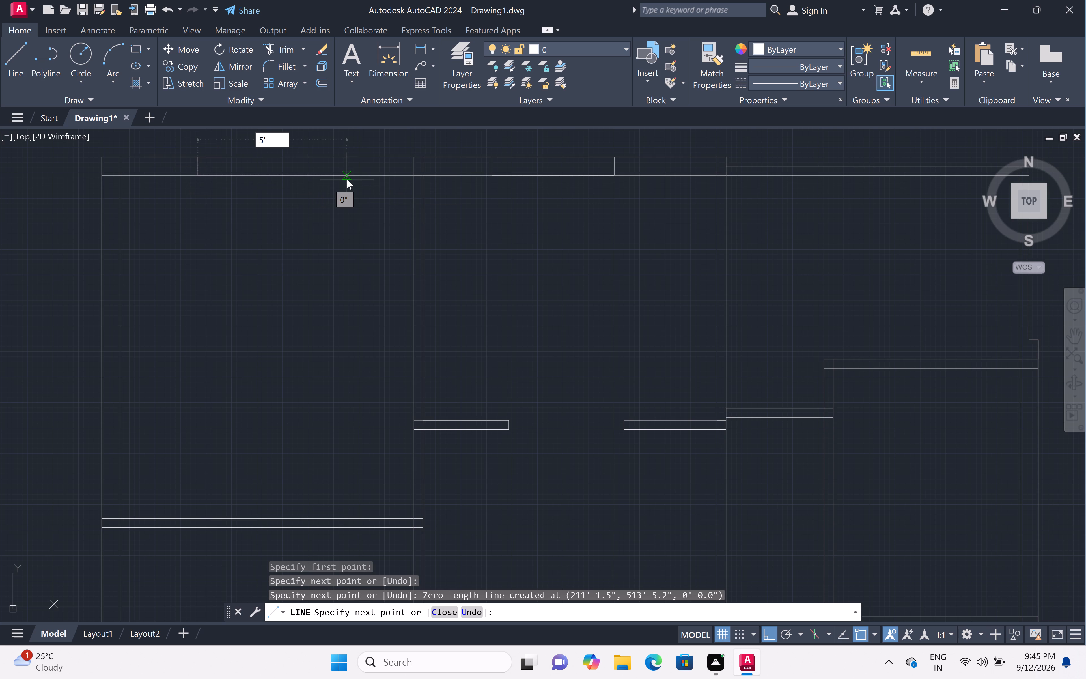
key(space)
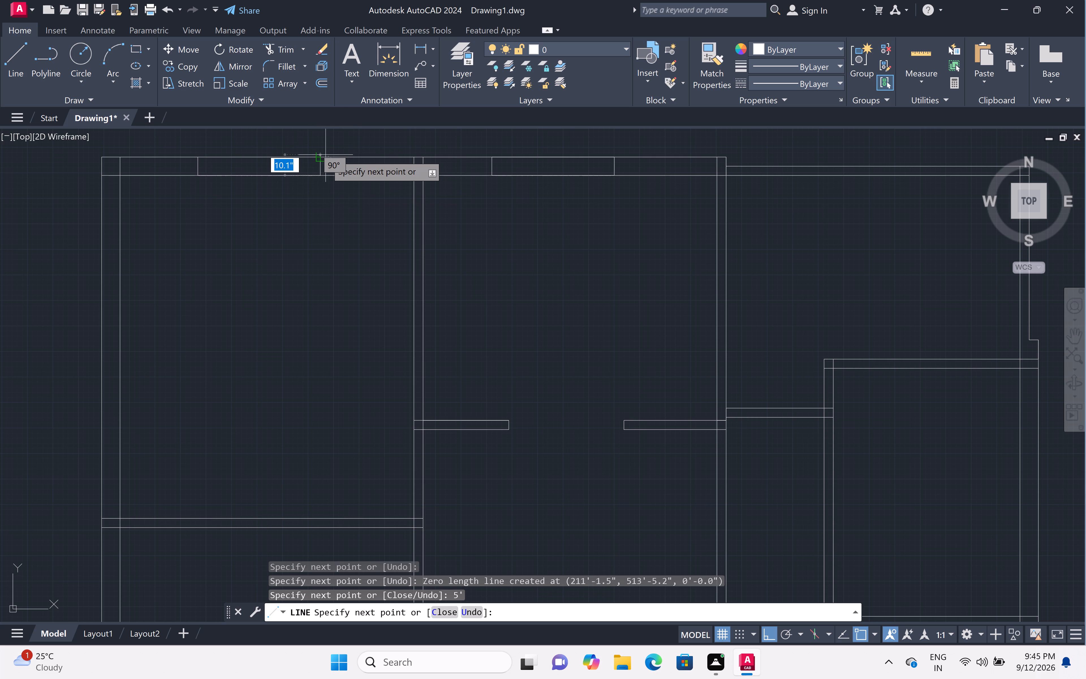
click(318, 160)
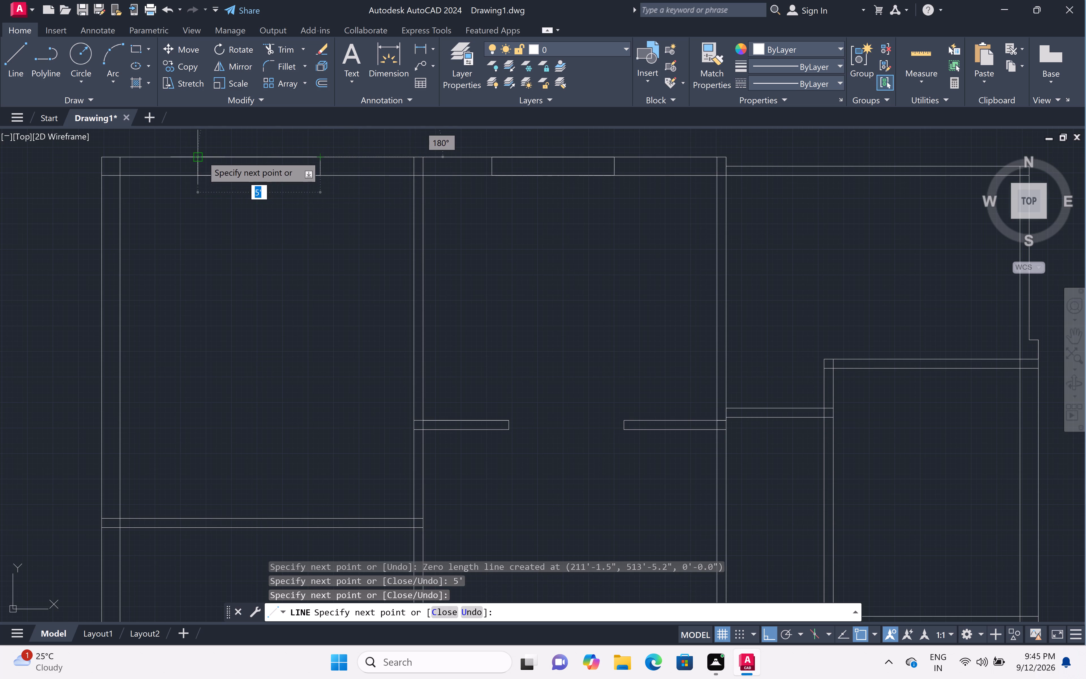
click(202, 156)
key(space)
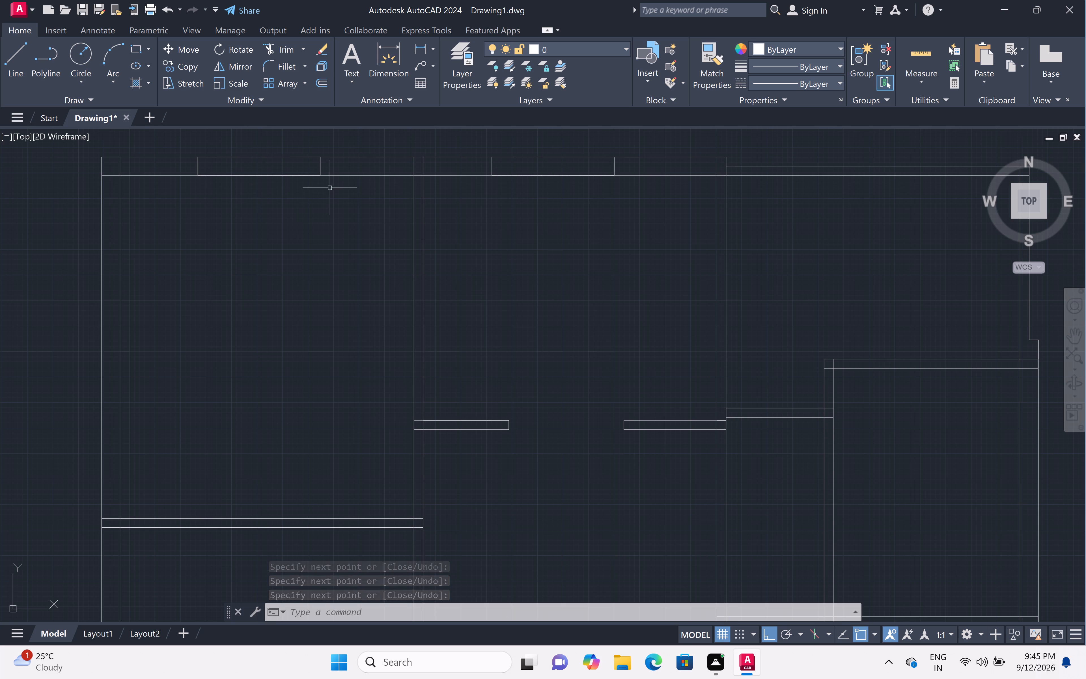
Draw a 5' long rectangular window outline within the 9" left outer wall of the left bay's upper room.
scroll(336, 227, down, 1)
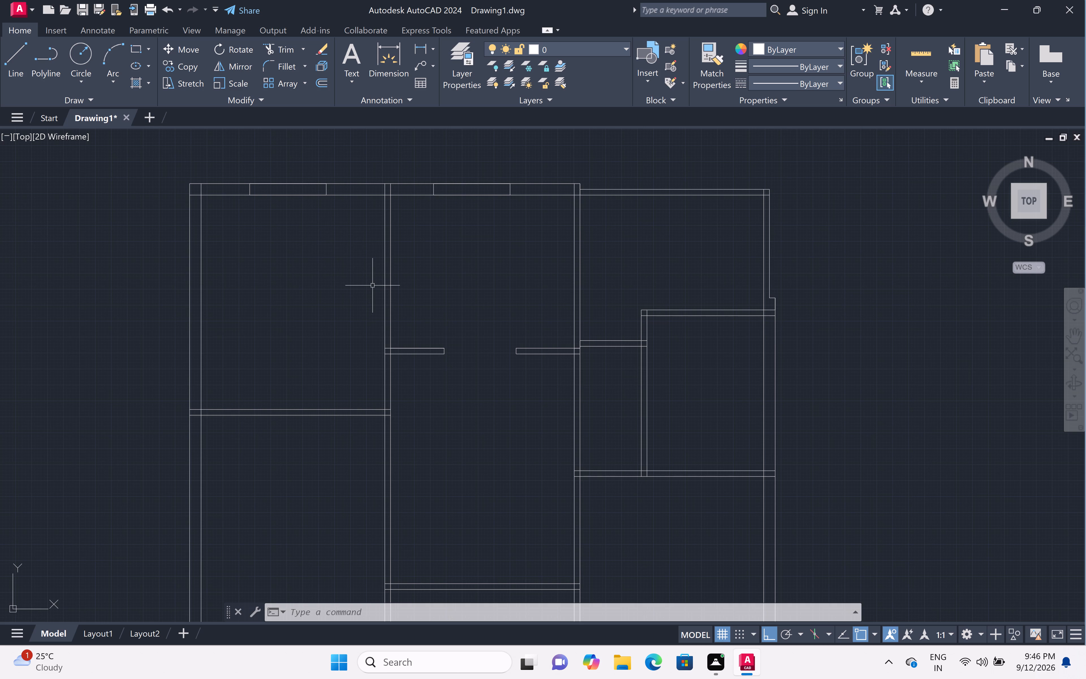
middle_drag(355, 293, 397, 222)
scroll(397, 222, down, 1)
scroll(303, 194, up, 1)
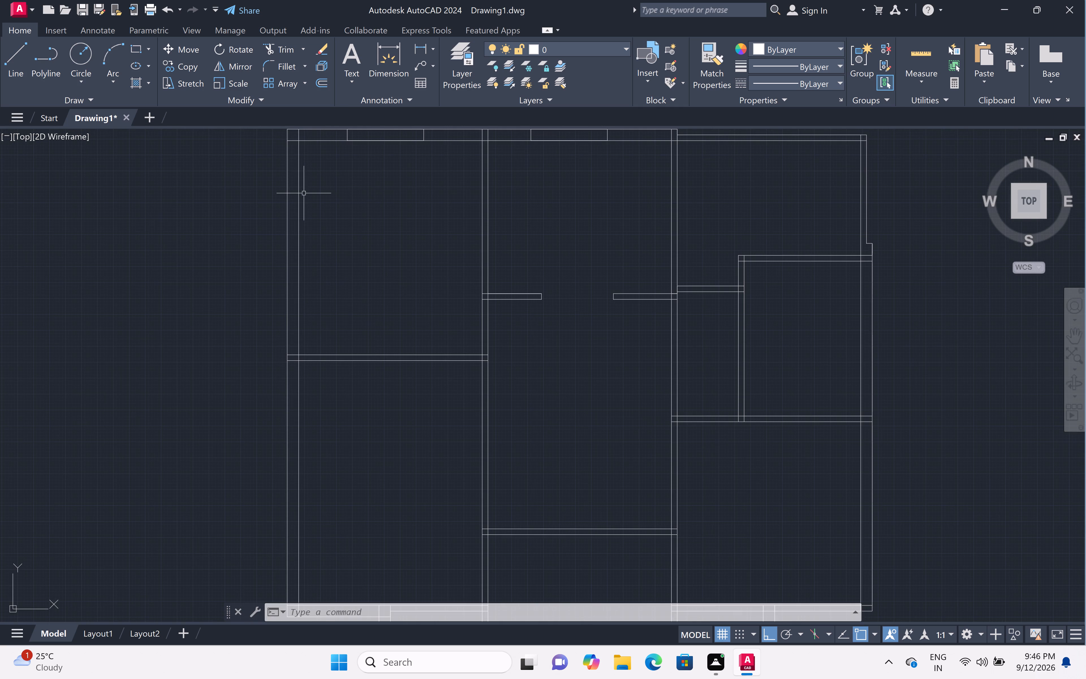
text(l)
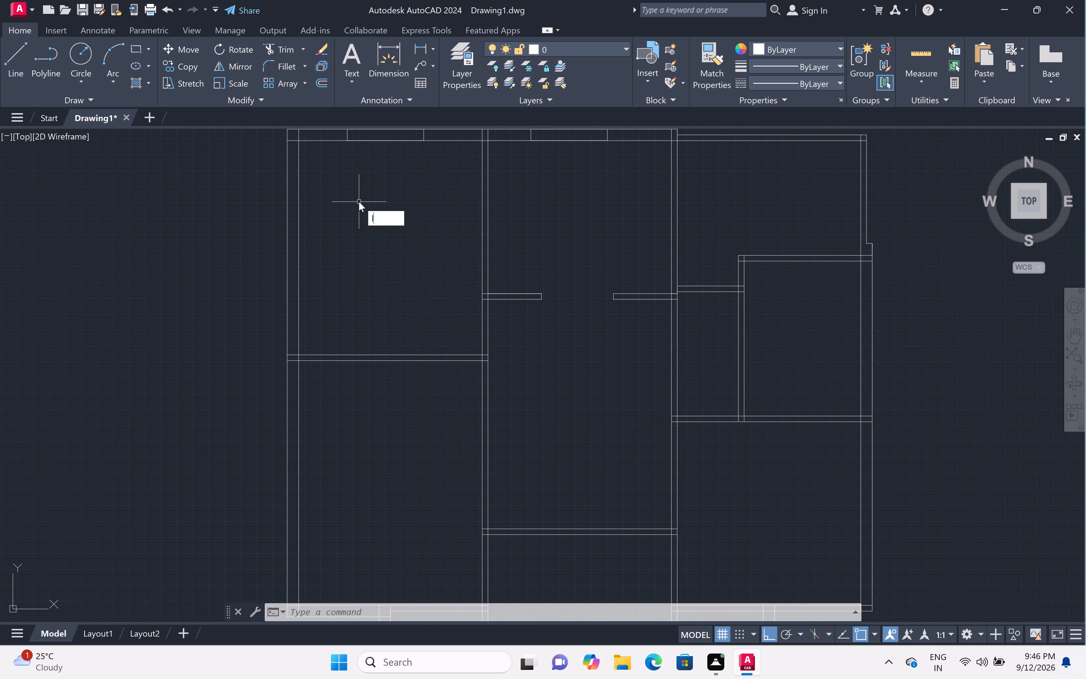
key(space)
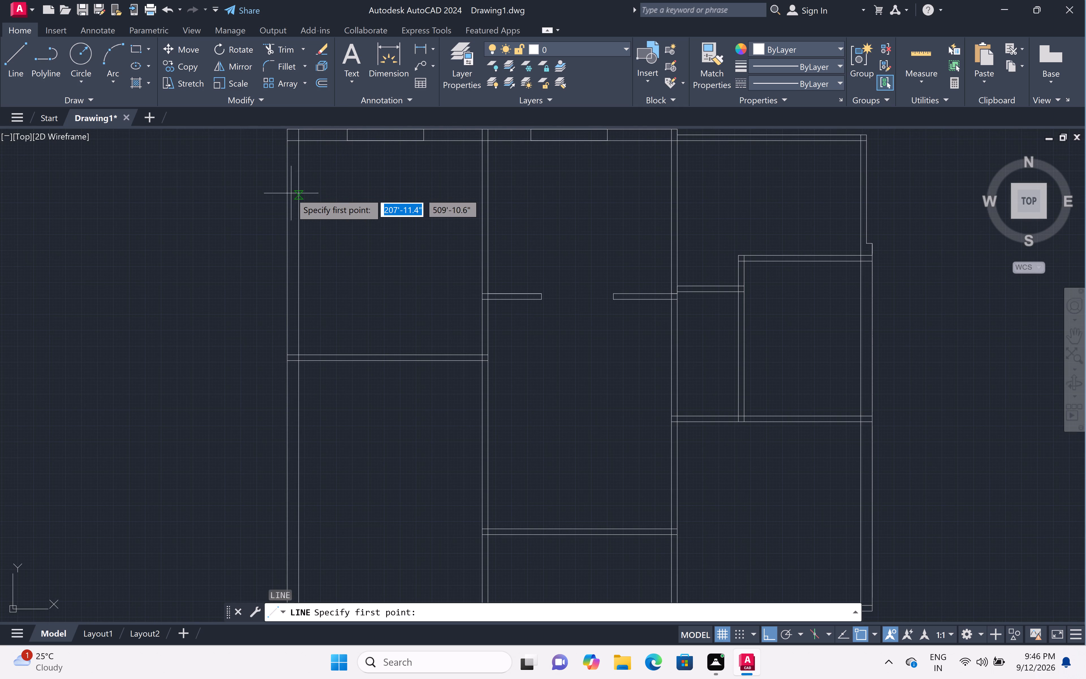
click(287, 188)
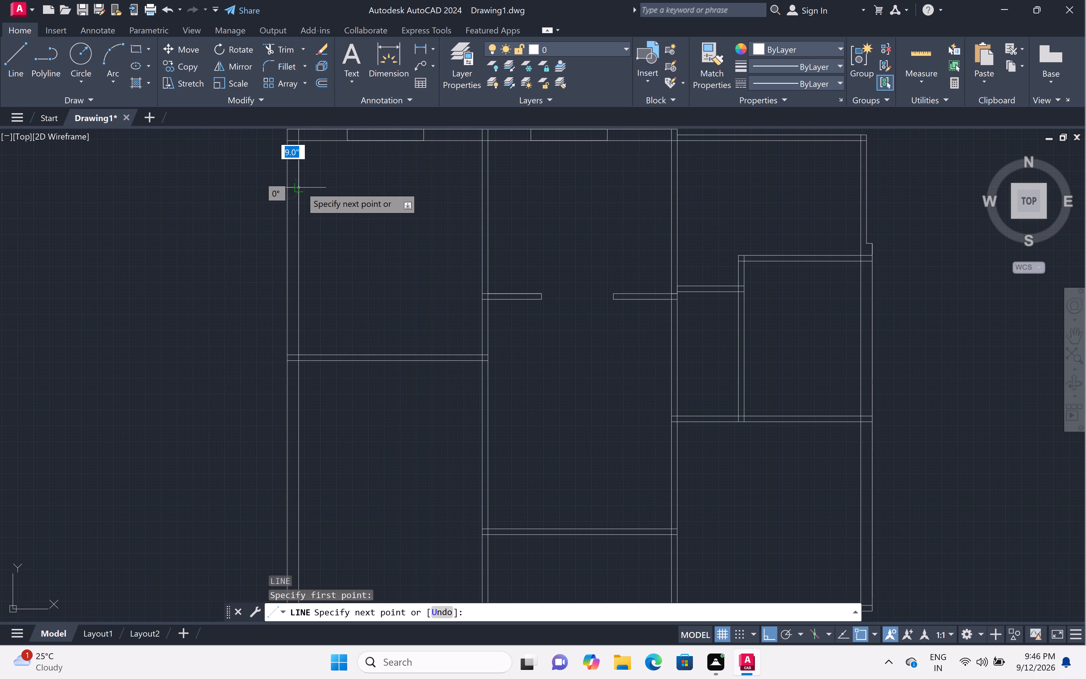
click(301, 187)
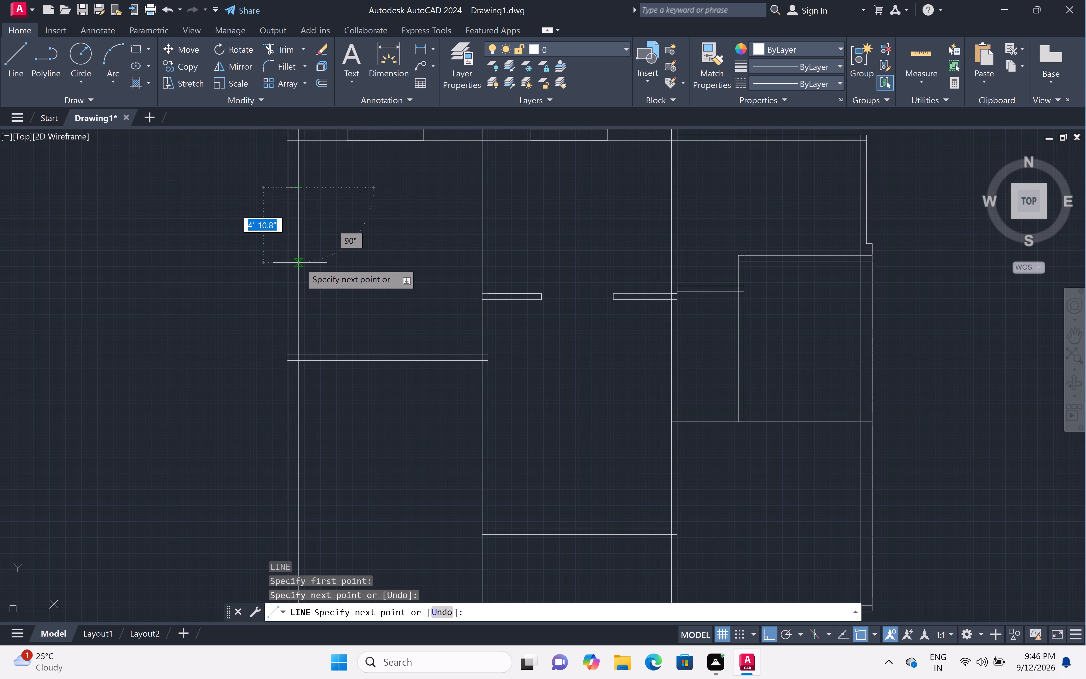
key(5)
key(apostrophe)
key(space)
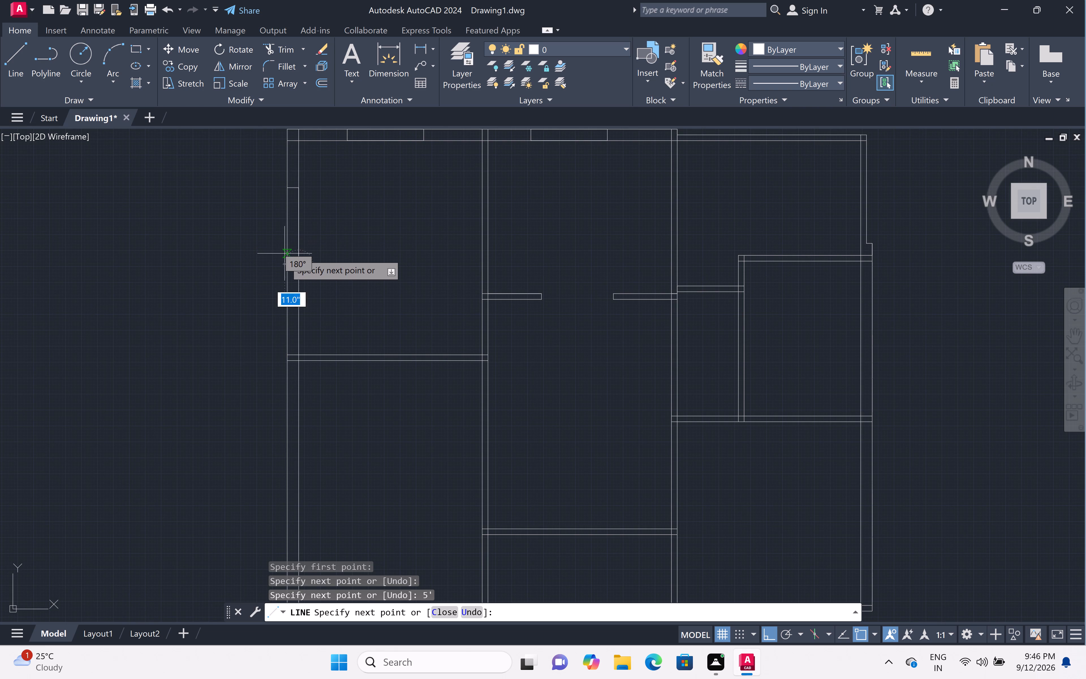
drag(285, 262, 285, 259)
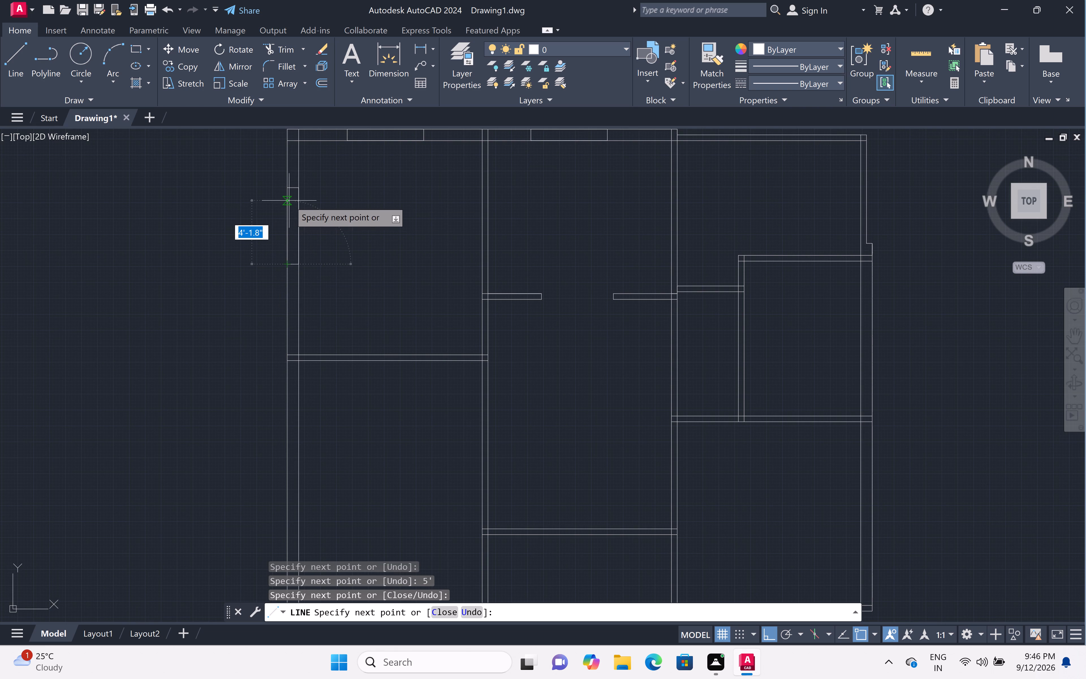
double_click(288, 188)
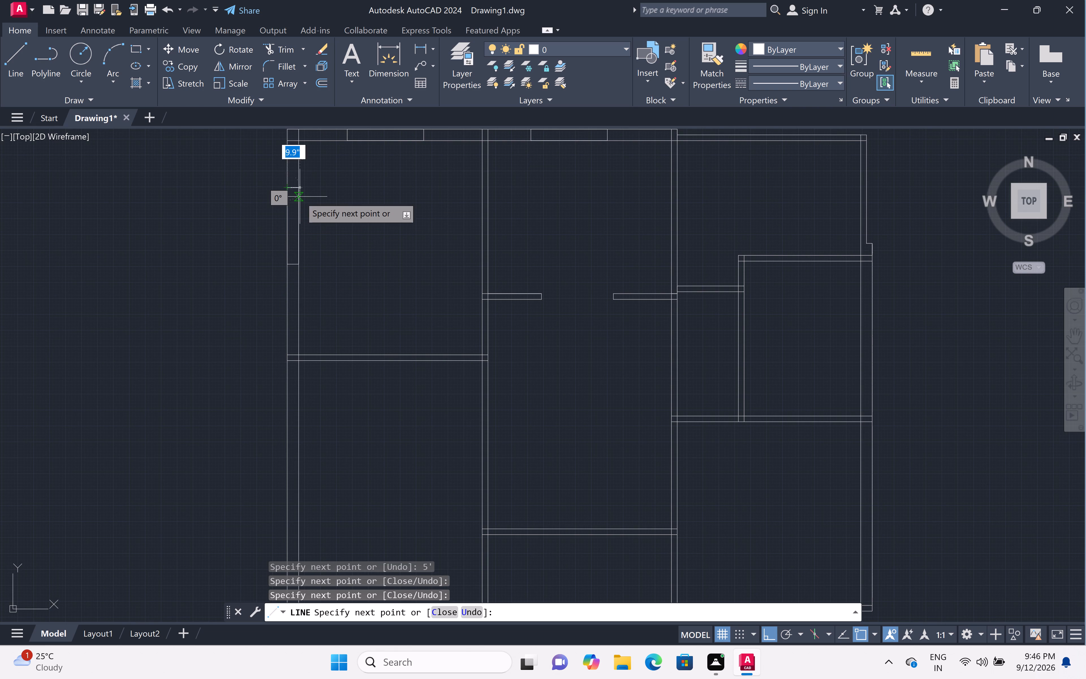
key(space)
Draw a 5' long rectangular window outline within the 9" left outer wall of the left bay's lower room.
key(space)
scroll(343, 244, down, 3)
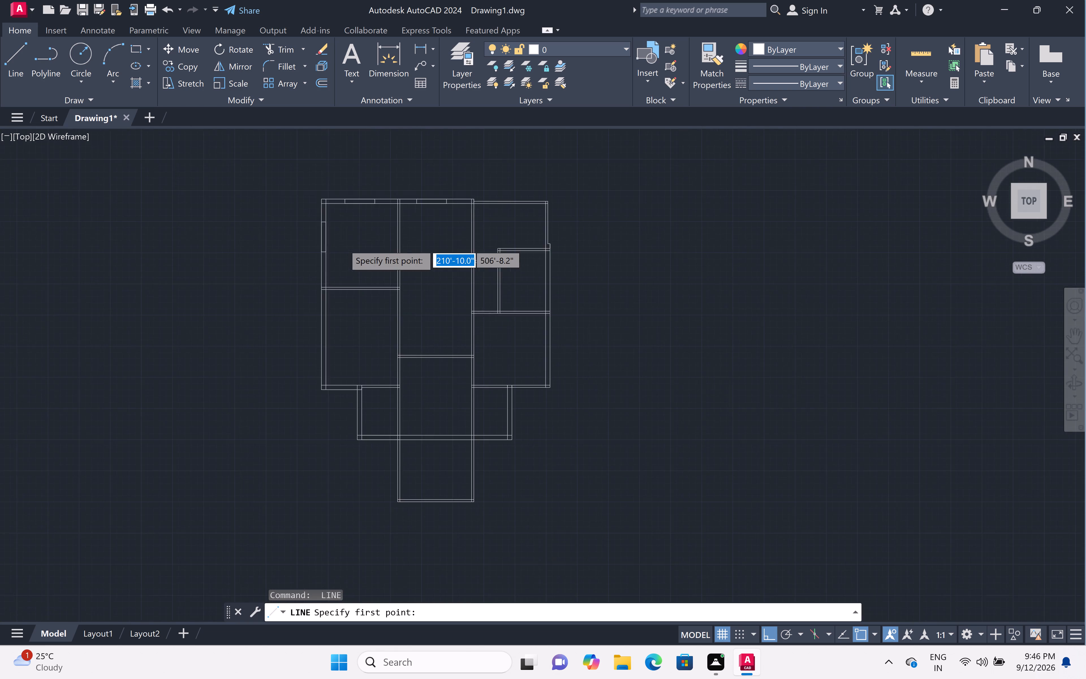
scroll(331, 286, up, 5)
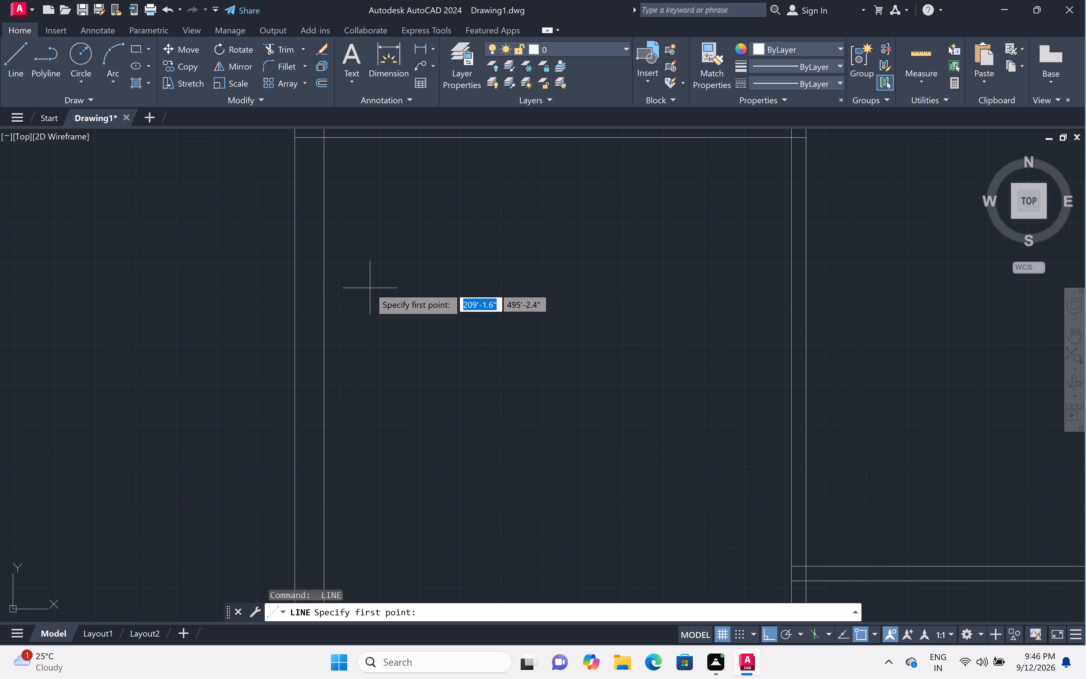
click(293, 293)
click(320, 292)
scroll(320, 292, down, 4)
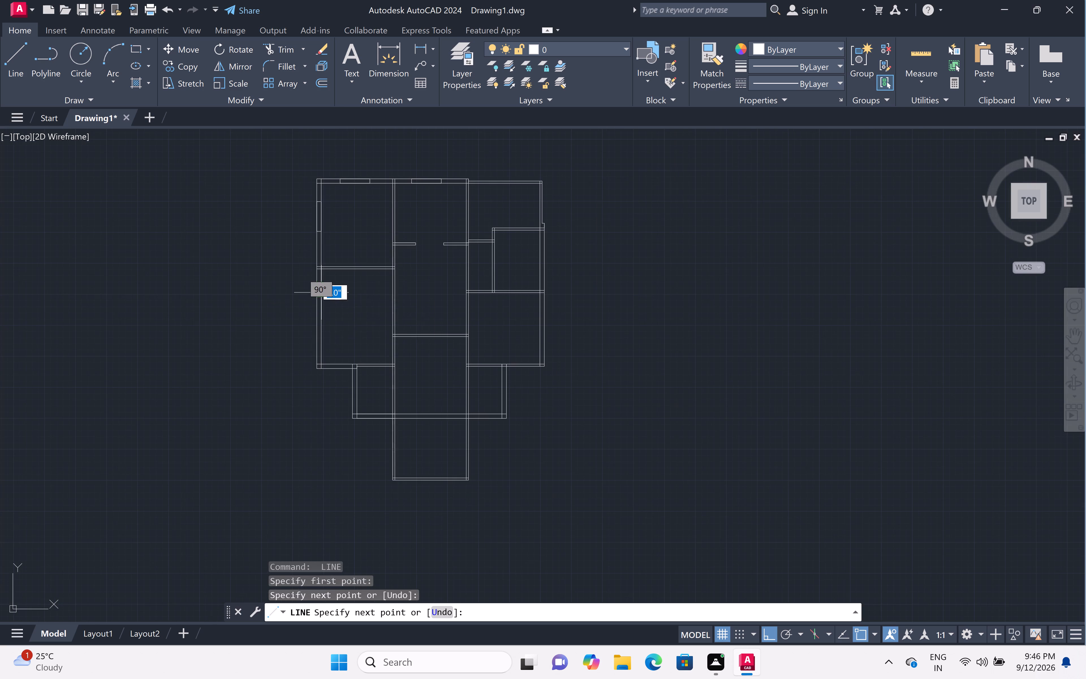
scroll(322, 331, up, 3)
key(5)
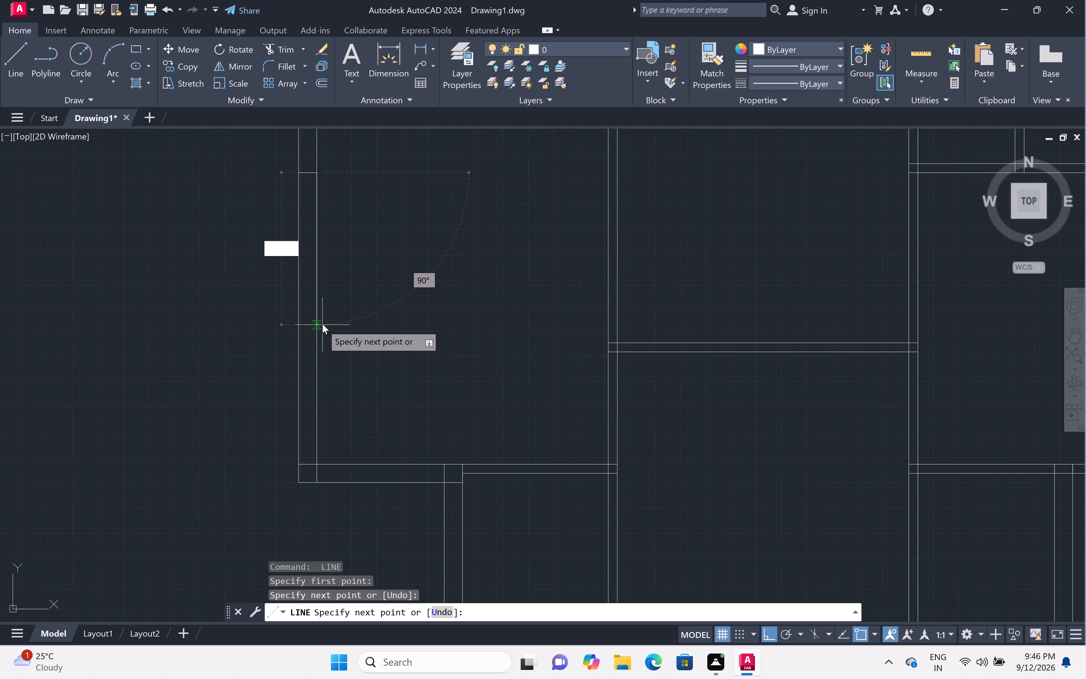
key(apostrophe)
key(space)
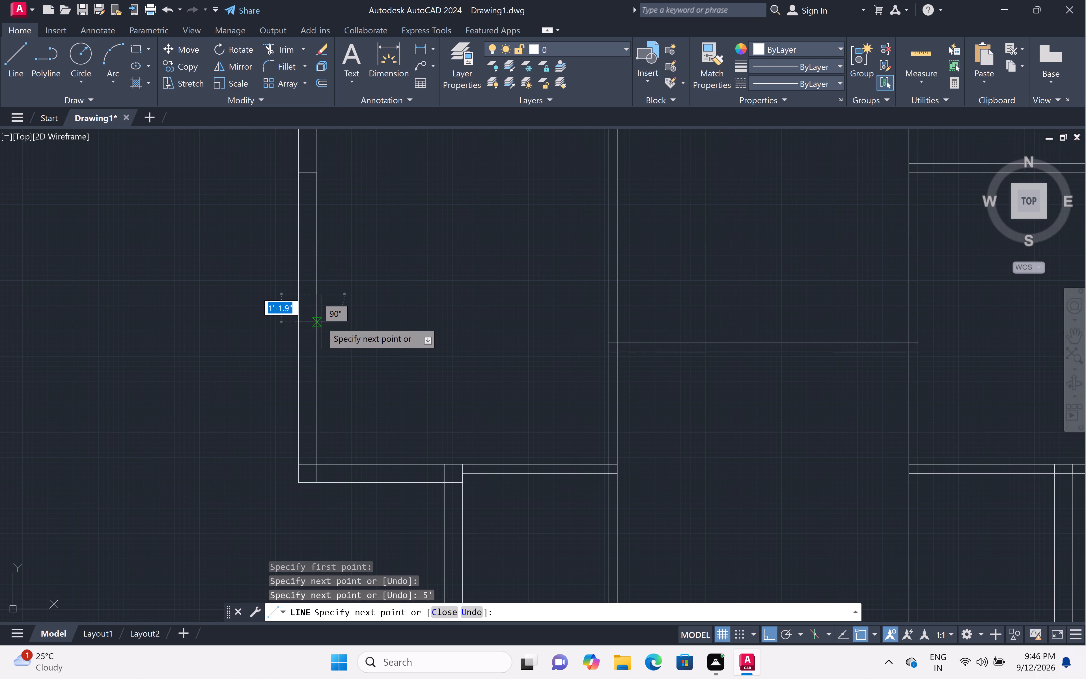
click(297, 295)
click(299, 171)
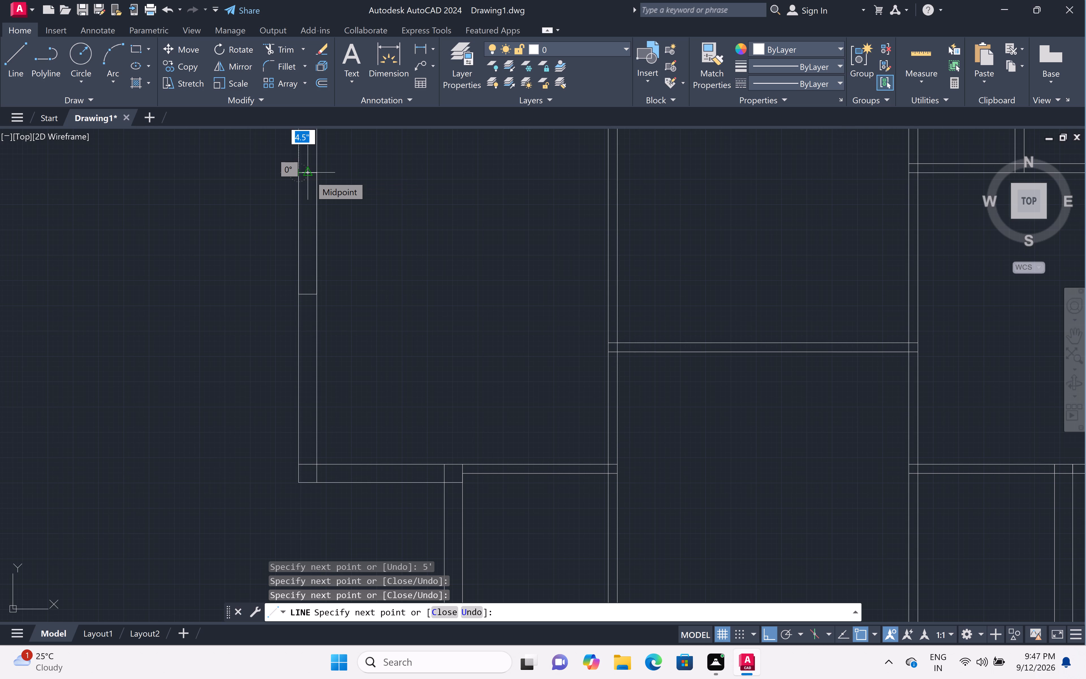
key(space)
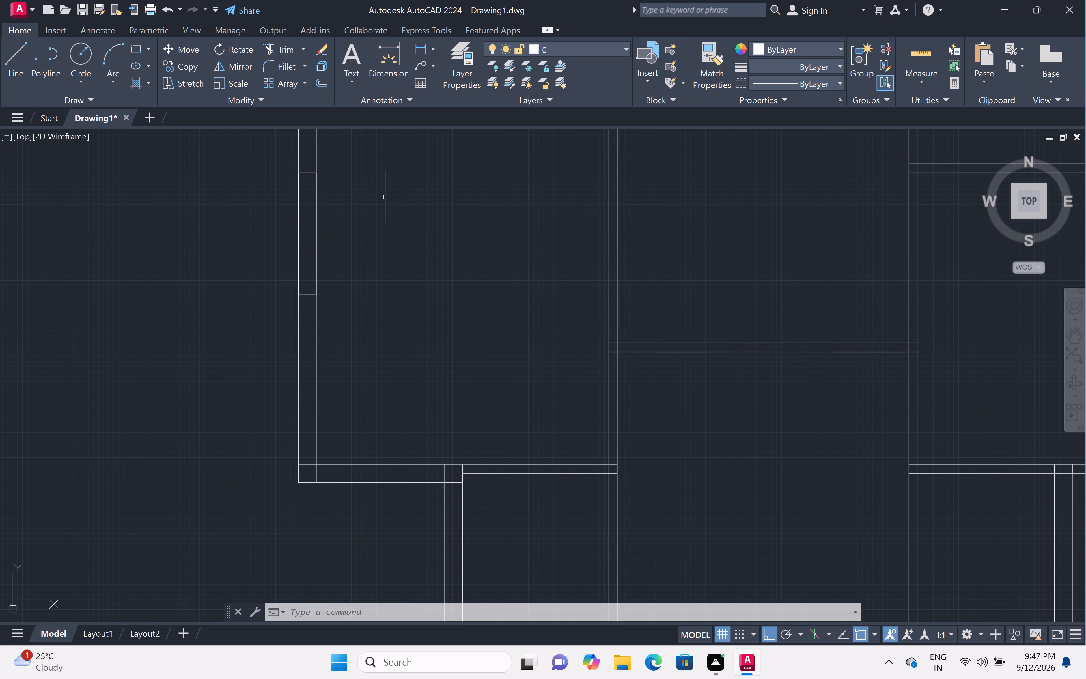
Examine the overall floor plan with the window outlines in the top and left outer walls.
scroll(369, 204, down, 1)
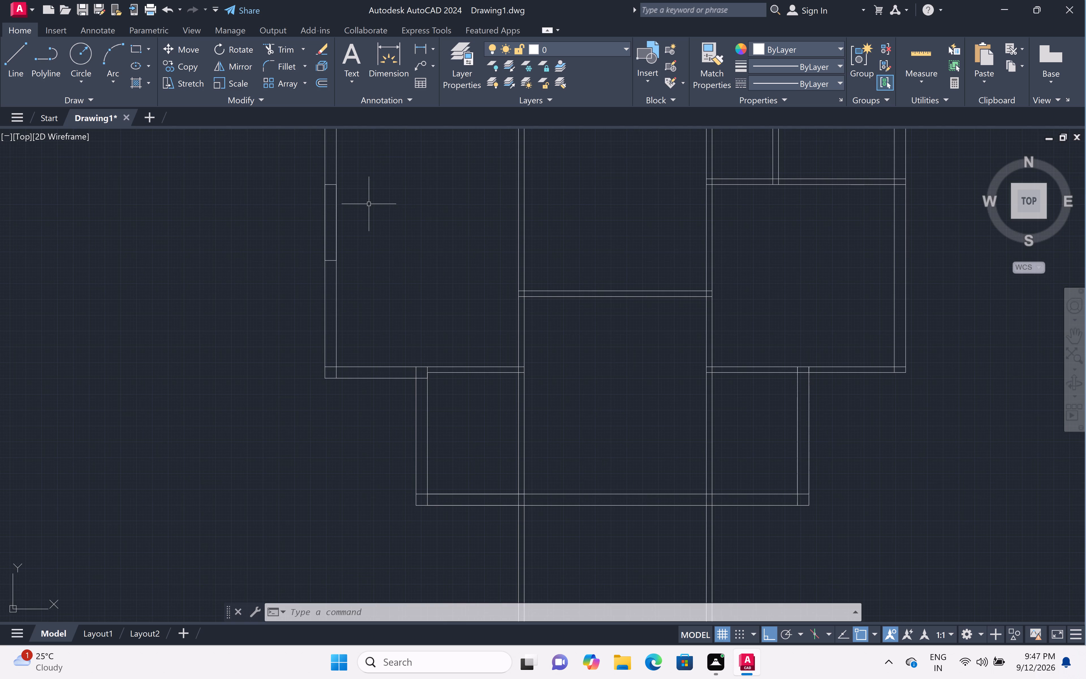
scroll(369, 204, down, 2)
middle_drag(387, 204, 345, 291)
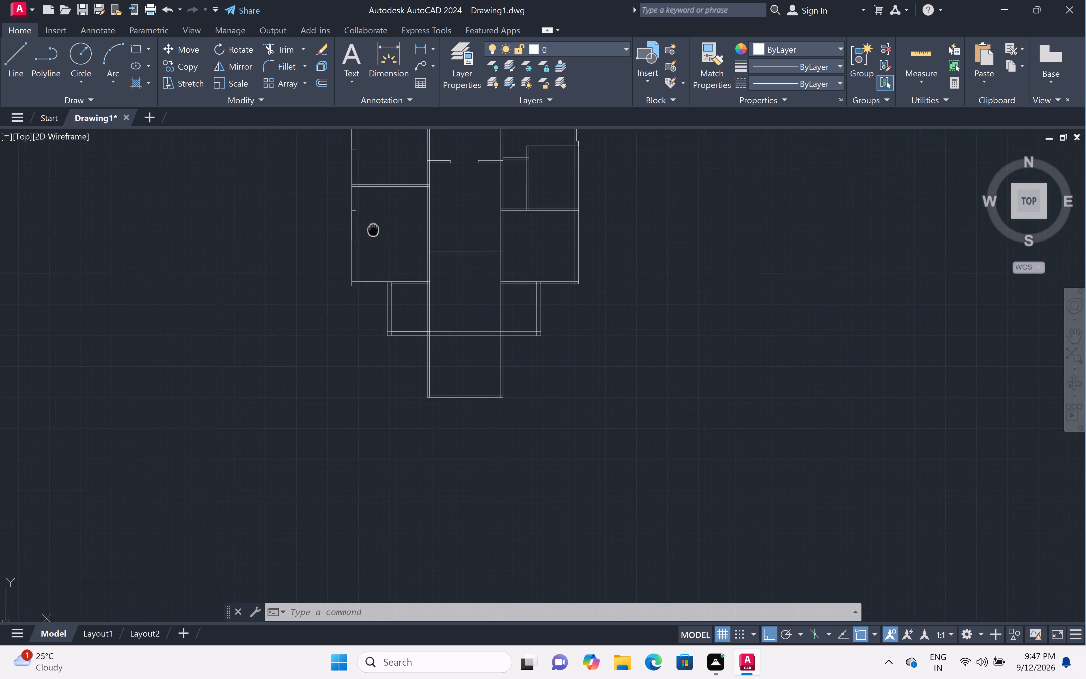
middle_drag(345, 291, 273, 374)
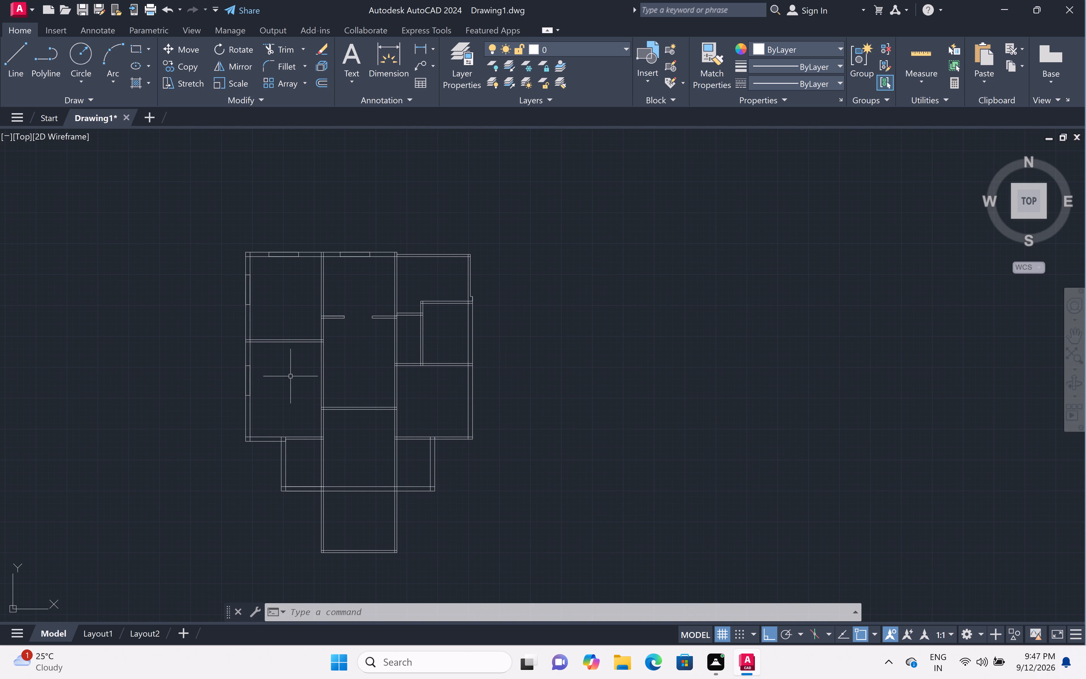
middle_click(297, 329)
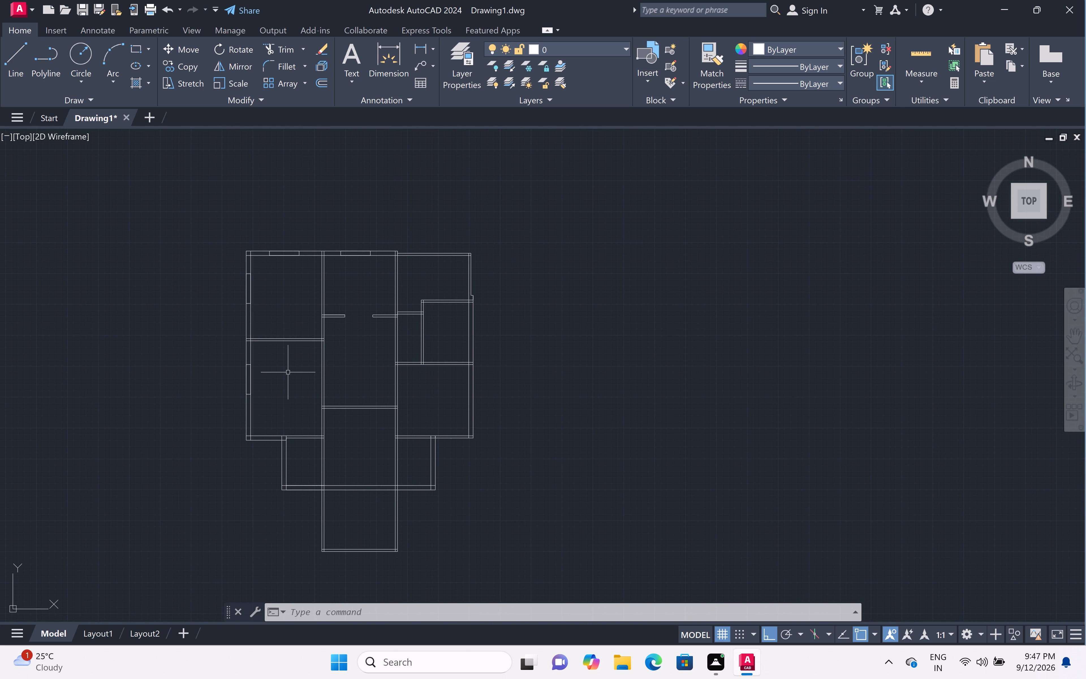
middle_drag(296, 363, 296, 363)
middle_drag(296, 363, 330, 313)
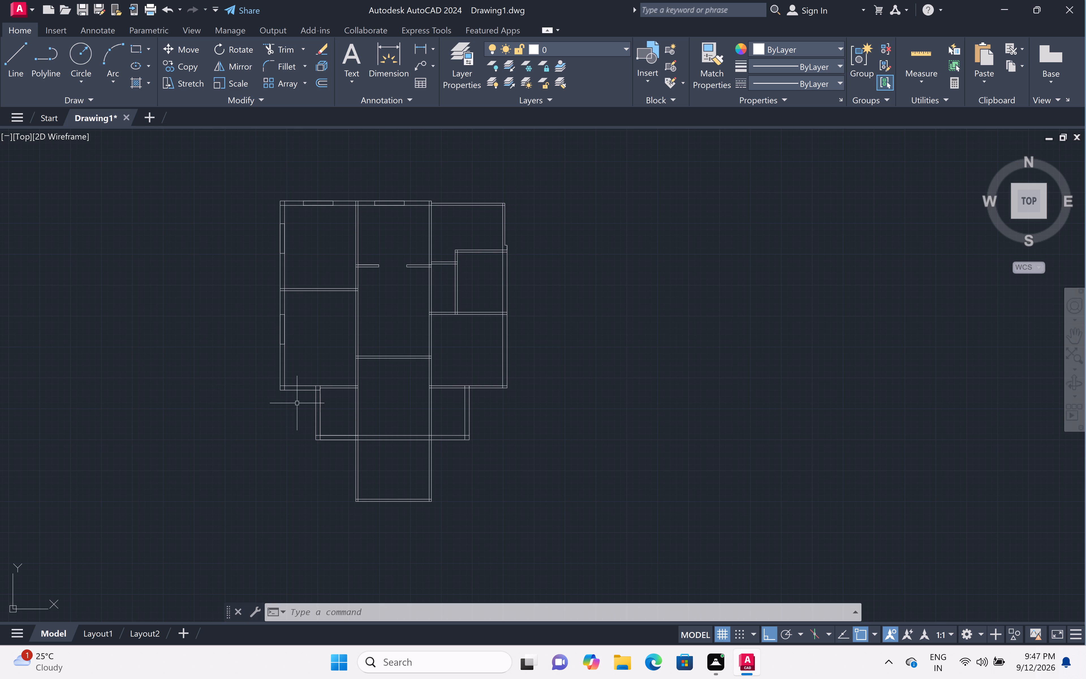
Examine the left bay's lower room and its bottom wall junction with the projecting lower section.
scroll(311, 398, up, 3)
scroll(310, 395, down, 1)
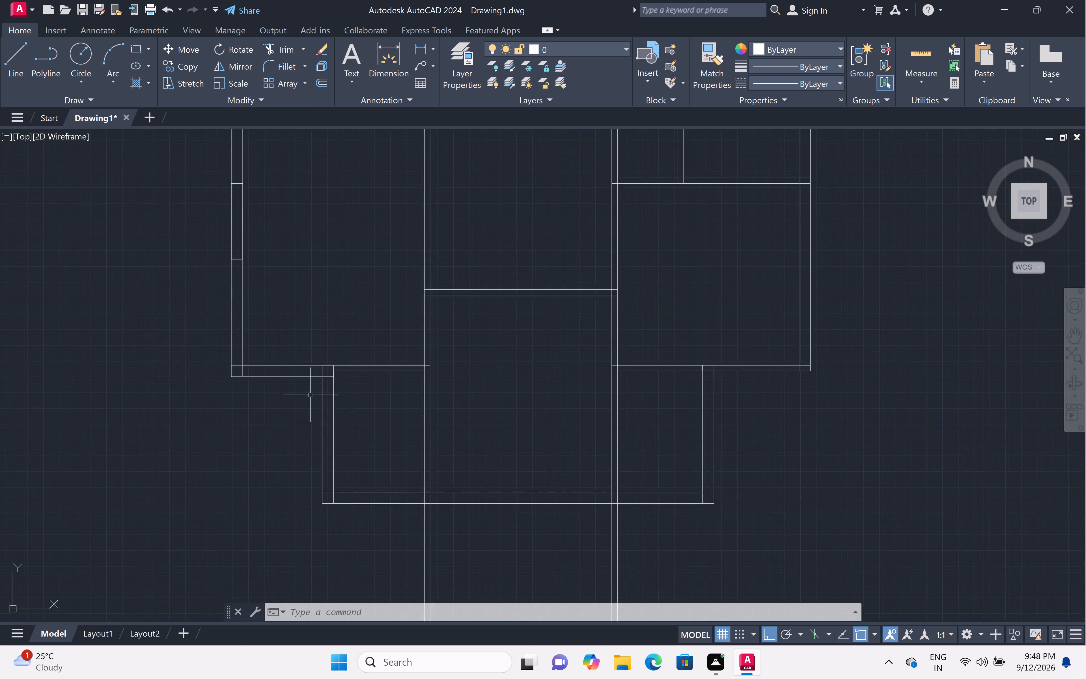
scroll(310, 395, down, 2)
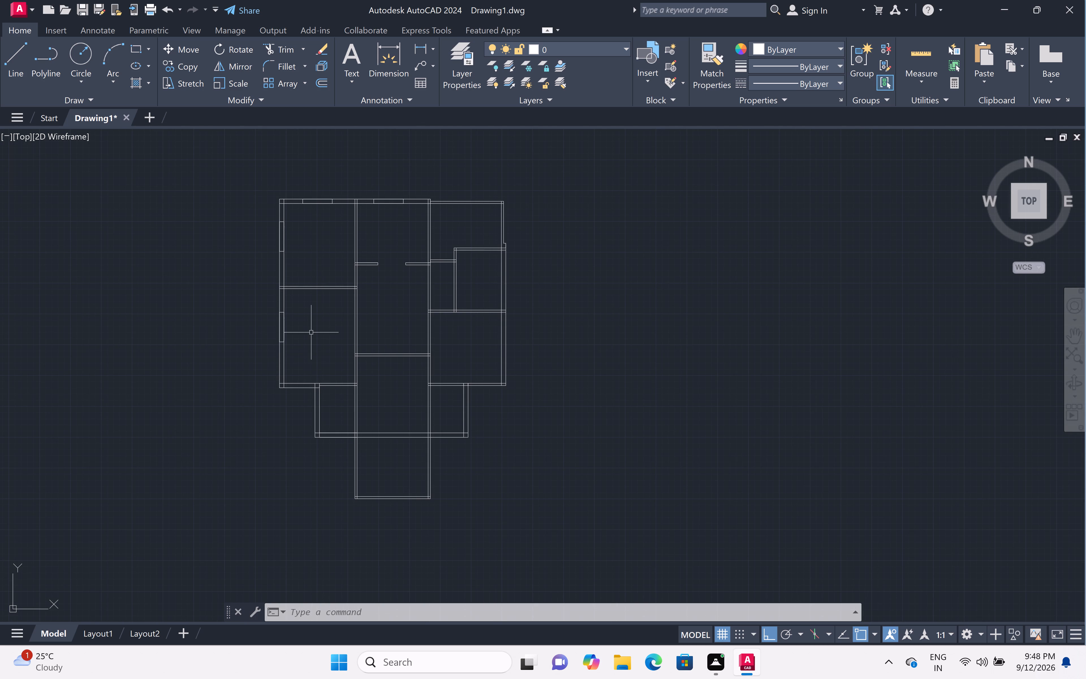
scroll(312, 330, down, 1)
middle_drag(312, 330, 349, 339)
scroll(354, 343, up, 1)
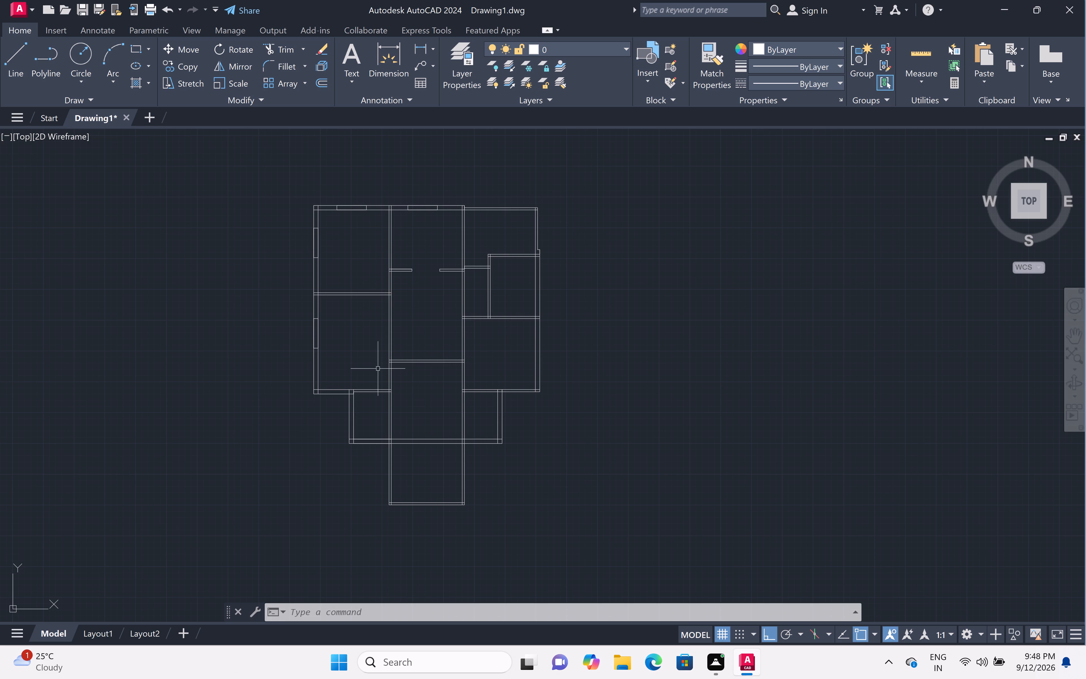
scroll(353, 398, up, 3)
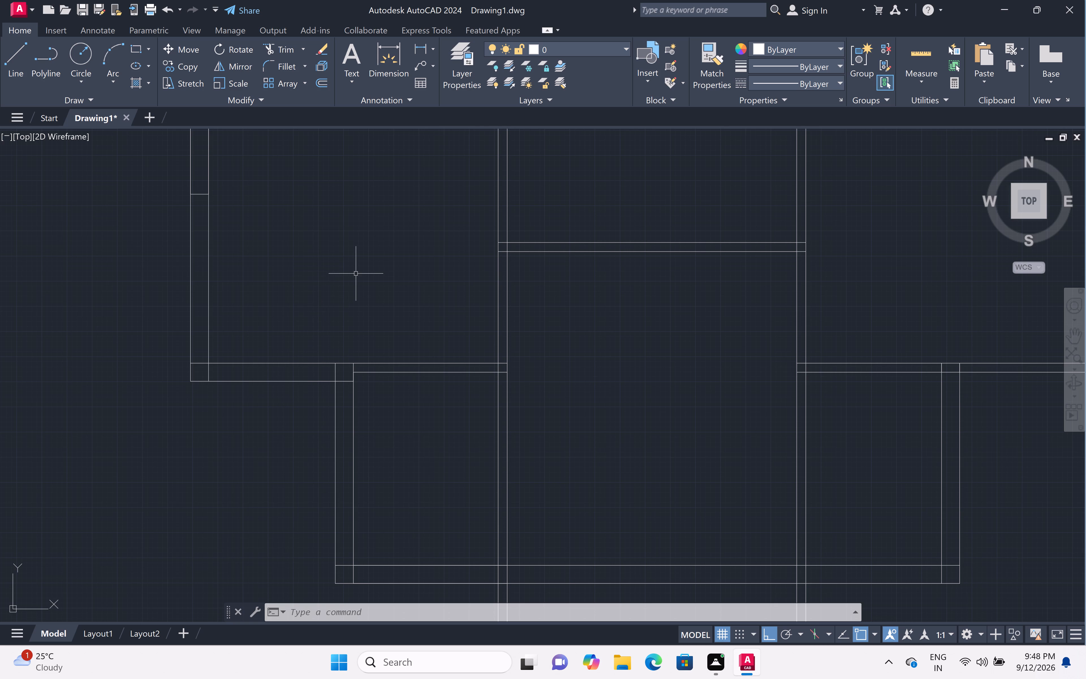
scroll(350, 338, up, 1)
scroll(350, 338, down, 1)
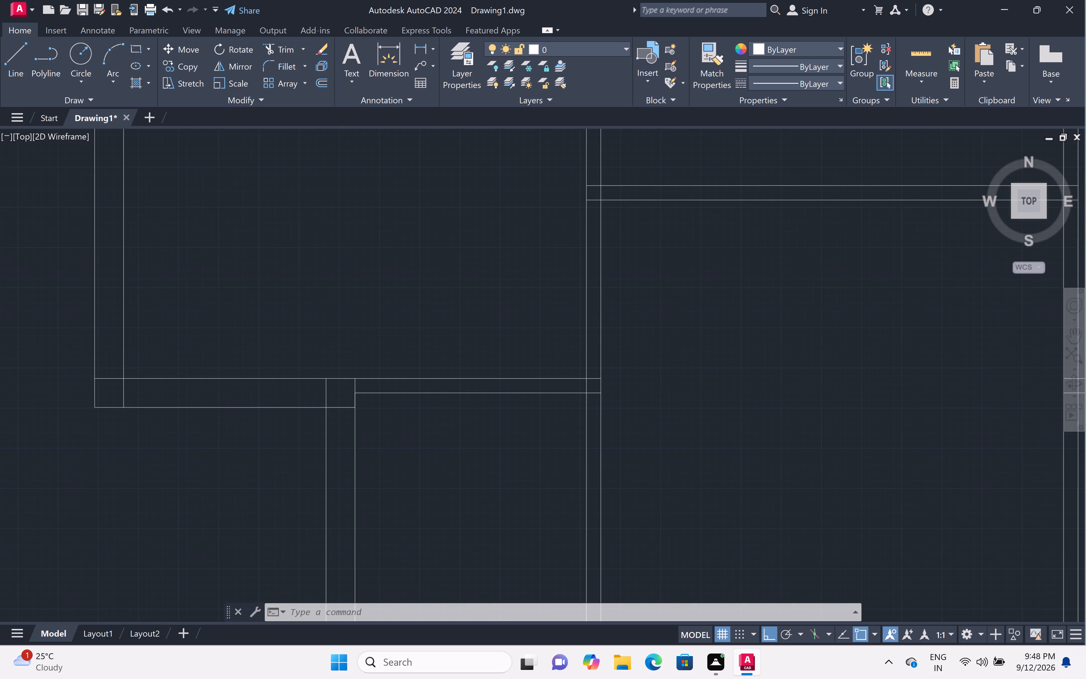
scroll(350, 338, down, 1)
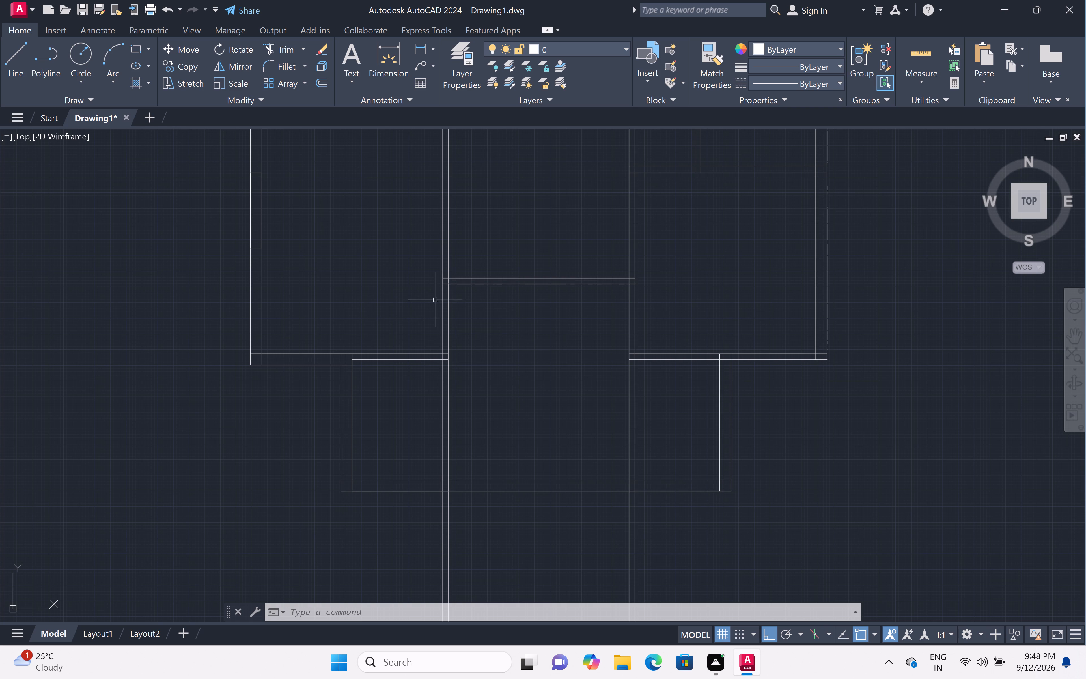
scroll(334, 309, up, 1)
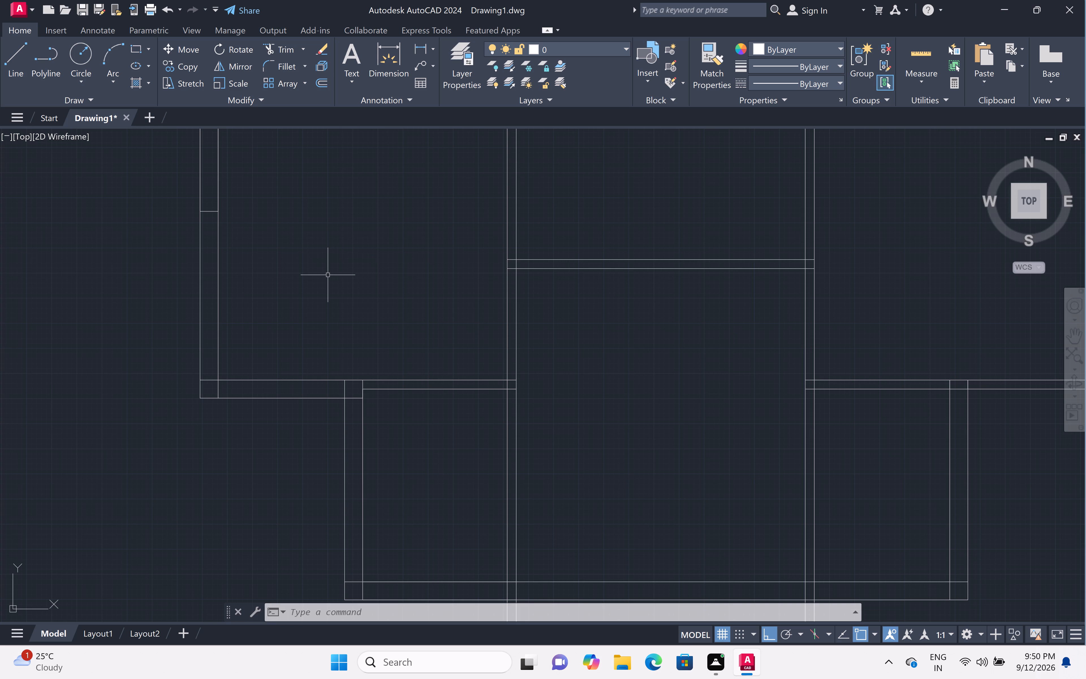
middle_drag(327, 275, 330, 331)
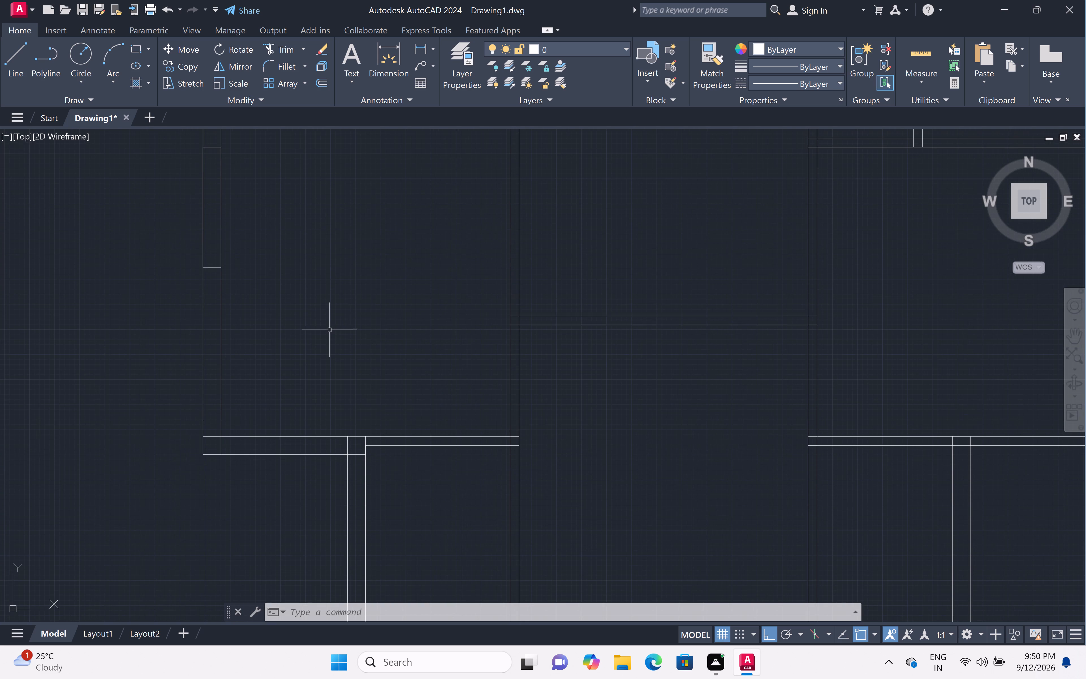
Examine the full floor plan, including the left bay's dividing partition, the middle-bay opening and the right bay's rooms.
scroll(329, 321, down, 1)
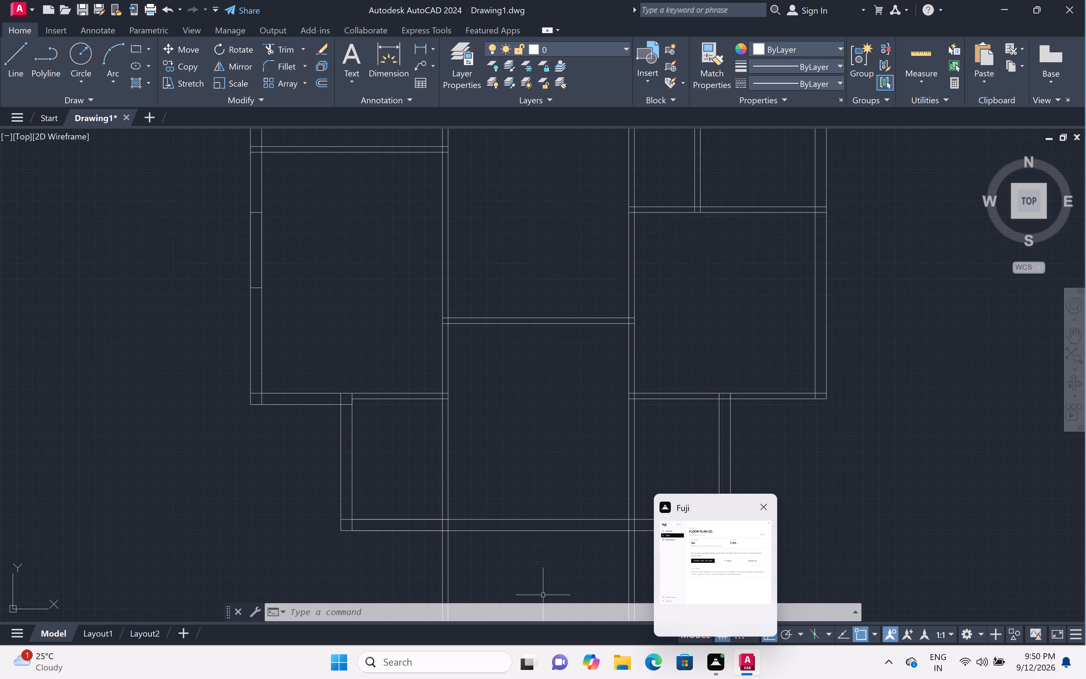
scroll(357, 329, down, 1)
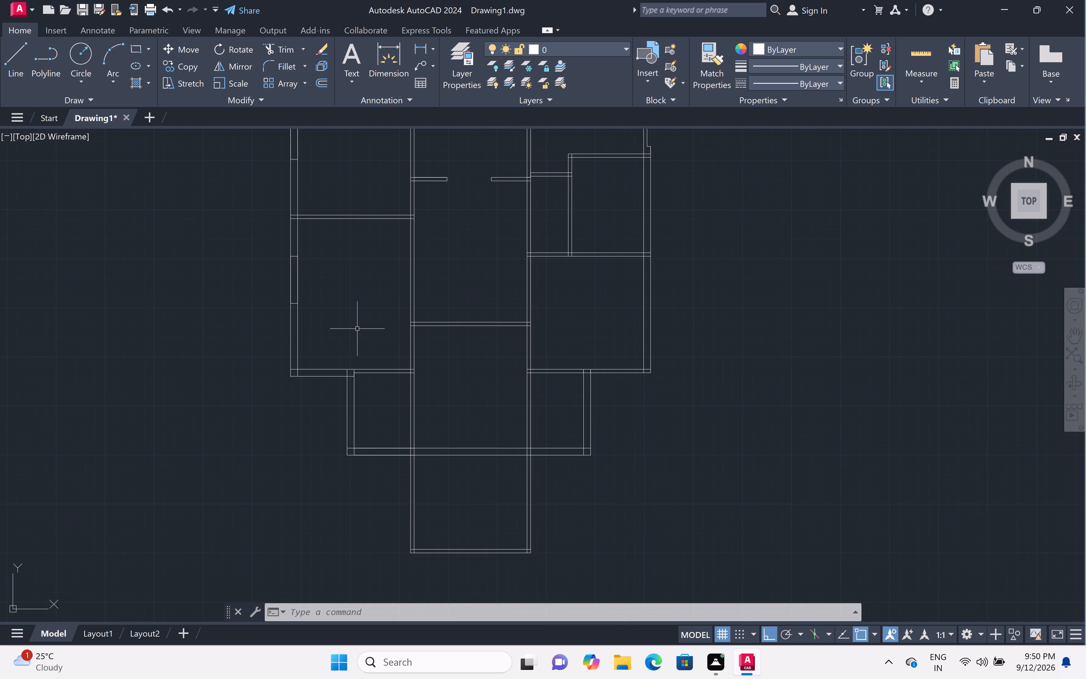
middle_drag(358, 327, 385, 363)
scroll(381, 344, down, 1)
middle_drag(379, 339, 444, 351)
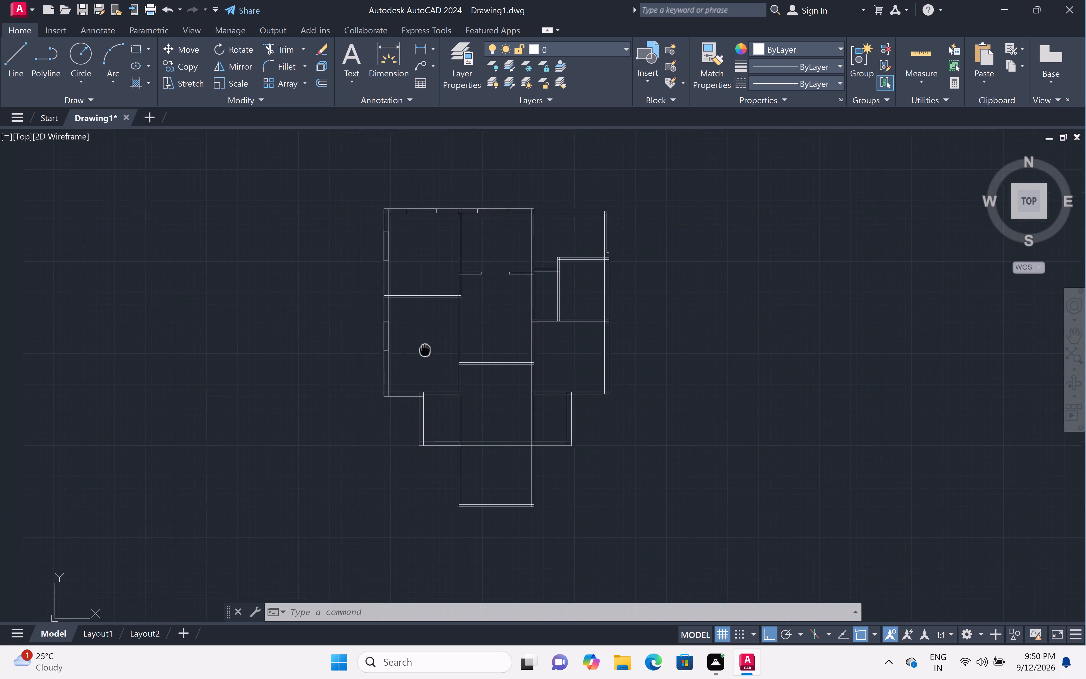
middle_drag(444, 351, 485, 352)
scroll(496, 293, up, 1)
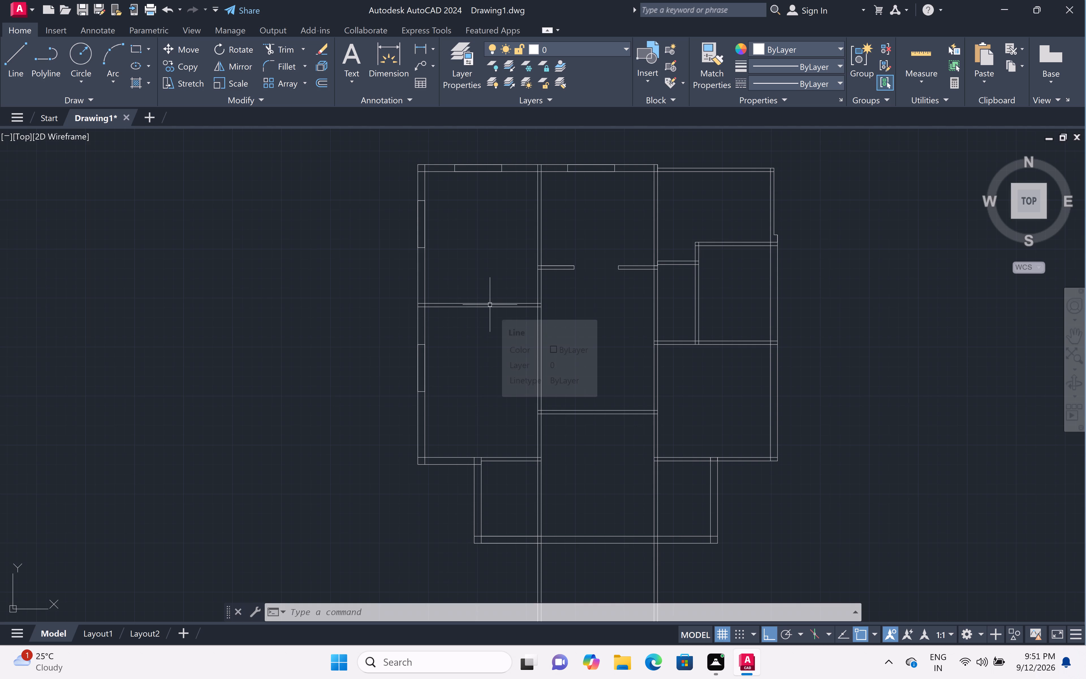
scroll(490, 305, up, 1)
scroll(496, 298, down, 1)
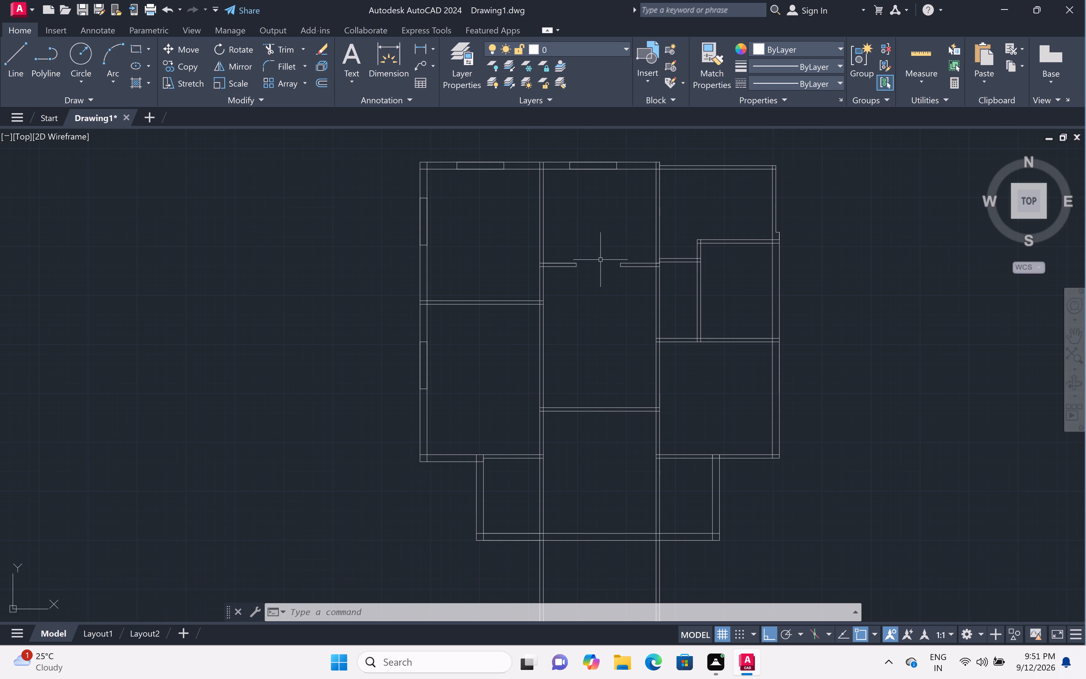
scroll(630, 227, down, 1)
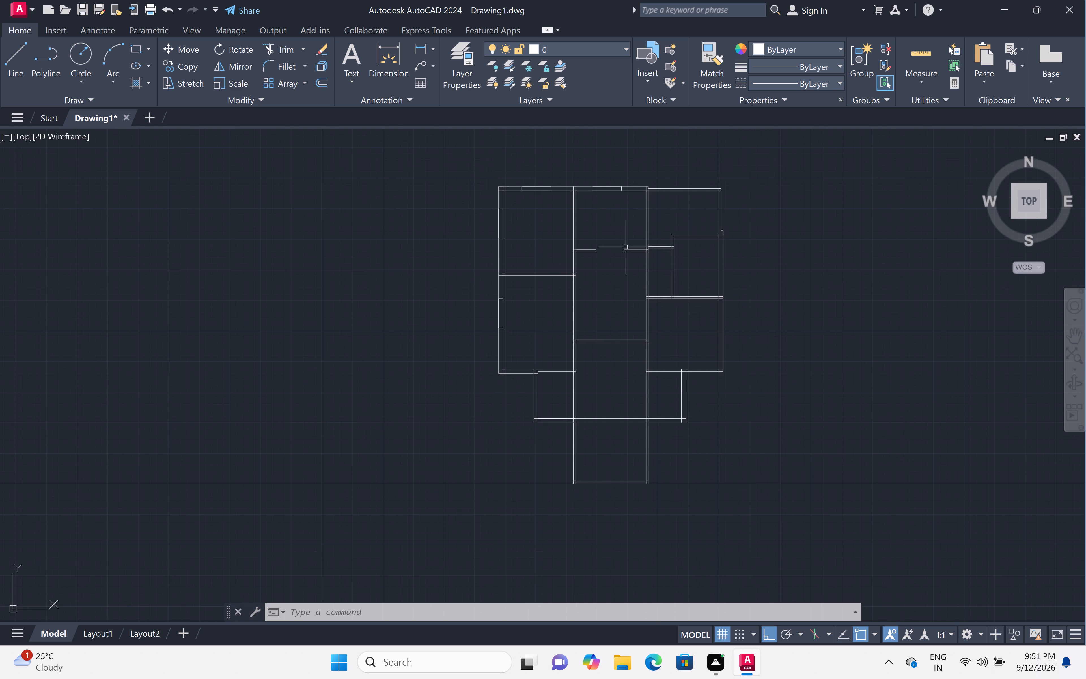
middle_drag(616, 291, 604, 298)
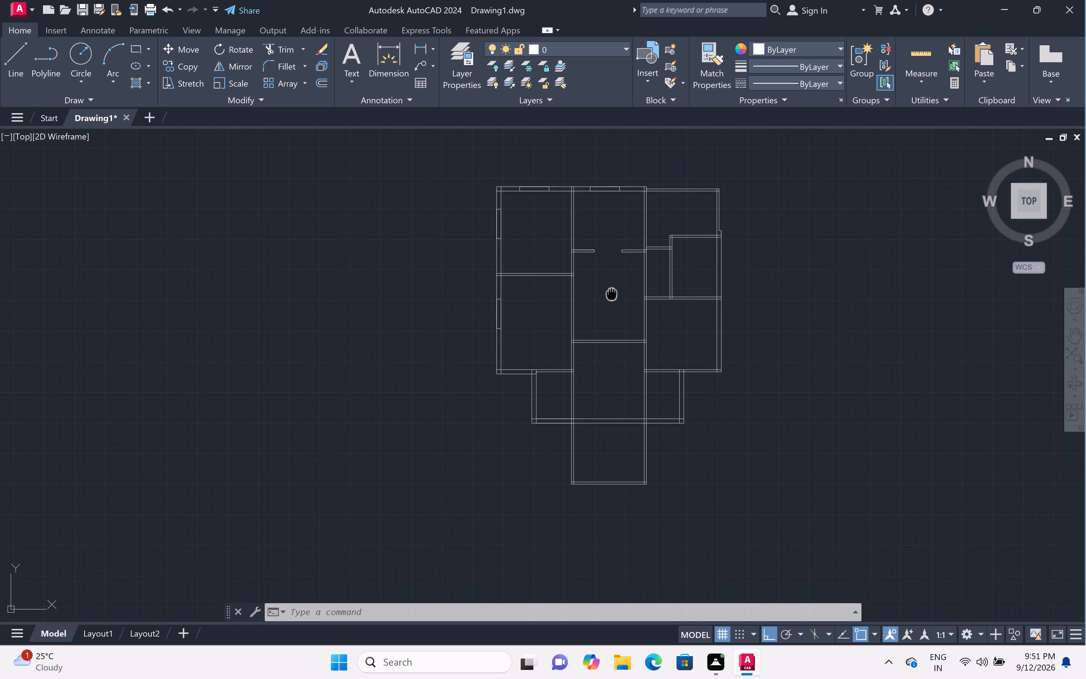
middle_drag(604, 298, 531, 314)
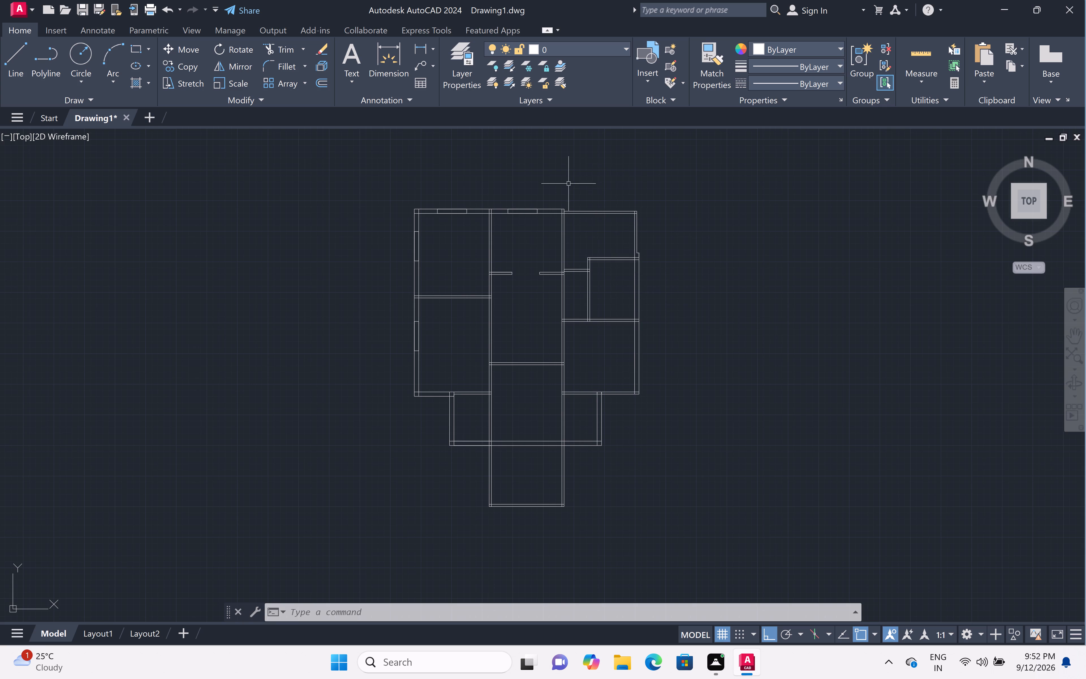
scroll(558, 207, up, 1)
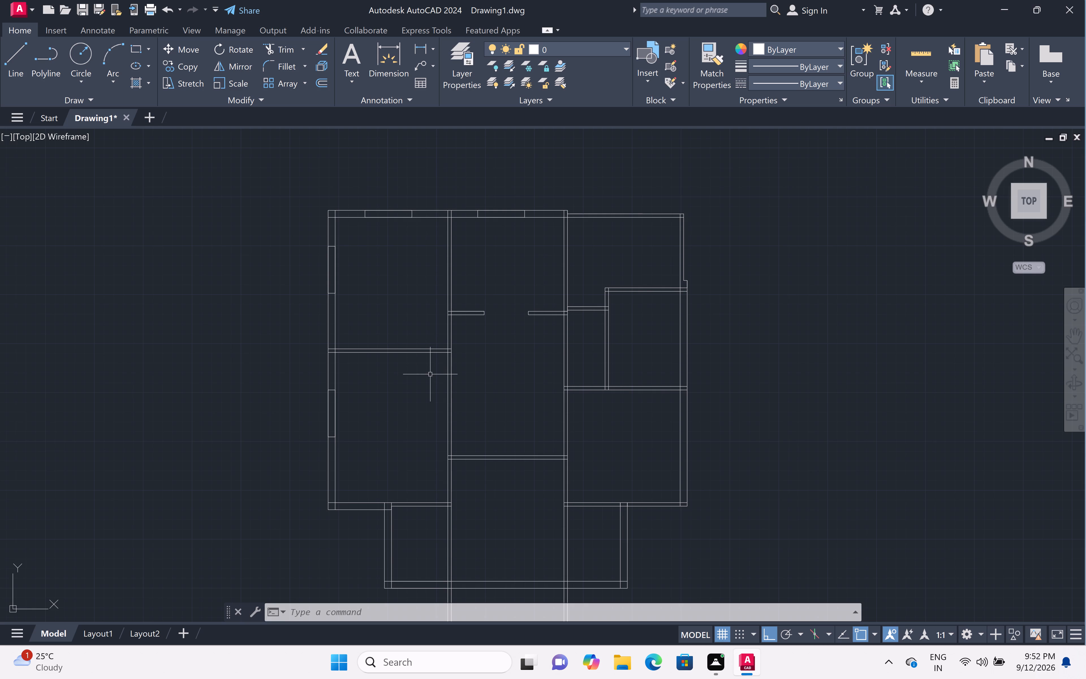
scroll(428, 377, up, 2)
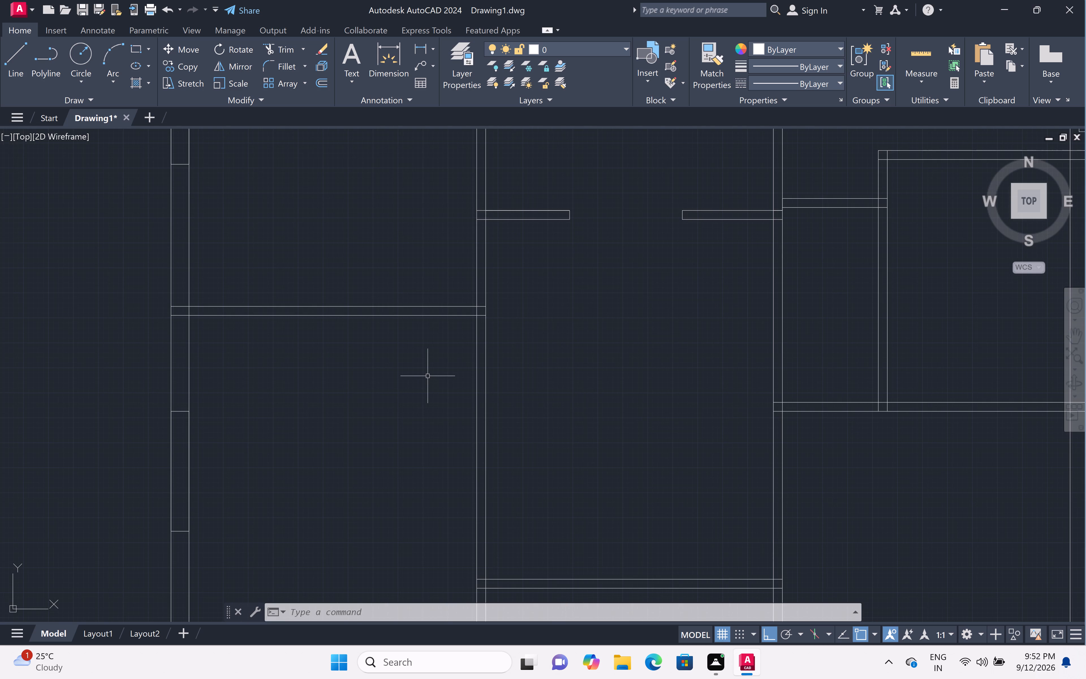
scroll(428, 376, down, 1)
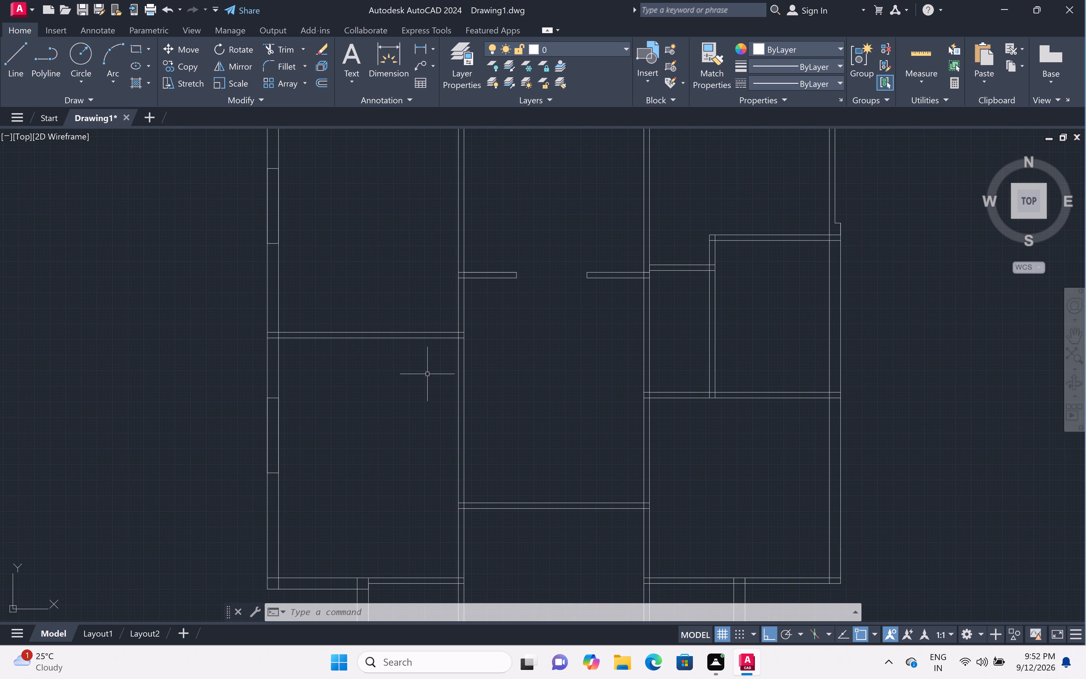
scroll(427, 374, down, 1)
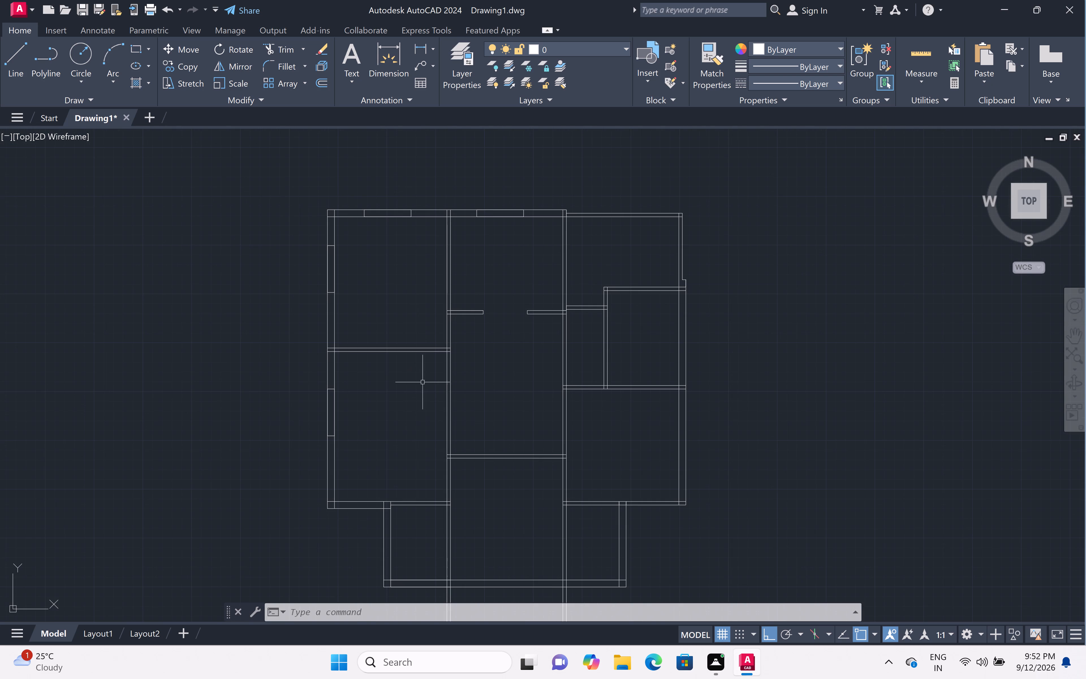
scroll(415, 399, up, 1)
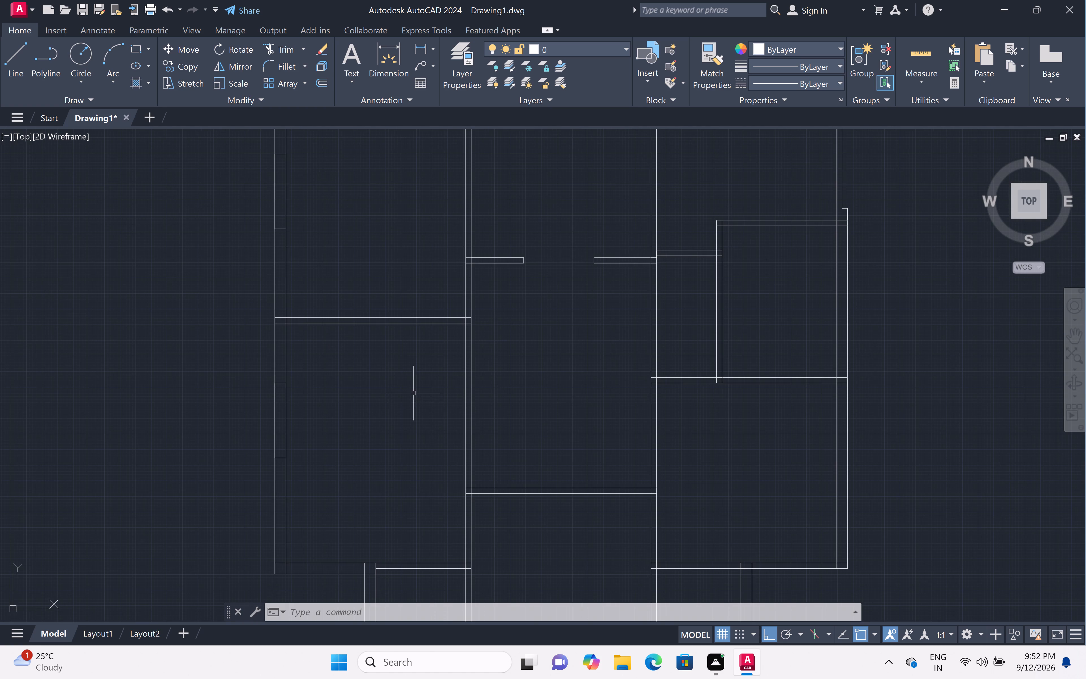
scroll(415, 375, down, 1)
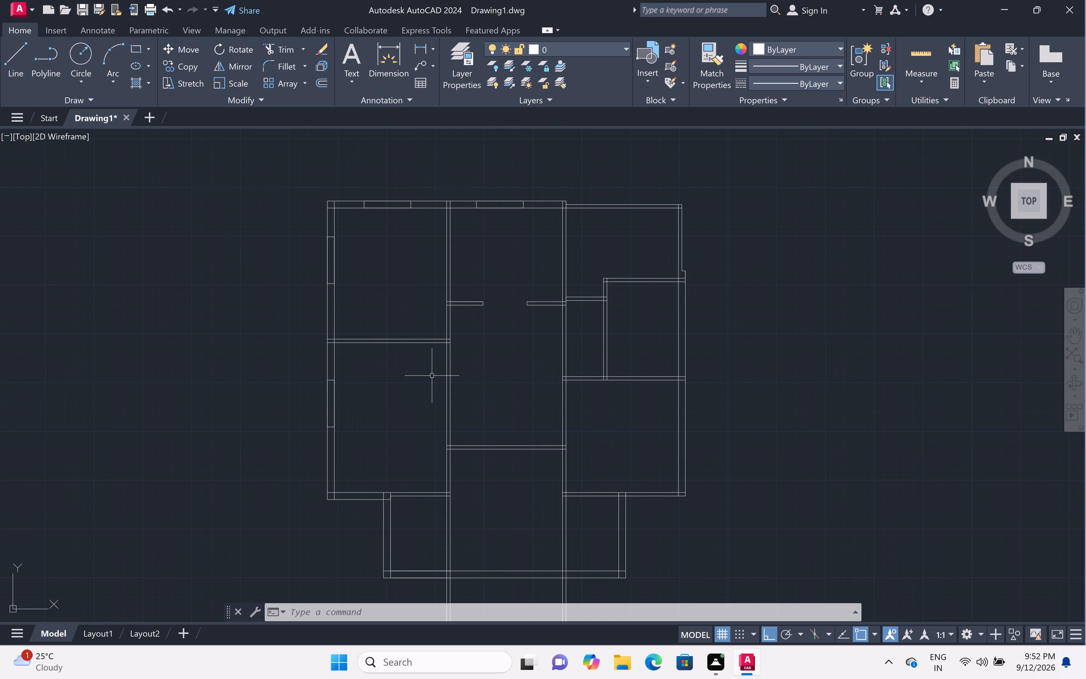
Examine the full floor plan, including the existing windows, the middle-bay opening and the projecting lower section.
scroll(432, 376, up, 1)
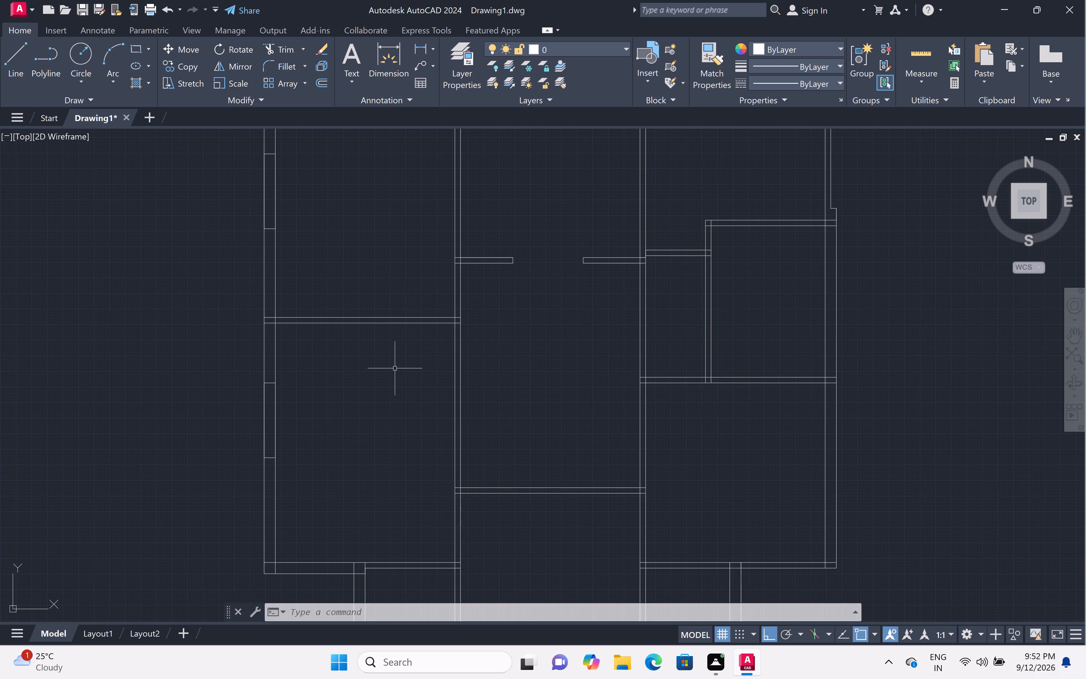
scroll(436, 349, down, 1)
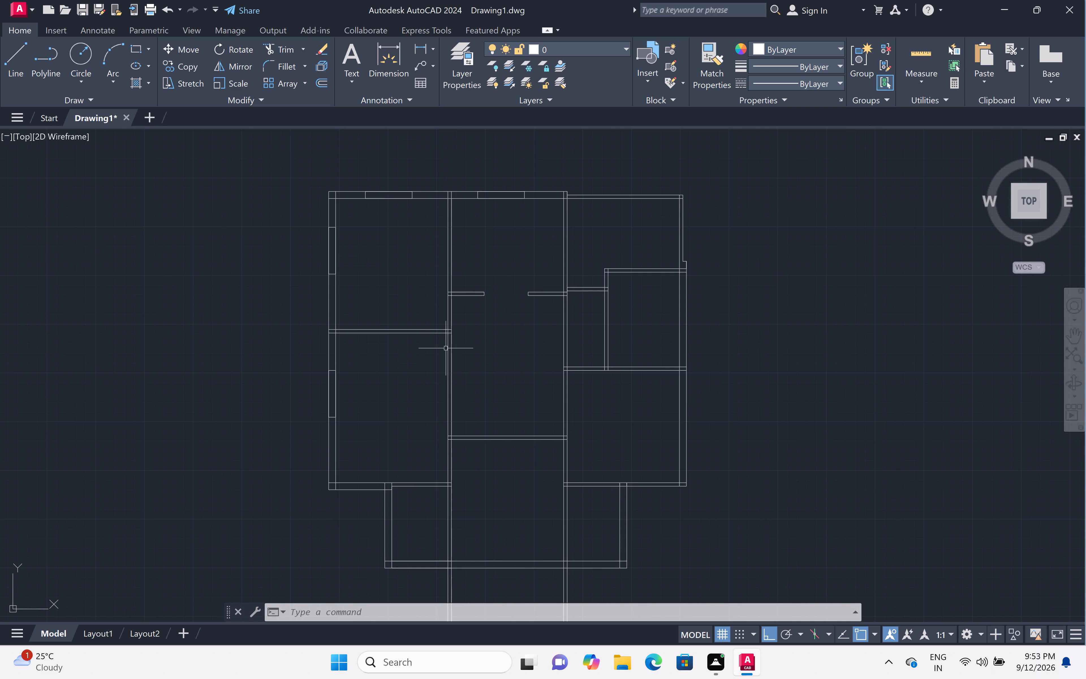
scroll(409, 359, down, 2)
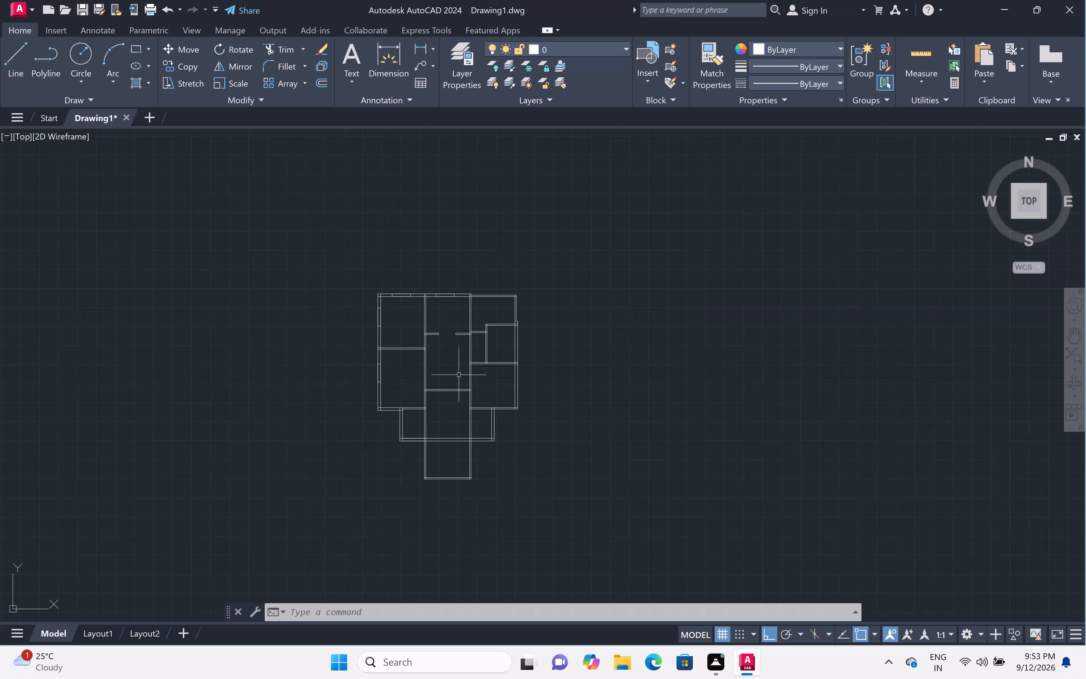
scroll(459, 373, up, 2)
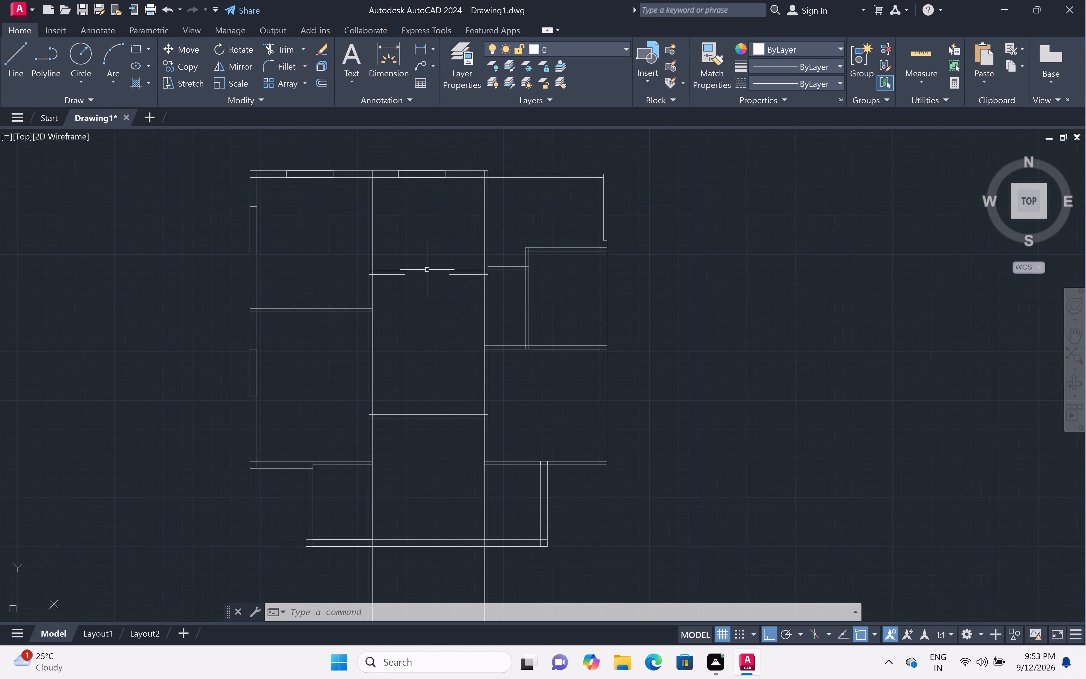
scroll(432, 273, up, 2)
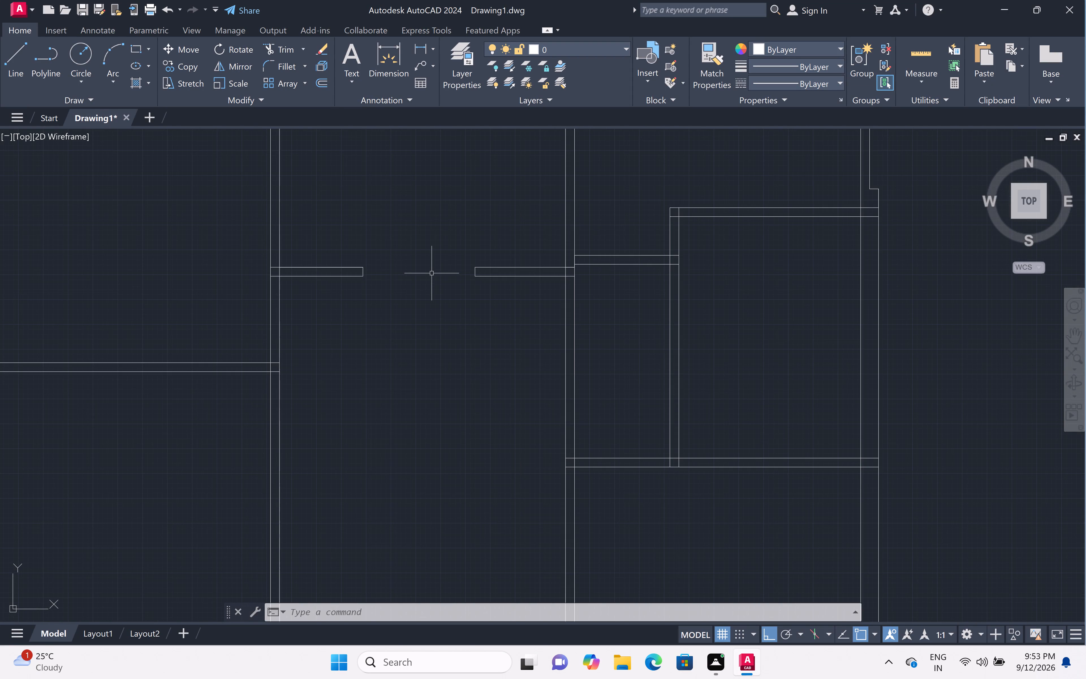
scroll(432, 273, down, 1)
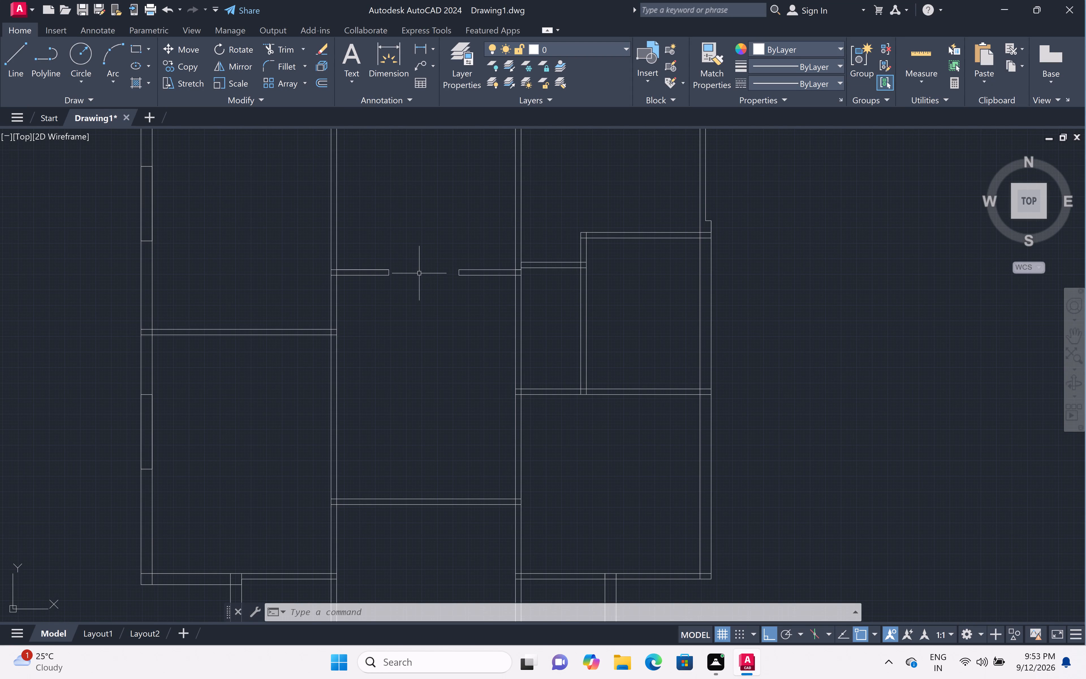
scroll(419, 273, down, 1)
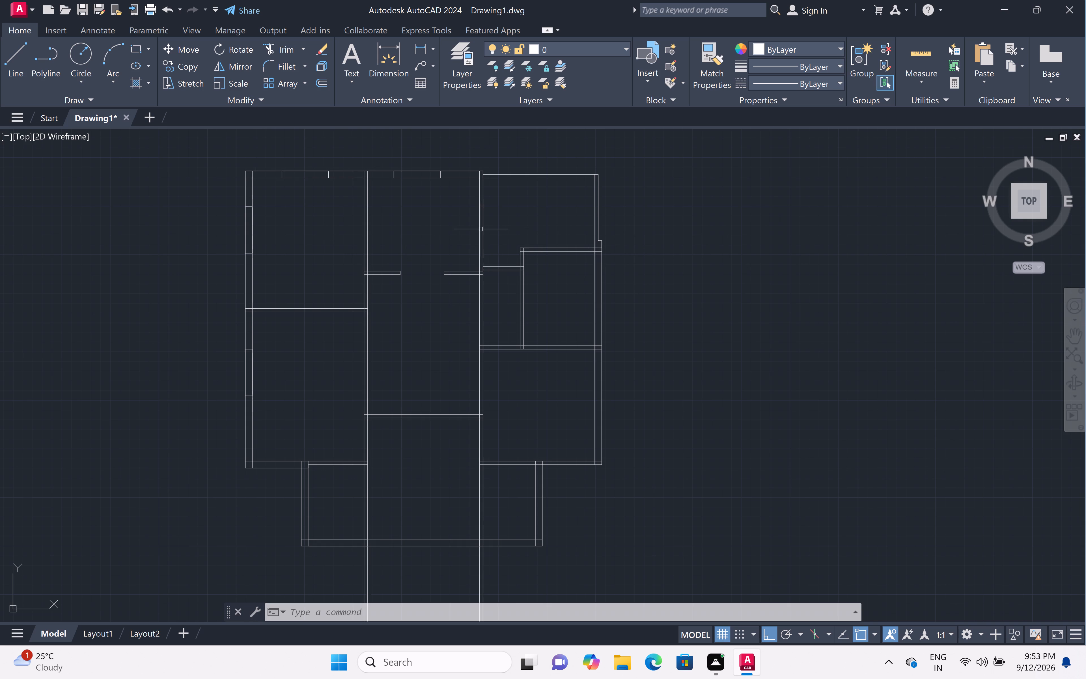
middle_drag(427, 227, 505, 229)
middle_click(505, 229)
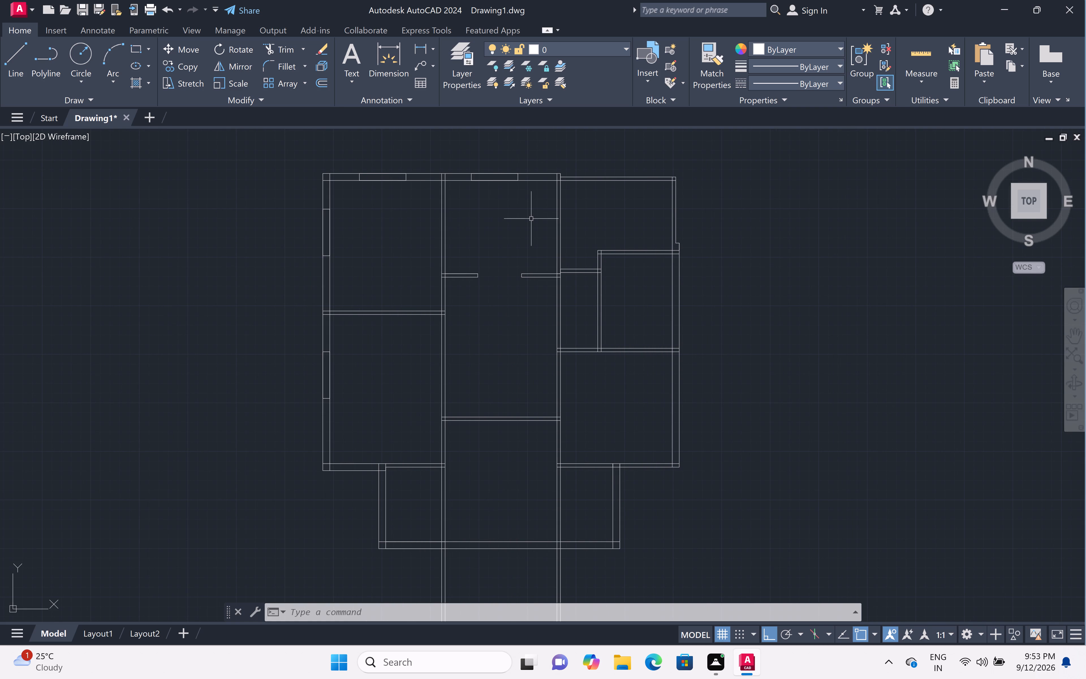
middle_drag(530, 224, 506, 220)
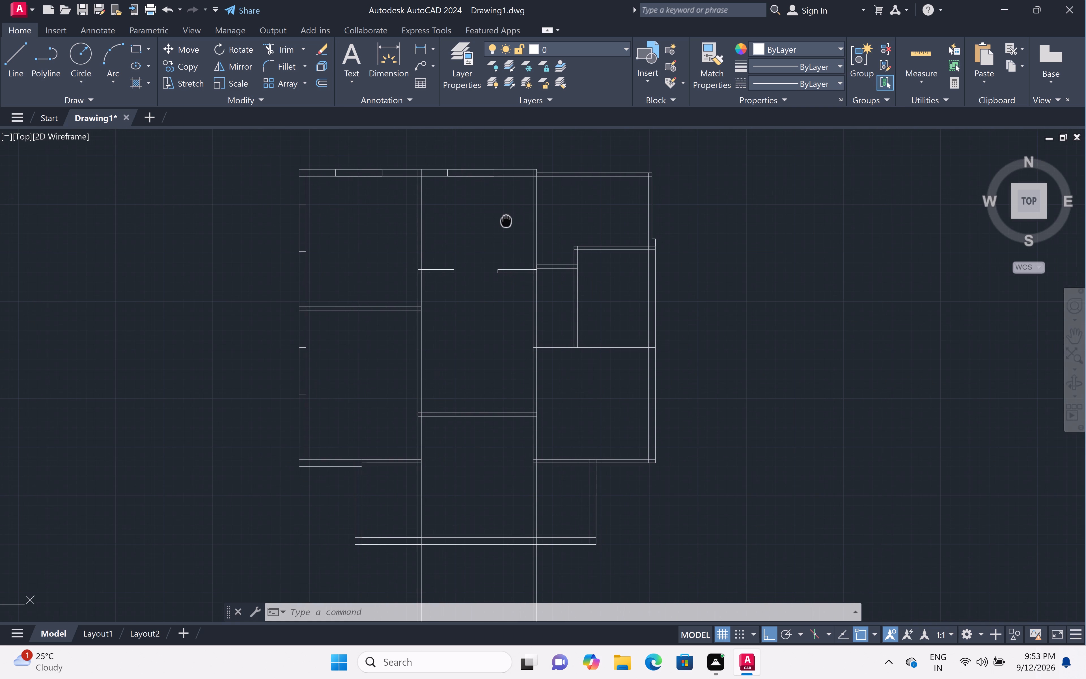
middle_drag(506, 220, 513, 220)
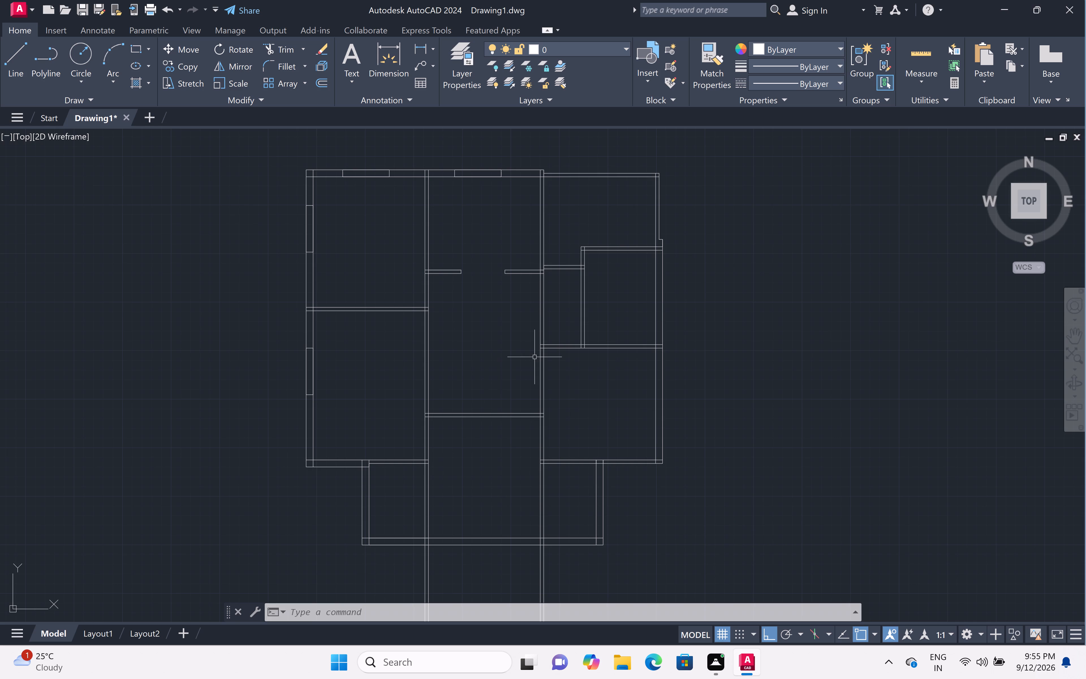
middle_drag(548, 330, 555, 362)
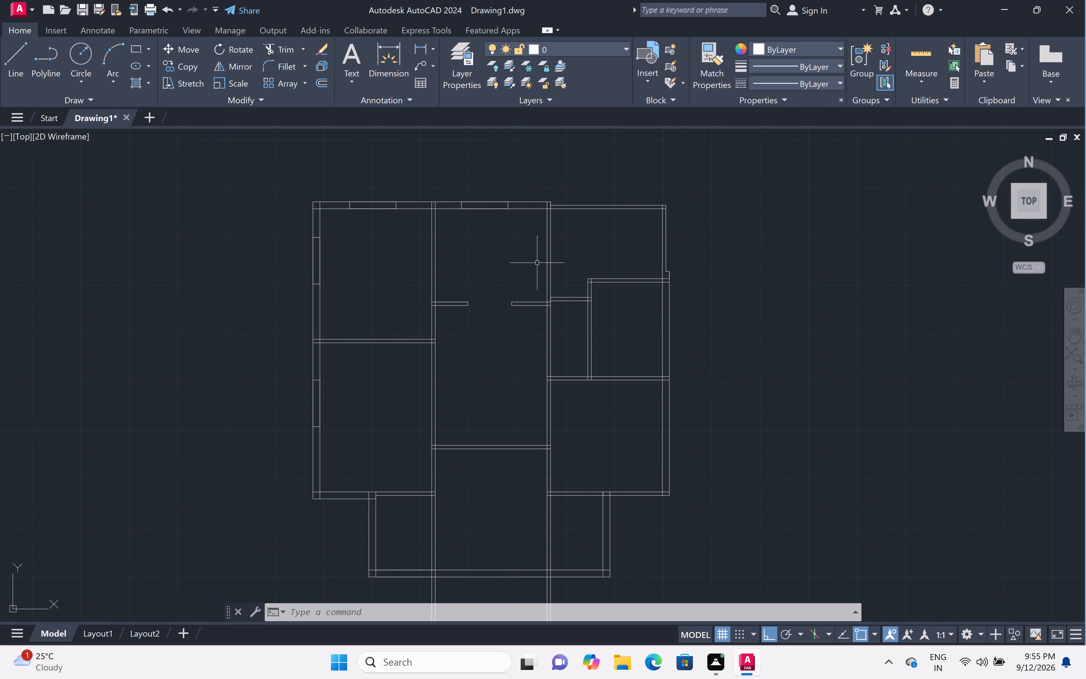
scroll(537, 263, up, 1)
scroll(537, 263, down, 1)
middle_drag(536, 262, 538, 265)
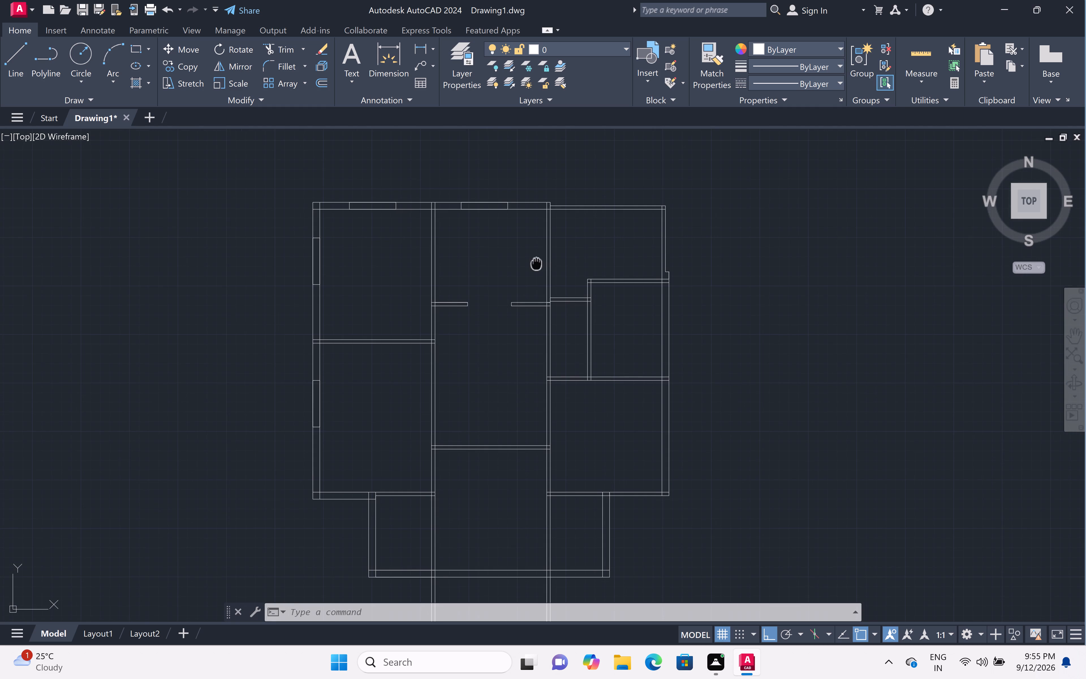
middle_drag(538, 265, 566, 287)
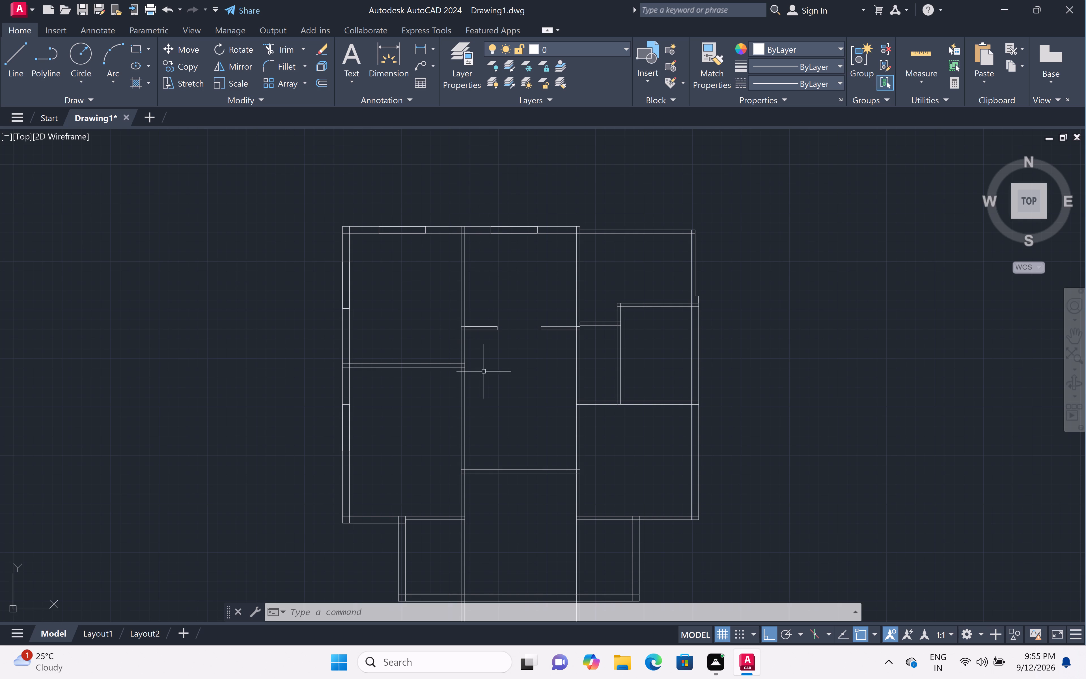
Draw a 2' long rectangular window outline within the 9" left outer wall of the projecting lower section.
scroll(499, 385, down, 1)
middle_drag(509, 480, 482, 454)
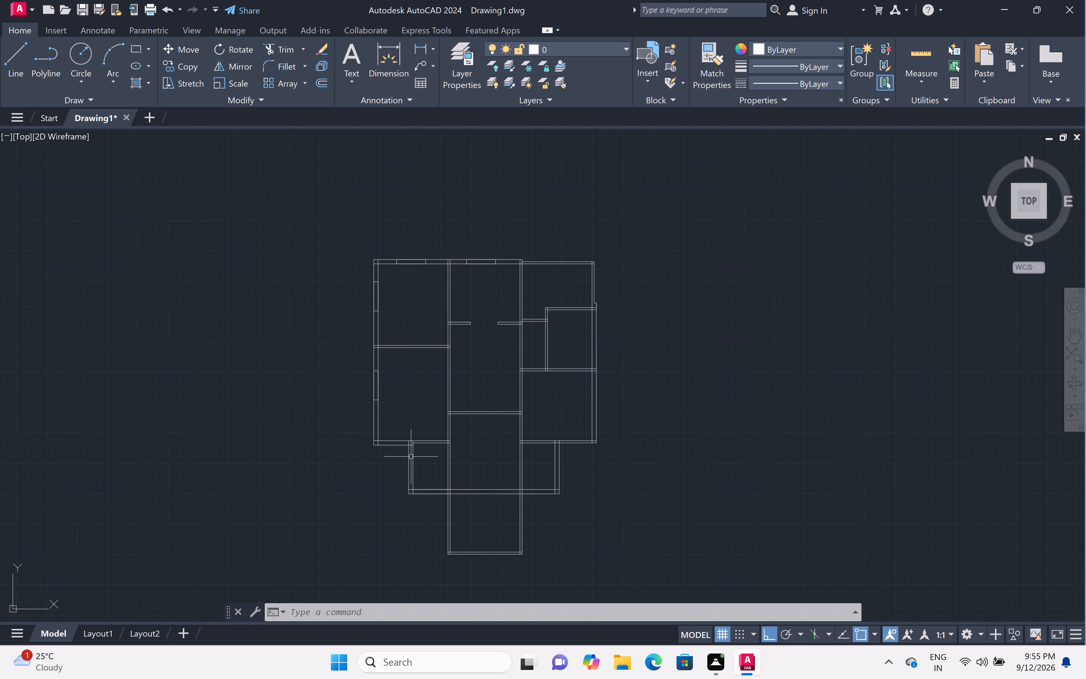
scroll(411, 457, up, 3)
key(l)
key(space)
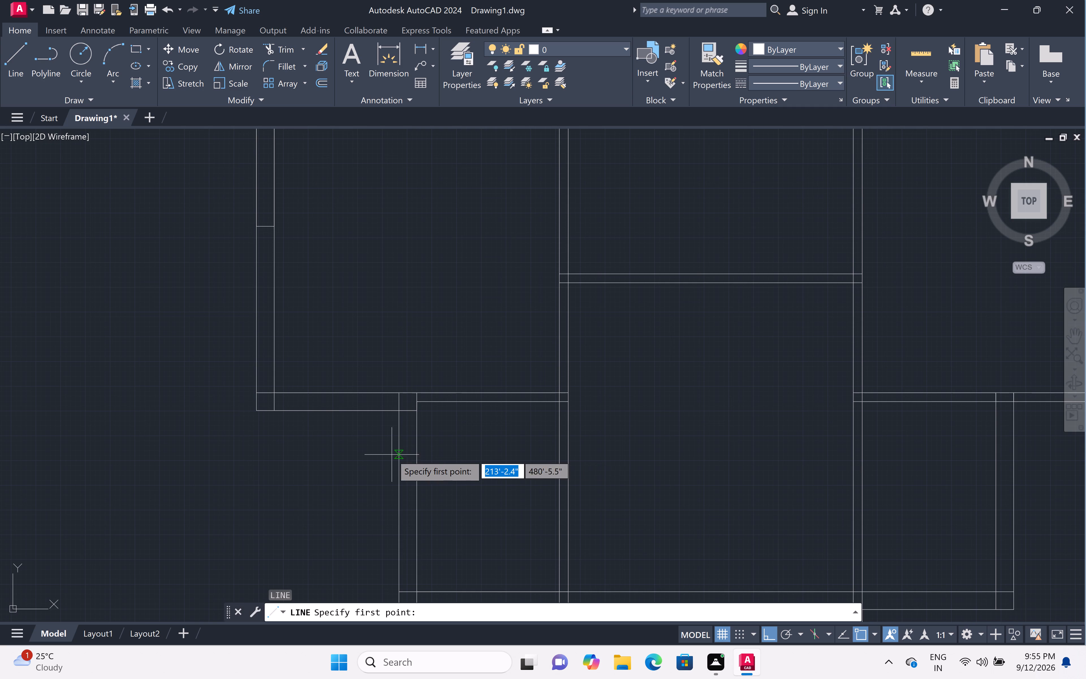
click(400, 459)
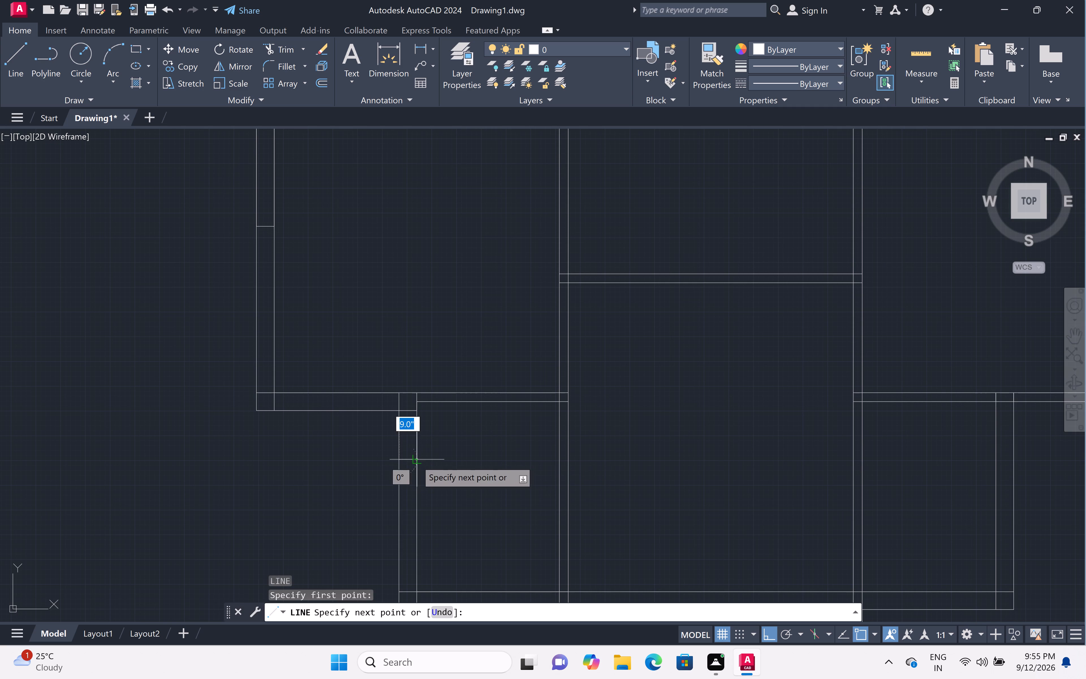
click(416, 461)
key(2)
key(apostrophe)
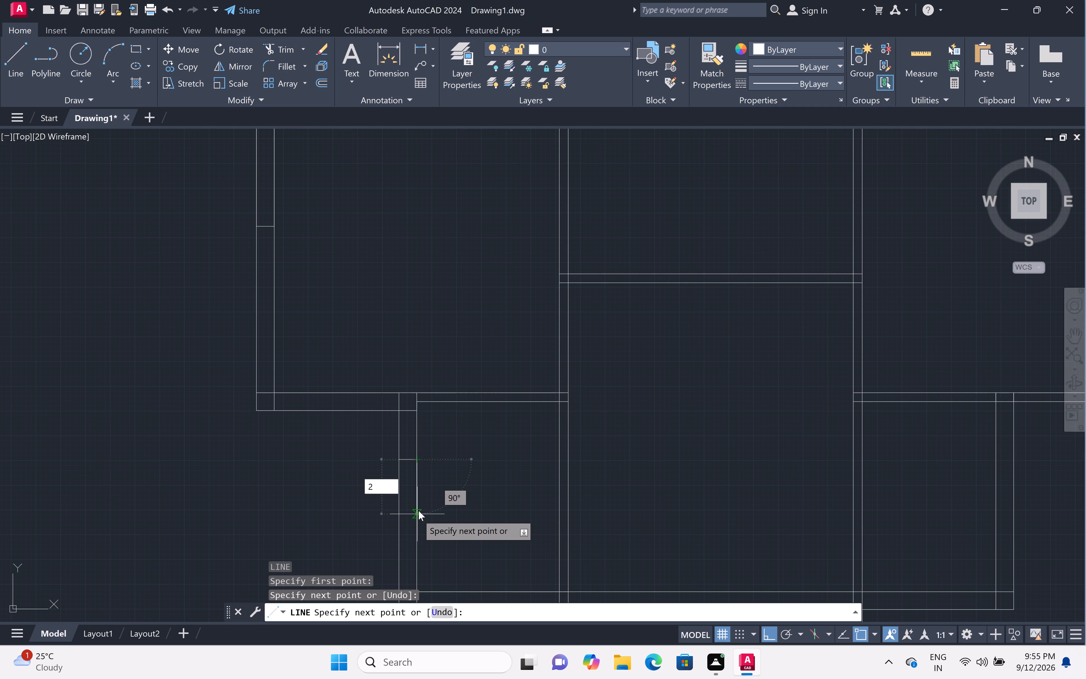
key(space)
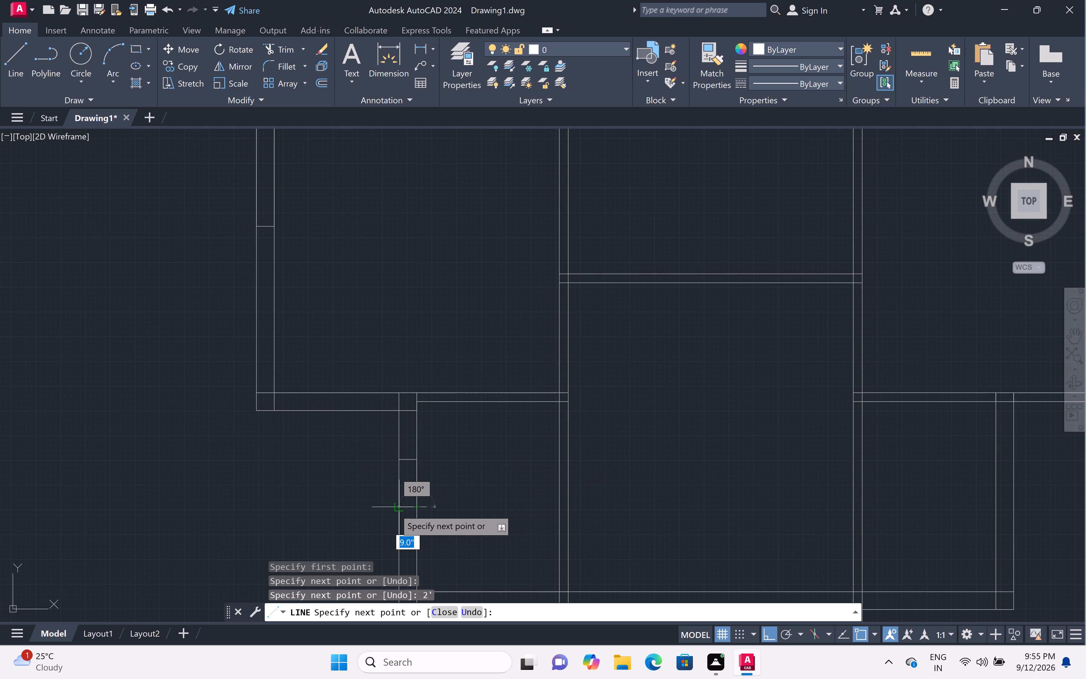
drag(400, 509, 400, 505)
drag(400, 497, 400, 483)
drag(398, 462, 401, 462)
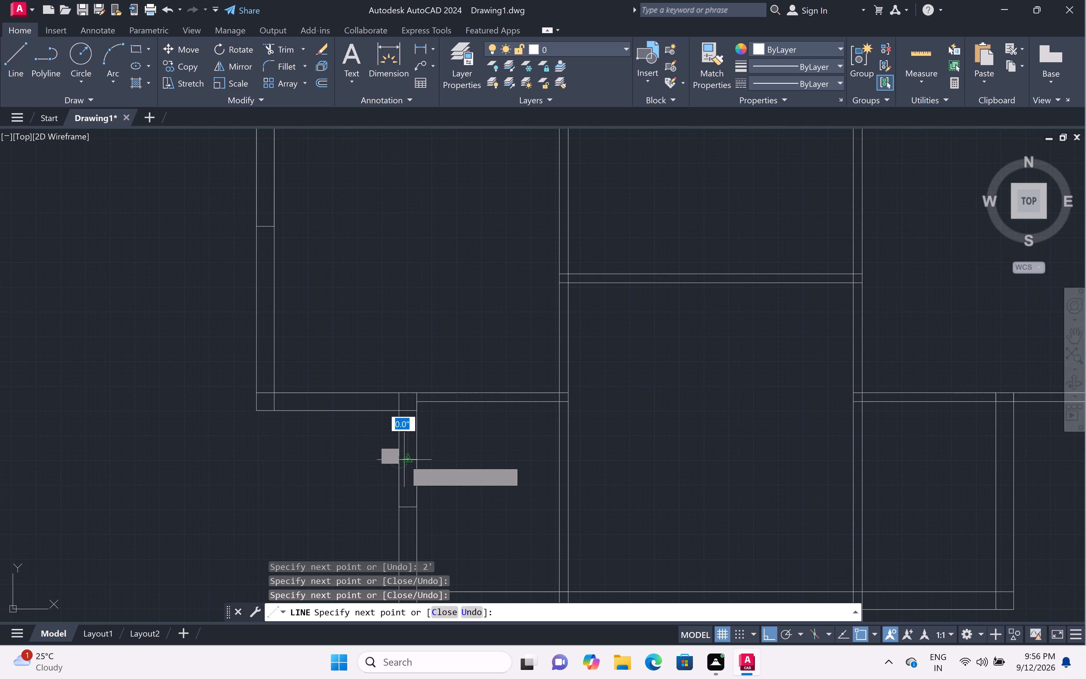
key(space)
Draw a 2' long rectangular window outline within the right outer wall of the projecting lower section.
scroll(417, 454, down, 3)
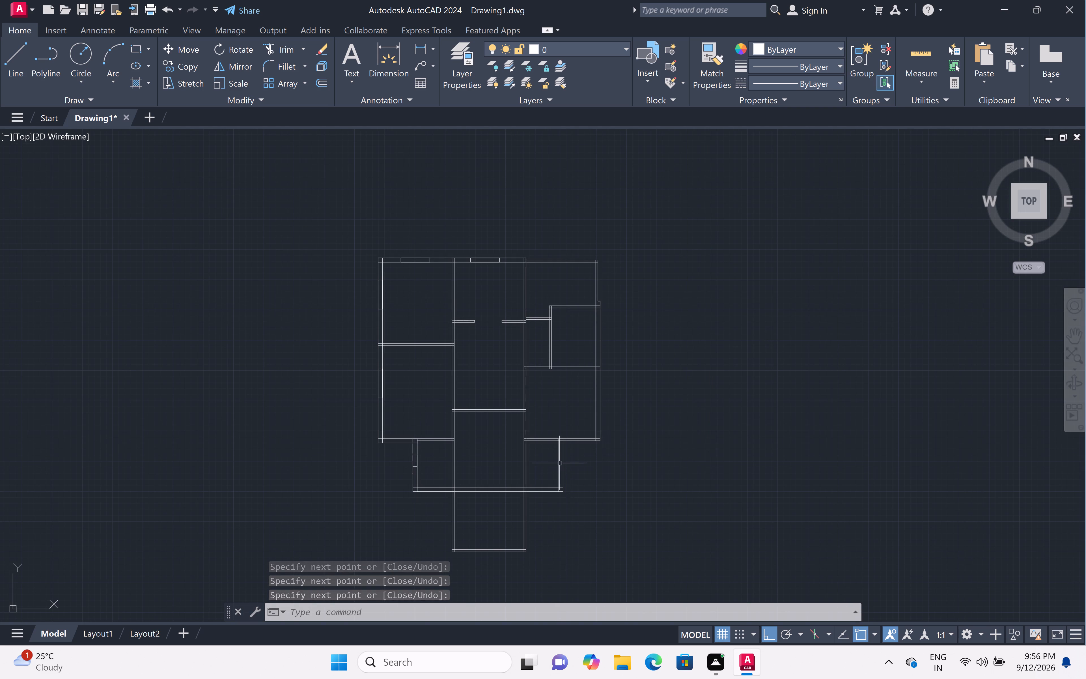
scroll(559, 463, up, 4)
key(l)
key(space)
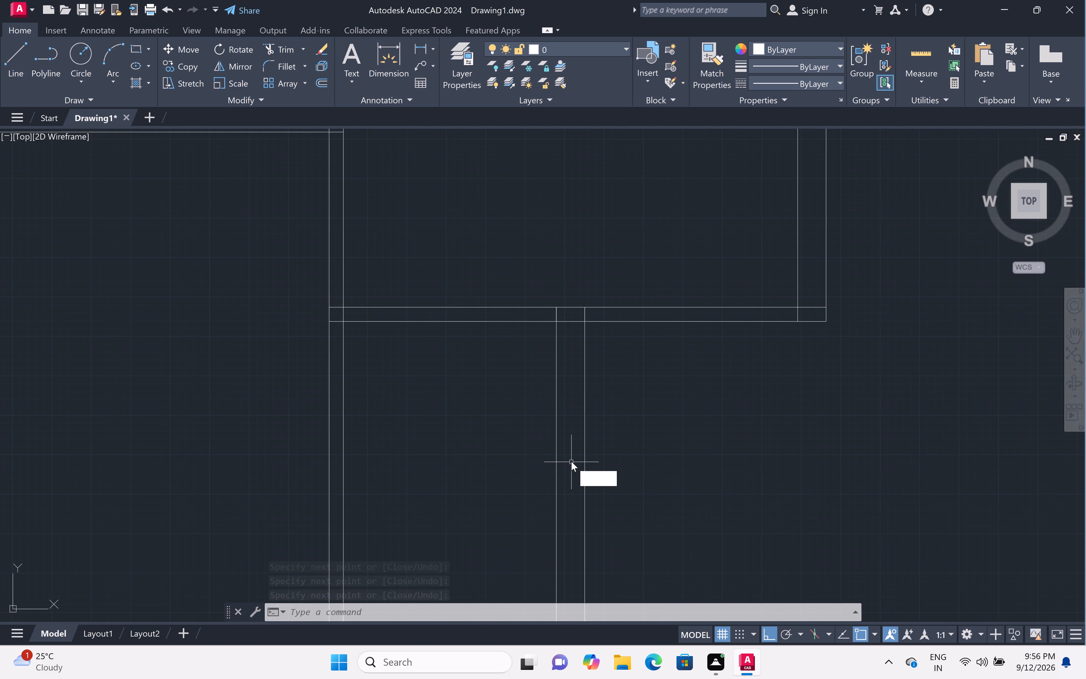
click(556, 443)
drag(583, 442, 583, 452)
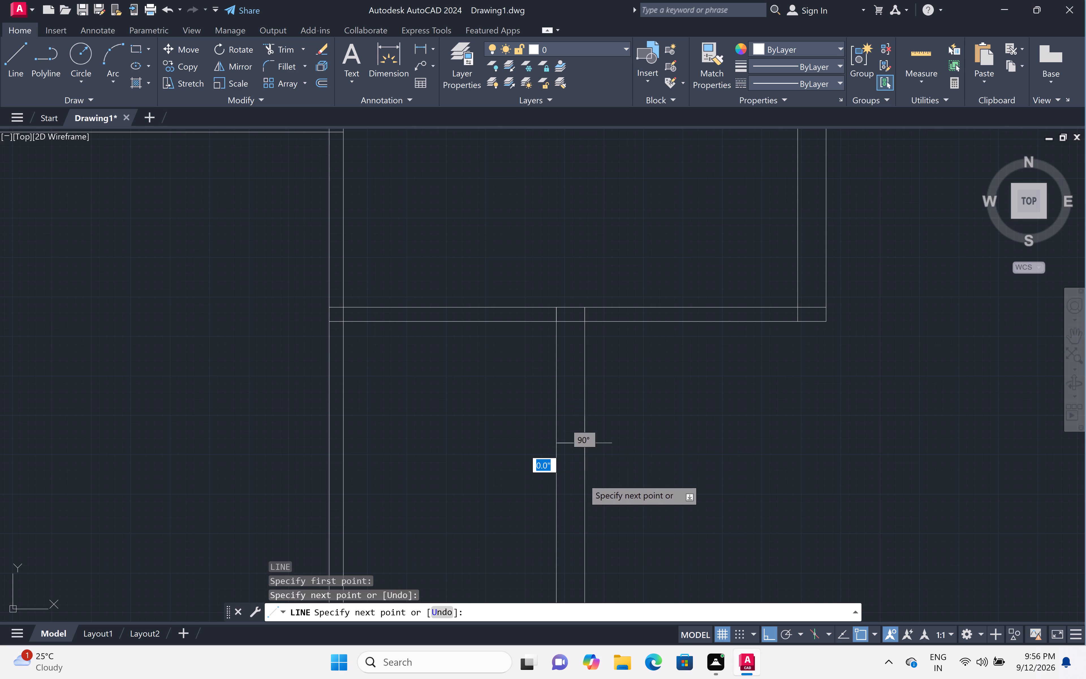
scroll(583, 490, down, 2)
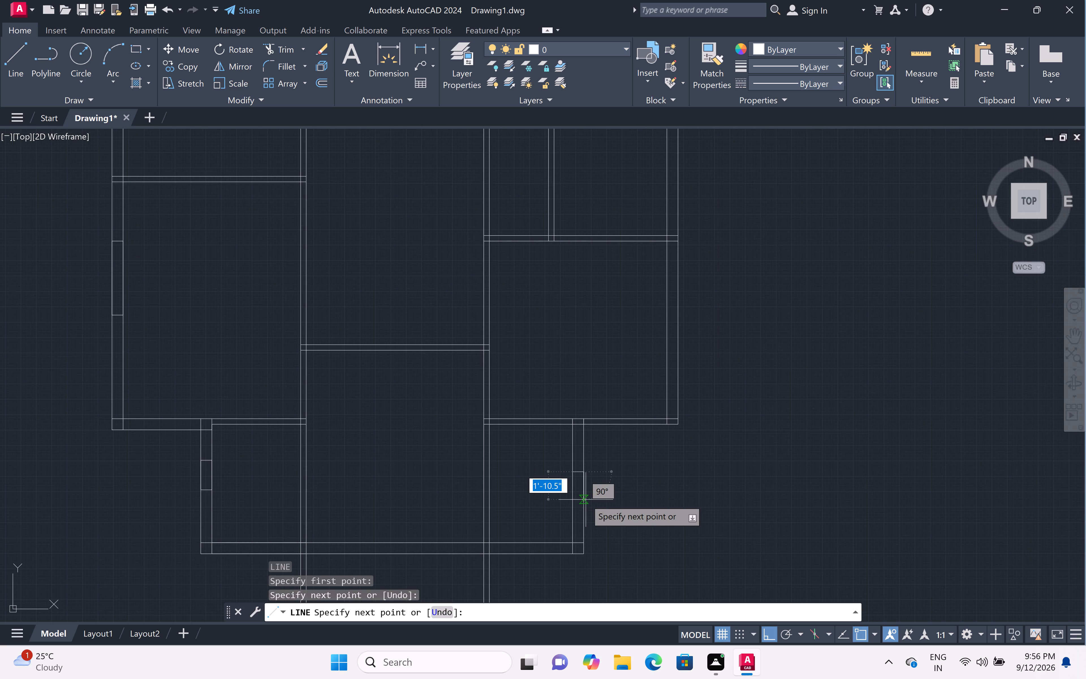
text(2')
key(space)
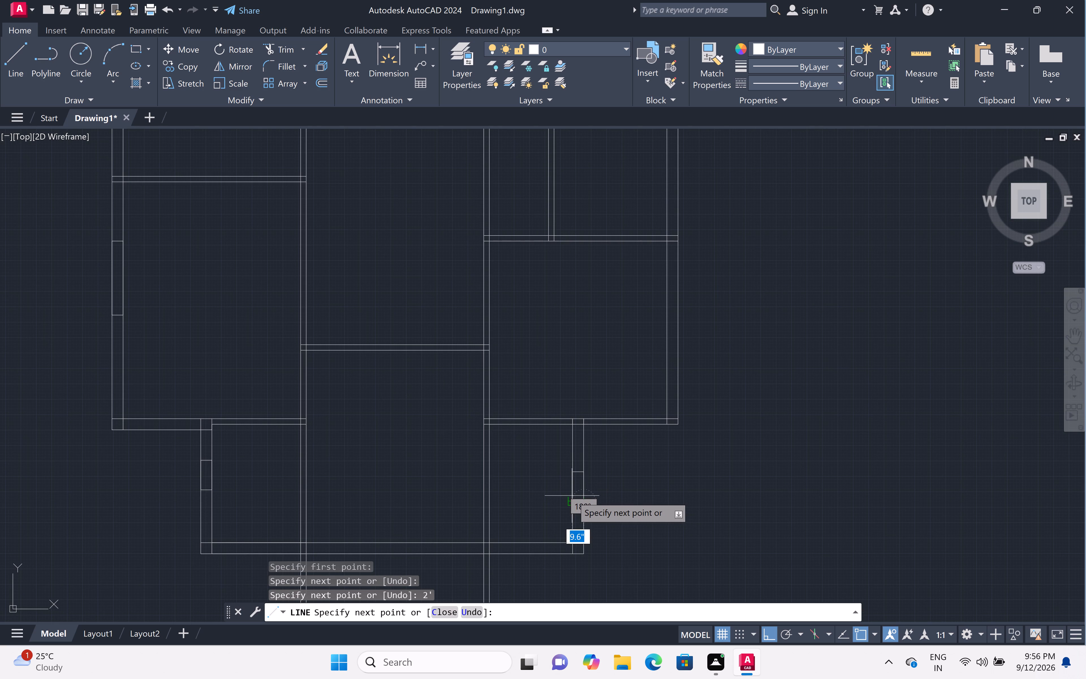
scroll(572, 496, up, 3)
click(573, 519)
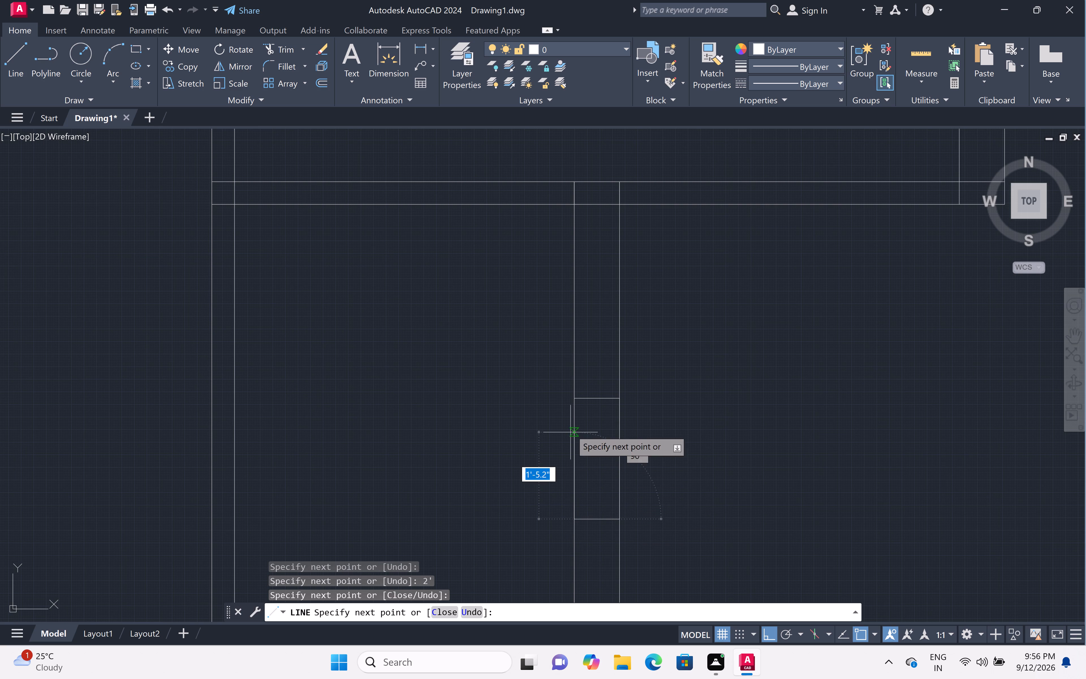
click(571, 396)
key(space)
Trim away both lines of the partition between the middle and right bays where it crosses the projecting lower section.
scroll(572, 396, down, 3)
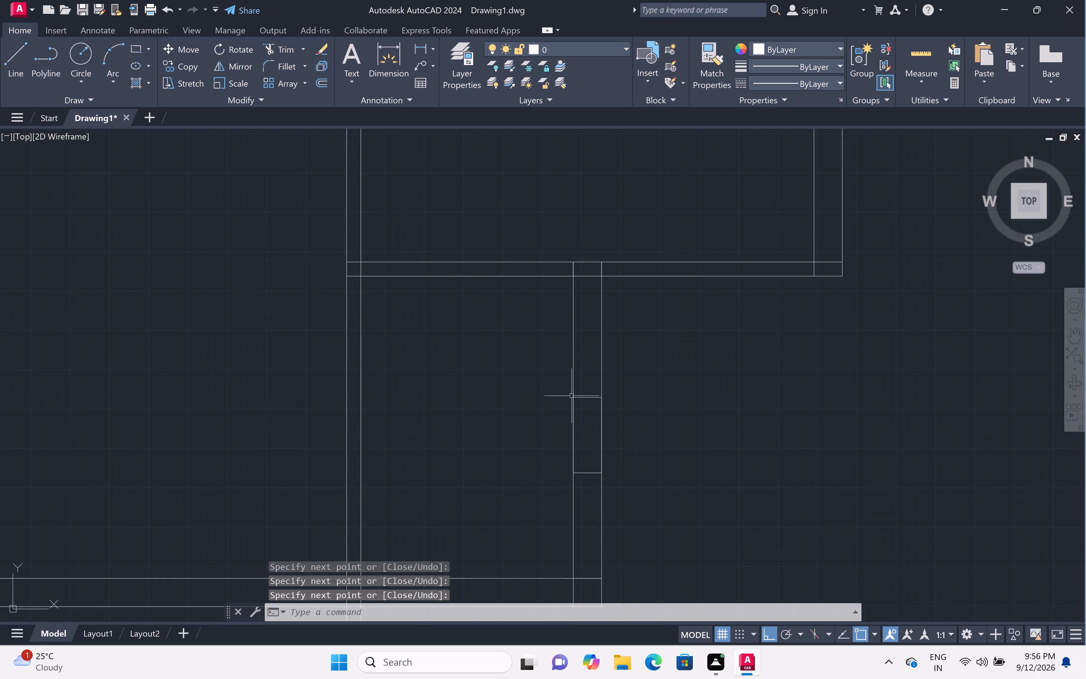
scroll(572, 396, down, 1)
text(tr)
key(space)
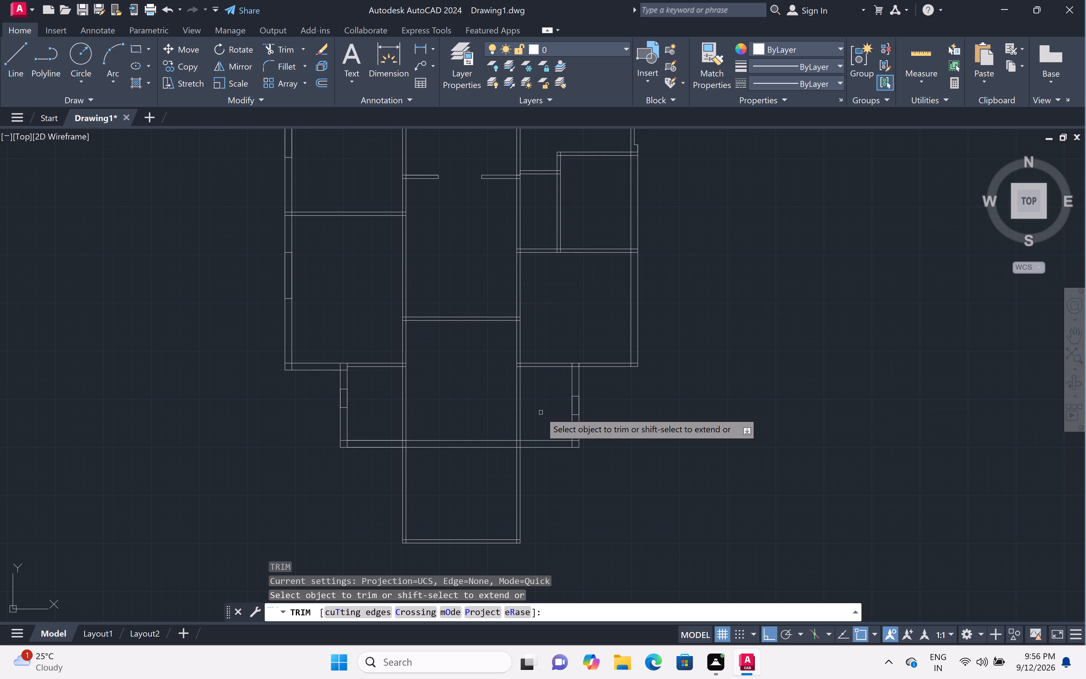
click(541, 412)
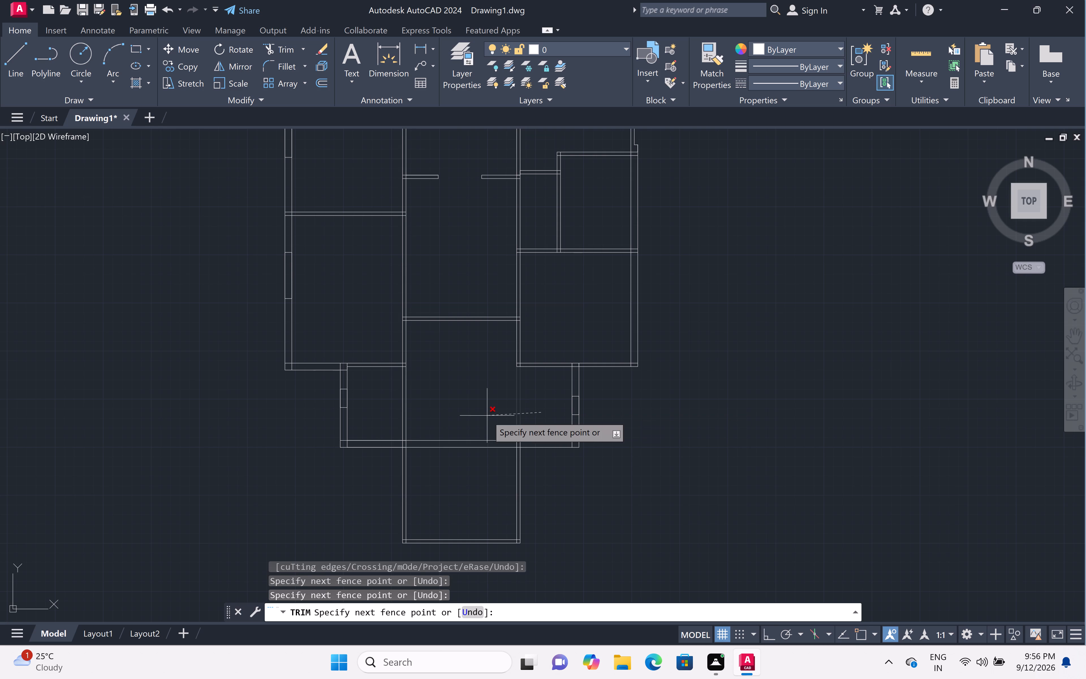
click(487, 416)
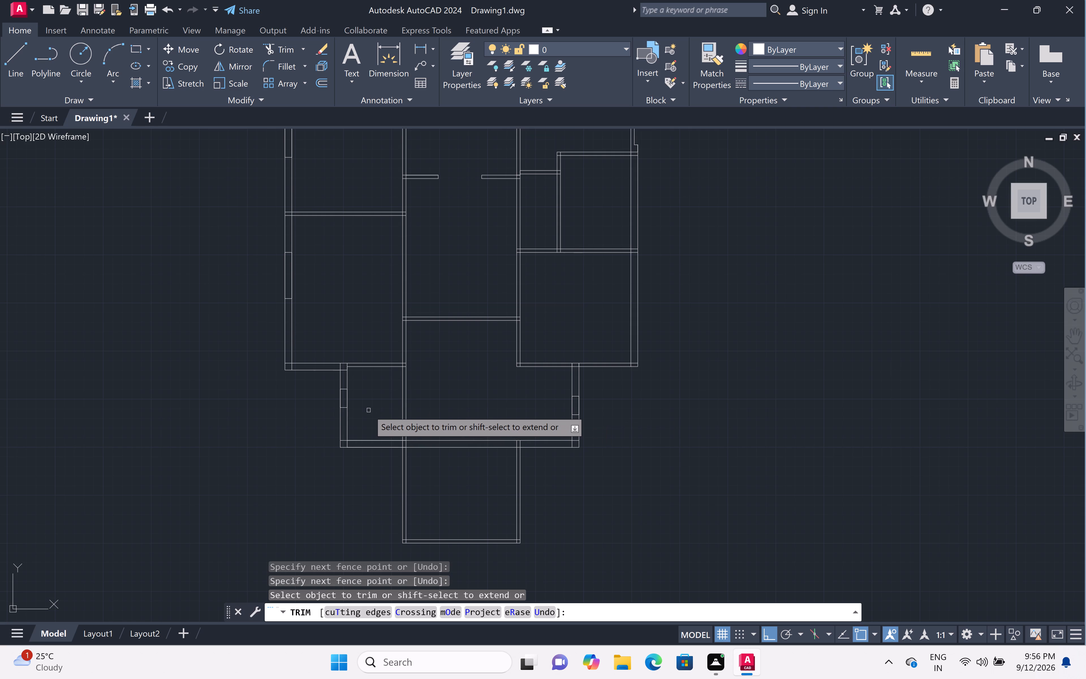
scroll(327, 398, up, 3)
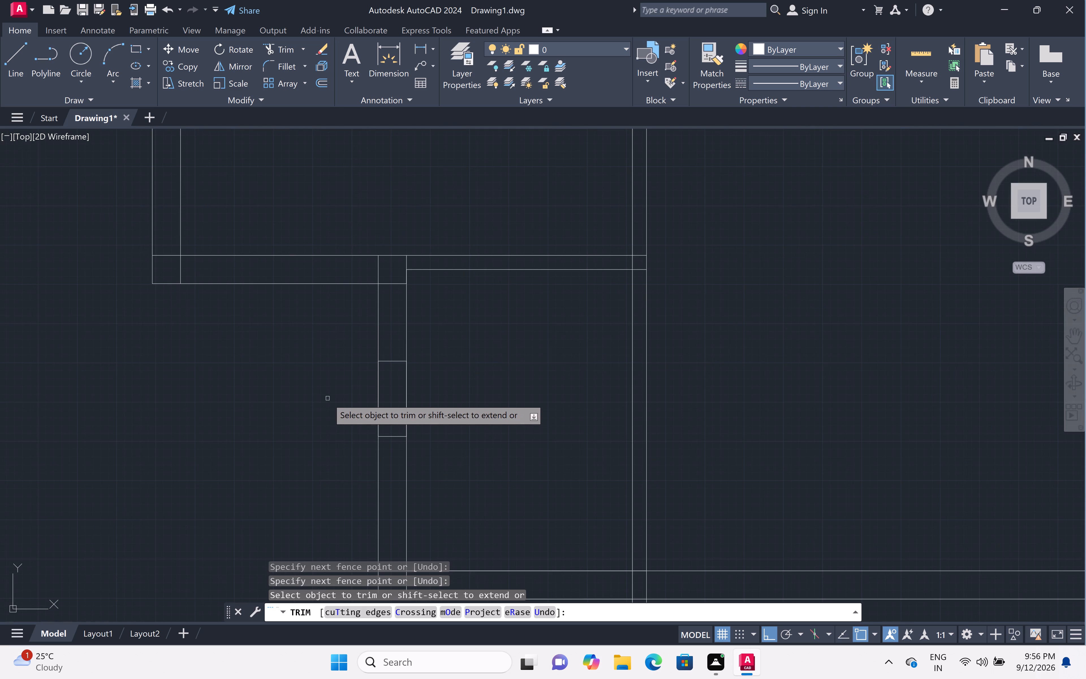
scroll(327, 398, down, 1)
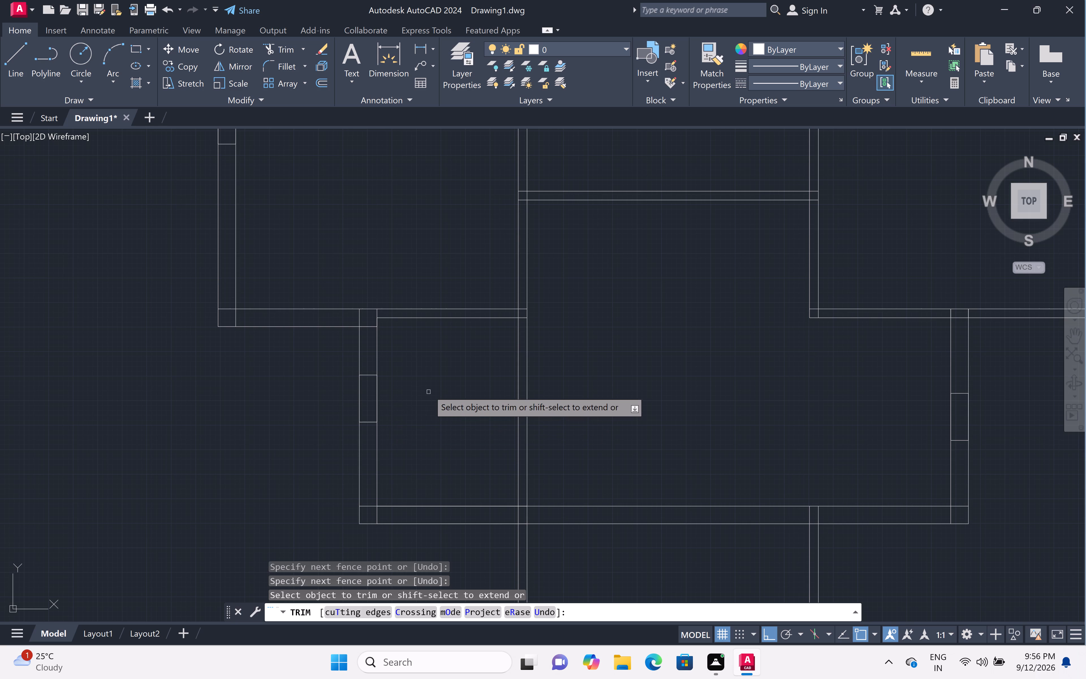
key(Escape)
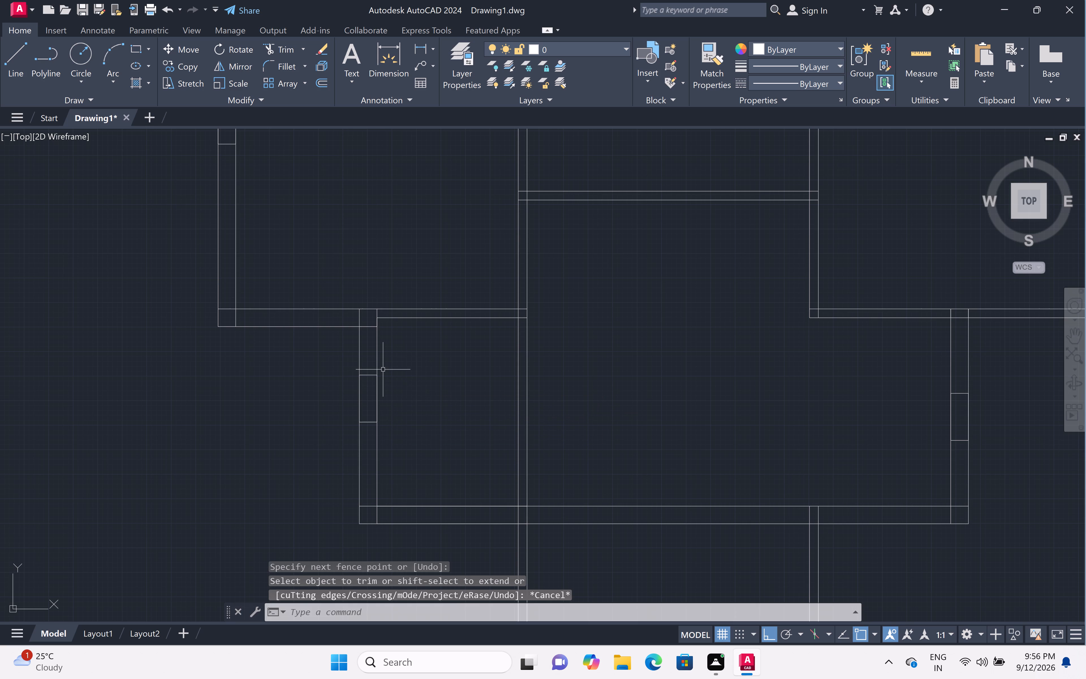
scroll(420, 380, down, 2)
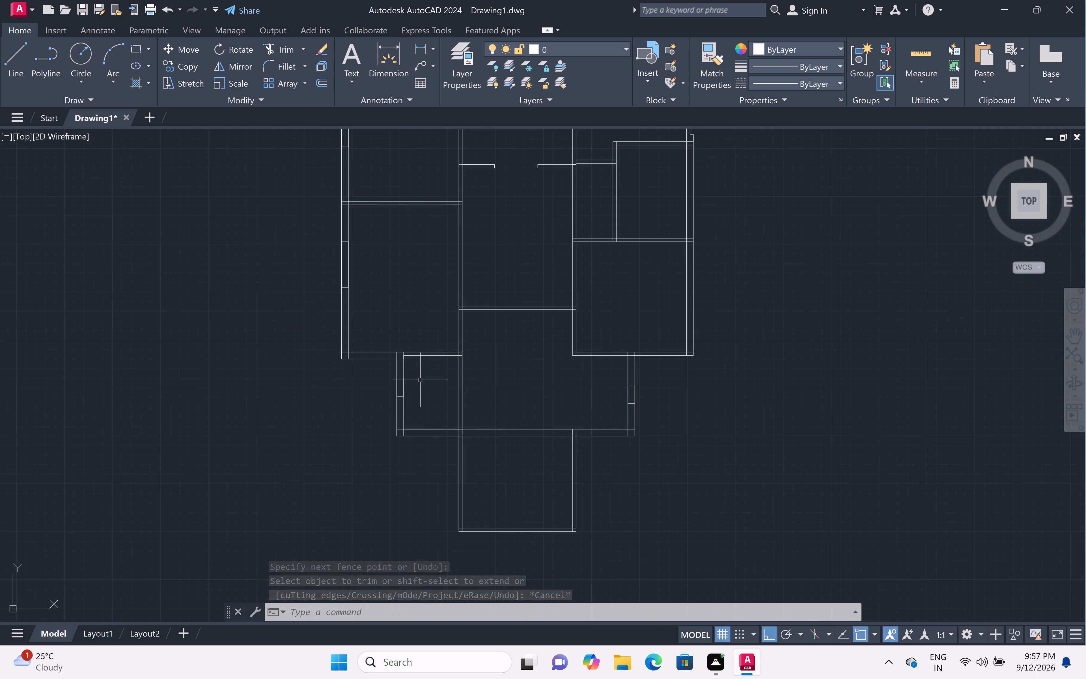
middle_drag(602, 404, 560, 401)
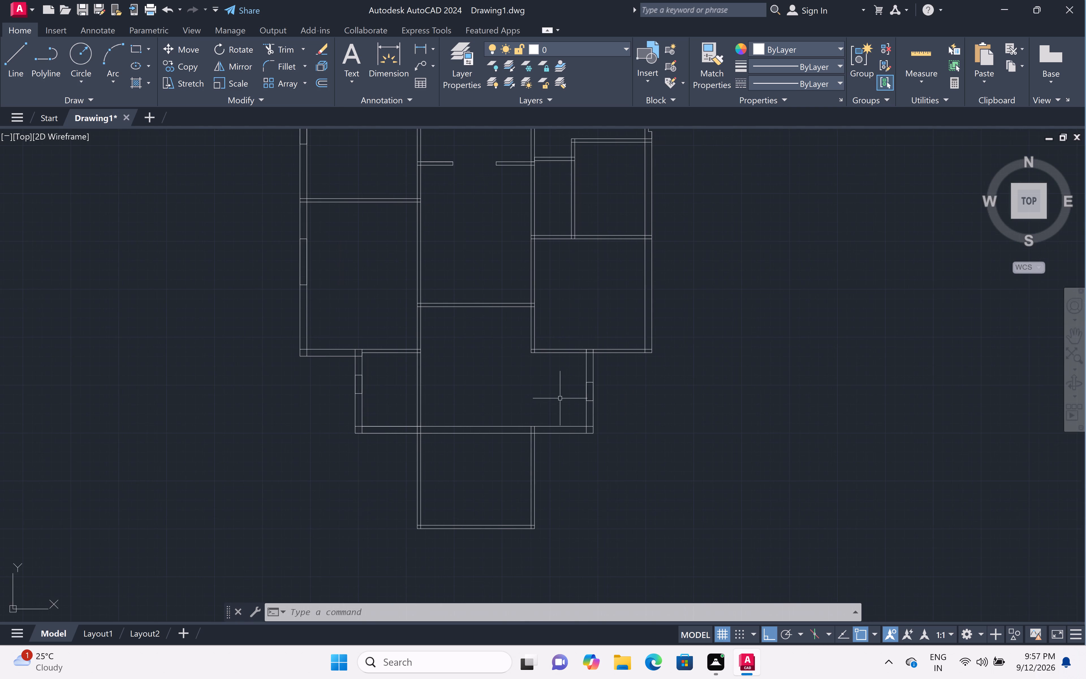
Draw a 3' line leftward along the underside of the right bay's bottom wall, from the projecting section's right inner wall face.
scroll(560, 398, up, 2)
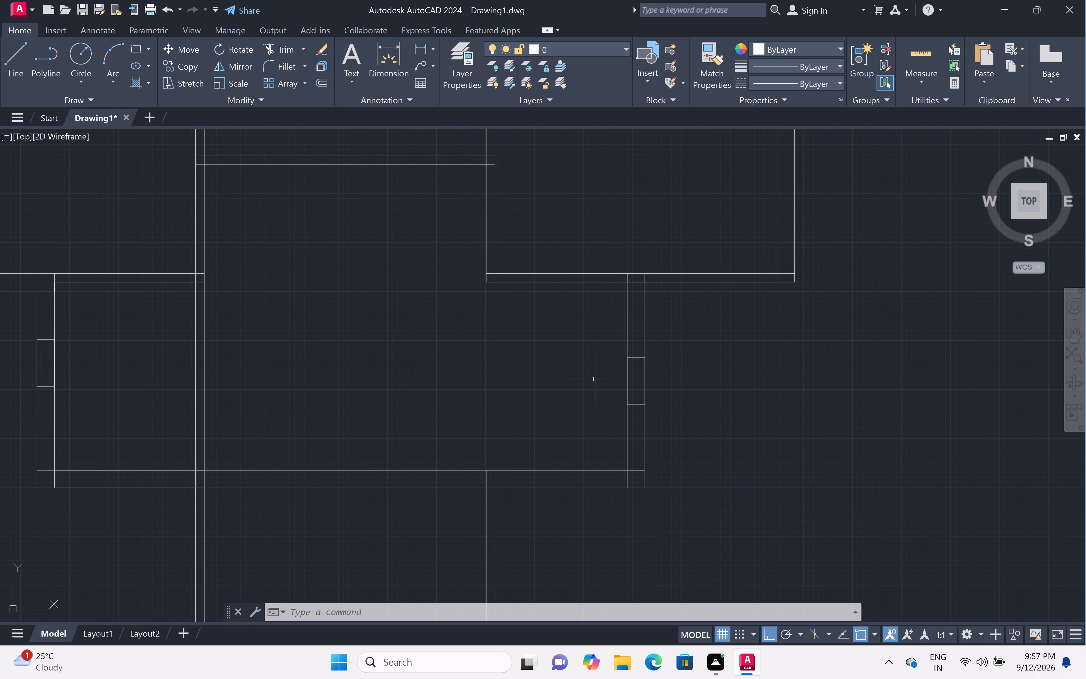
key(l)
key(space)
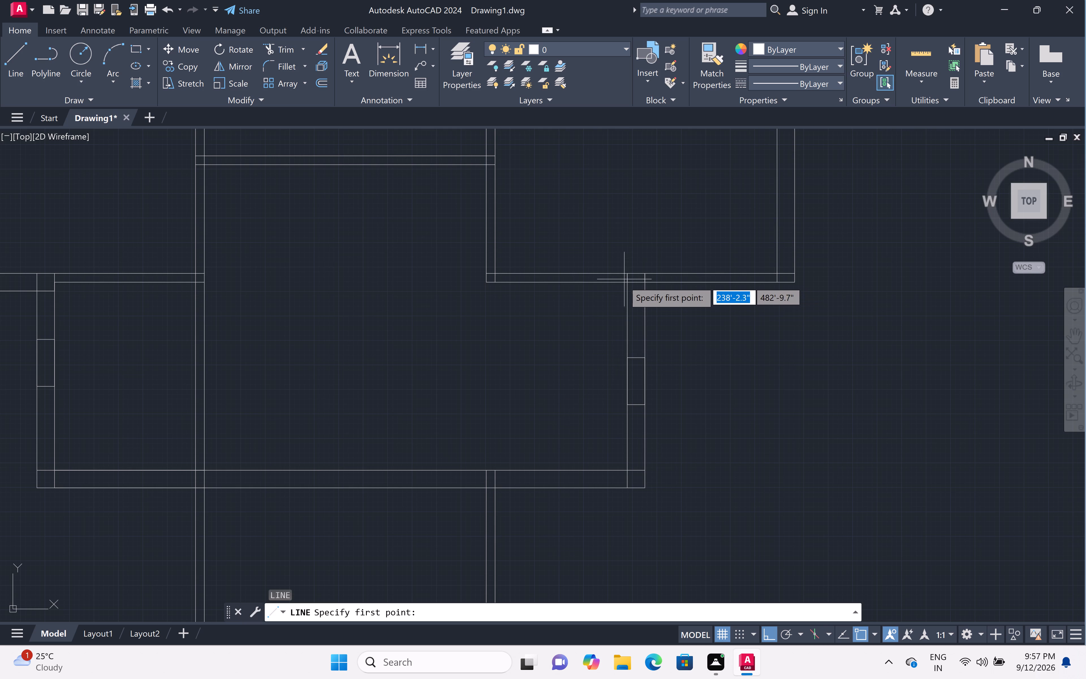
click(626, 283)
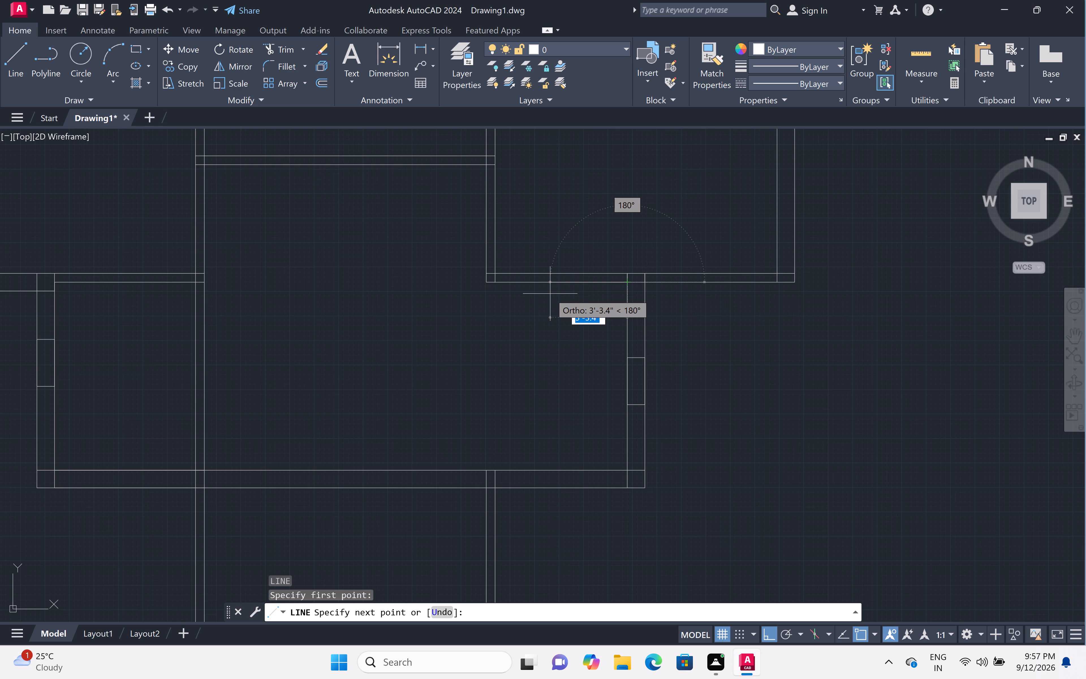
text(3')
key(space)
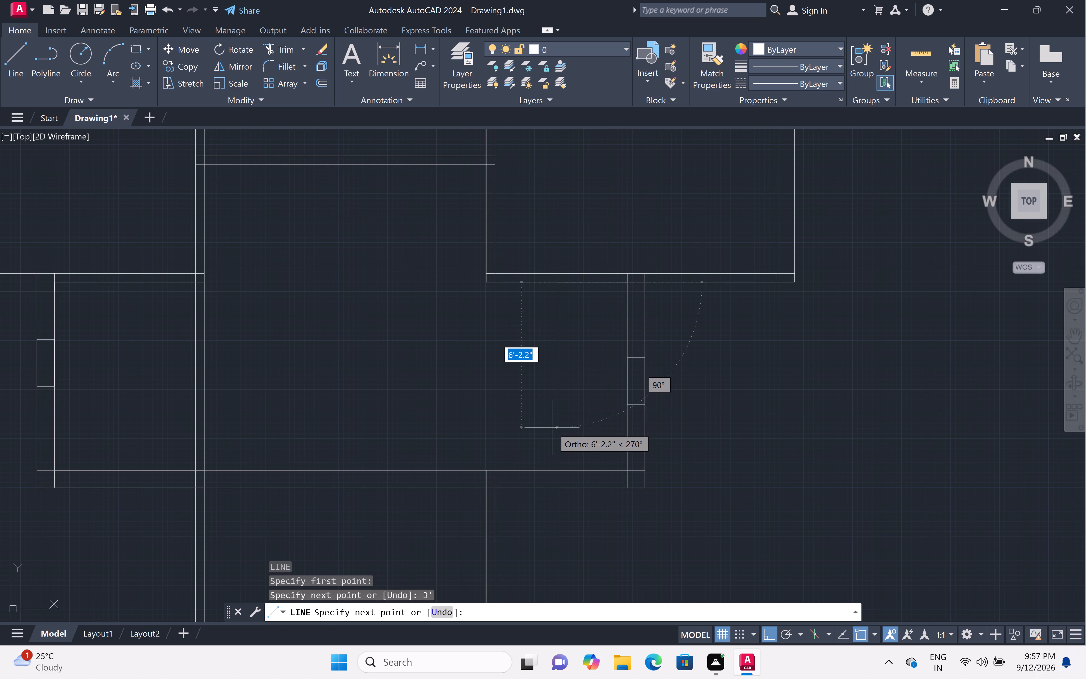
key(Escape)
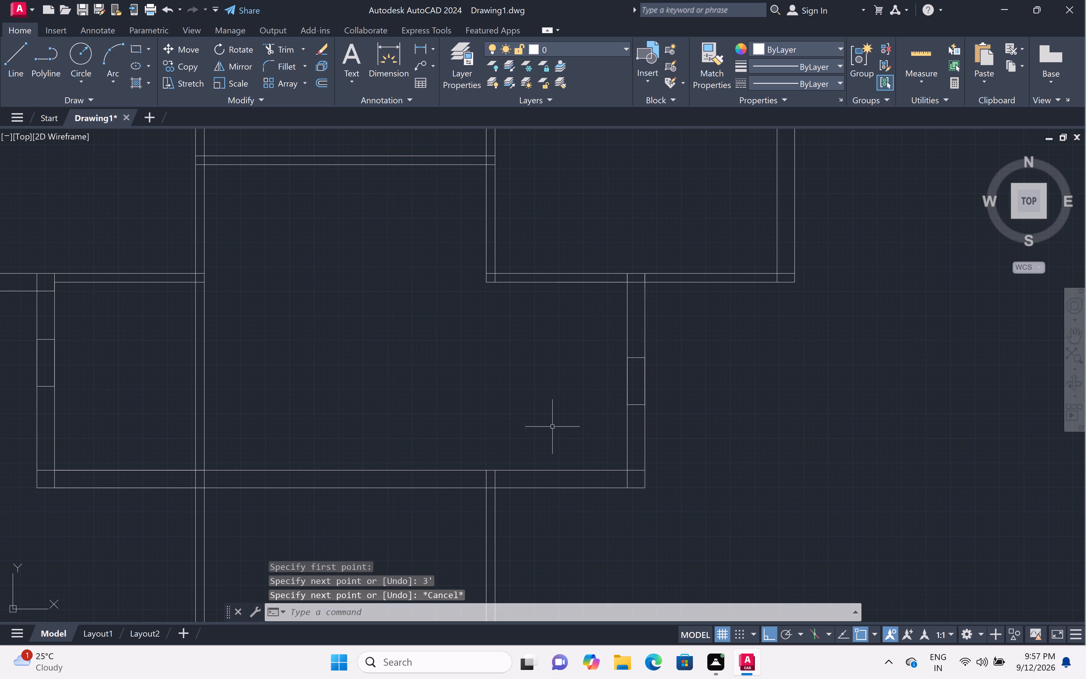
Erase the projecting lower section's right outer wall lines together with the 2' window outline in them.
click(675, 338)
drag(675, 338, 671, 339)
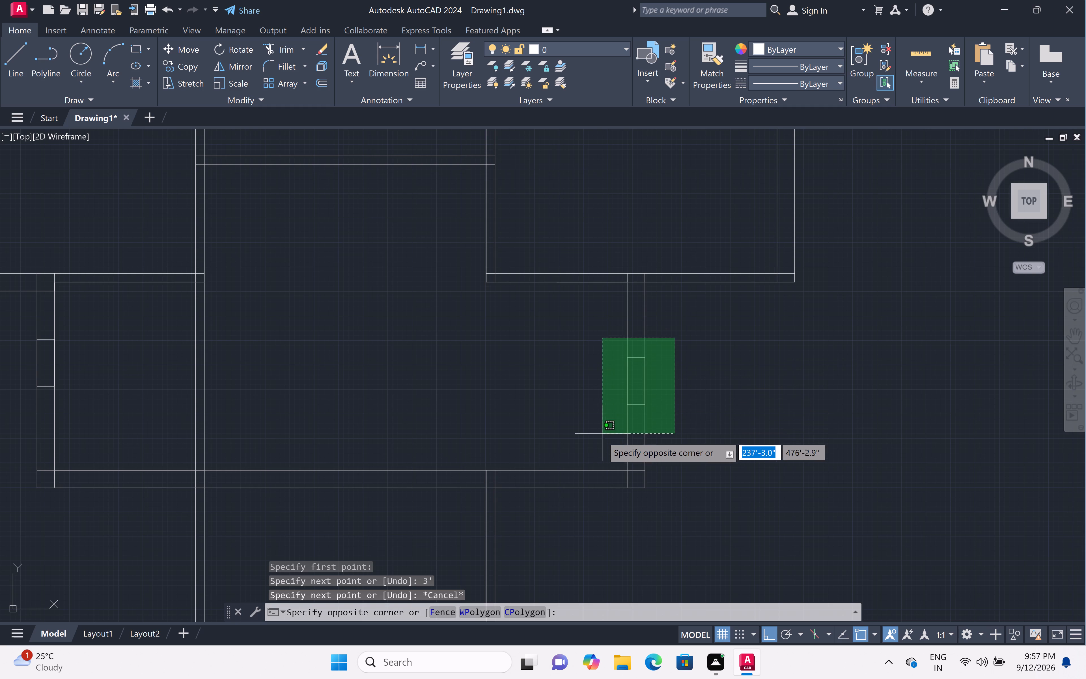
click(599, 452)
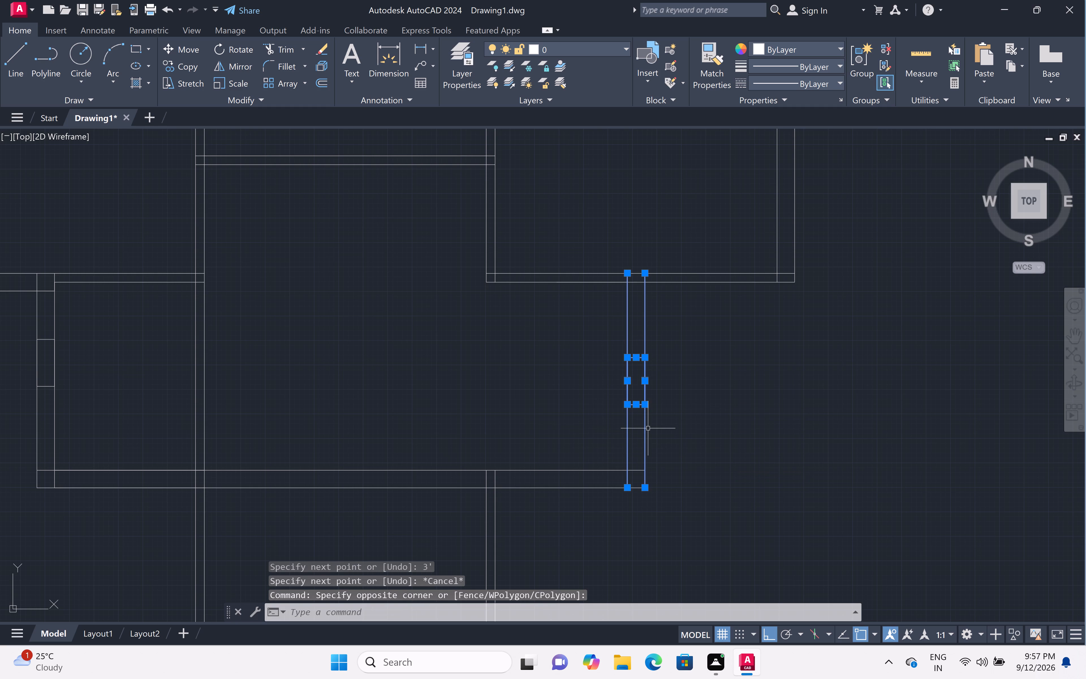
key(Delete)
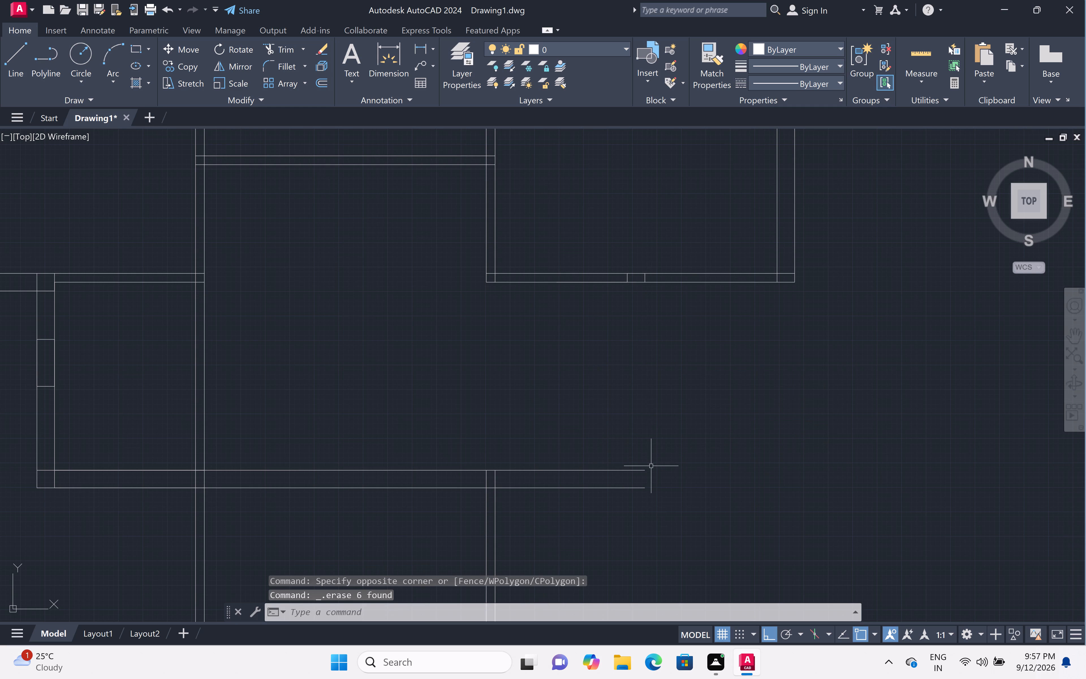
Extend the lower section's bottom wall inner line 2' to the right, continuing it up to the right bay's bottom wall.
key(l)
key(space)
drag(647, 467, 650, 467)
key(2)
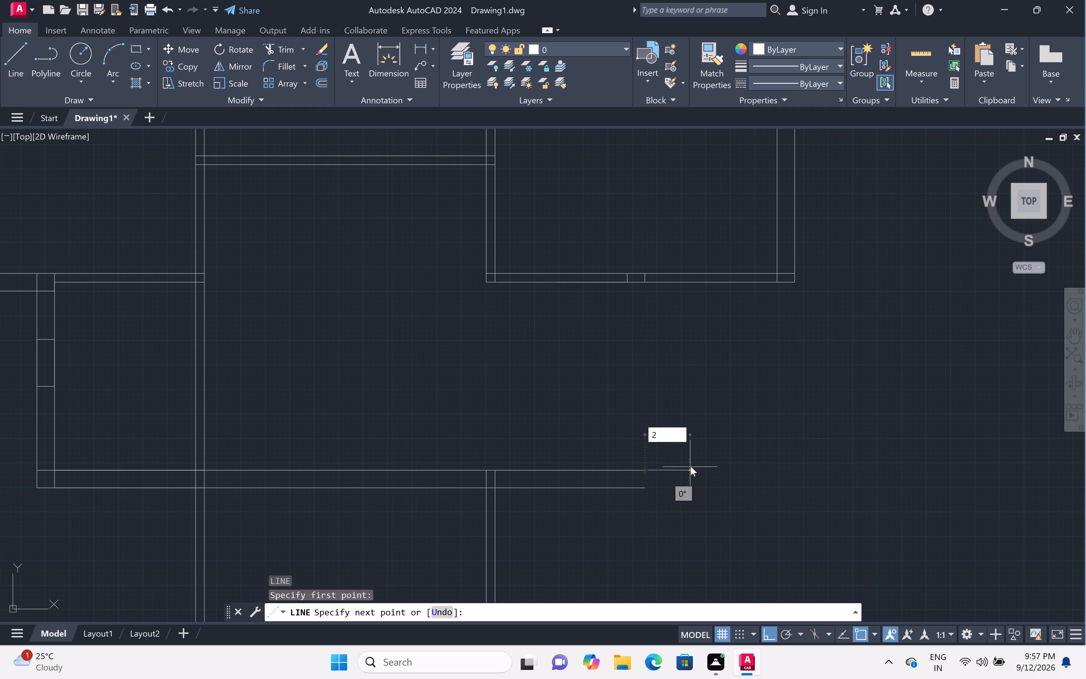
text(')
key(space)
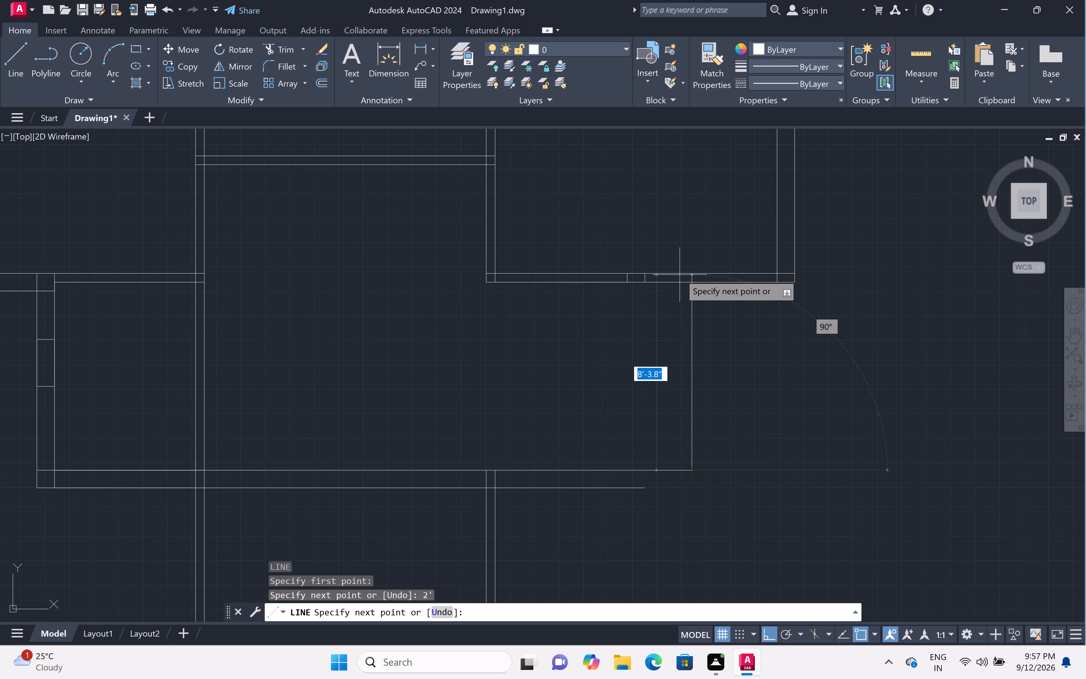
click(691, 274)
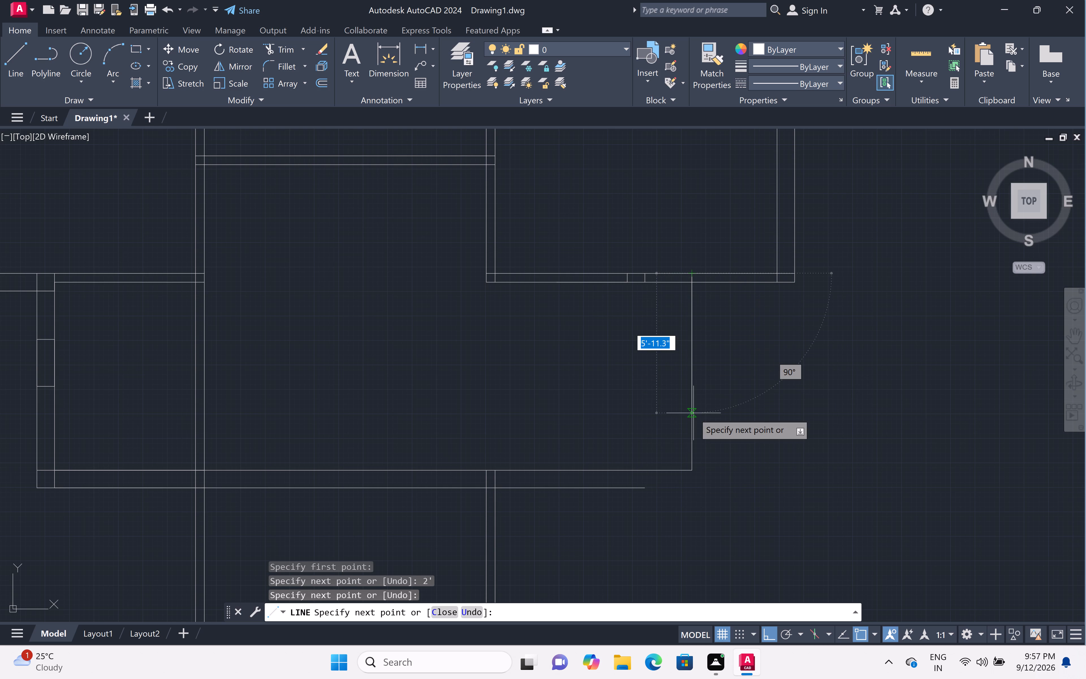
key(space)
Extend the outer line of the lower section's bottom wall 2' to the right.
key(space)
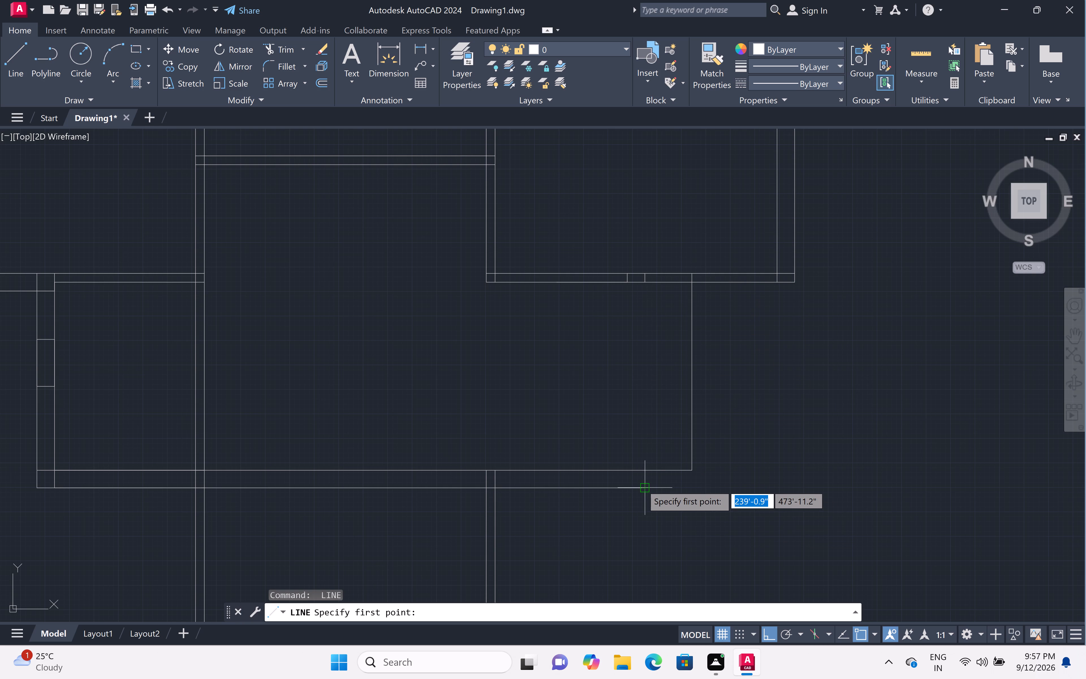
drag(643, 485, 648, 484)
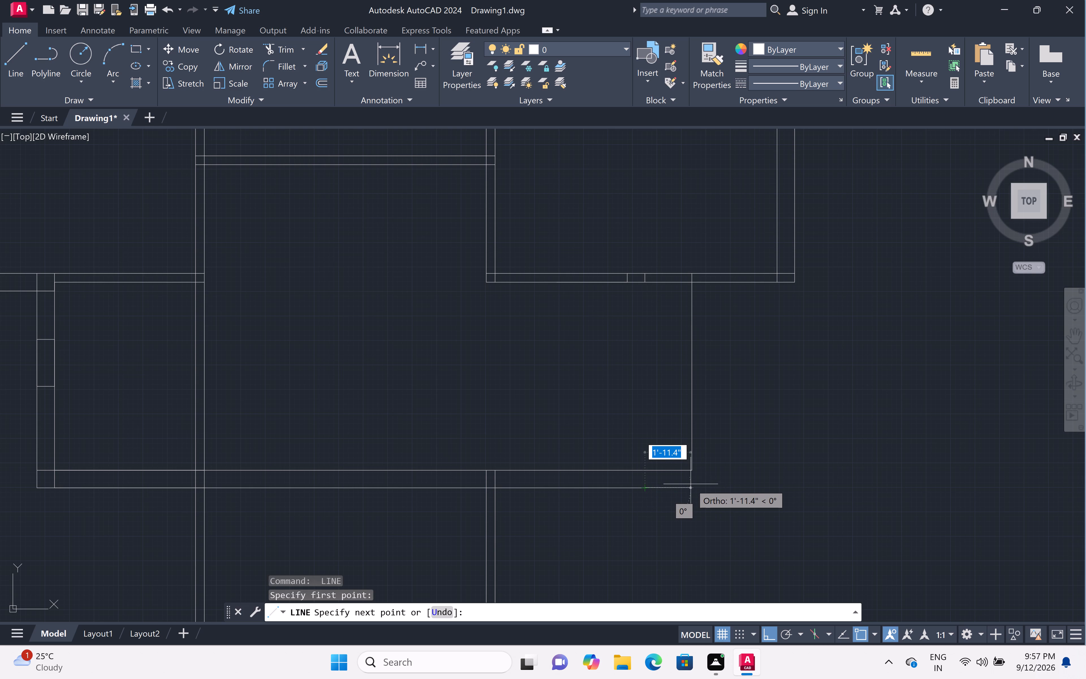
key(2)
key(apostrophe)
key(space)
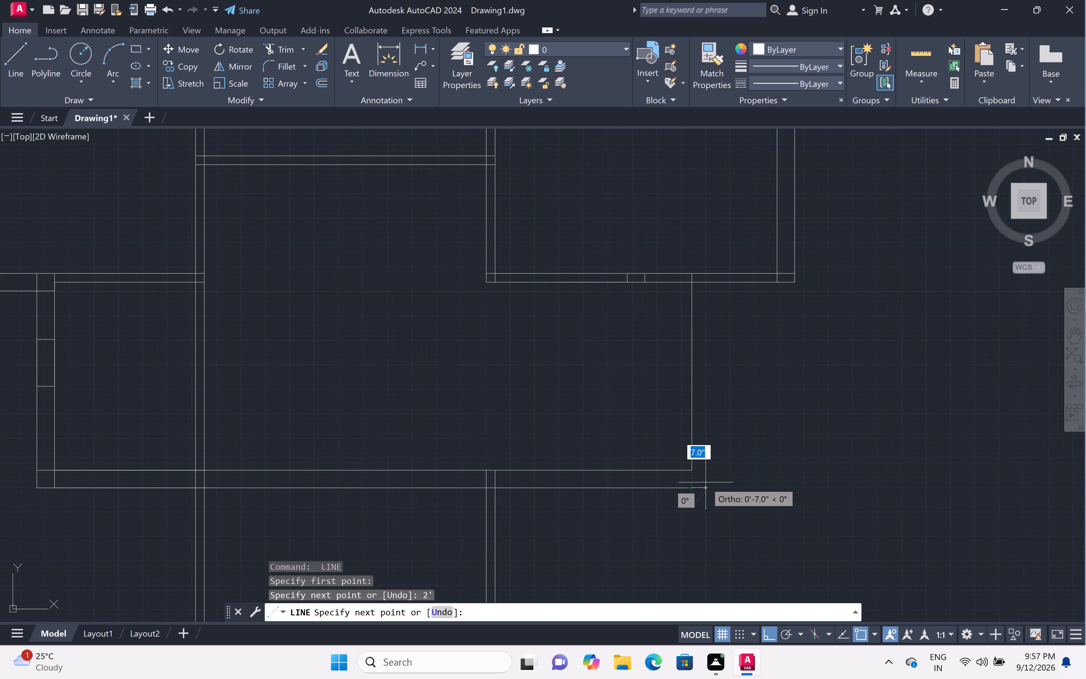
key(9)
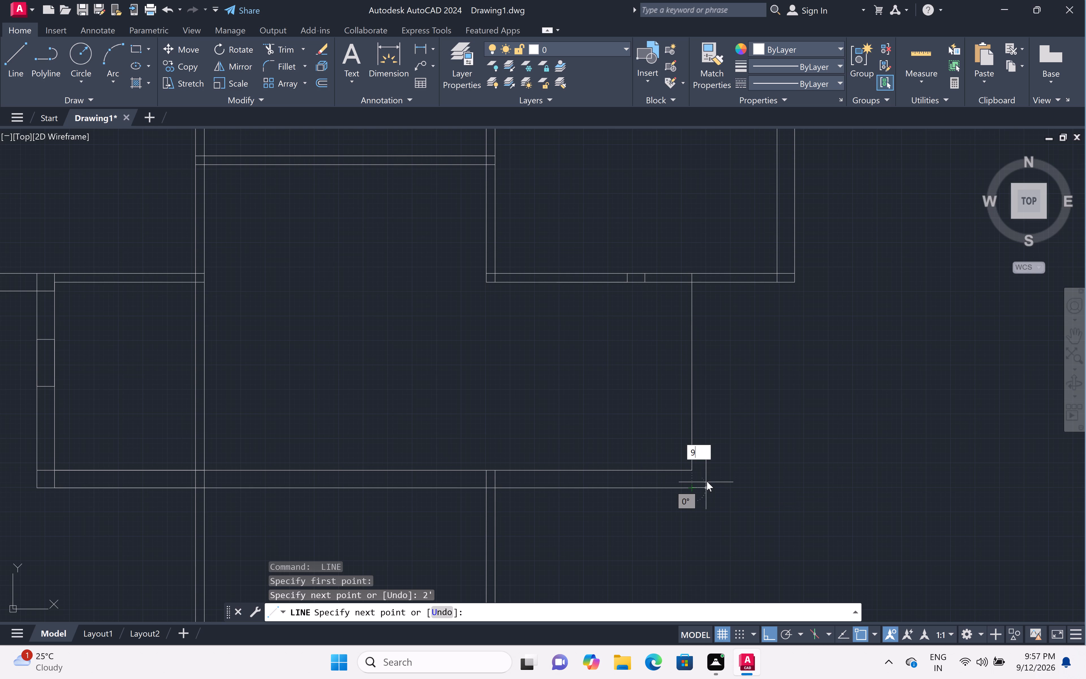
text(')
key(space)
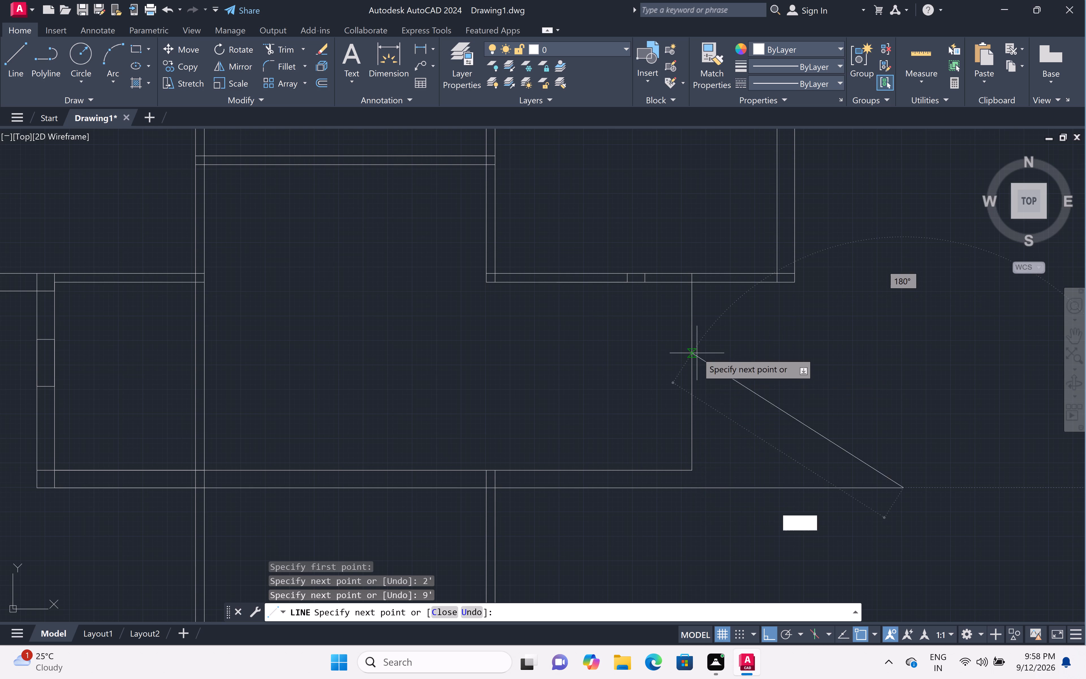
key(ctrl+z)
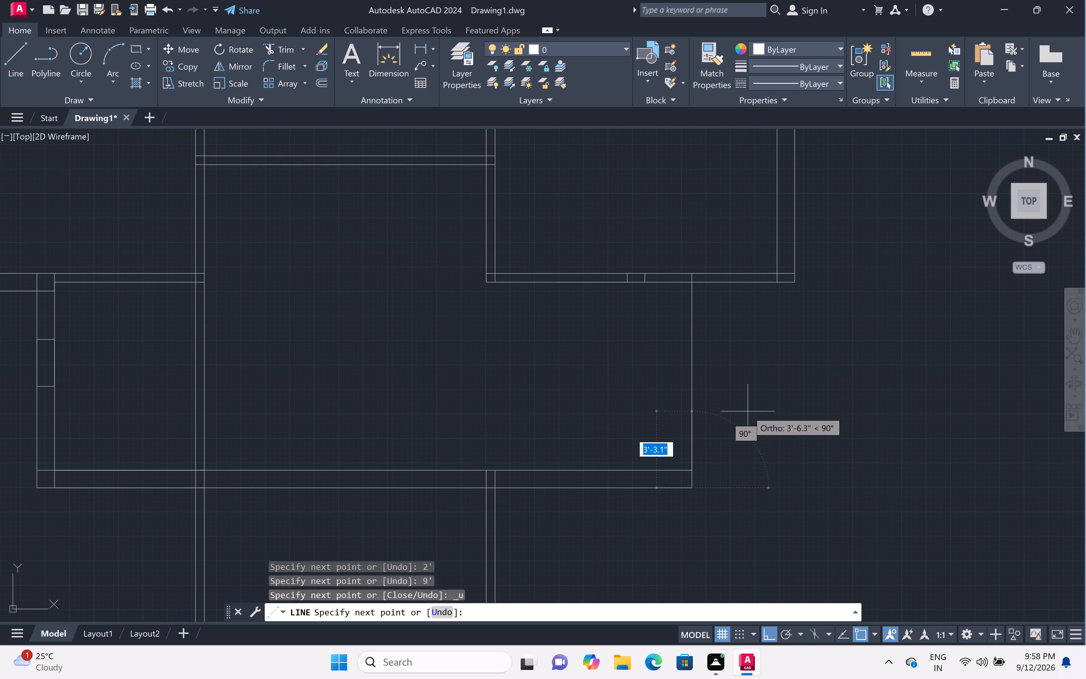
Continue the outer line 9" further right and up to the right bay's bottom wall, forming the new right outer wall.
key(9)
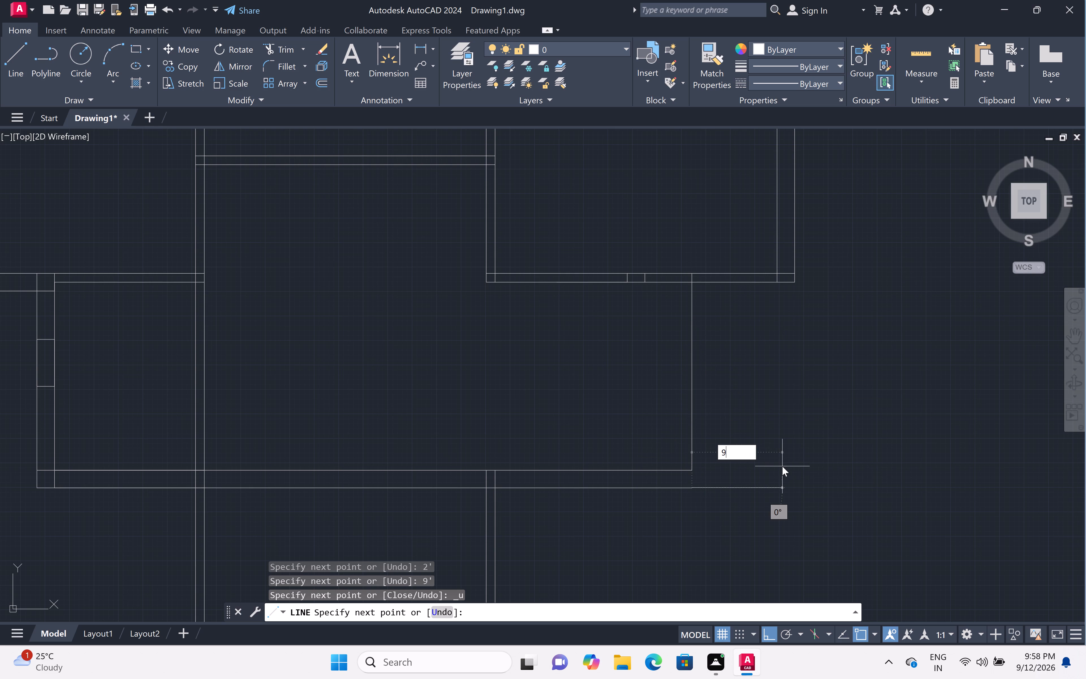
text(")
key(space)
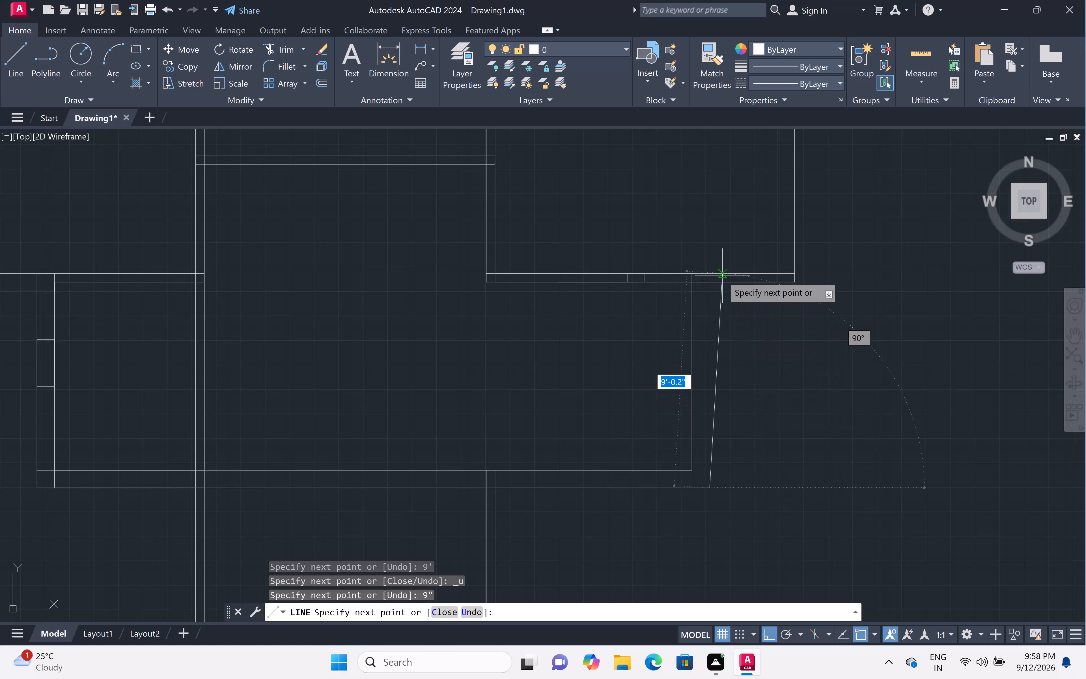
click(710, 274)
key(Escape)
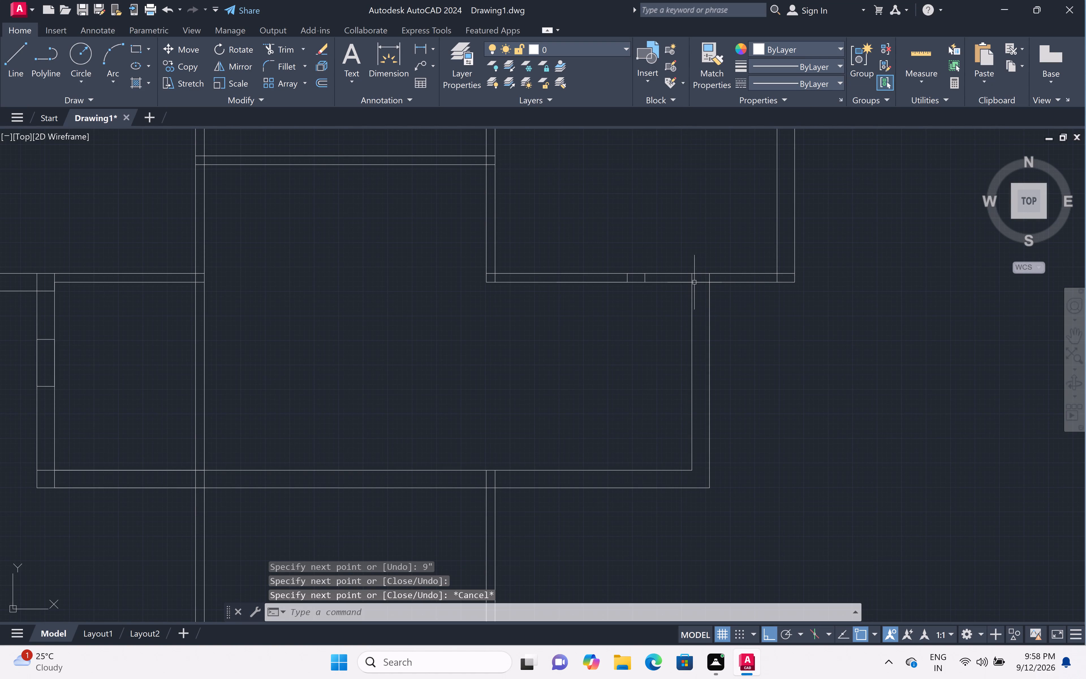
Trim away the two leftover stubs of the erased right wall inside the right bay's bottom wall.
text(tr)
key(space)
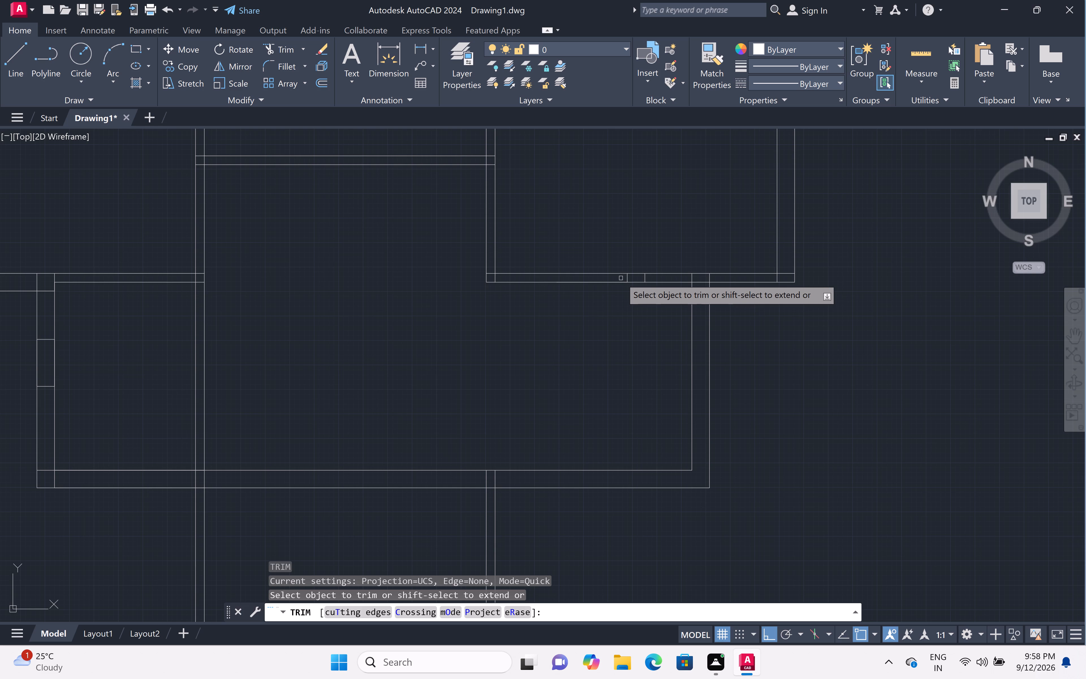
click(621, 278)
click(653, 278)
scroll(654, 278, down, 4)
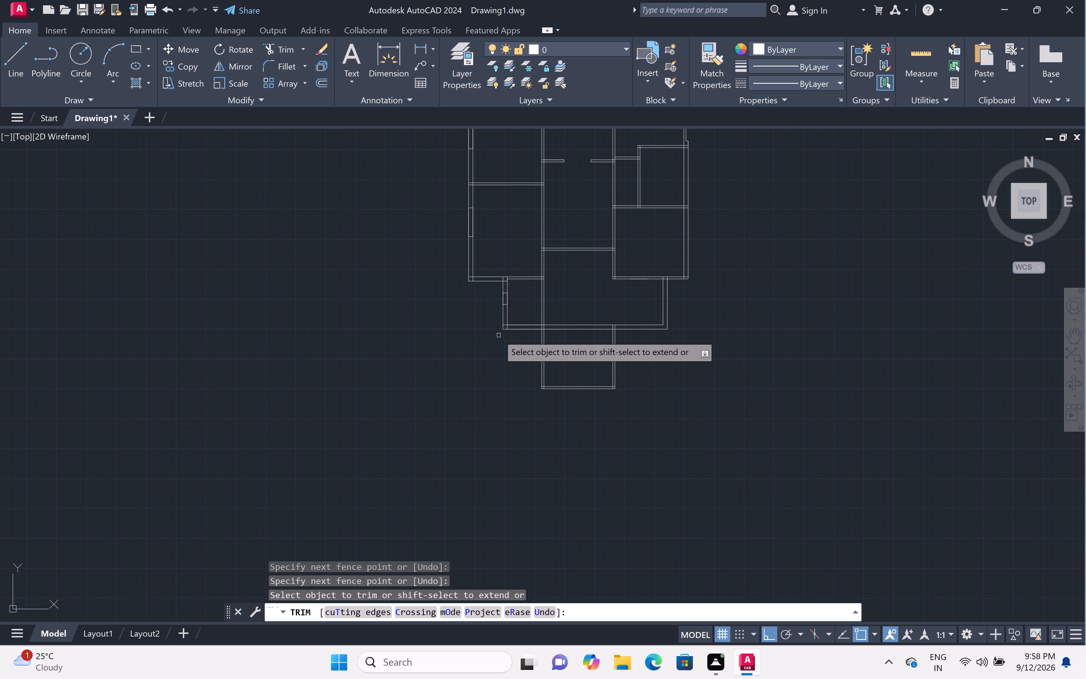
scroll(499, 289, up, 4)
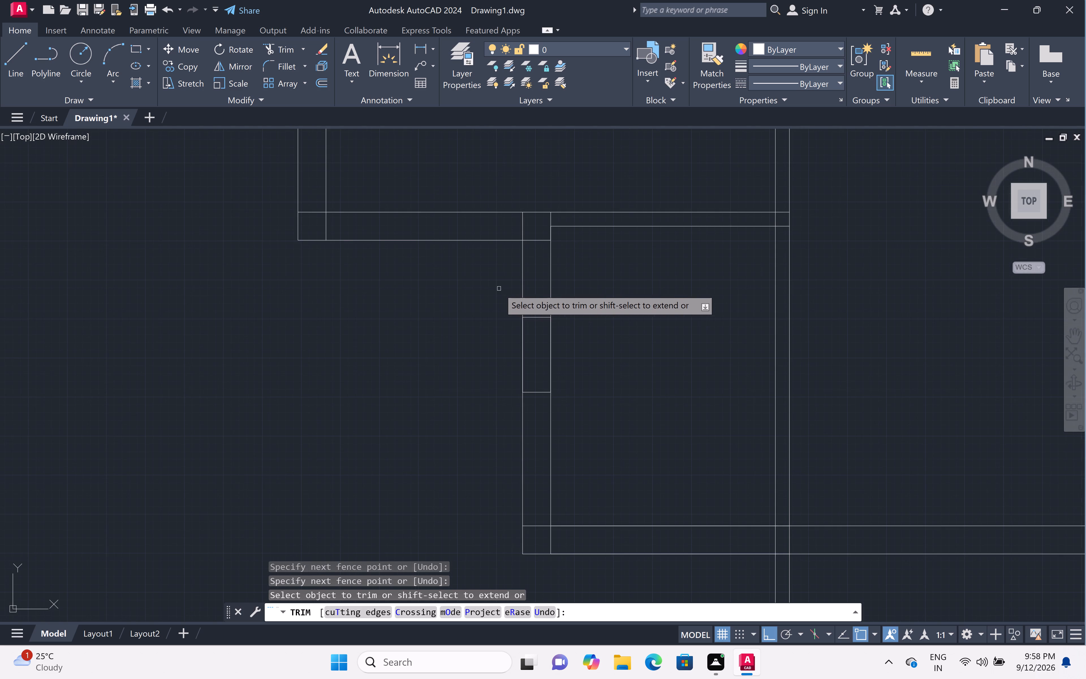
scroll(504, 289, down, 1)
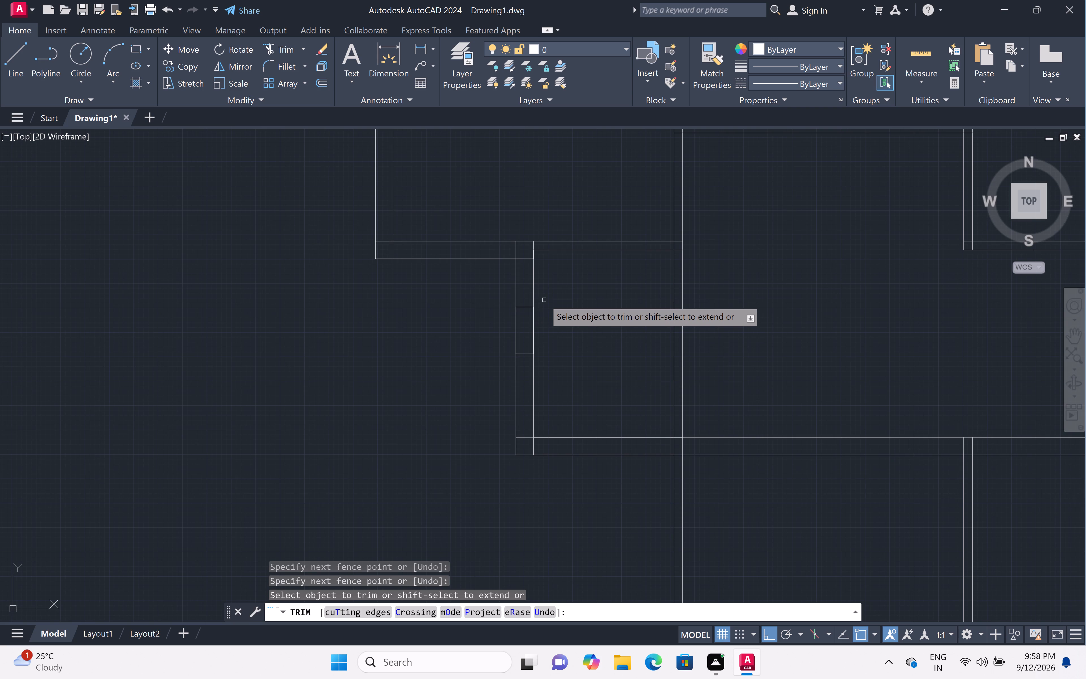
key(Escape)
Erase the projecting lower section's left outer wall lines together with the 2' window outline in them.
click(545, 296)
click(487, 388)
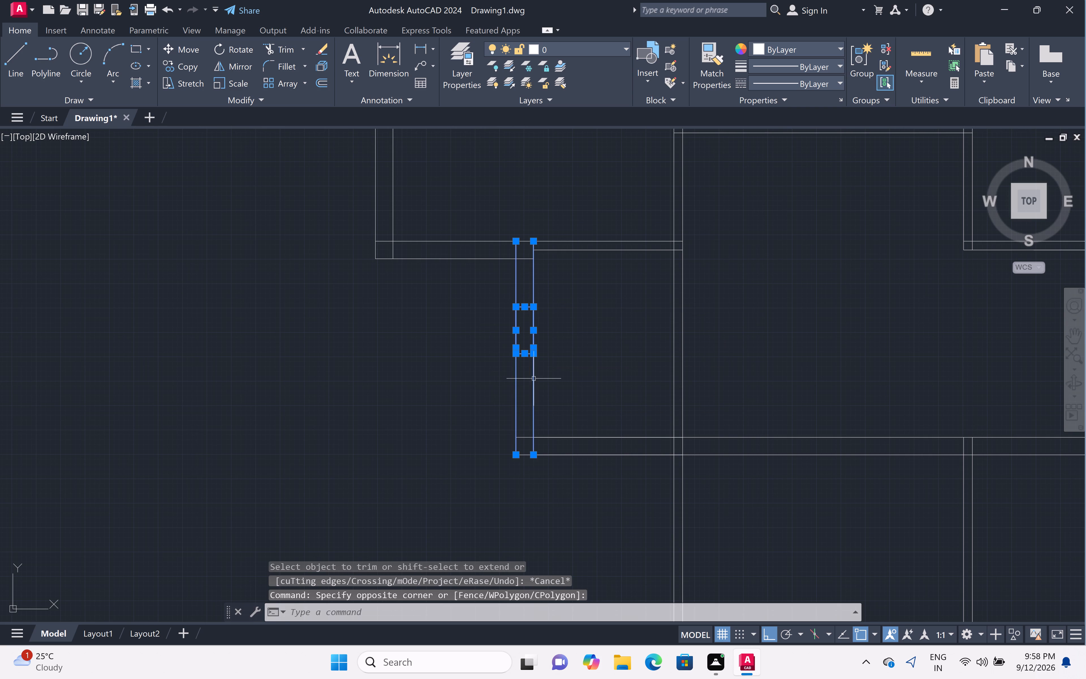
key(Delete)
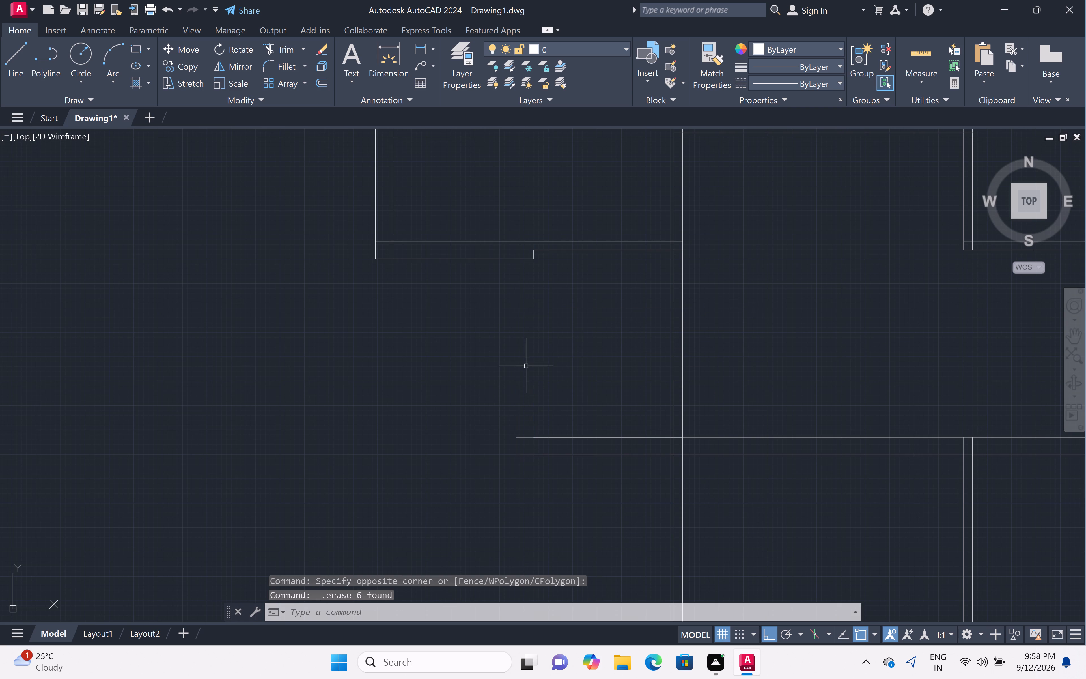
Extend the inner line of the lower section's bottom wall 2' to the left.
text(l)
key(space)
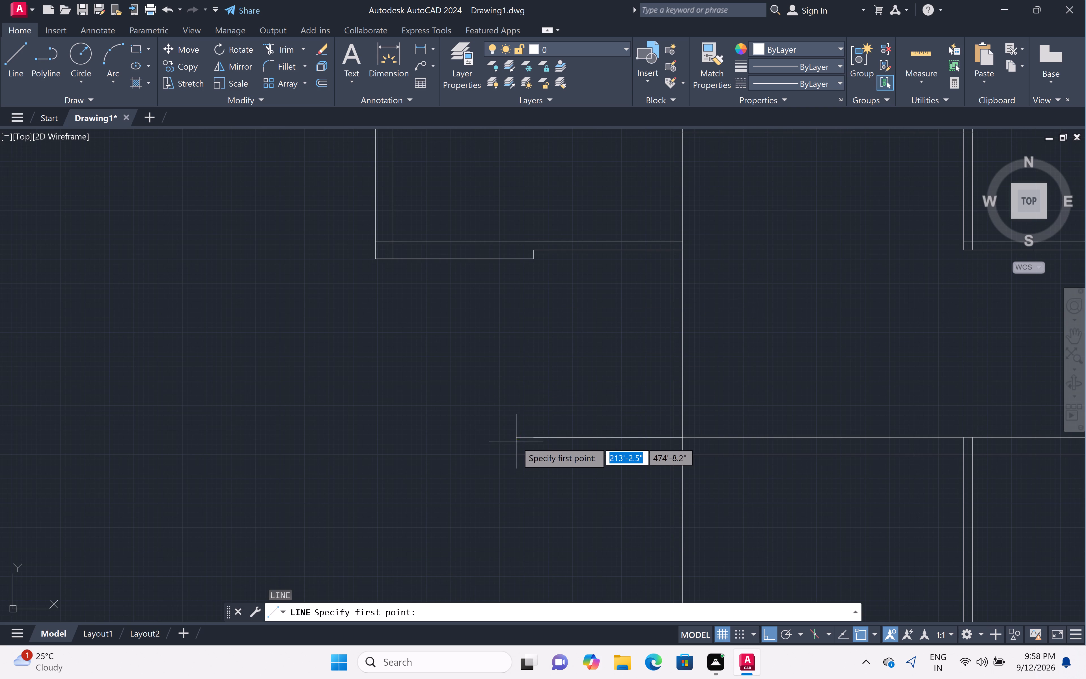
double_click(516, 439)
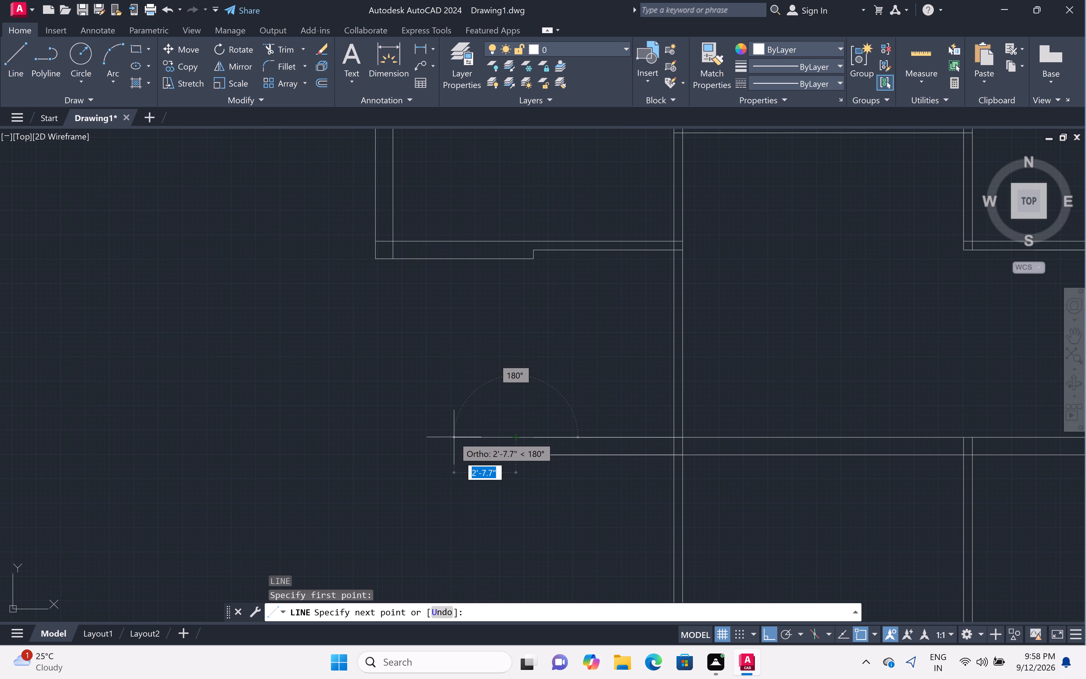
key(2)
text(')
key(space)
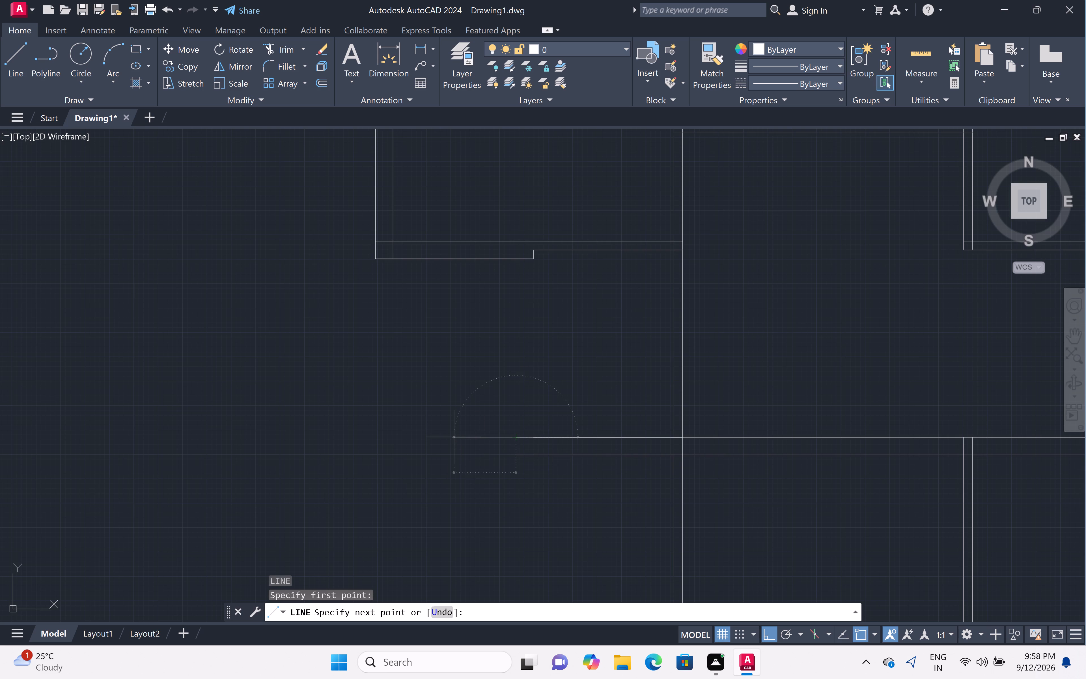
key(space)
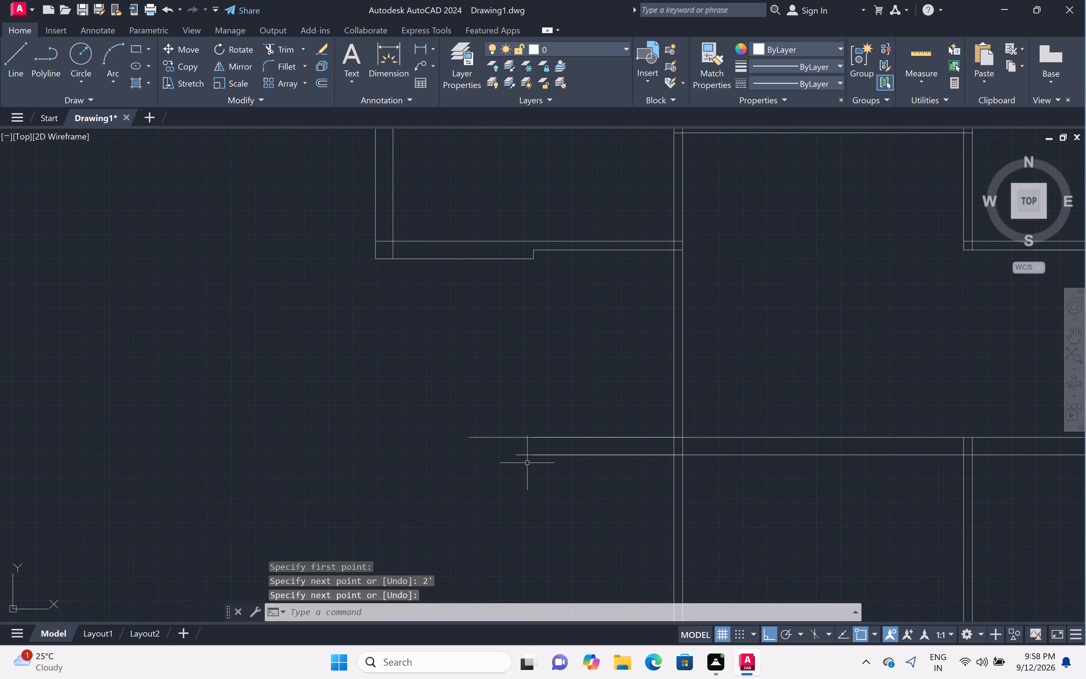
Extend the bottom wall's outer line 2' left plus 9", and continue it up to the left bay's bottom wall as the new left outer face.
key(space)
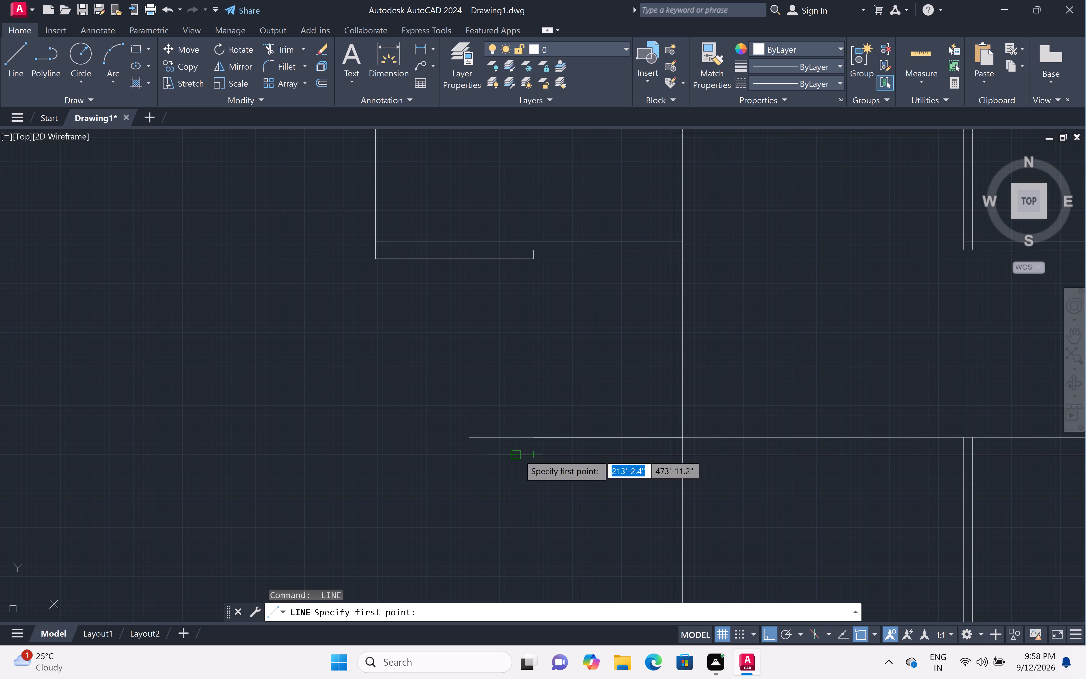
click(518, 454)
text(2')
key(space)
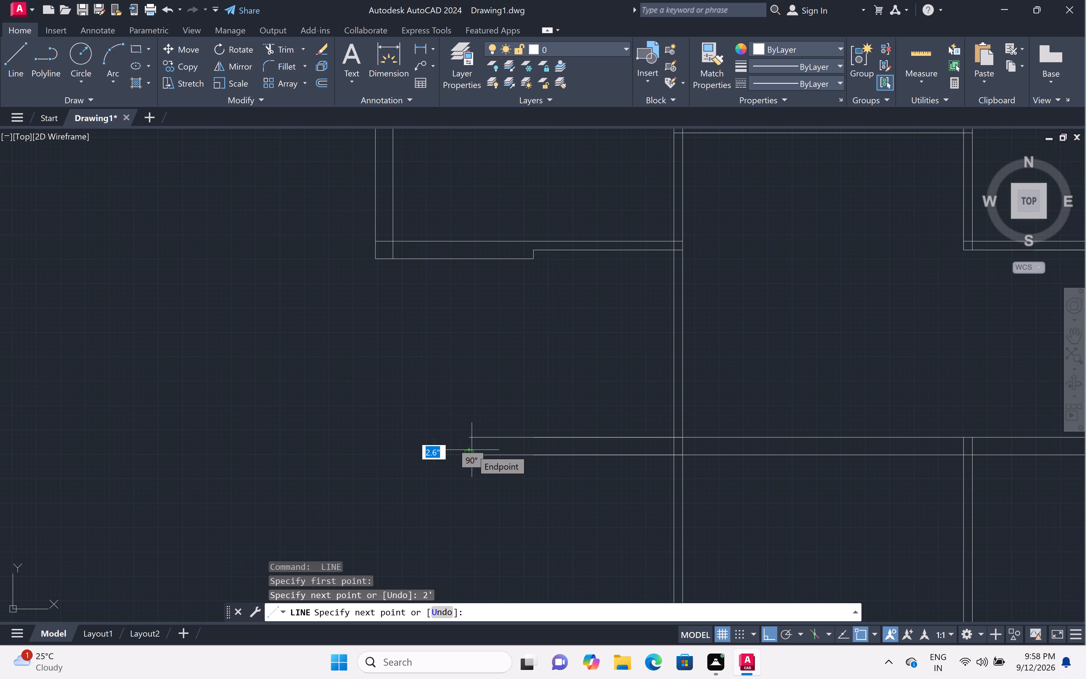
key(9)
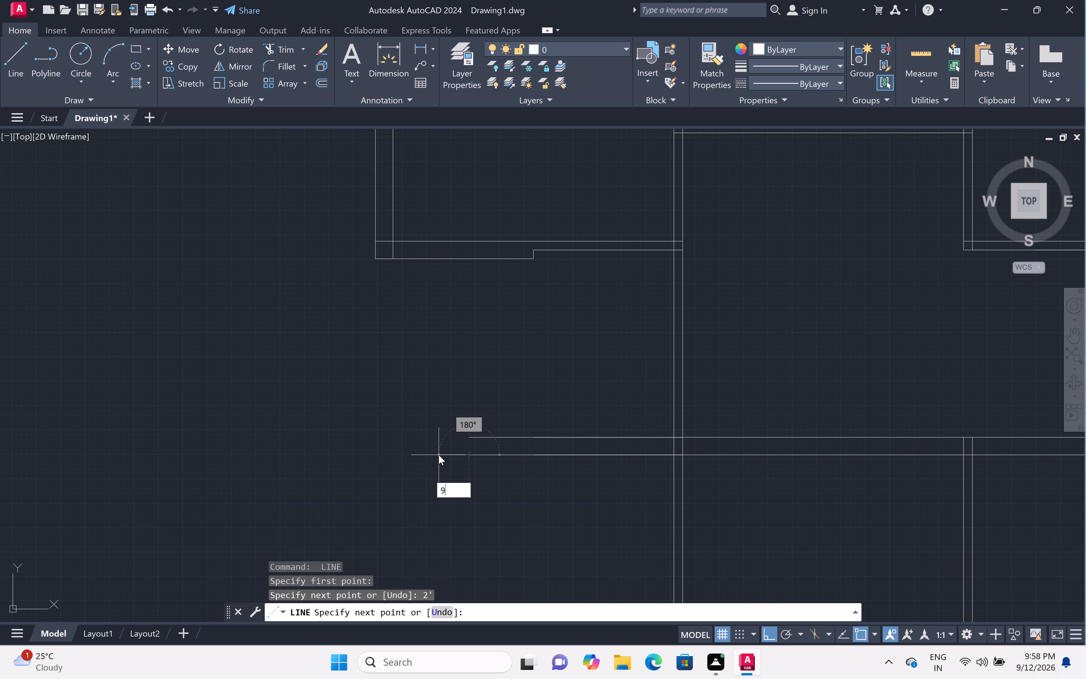
text(")
key(space)
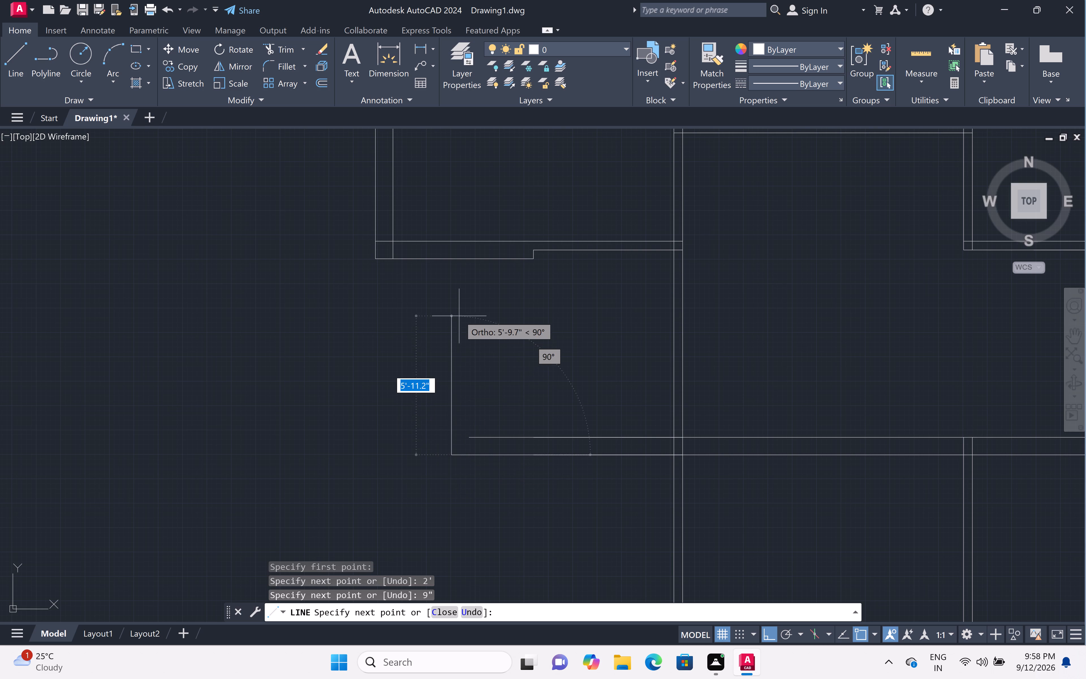
click(449, 242)
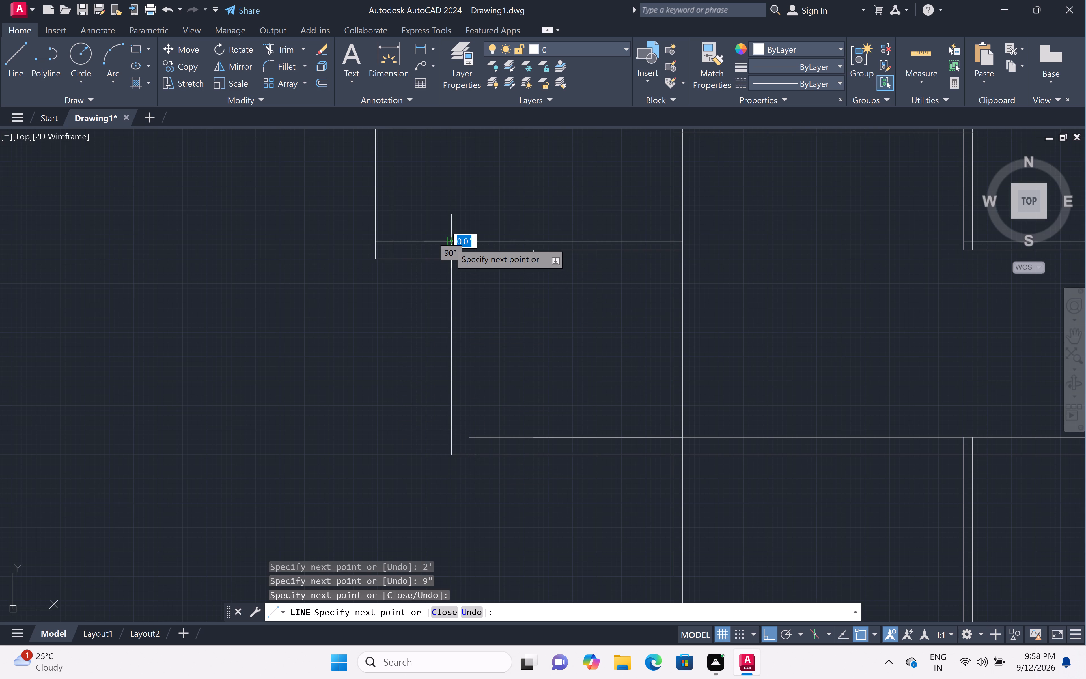
key(space)
Draw the new left wall's inner line from the bottom wall's inner corner up to the left bay's bottom wall.
key(space)
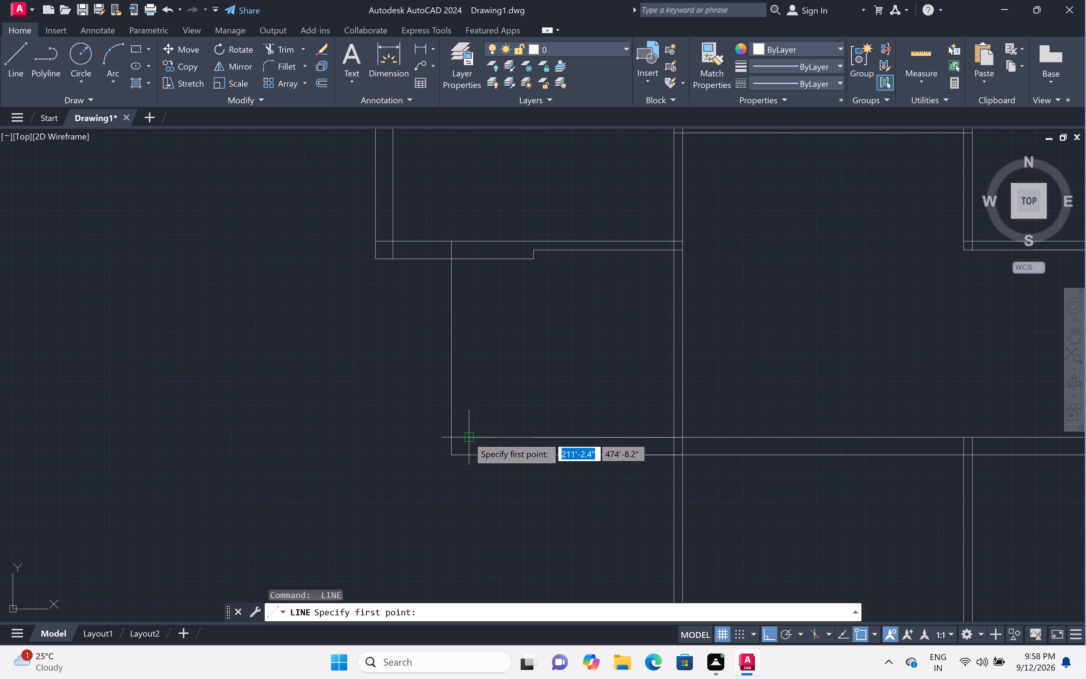
drag(468, 437, 468, 432)
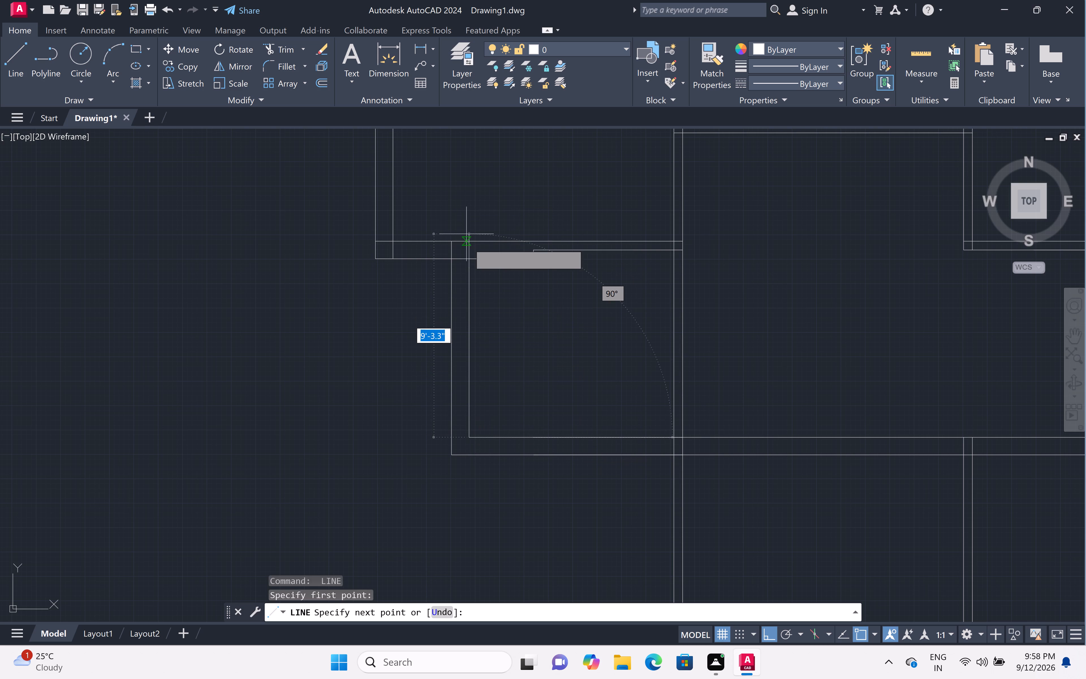
click(467, 243)
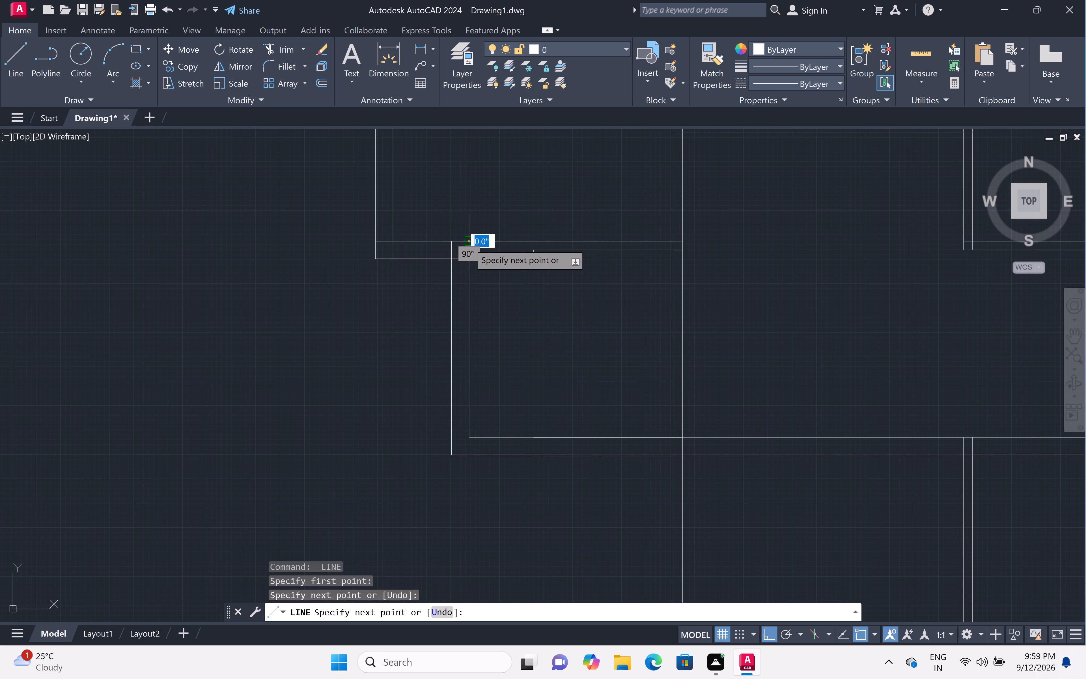
key(space)
Extend the lower line of the left bay's thinner bottom wall segment left to the new left wall's outer line.
scroll(494, 254, down, 5)
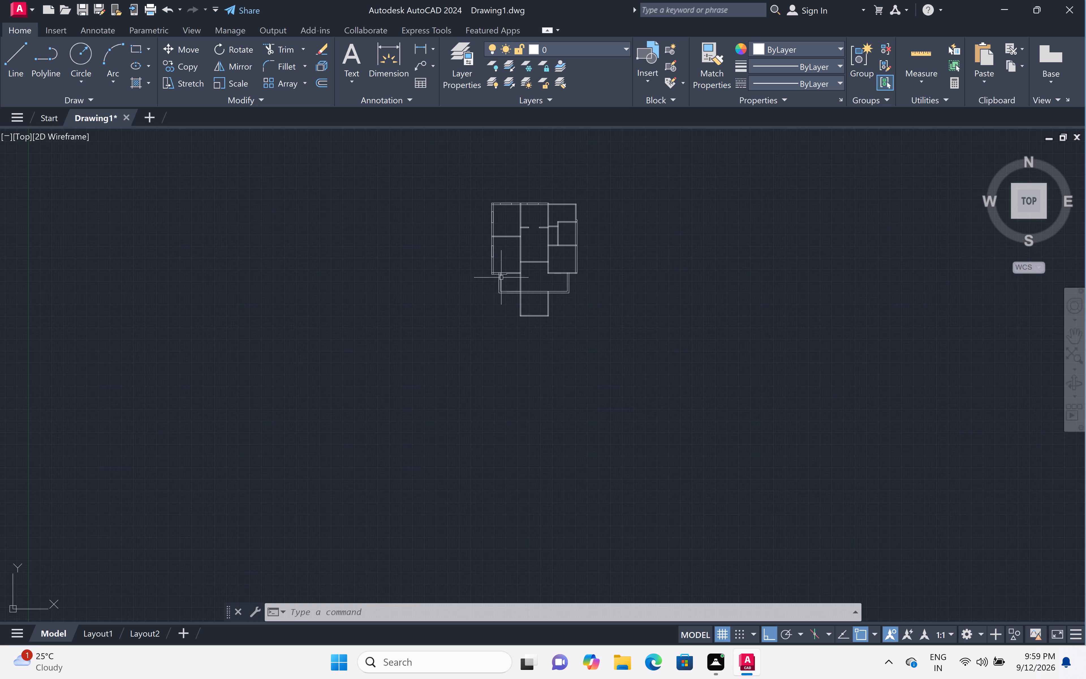
scroll(502, 276, up, 5)
scroll(515, 250, up, 1)
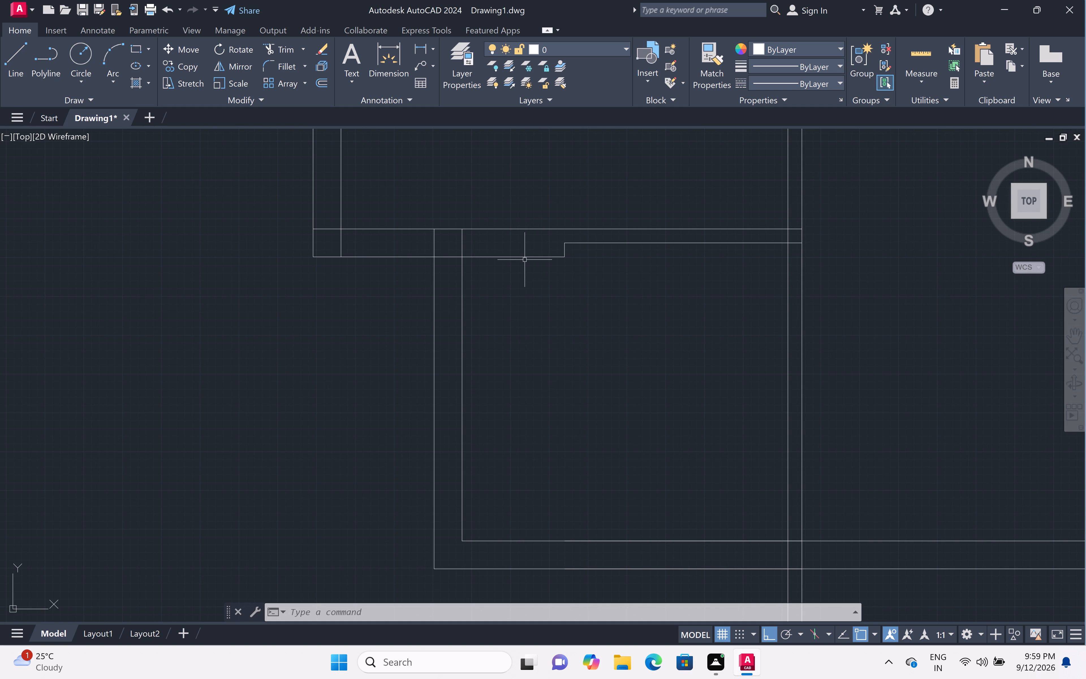
click(524, 257)
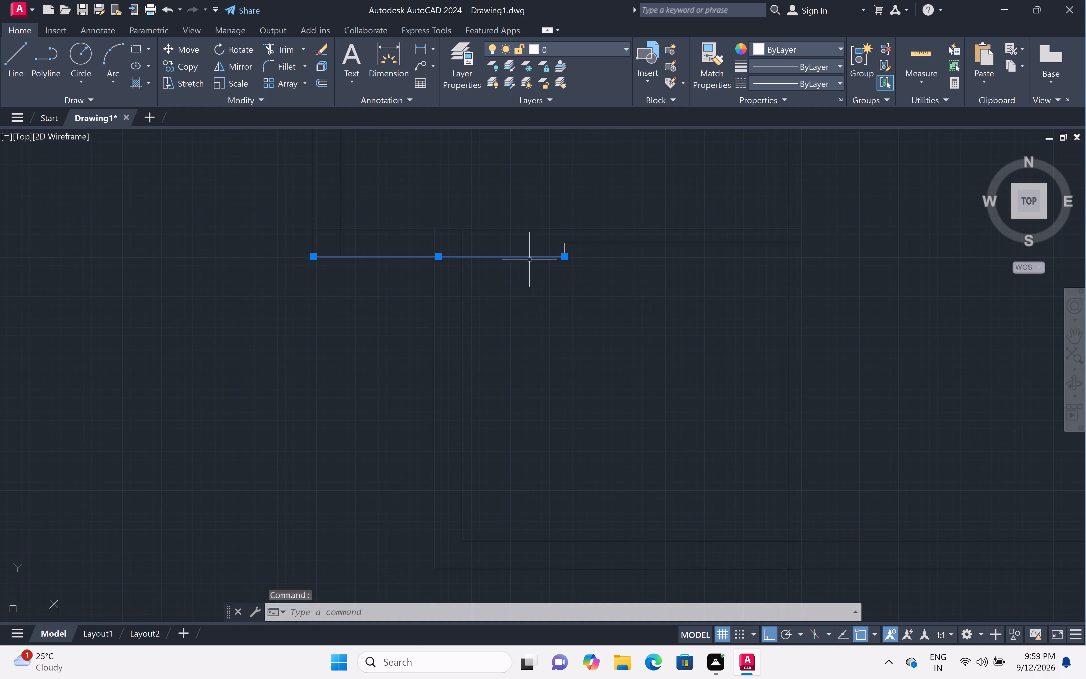
key(Escape)
text(ex)
key(space)
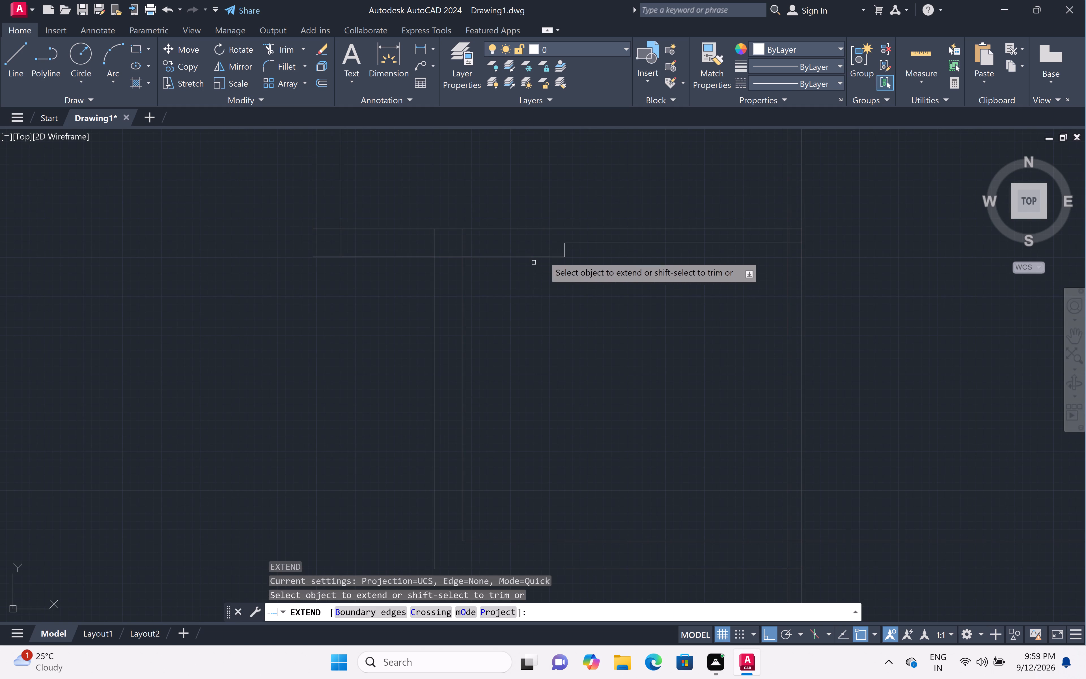
click(598, 241)
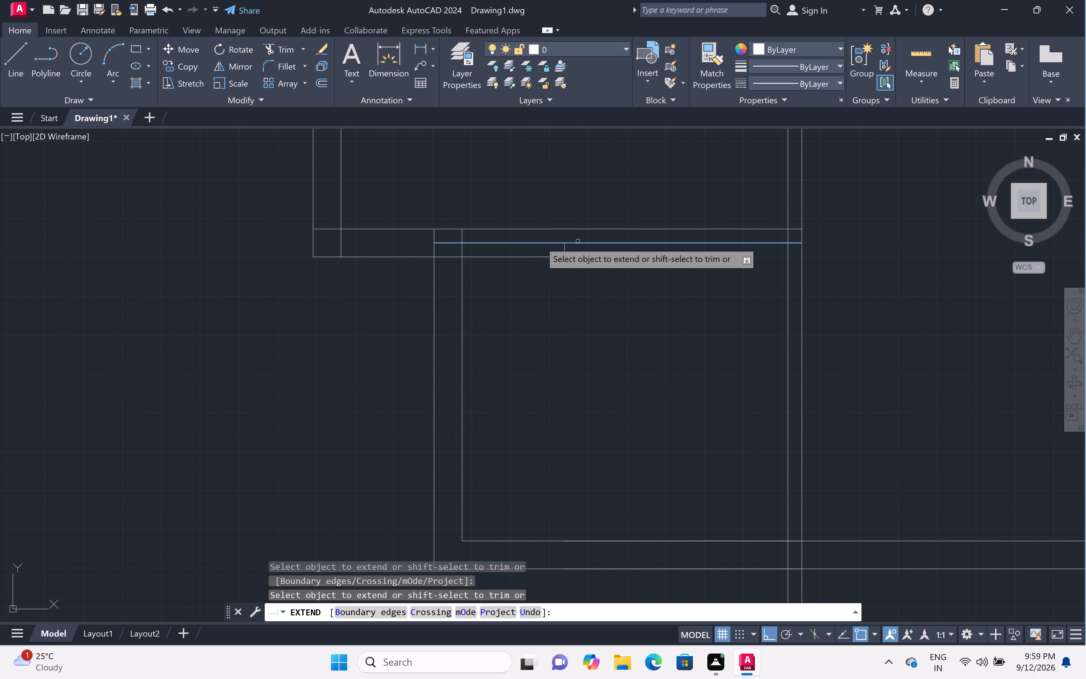
click(535, 242)
key(Escape)
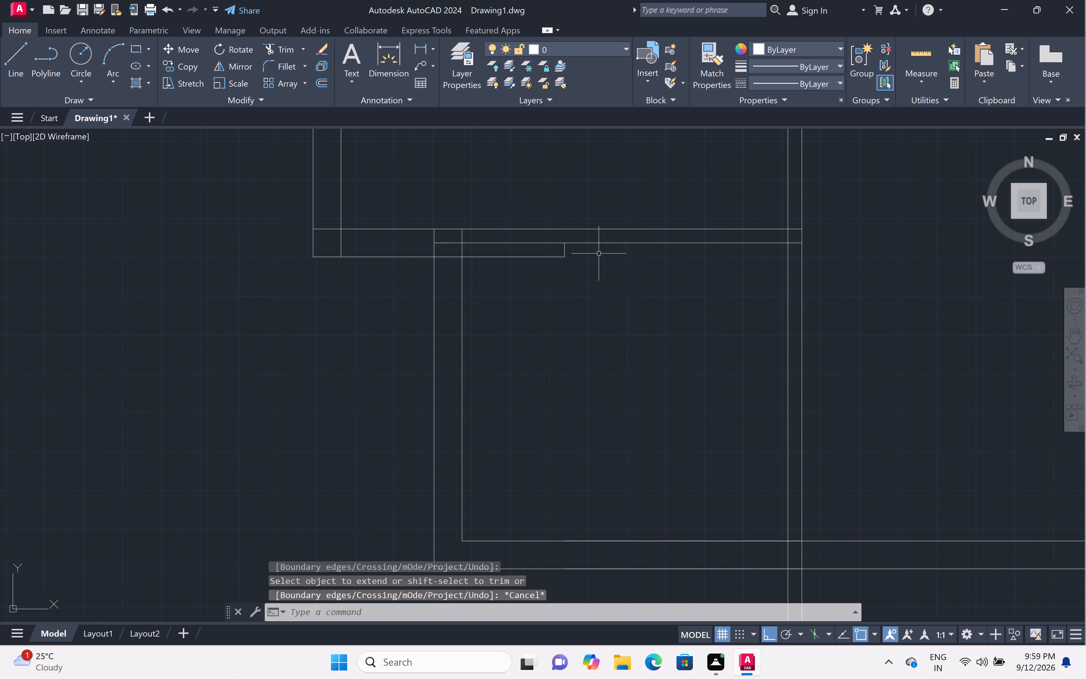
Trim the left bay's thicker bottom wall line back to the new left wall's outer line and remove the short step line.
text(tr)
key(space)
double_click(574, 253)
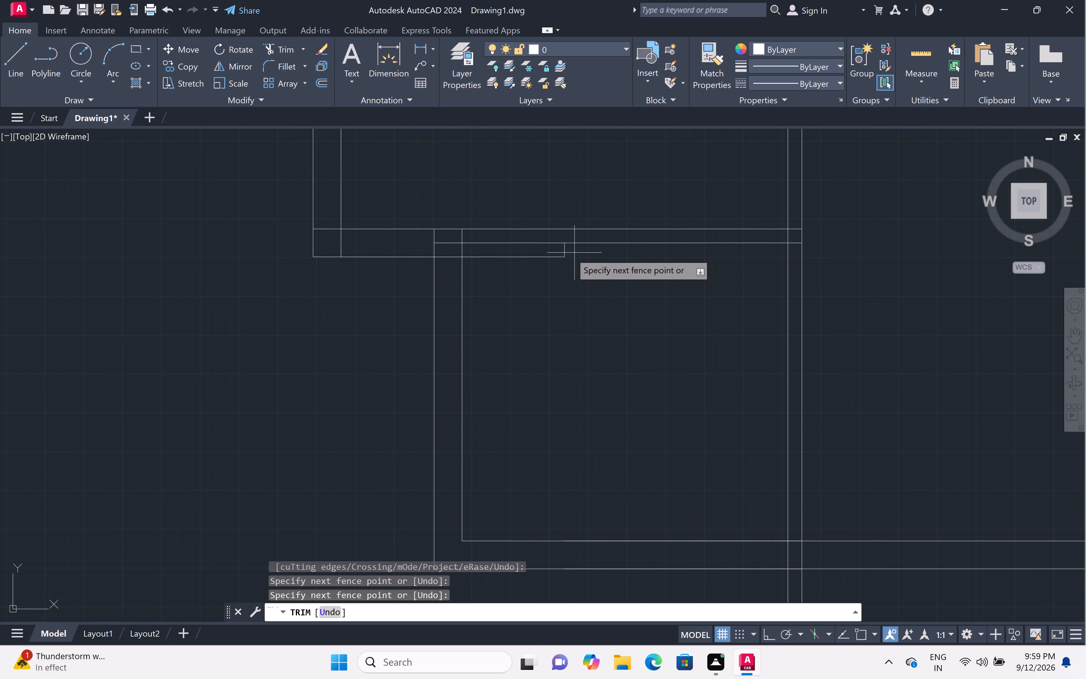
click(522, 273)
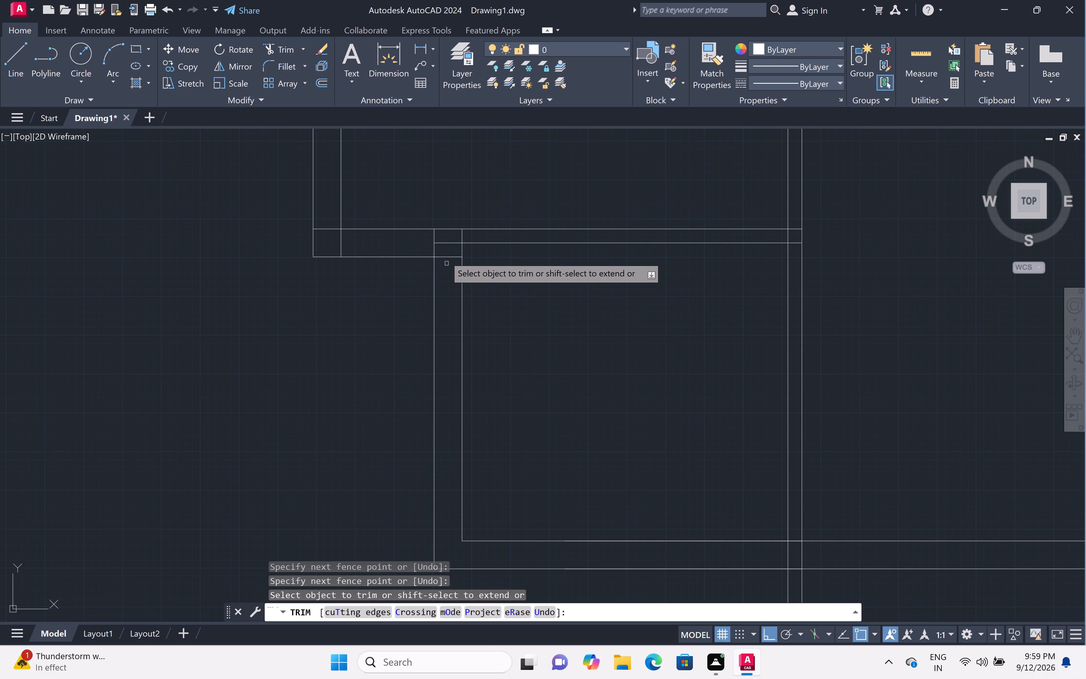
click(444, 254)
click(445, 265)
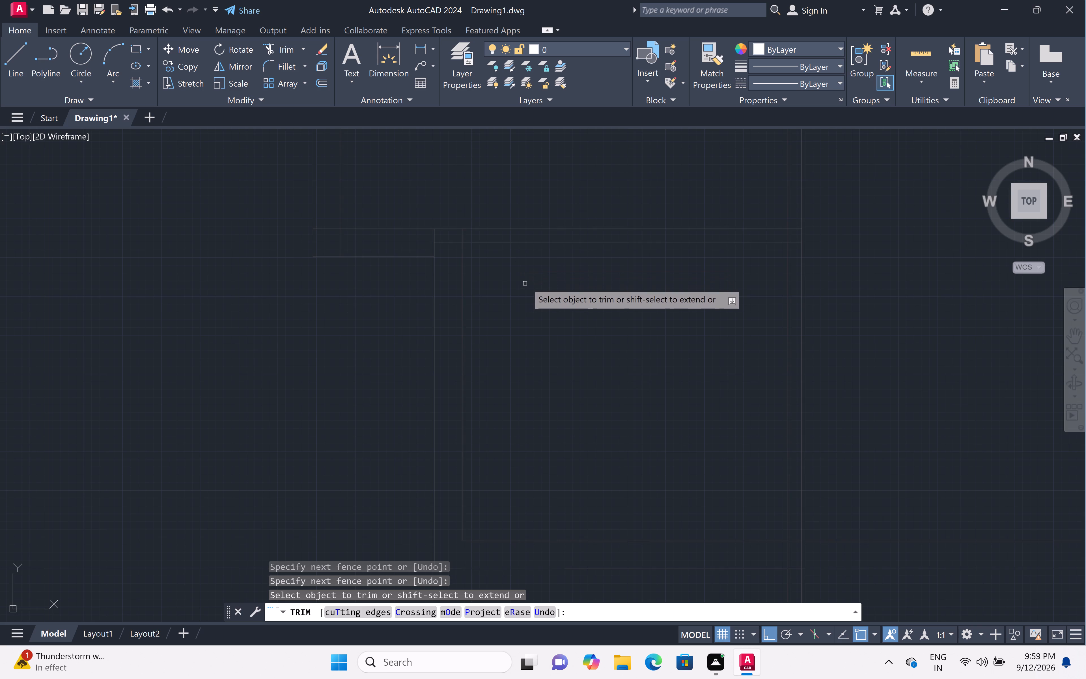
key(Escape)
Draw a 2' long window outline across the 9" thickness of the lower section's new left wall.
key(l)
key(space)
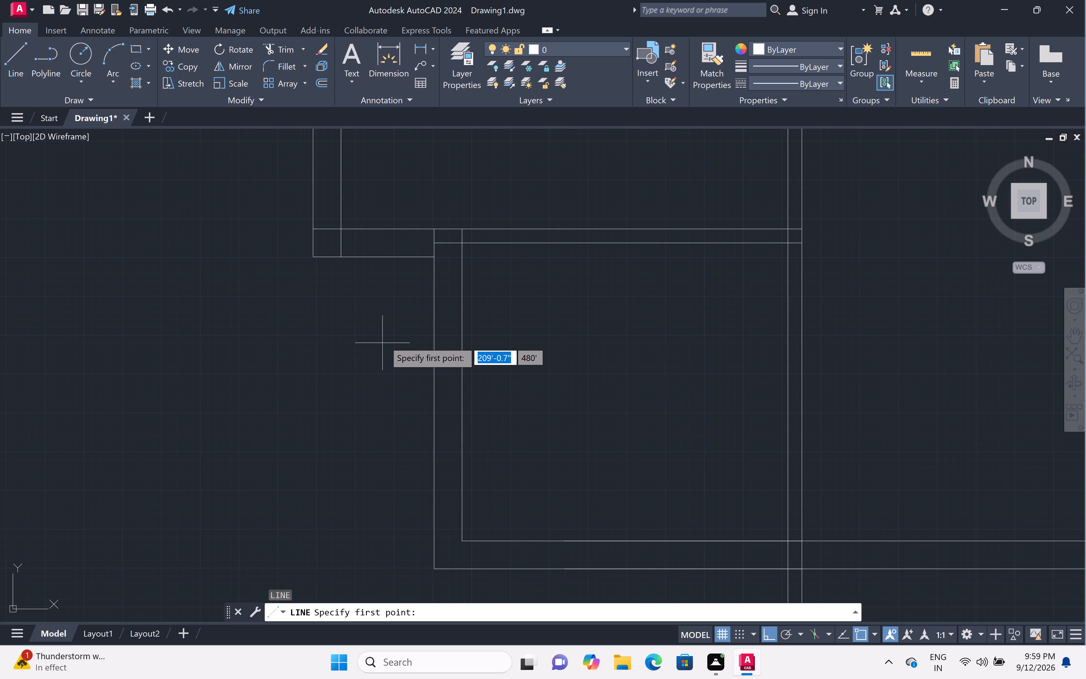
drag(434, 338, 438, 338)
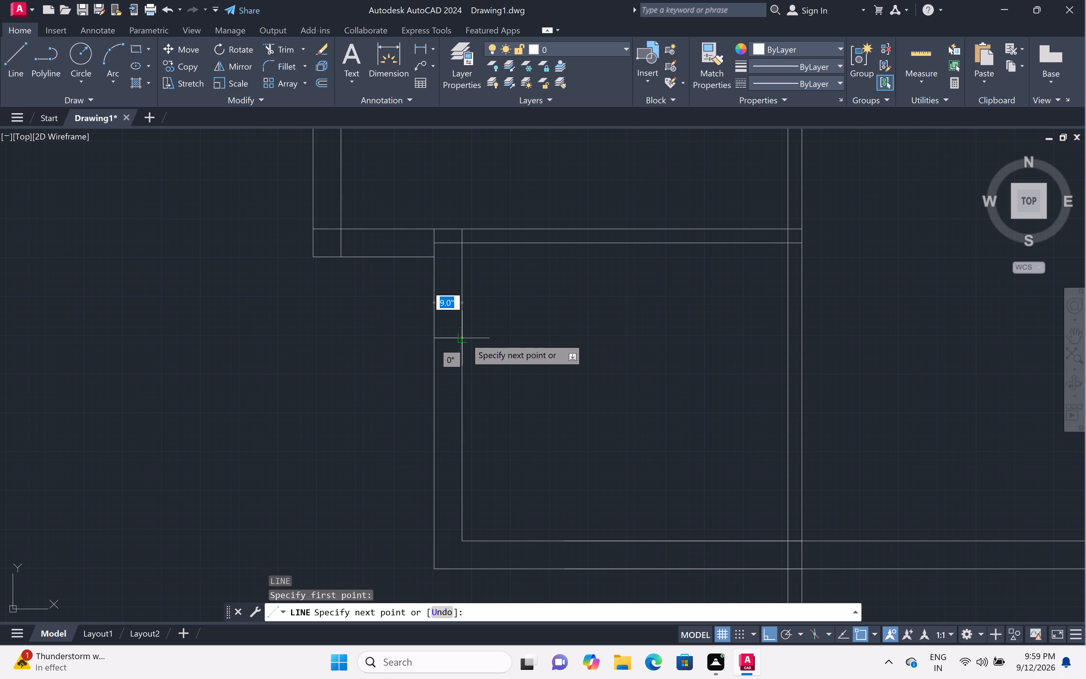
drag(460, 338, 460, 343)
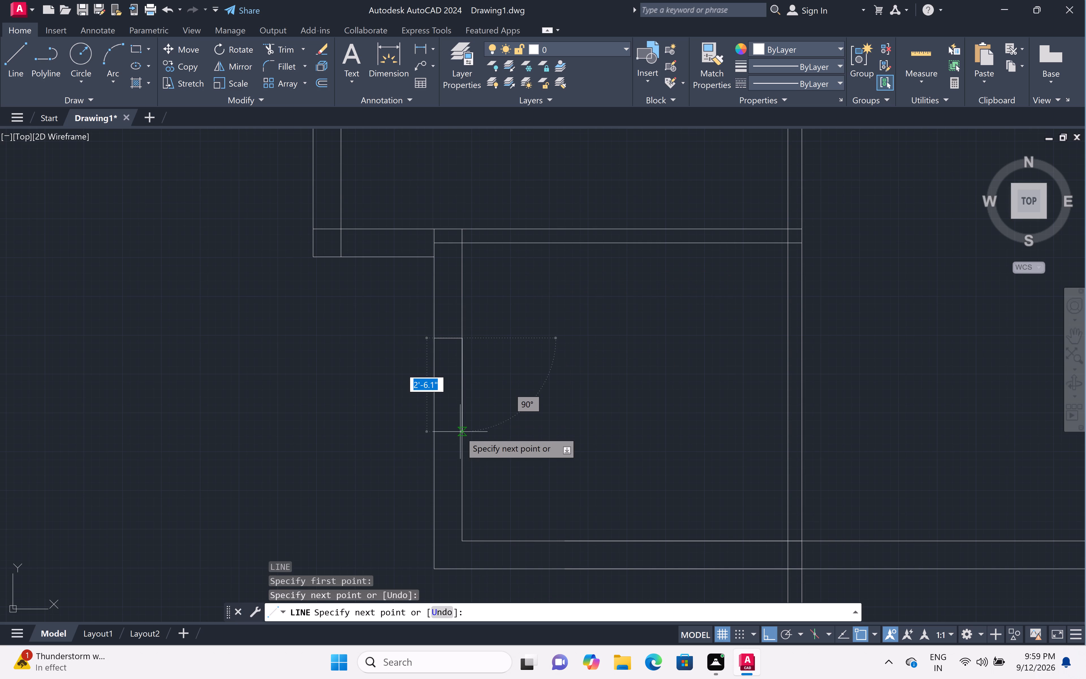
key(2)
key(apostrophe)
key(space)
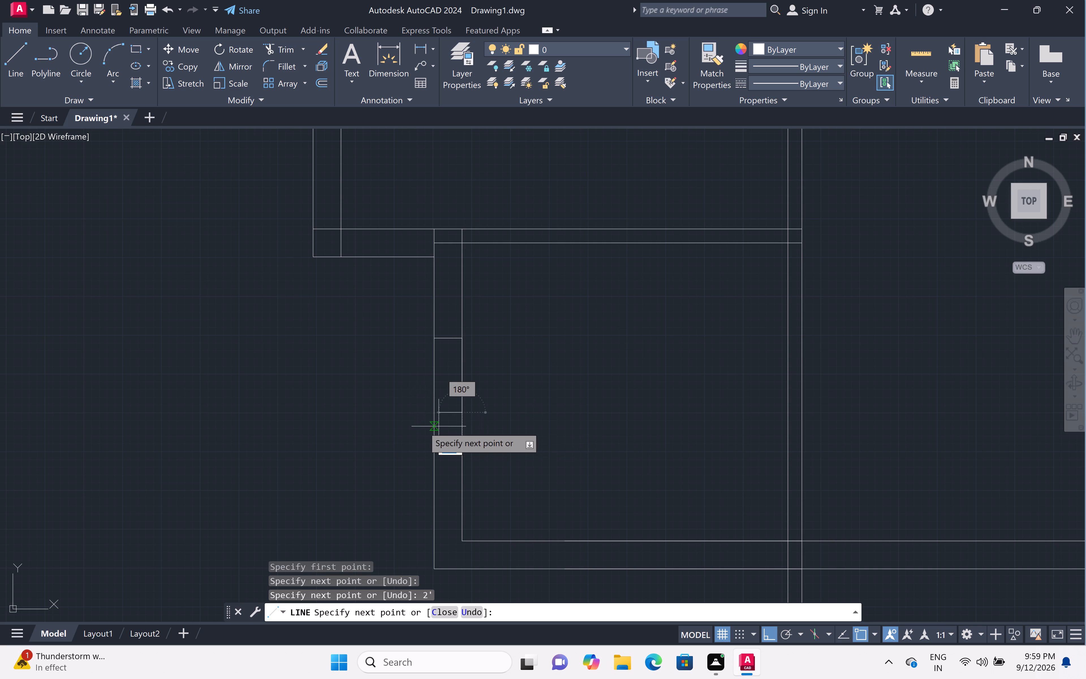
drag(432, 413, 433, 401)
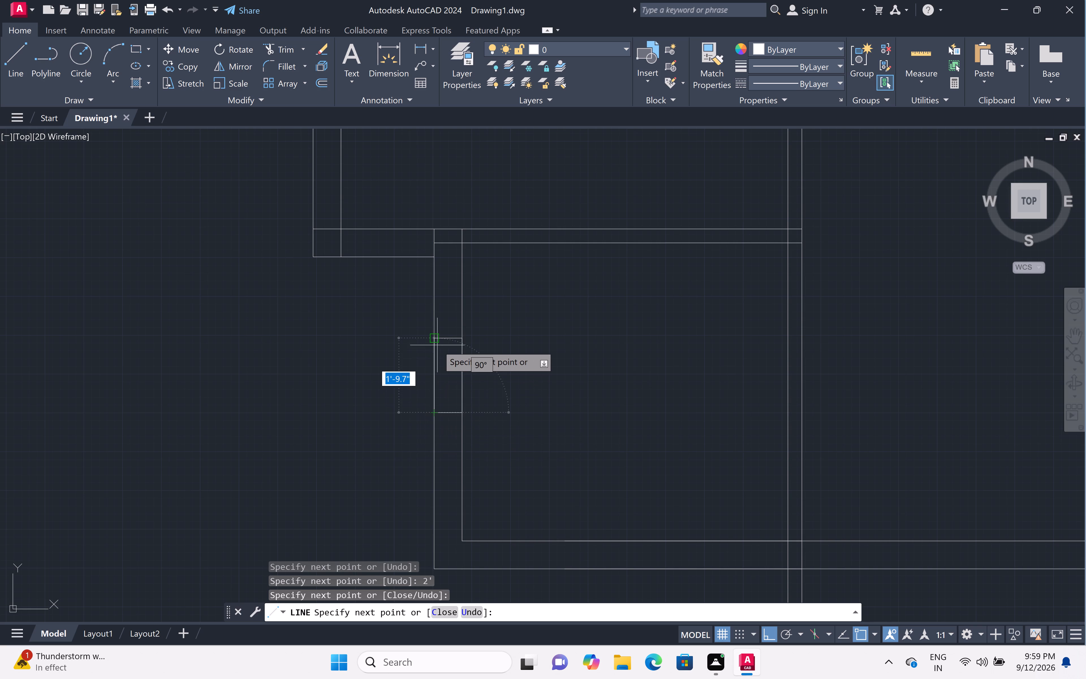
click(434, 340)
key(space)
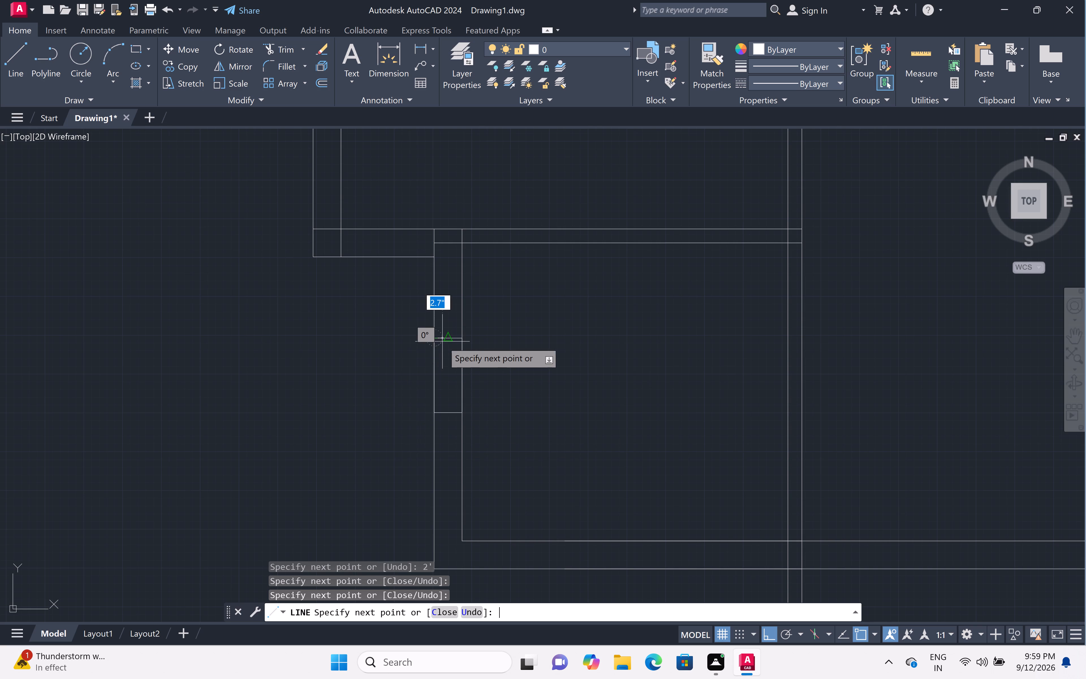
Draw a matching 2' long window outline across the thickness of the lower section's new right wall.
scroll(447, 341, down, 5)
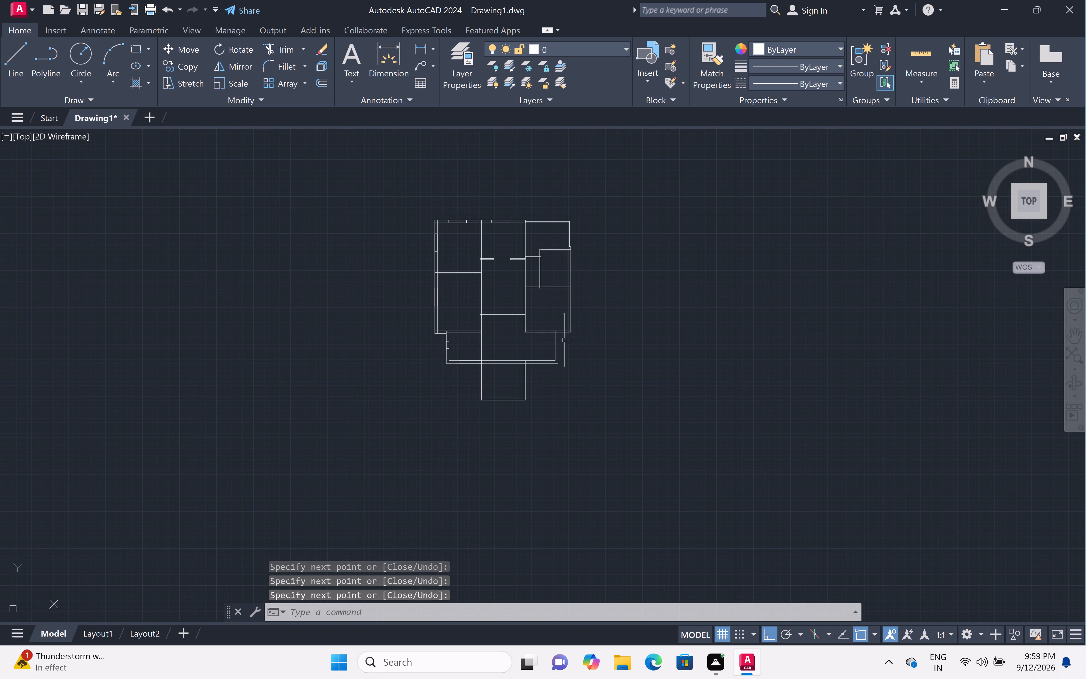
scroll(559, 339, up, 5)
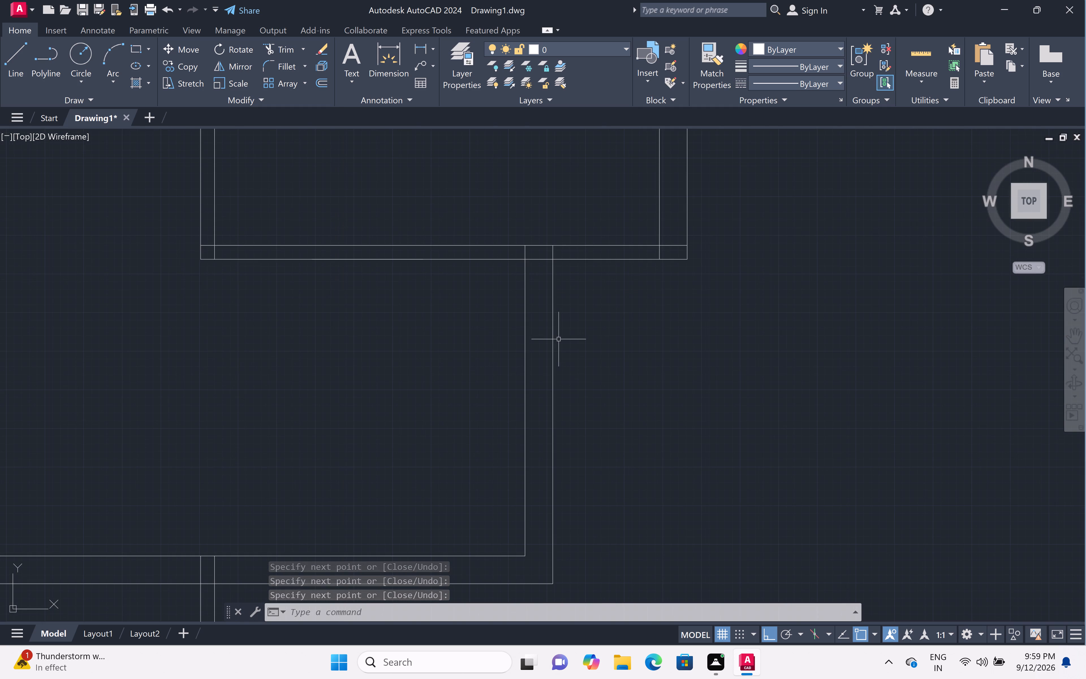
key(l)
key(space)
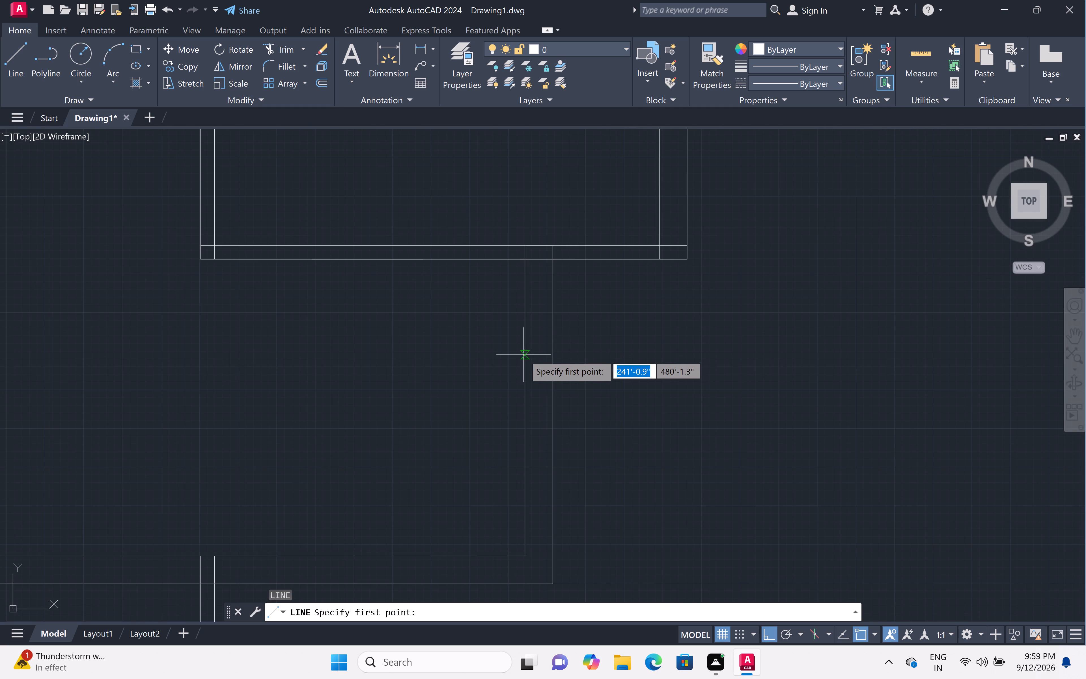
click(525, 356)
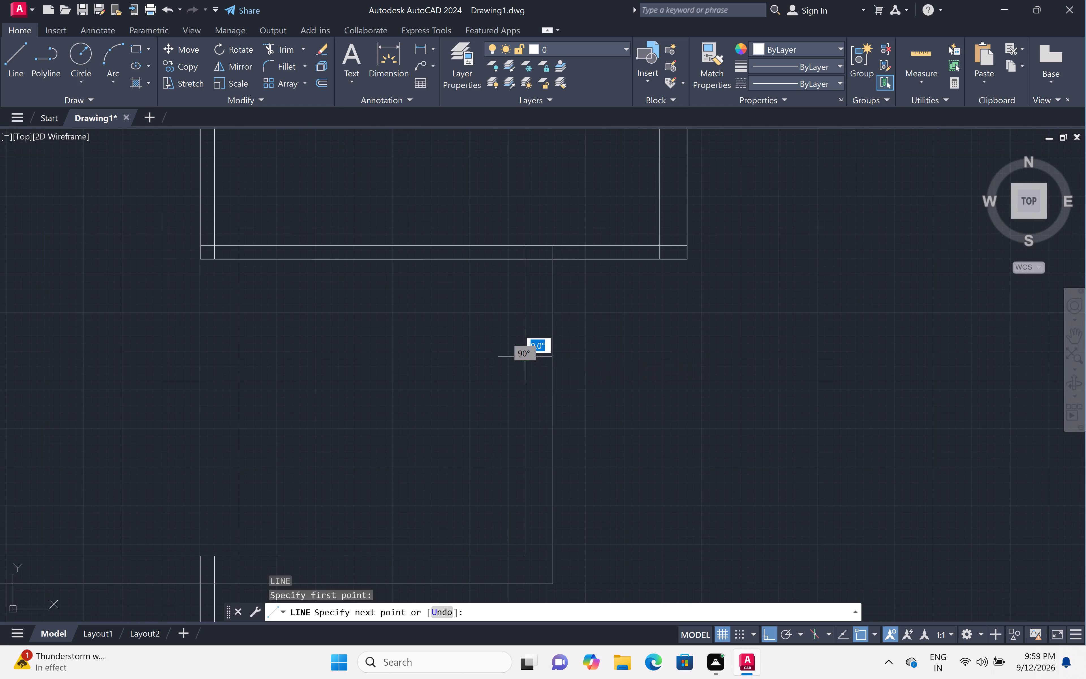
double_click(549, 358)
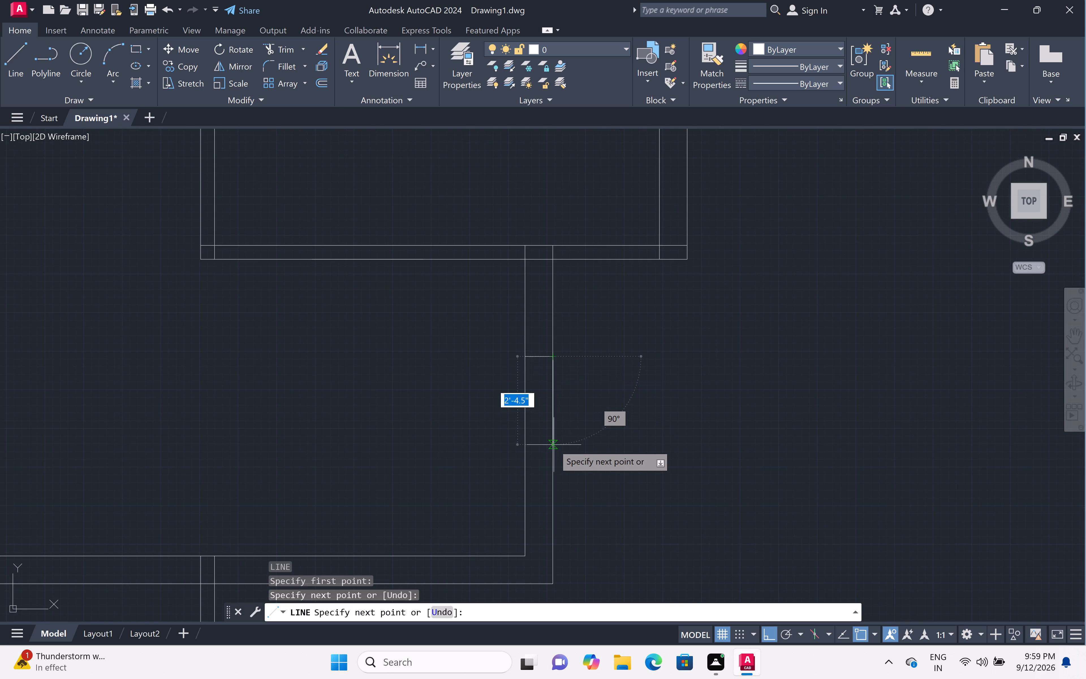
key(1)
key(BackSpace)
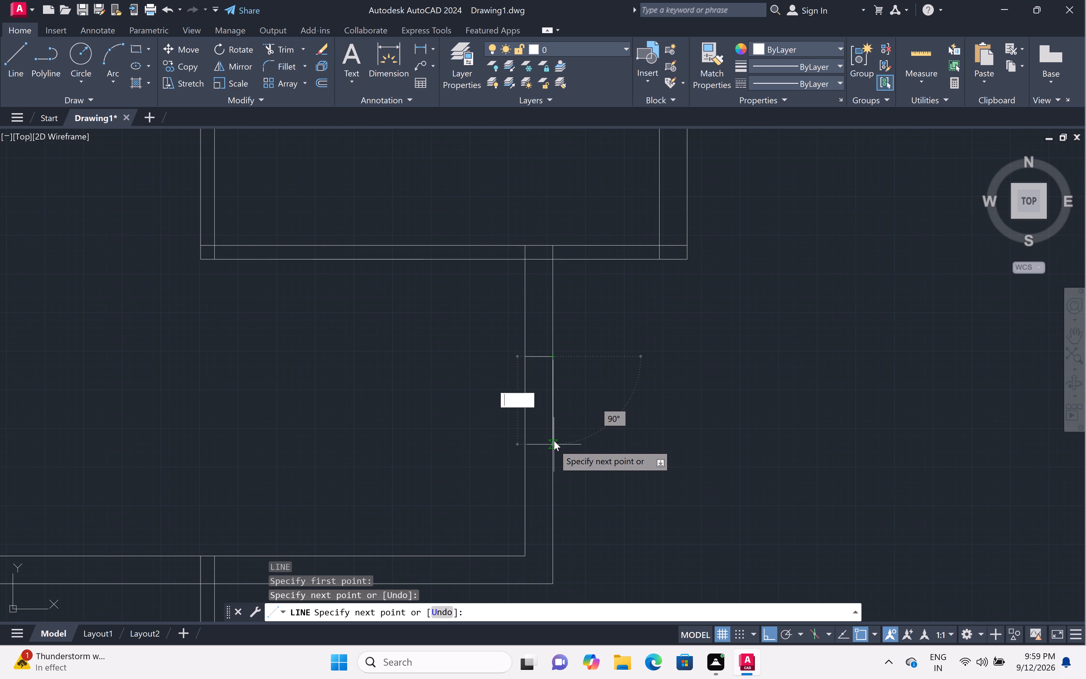
key(2)
key(apostrophe)
key(space)
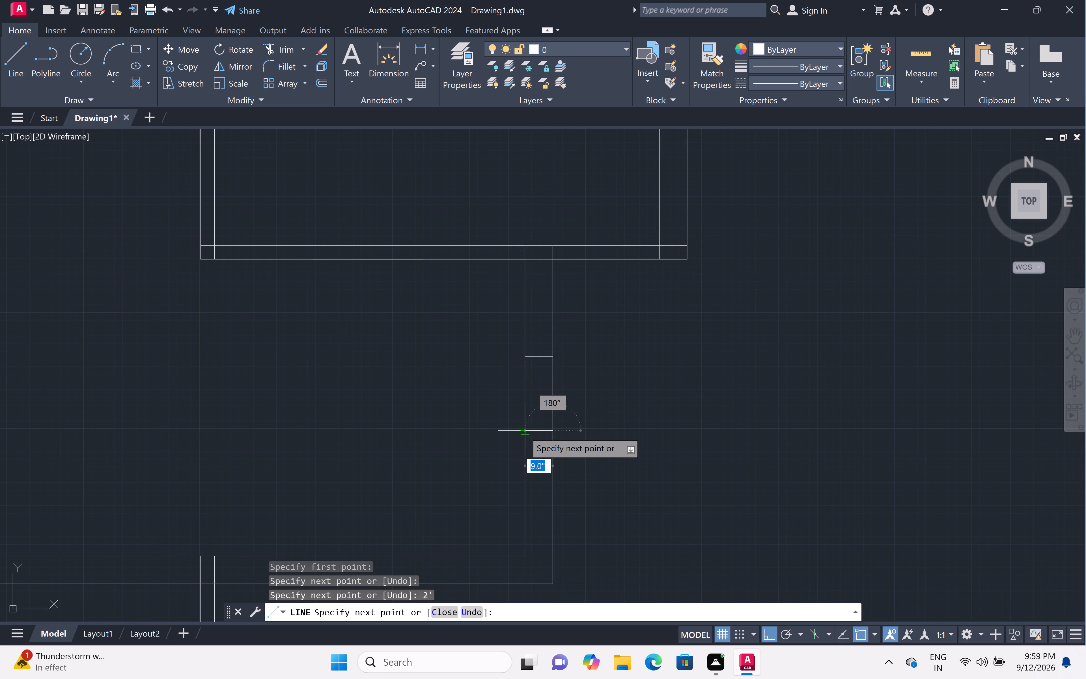
drag(524, 431, 524, 427)
click(523, 355)
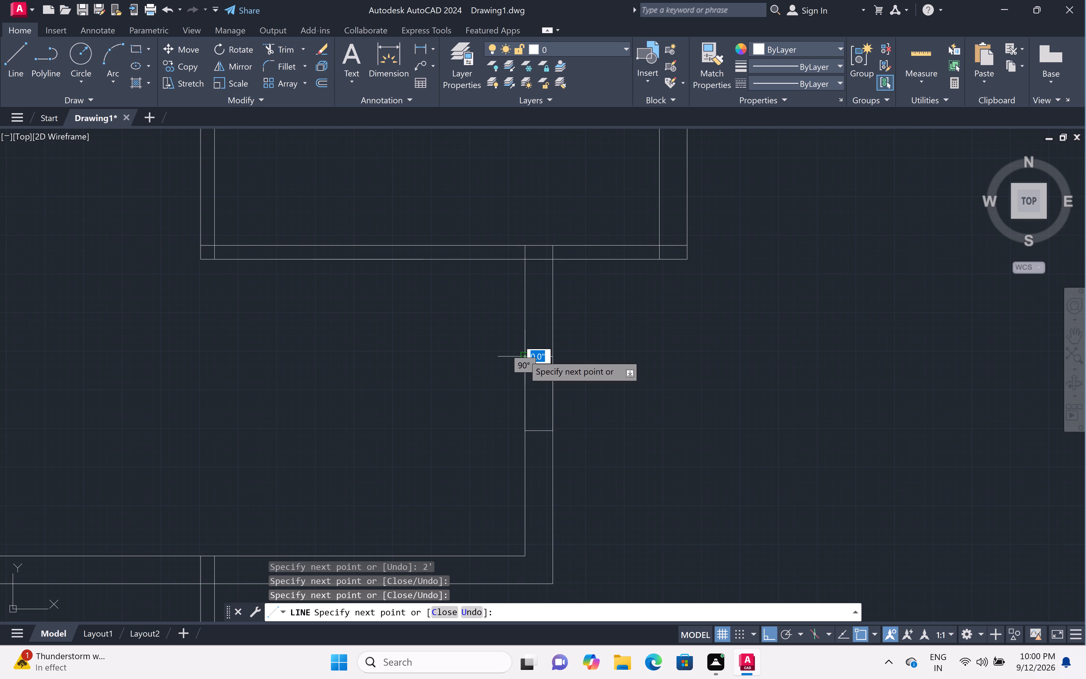
key(space)
Draw a 5' long window outline across the 9" outer wall of the right bay's lower room.
scroll(527, 351, down, 2)
middle_drag(555, 349, 551, 386)
middle_drag(612, 272, 617, 337)
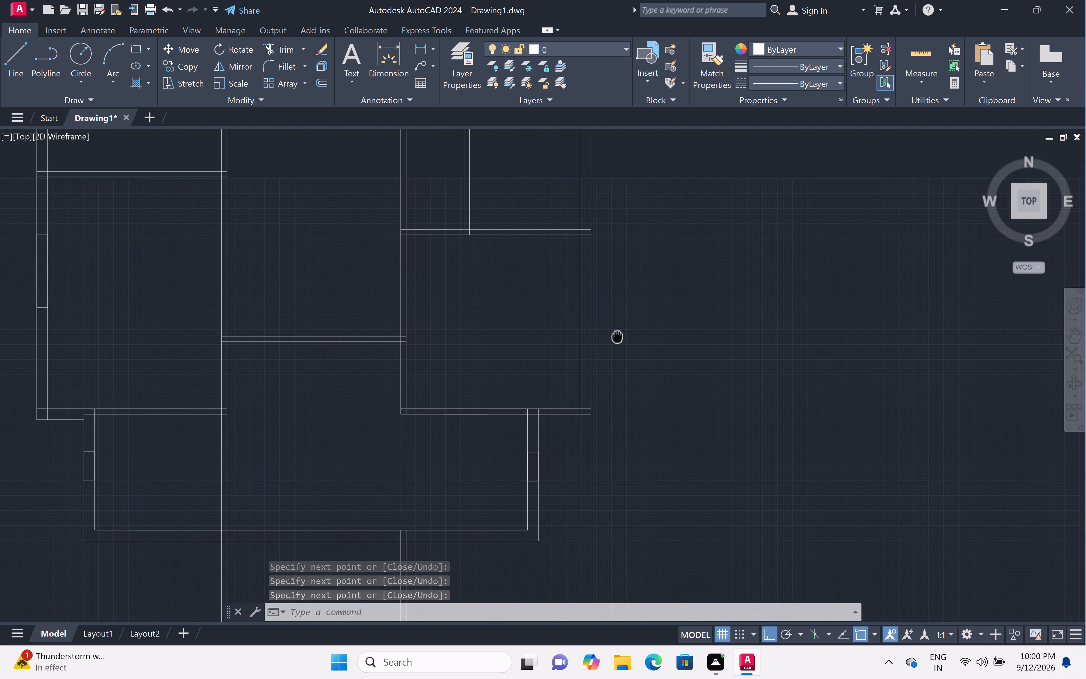
scroll(595, 300, up, 2)
text(l)
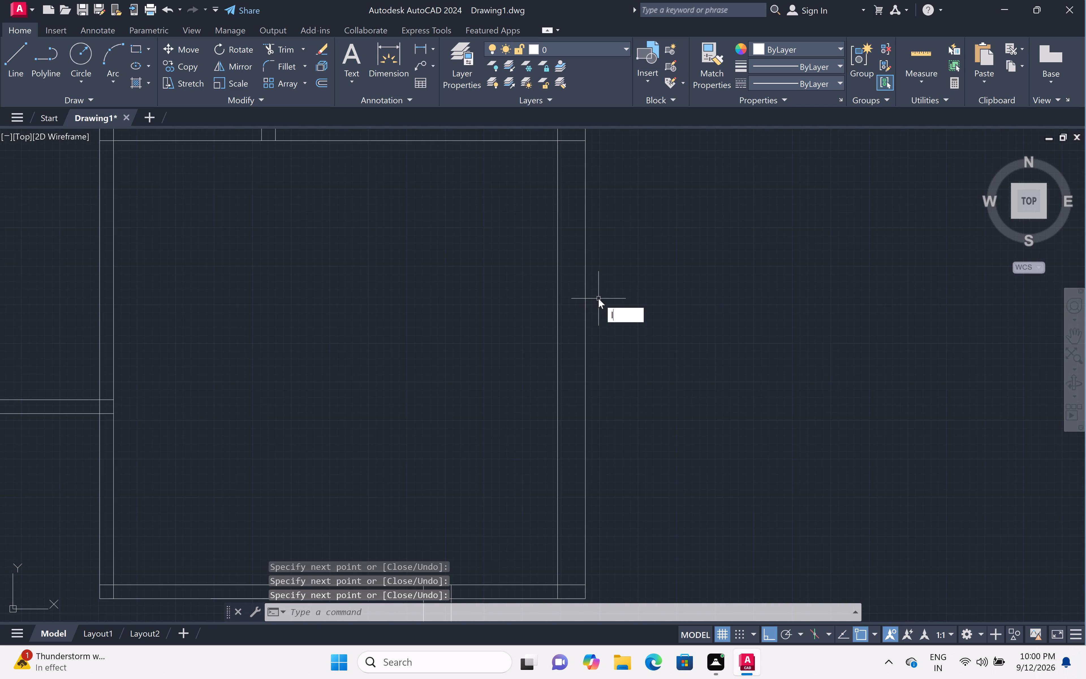
key(space)
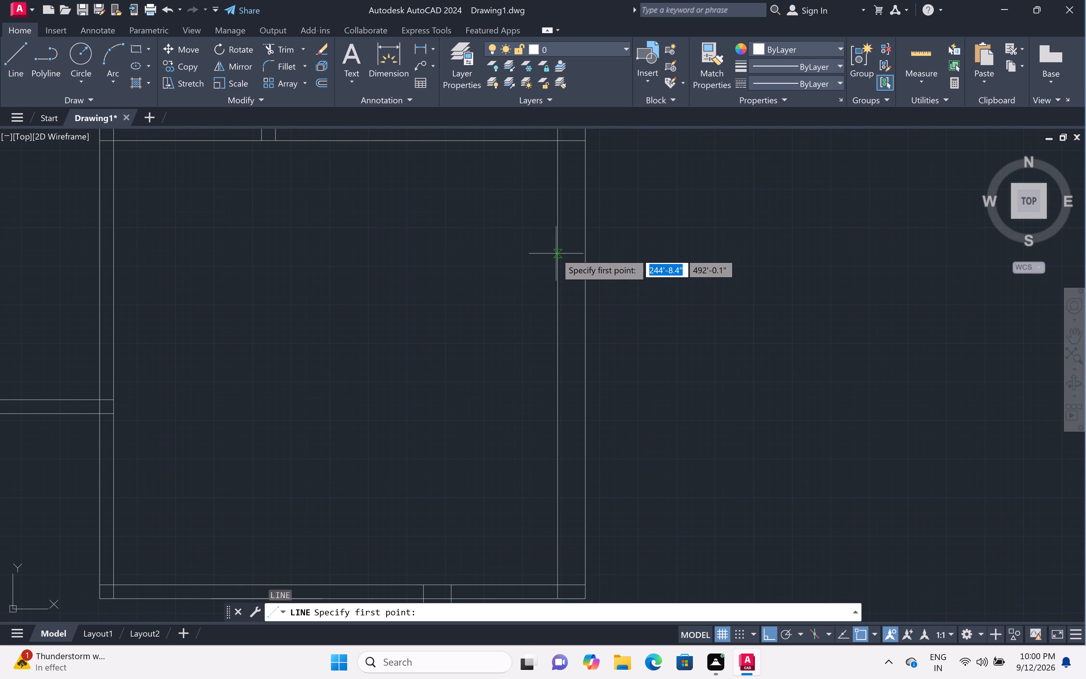
click(558, 261)
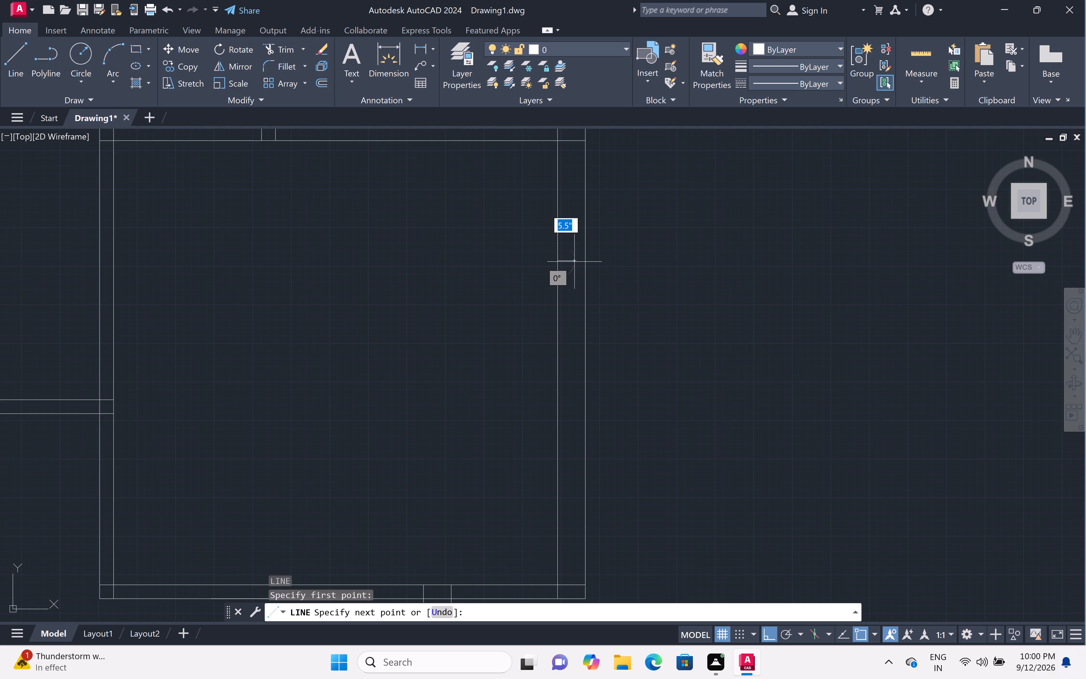
drag(587, 263, 587, 265)
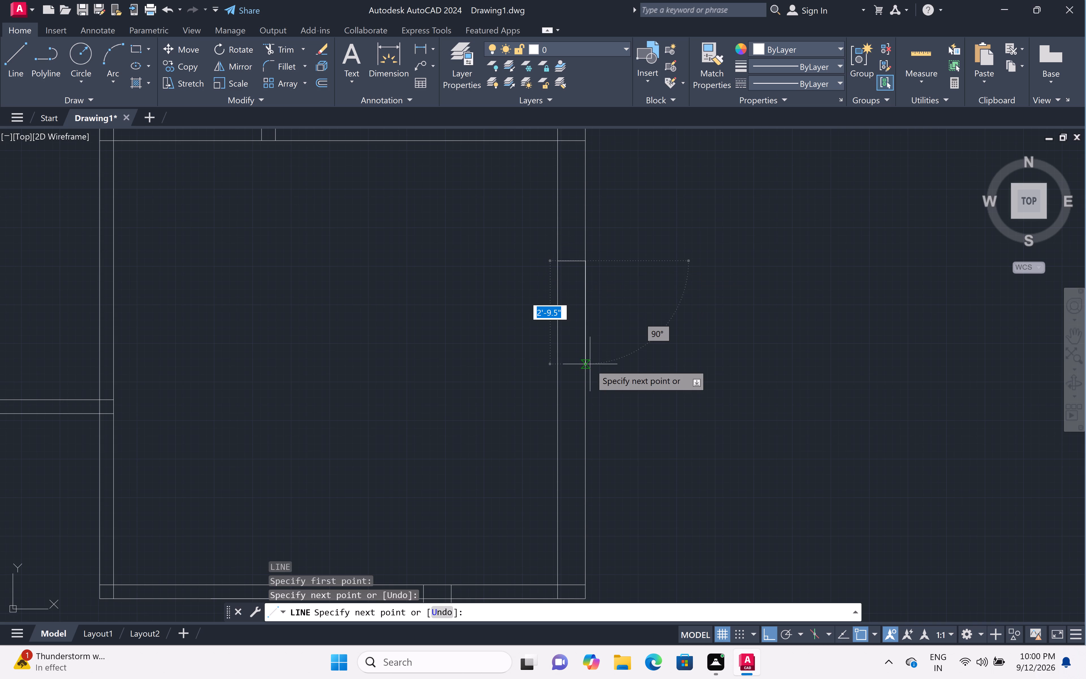
text(5')
key(space)
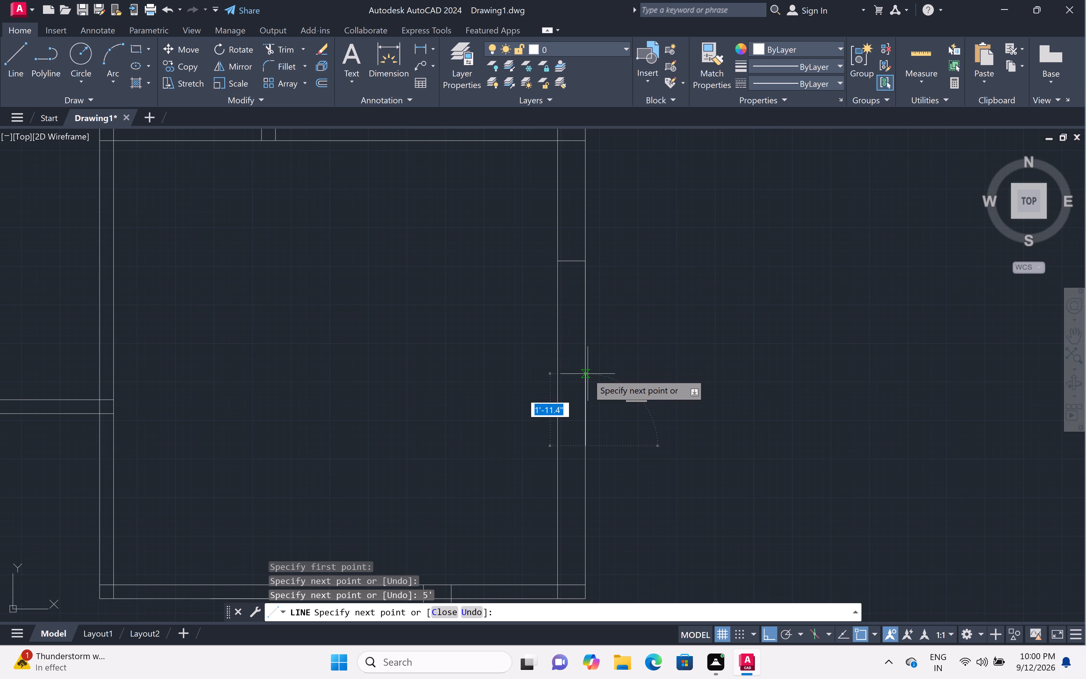
click(557, 449)
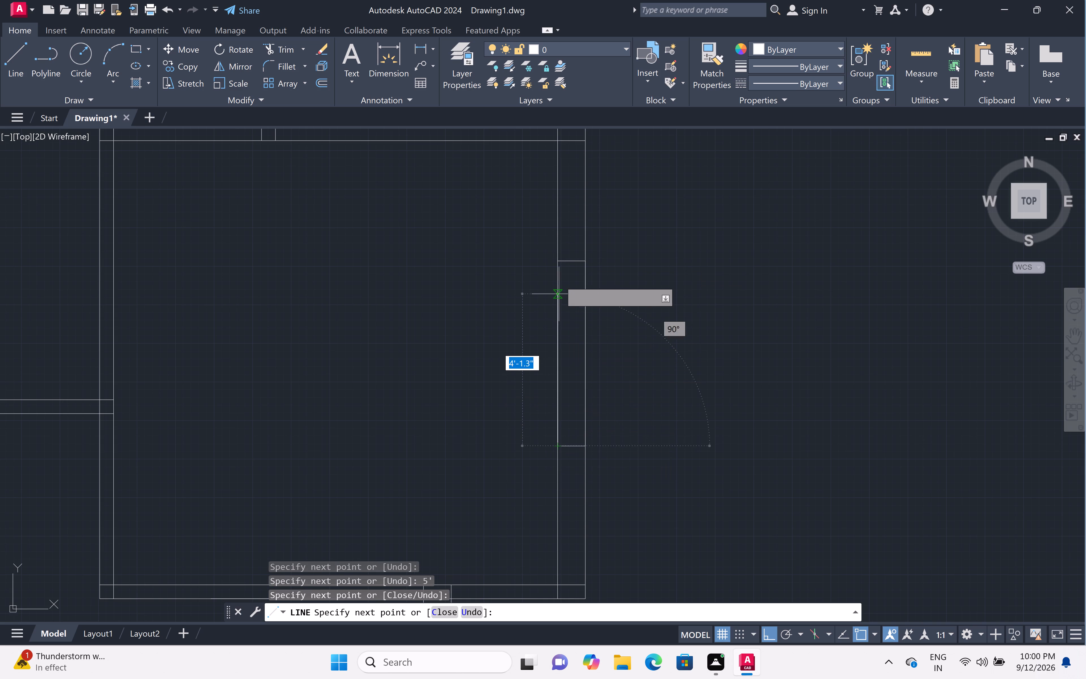
click(559, 260)
key(space)
Draw a 2' long window outline across the outer right wall of the small room above the right bay's lower room.
scroll(586, 264, down, 4)
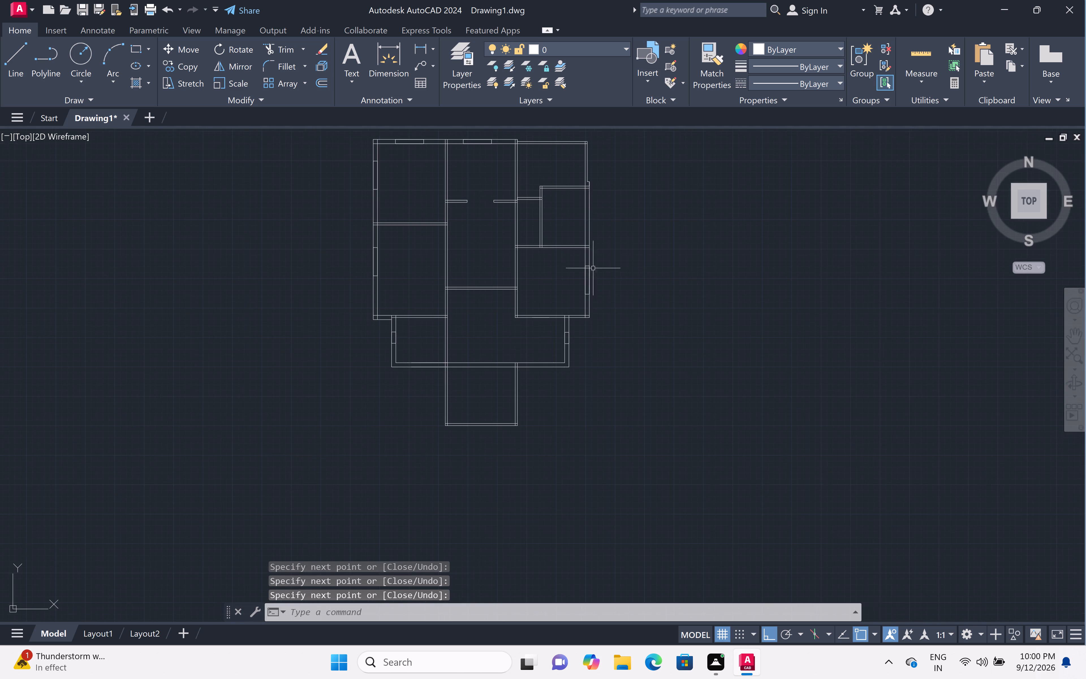
middle_drag(611, 268, 622, 341)
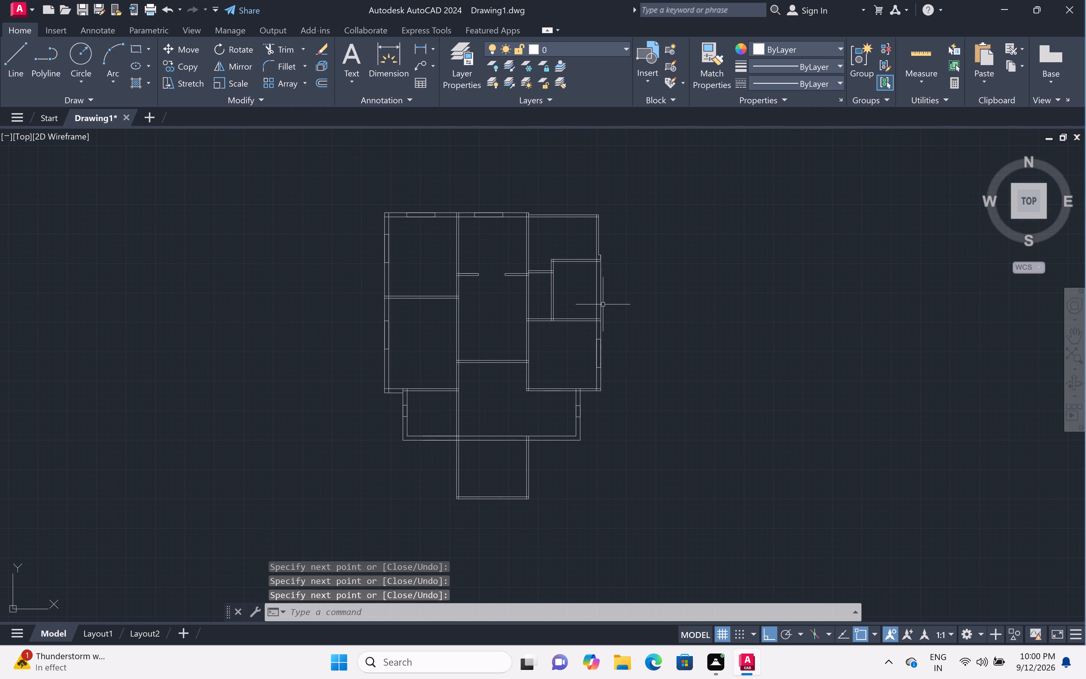
scroll(600, 274, up, 3)
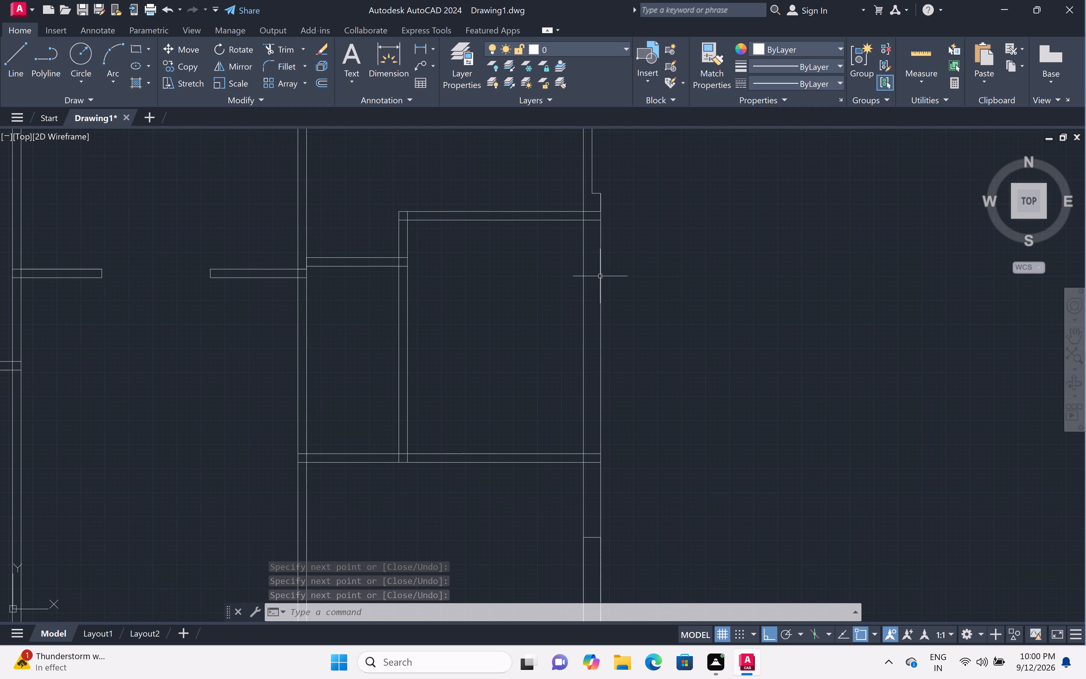
text(l)
key(space)
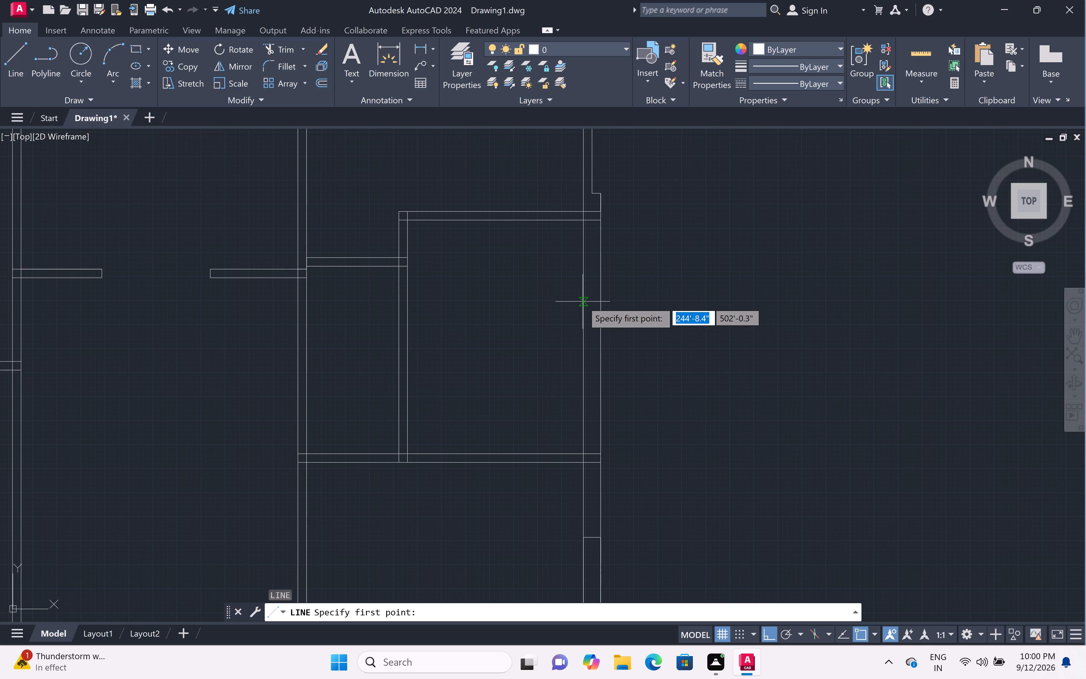
double_click(583, 302)
click(602, 302)
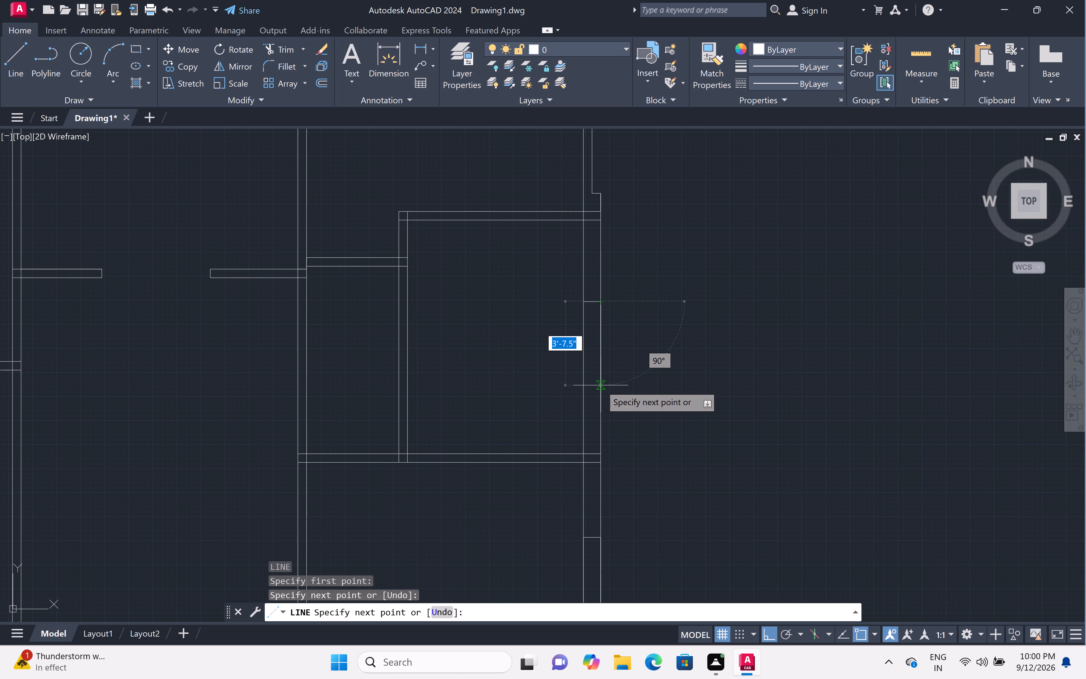
key(2)
key(apostrophe)
key(space)
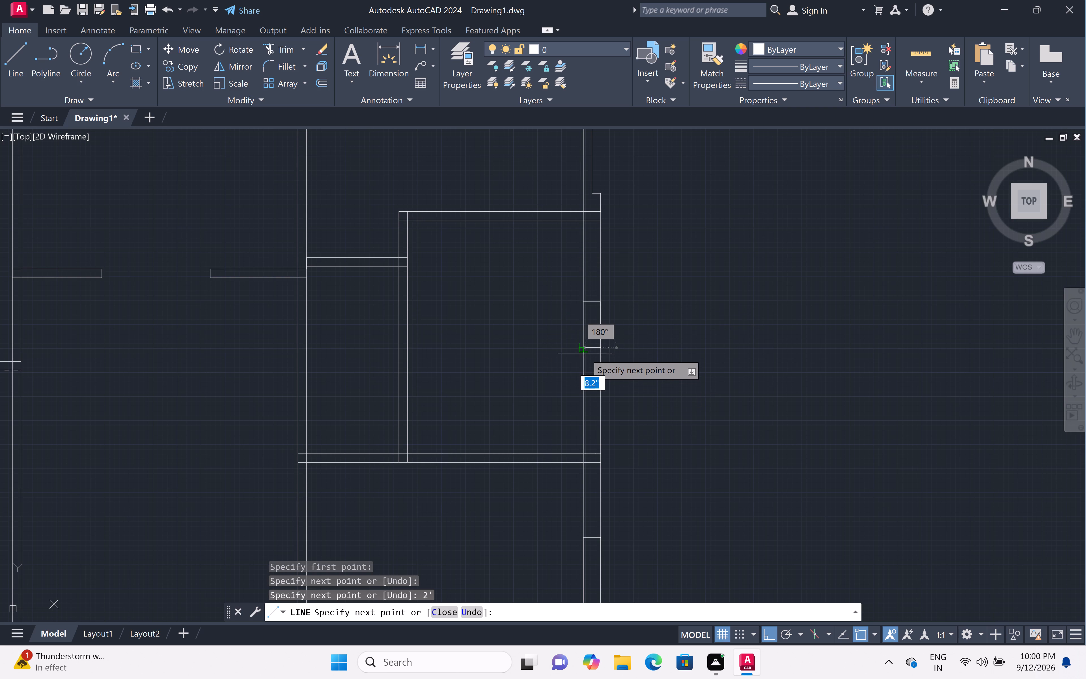
drag(583, 350, 583, 341)
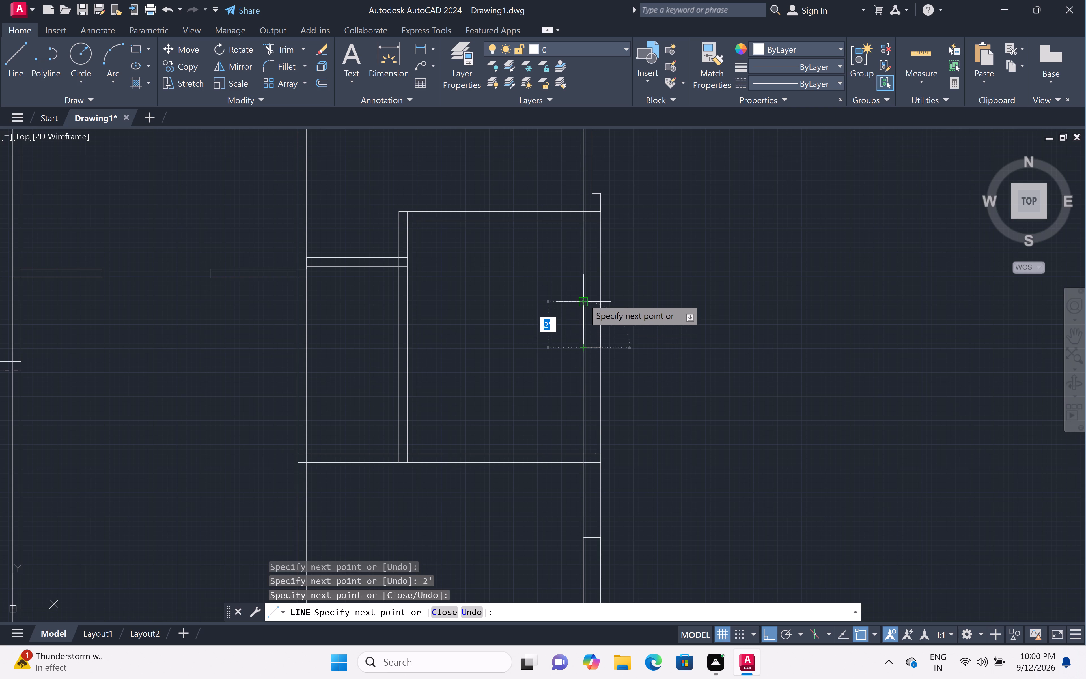
click(583, 299)
key(space)
Offset both long edges of the middle bay's top wall window 4" inward to form the glazing lines.
scroll(596, 299, down, 2)
middle_drag(623, 289, 624, 296)
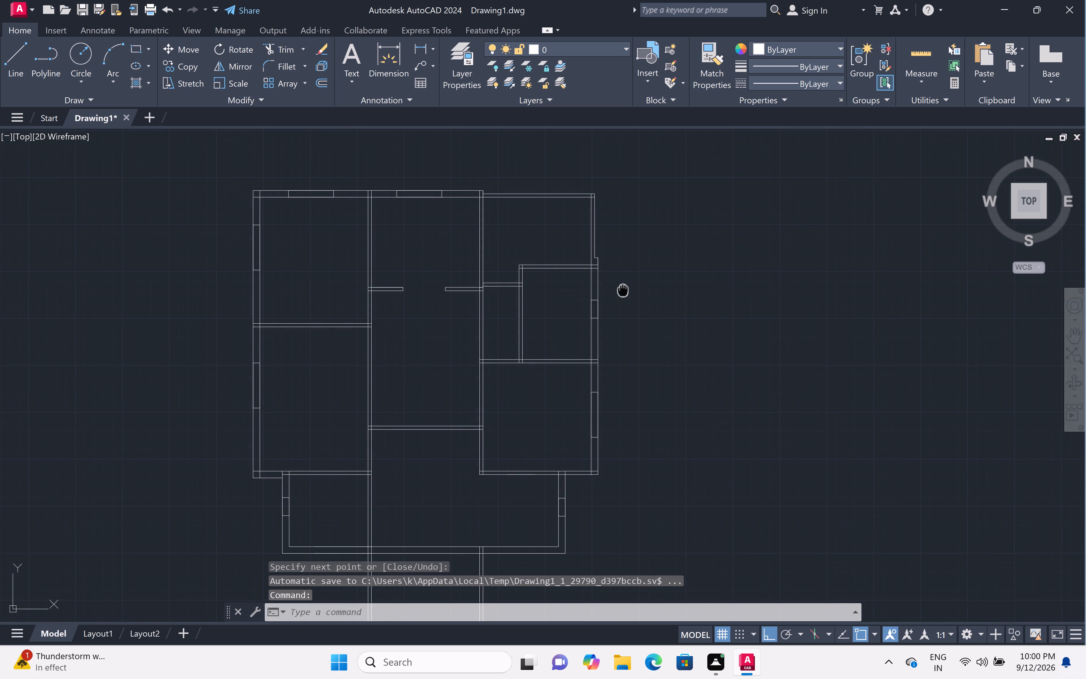
middle_drag(624, 296, 641, 400)
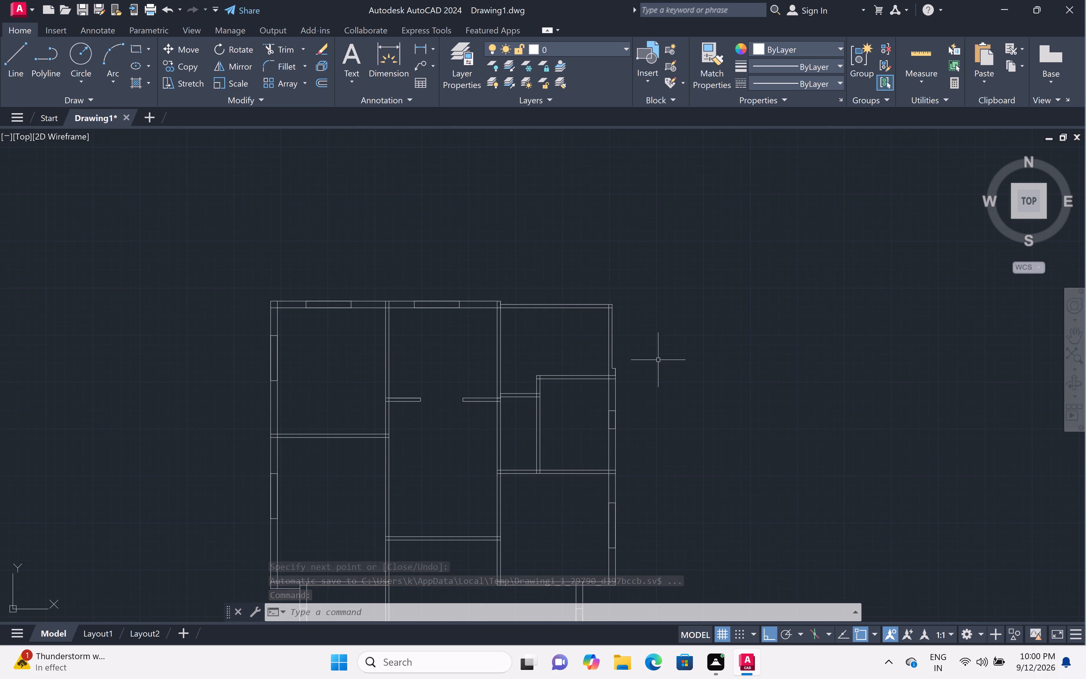
scroll(659, 395, down, 3)
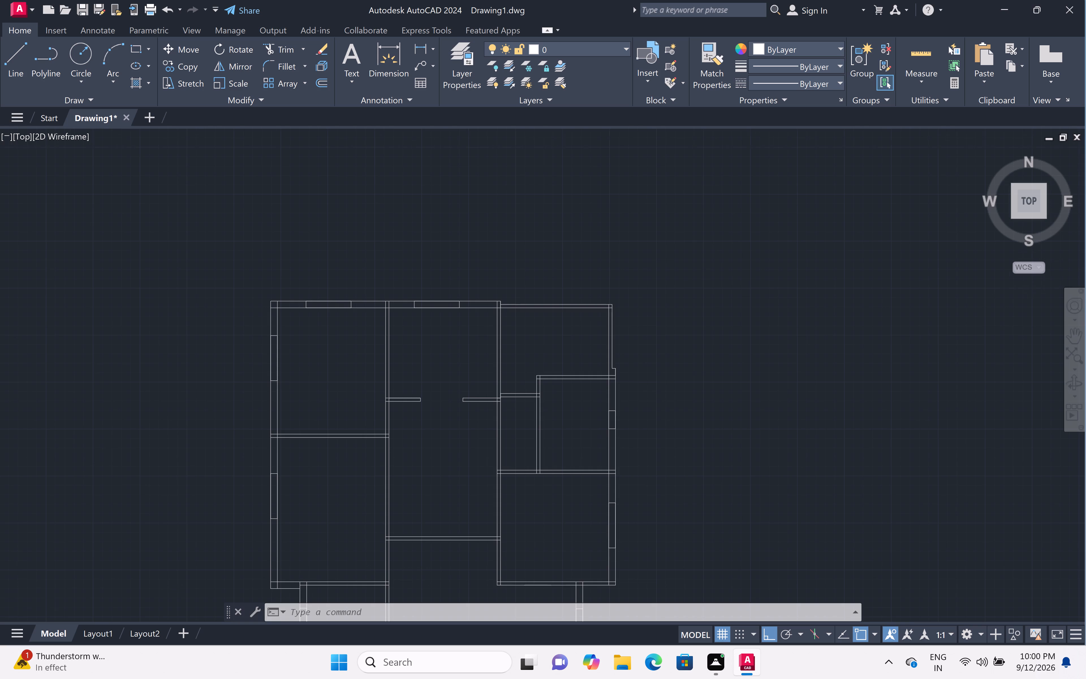
scroll(659, 395, down, 1)
scroll(631, 420, up, 4)
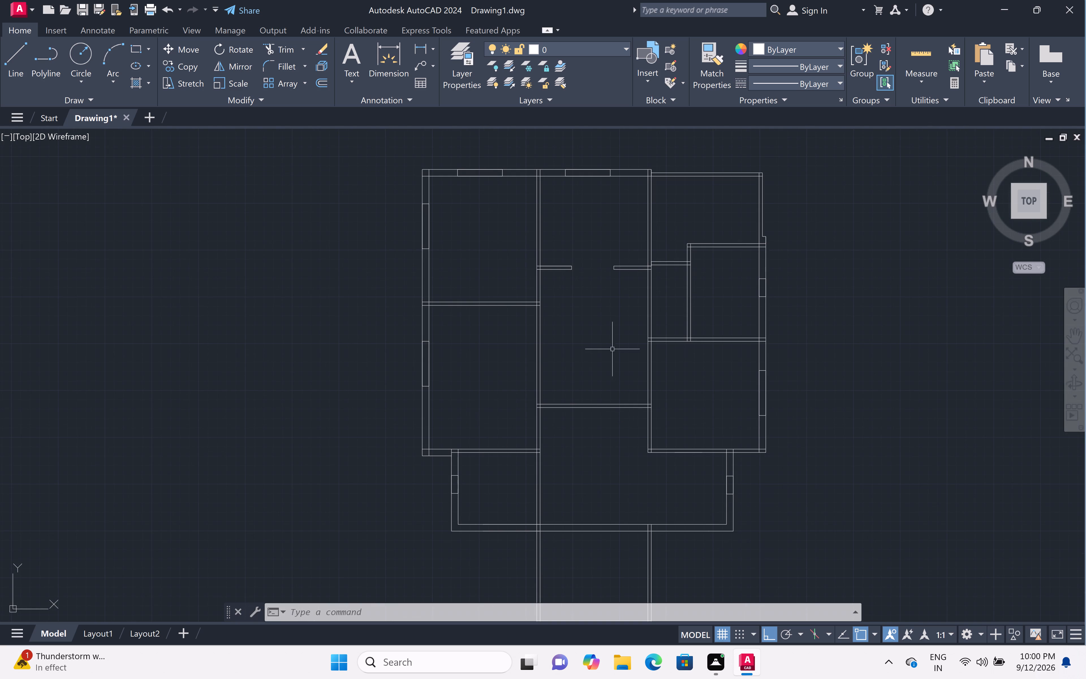
middle_drag(612, 349, 627, 437)
scroll(607, 276, up, 2)
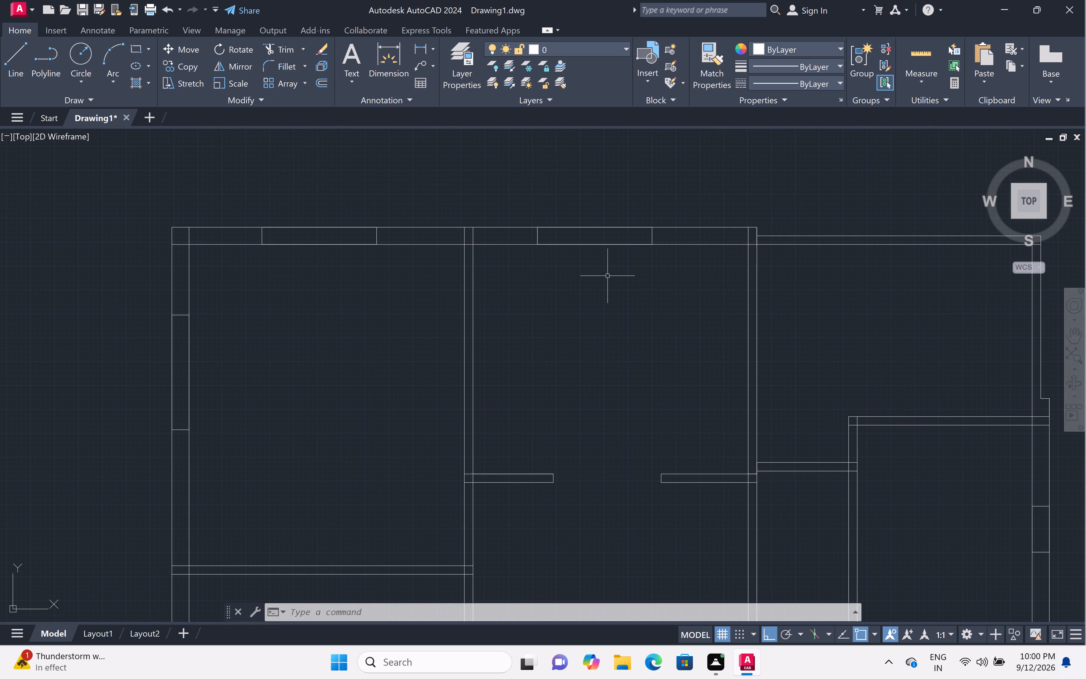
key(o)
text(ff)
key(space)
key(4)
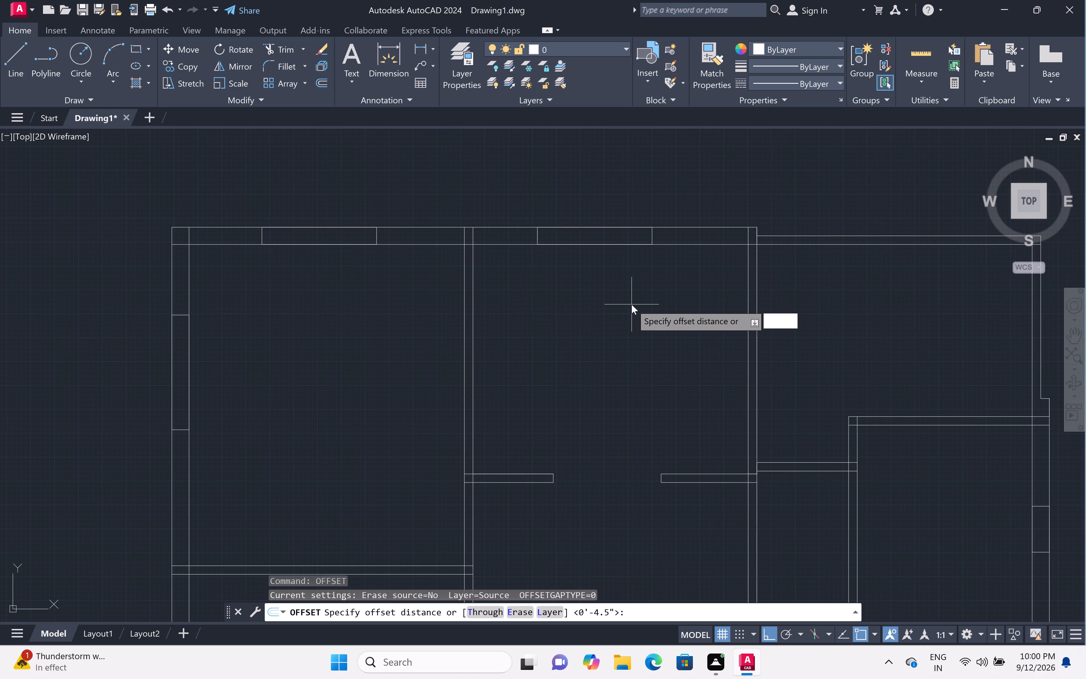
text(")
key(space)
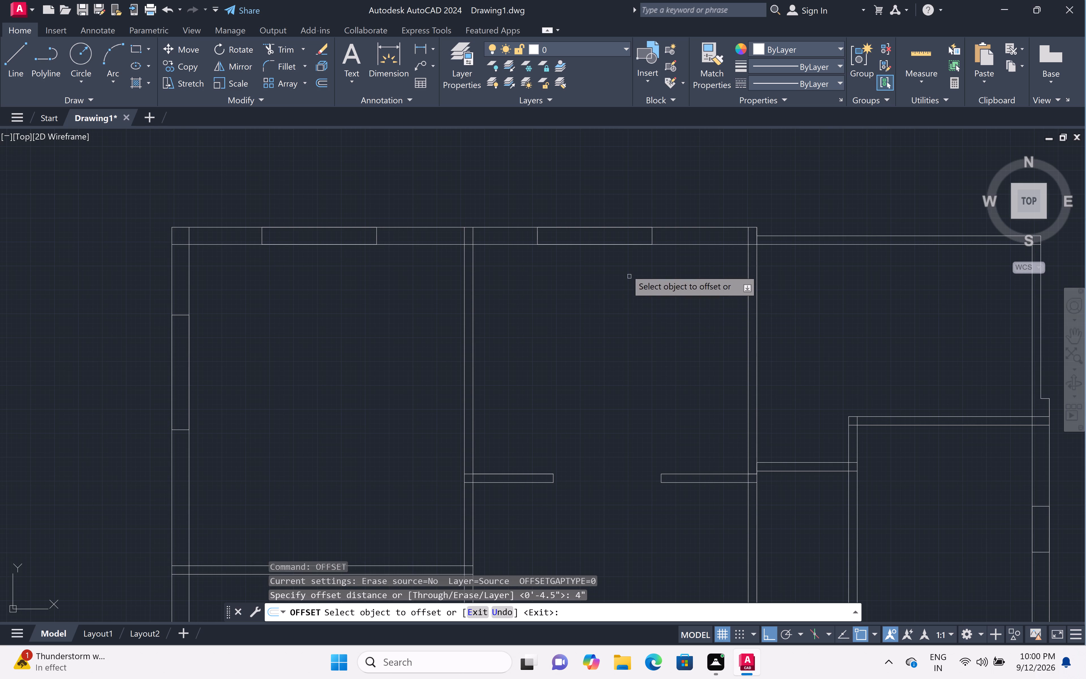
scroll(611, 222, up, 4)
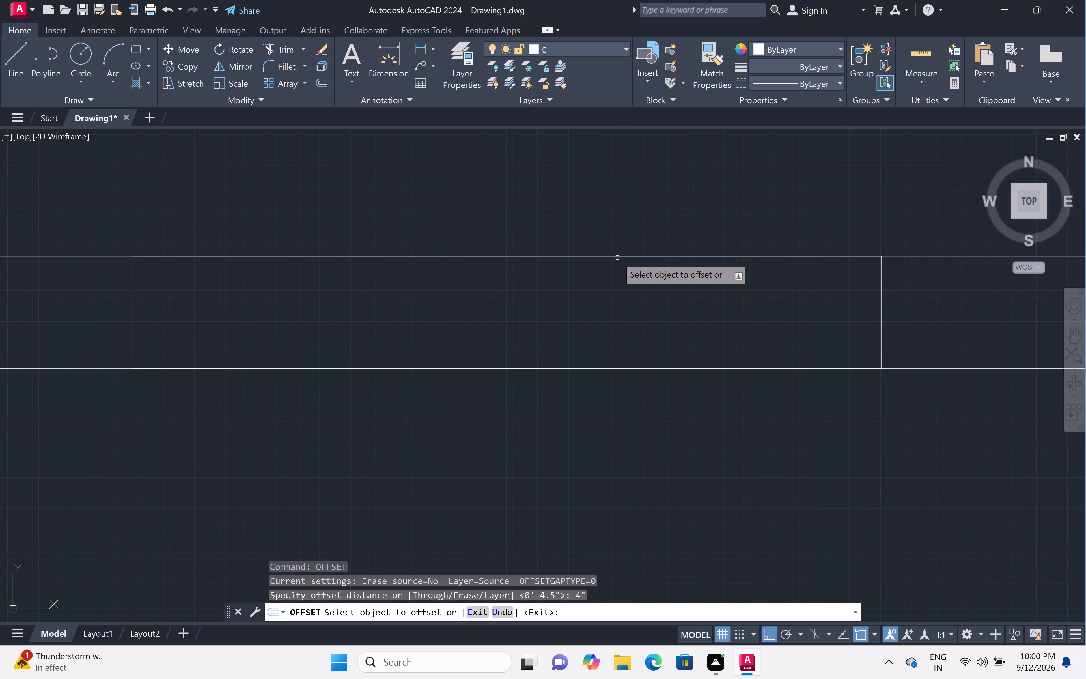
click(617, 256)
click(617, 336)
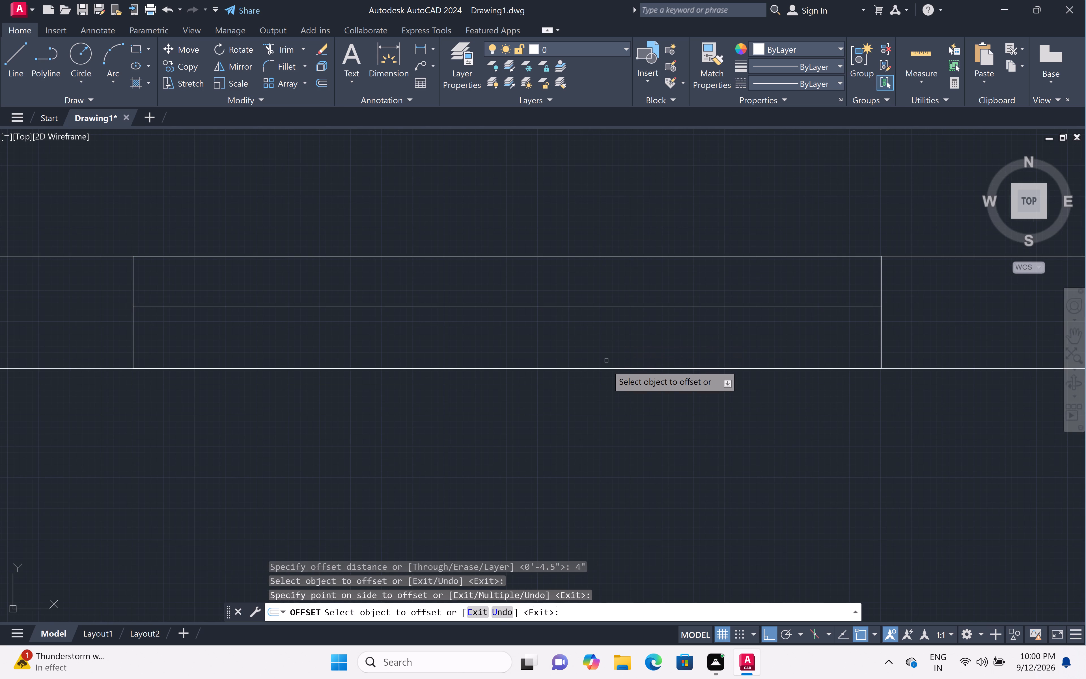
drag(607, 369, 608, 365)
click(614, 305)
Offset both long edges of the left bay's top wall window 4" inward as glazing lines.
scroll(617, 275, down, 5)
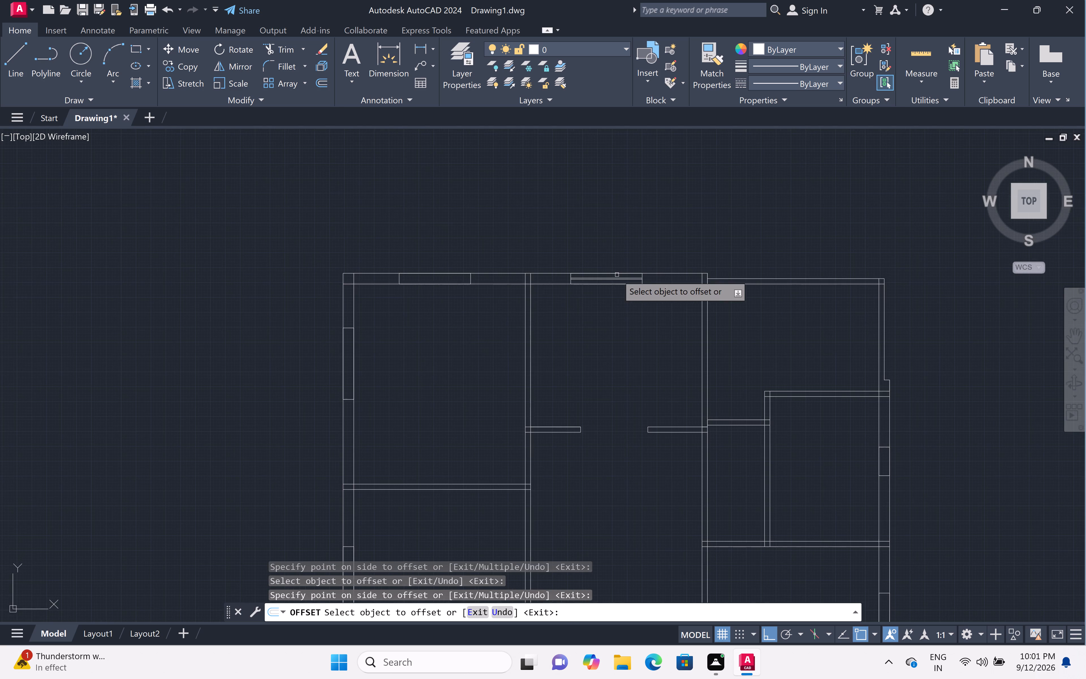
scroll(411, 273, up, 3)
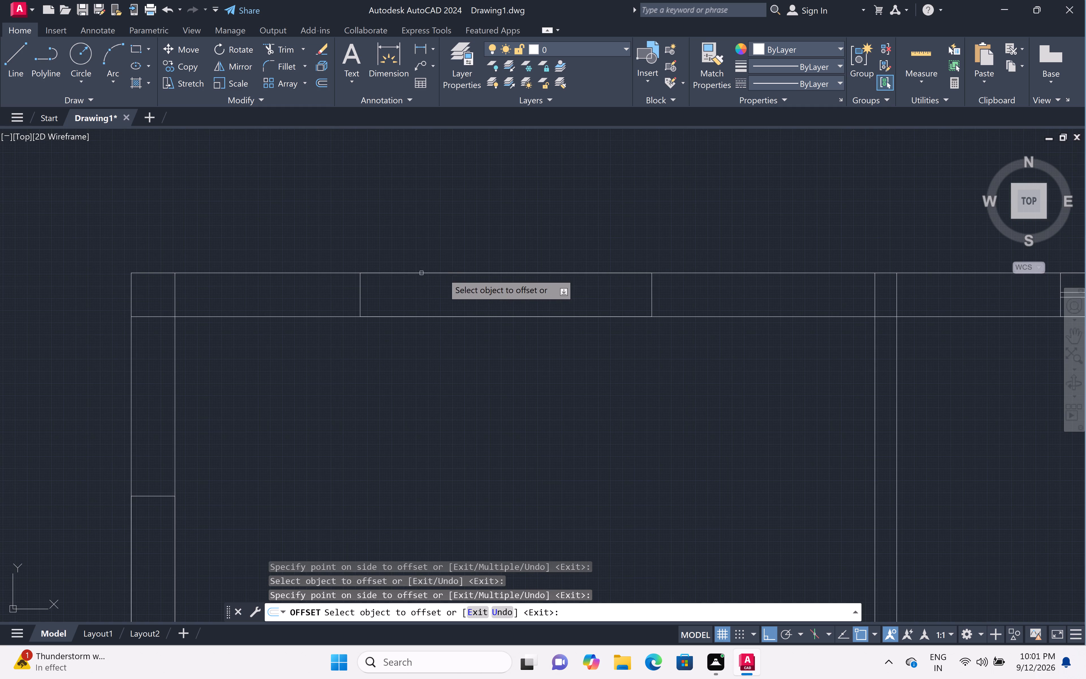
click(457, 273)
click(457, 321)
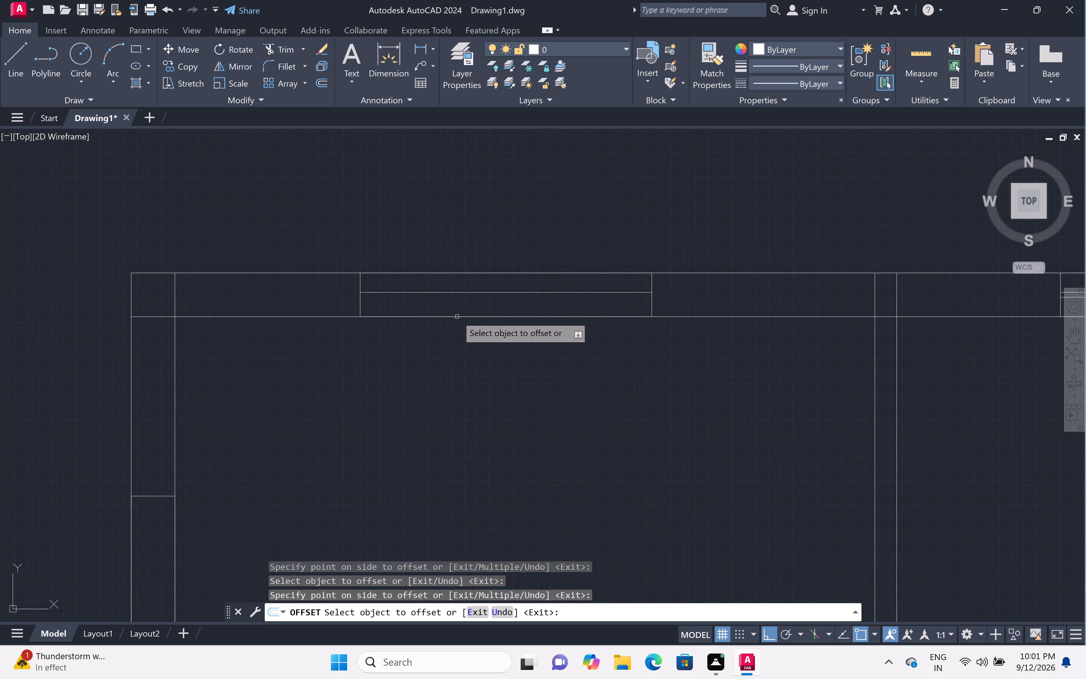
click(457, 316)
drag(464, 288, 466, 285)
Offset both long edges of the upper window in the left bay's outer left wall 4" inward.
scroll(470, 274, down, 3)
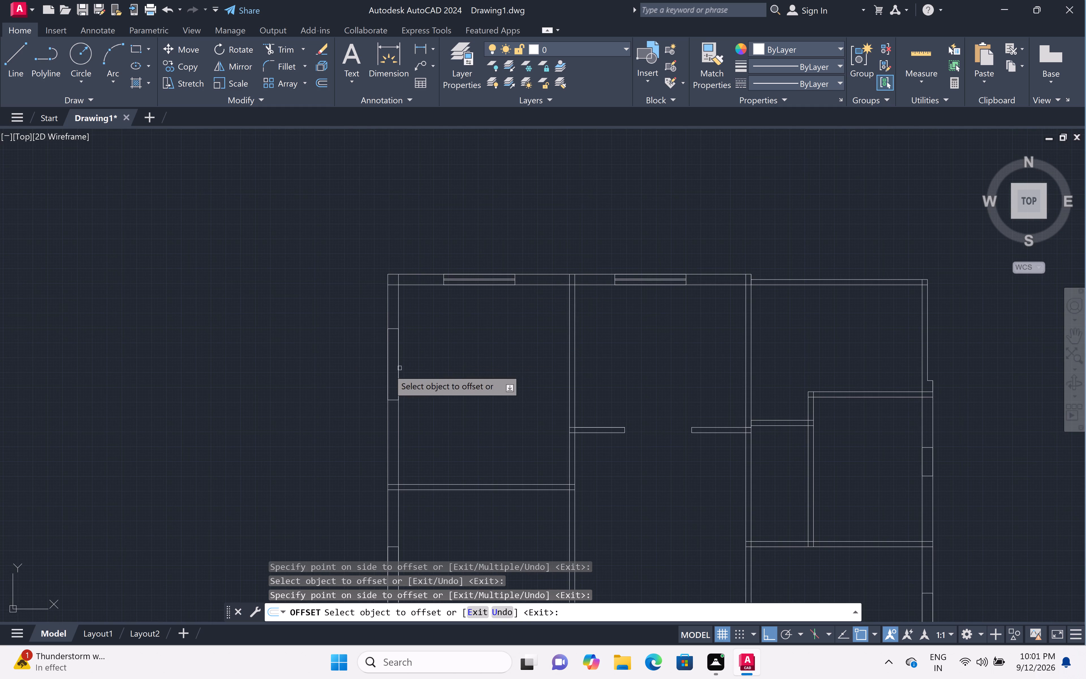
scroll(387, 383, up, 3)
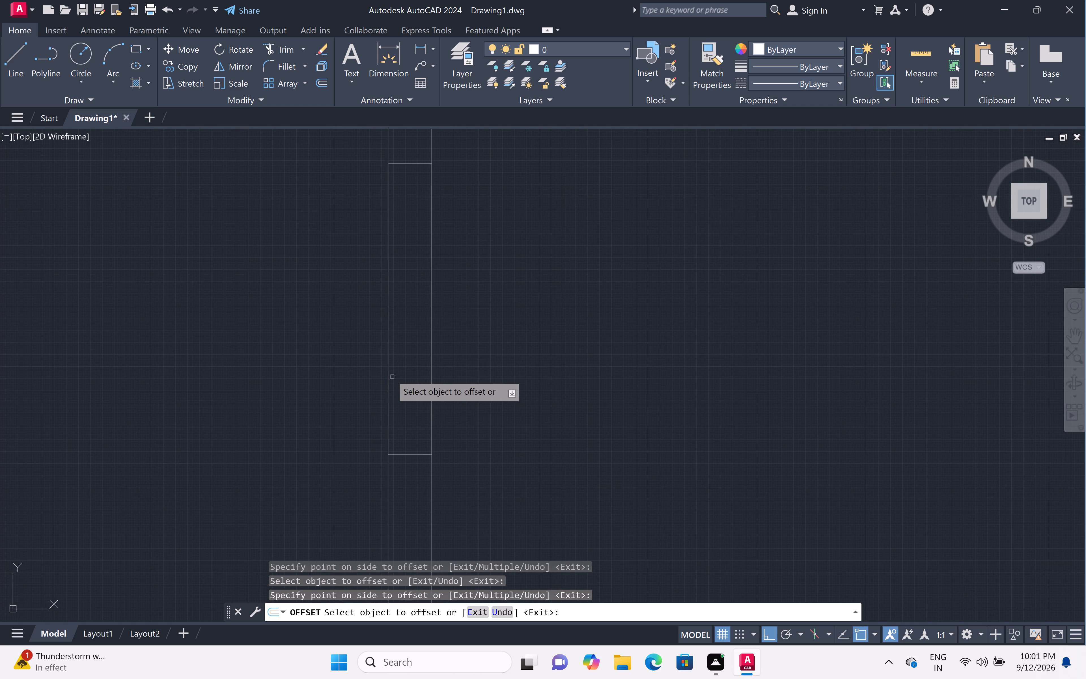
click(387, 375)
click(480, 379)
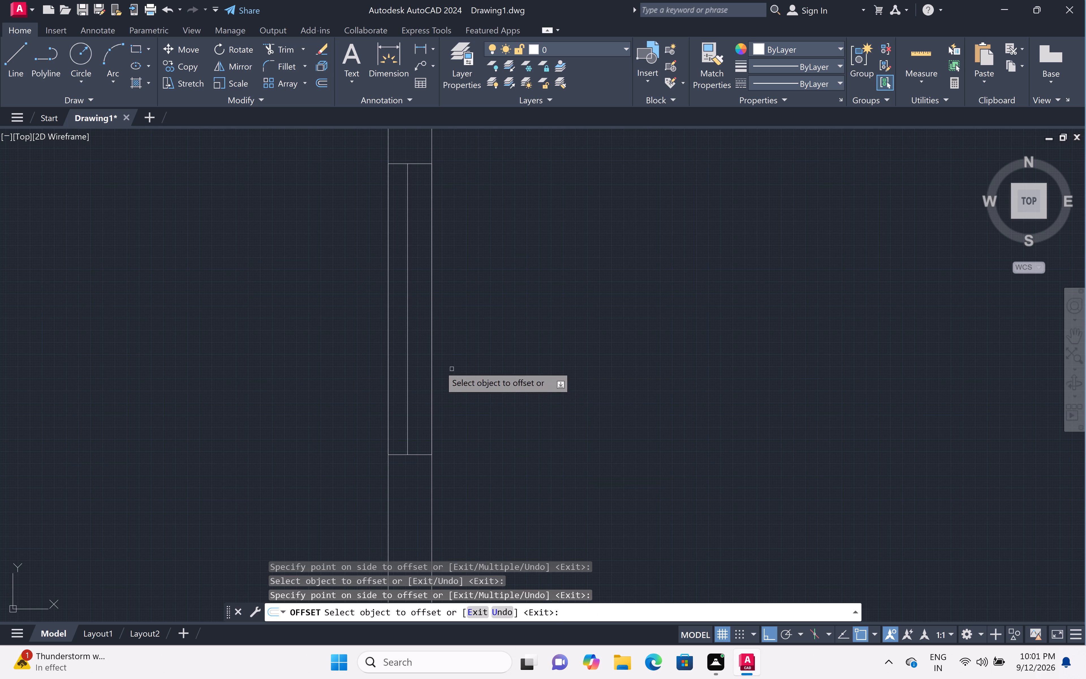
click(432, 362)
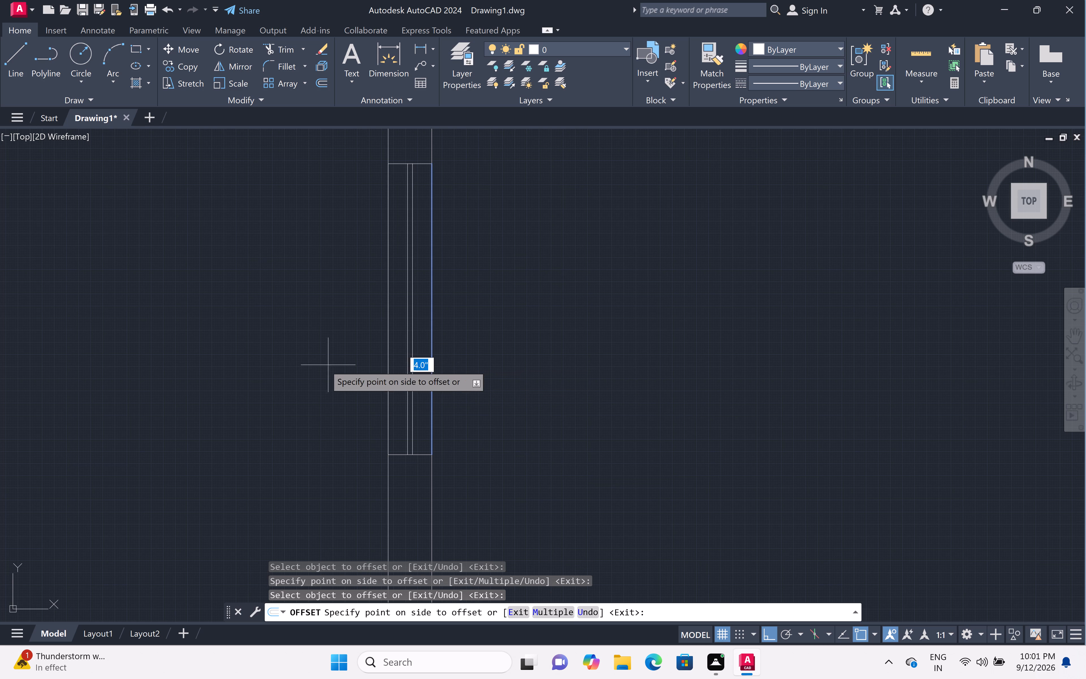
click(324, 365)
Offset both long edges of the lower window in the left bay's outer left wall 4" inward as glazing lines.
scroll(467, 334, down, 6)
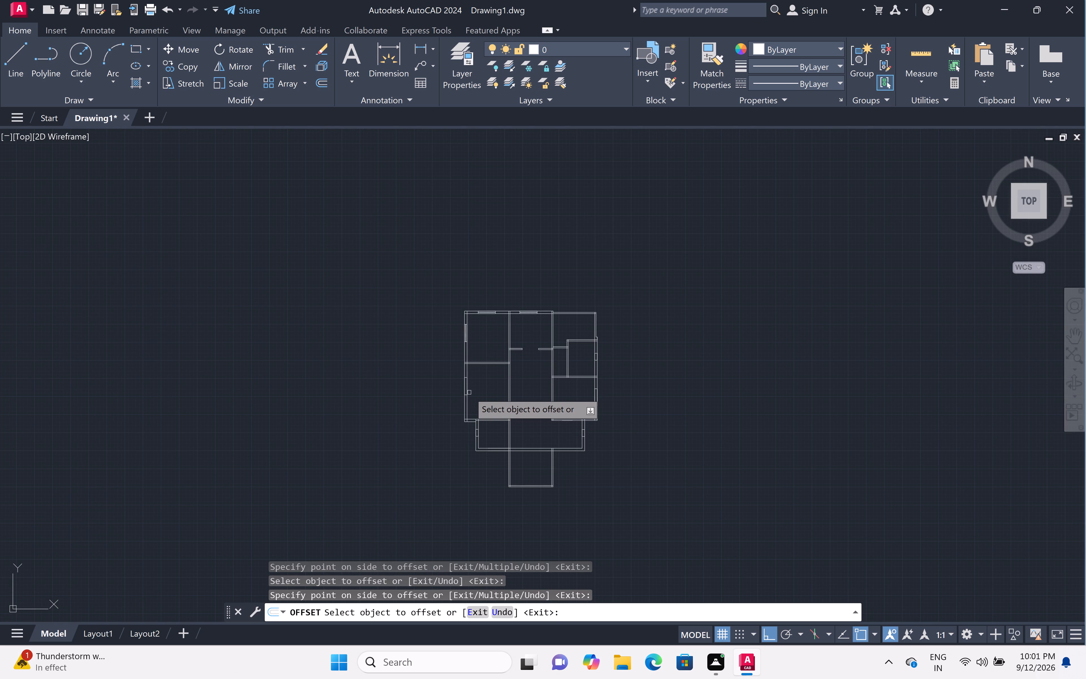
scroll(461, 387, up, 6)
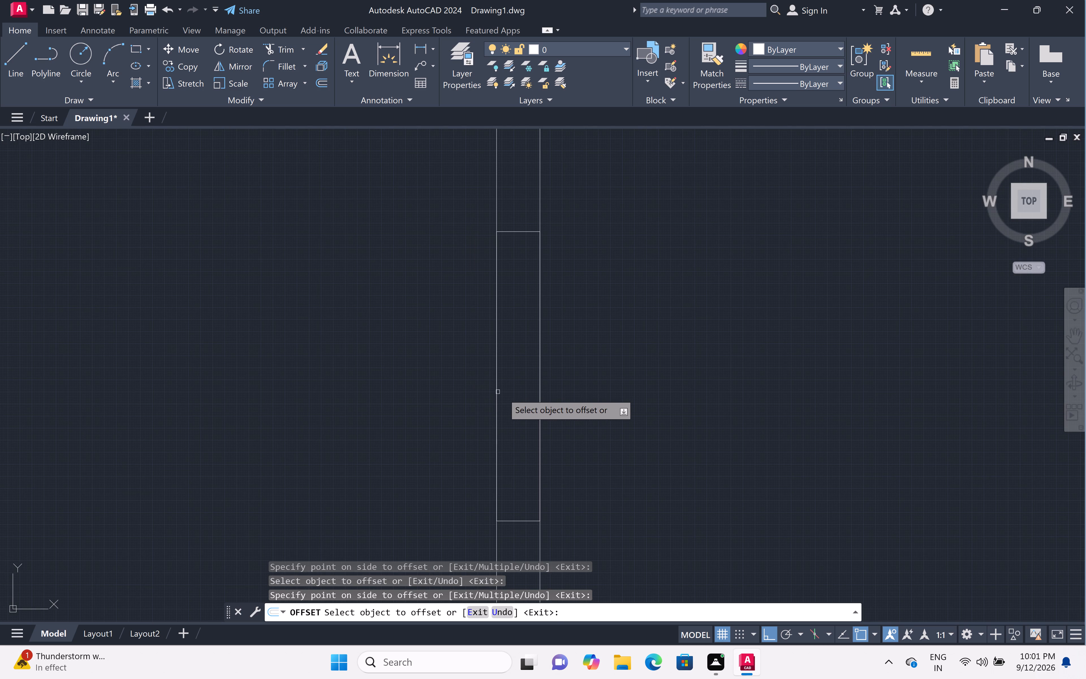
click(496, 393)
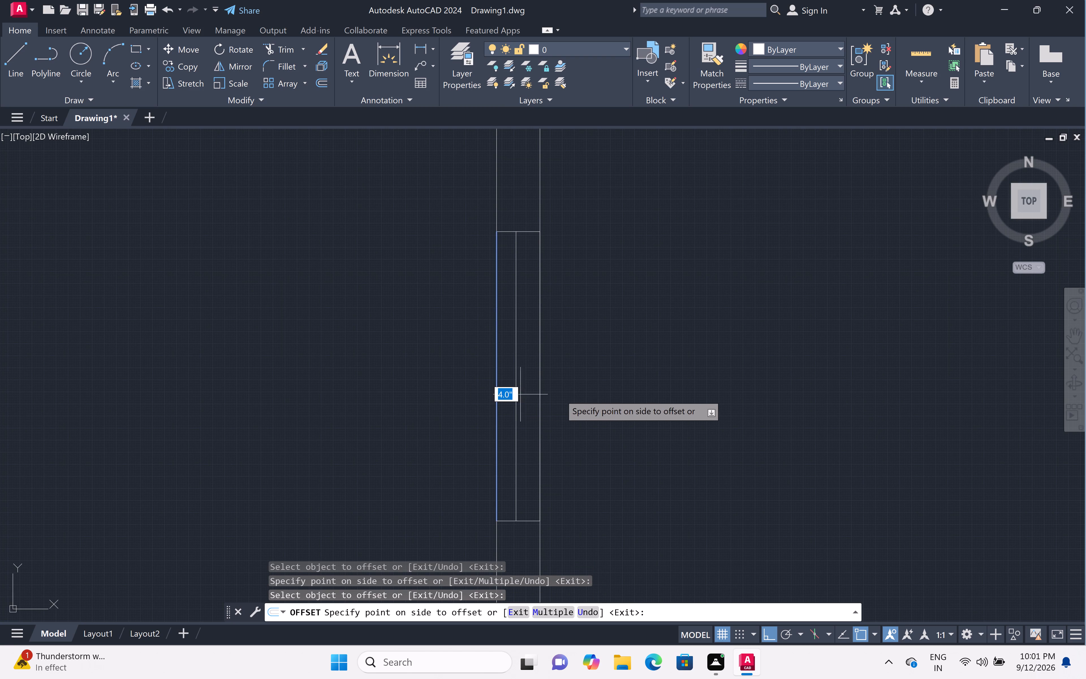
click(587, 393)
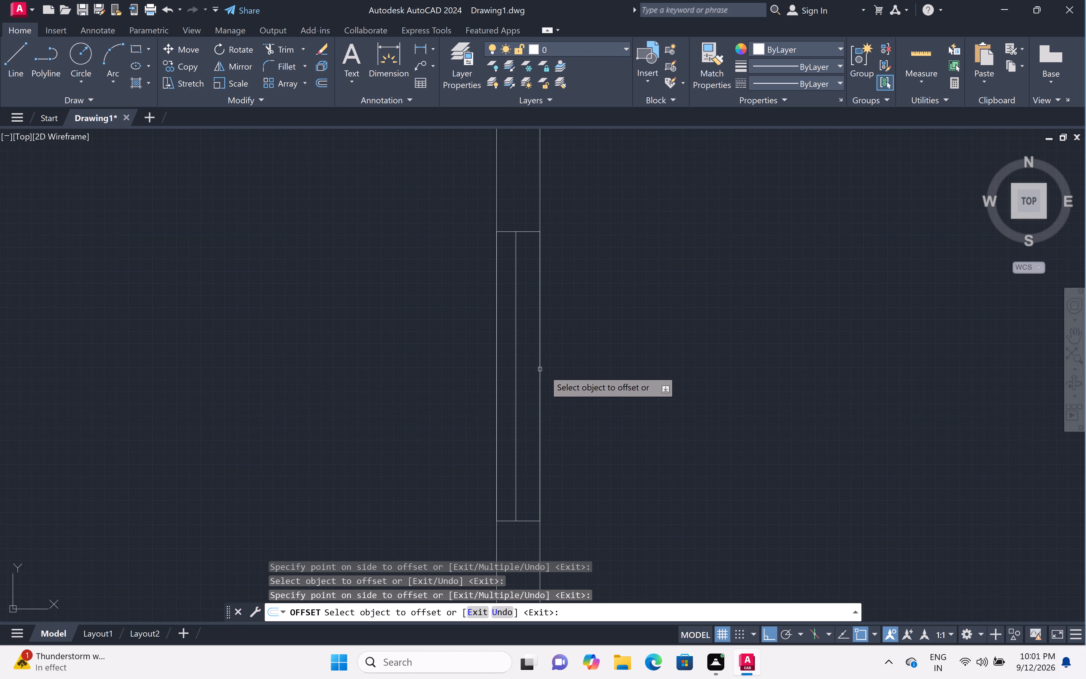
click(540, 371)
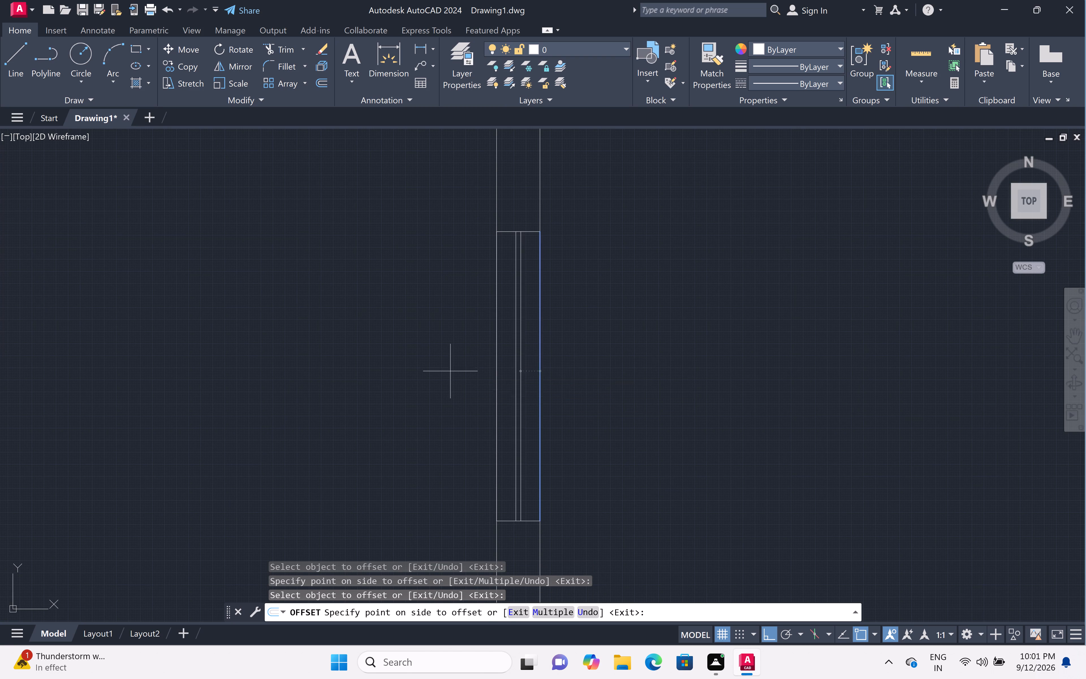
click(450, 371)
Offset both long edges of the window in the left wall of the projecting room below the bays 4" inward.
scroll(596, 341, down, 6)
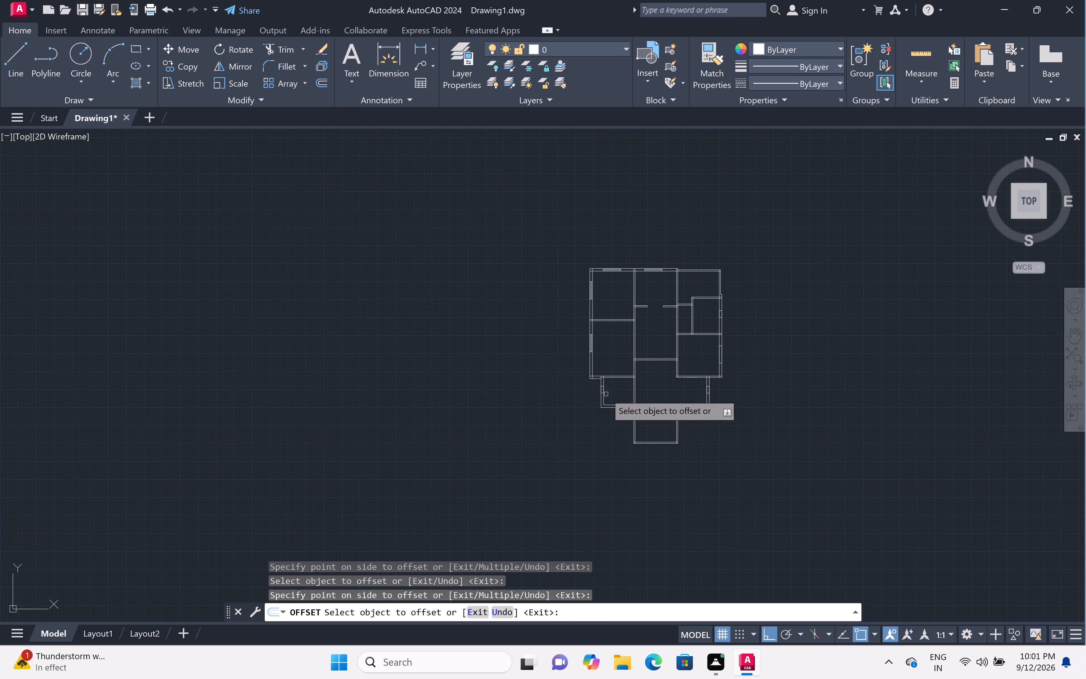
scroll(604, 394, up, 6)
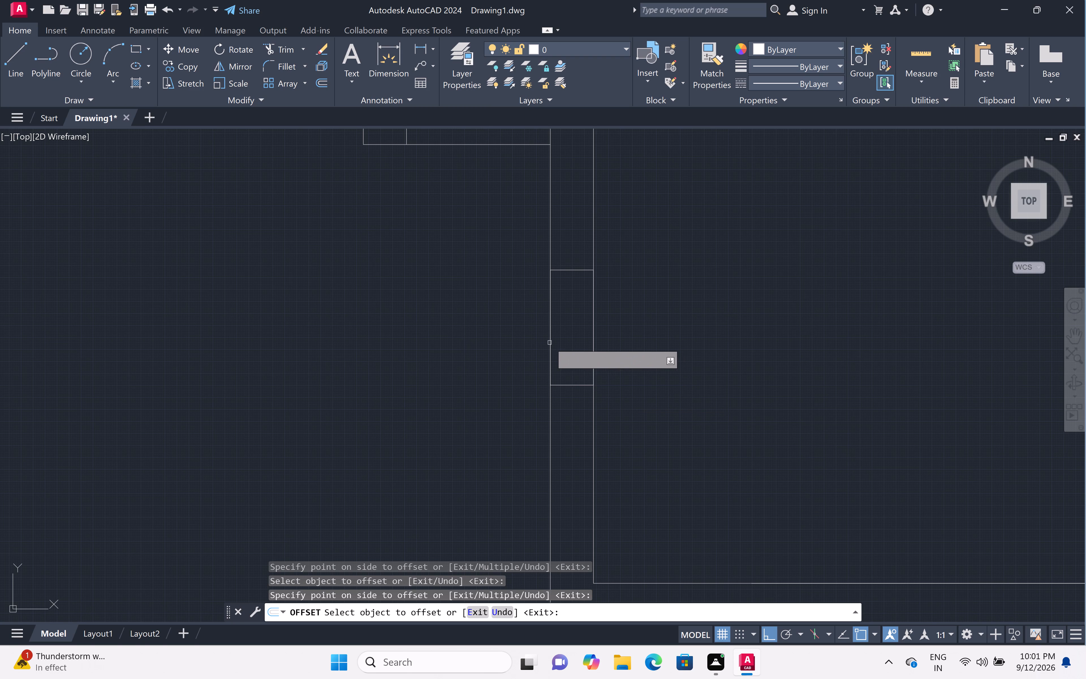
drag(549, 342, 555, 346)
click(608, 347)
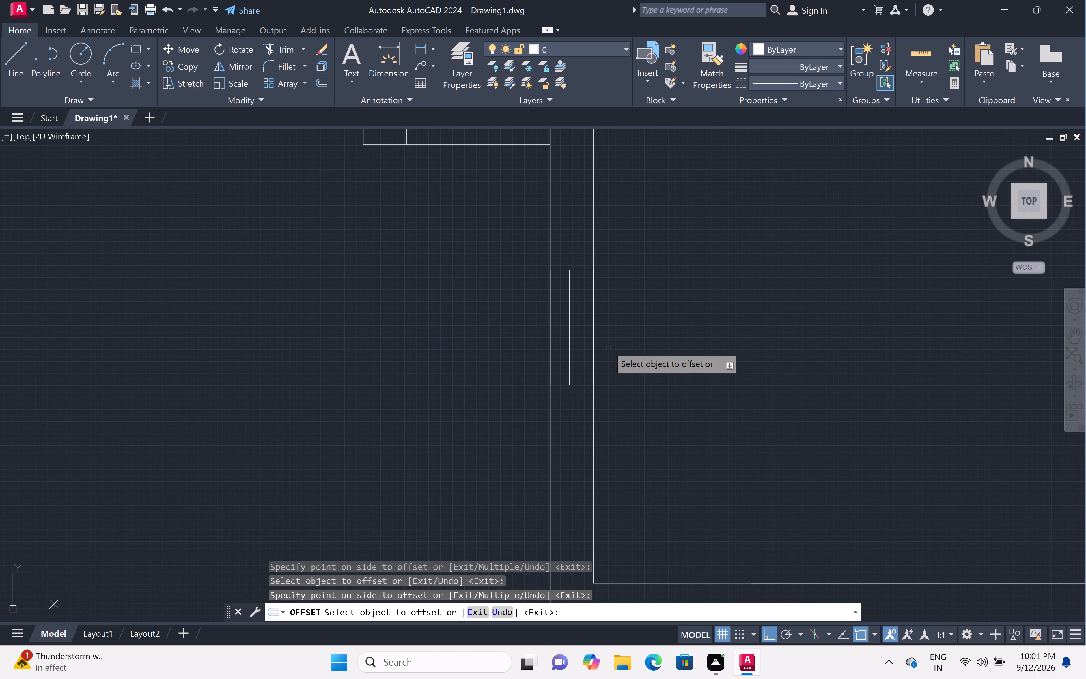
click(594, 345)
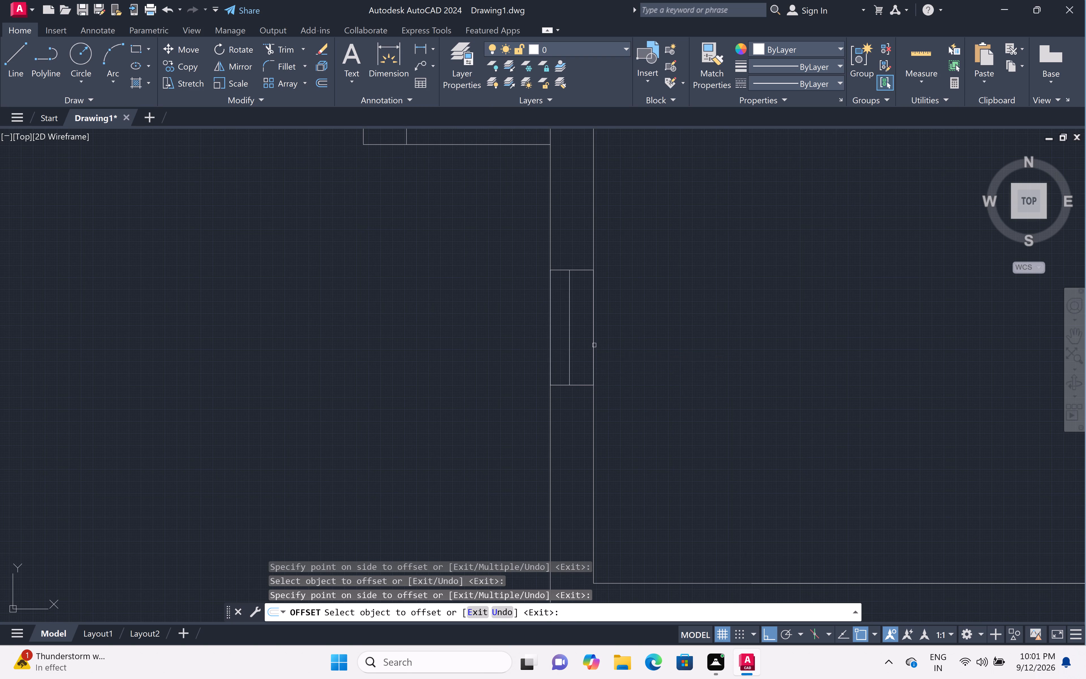
click(343, 351)
Offset both long edges of the window in the right wall of the projecting room below the bays 4" inward.
scroll(359, 346, down, 5)
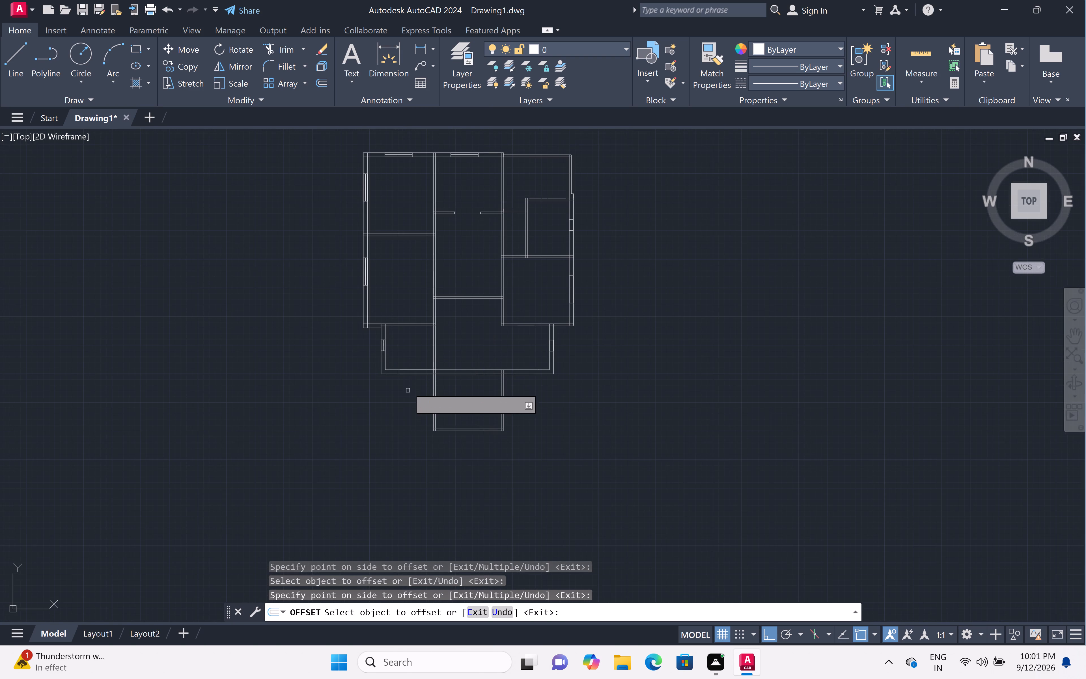
scroll(554, 345, up, 5)
click(551, 346)
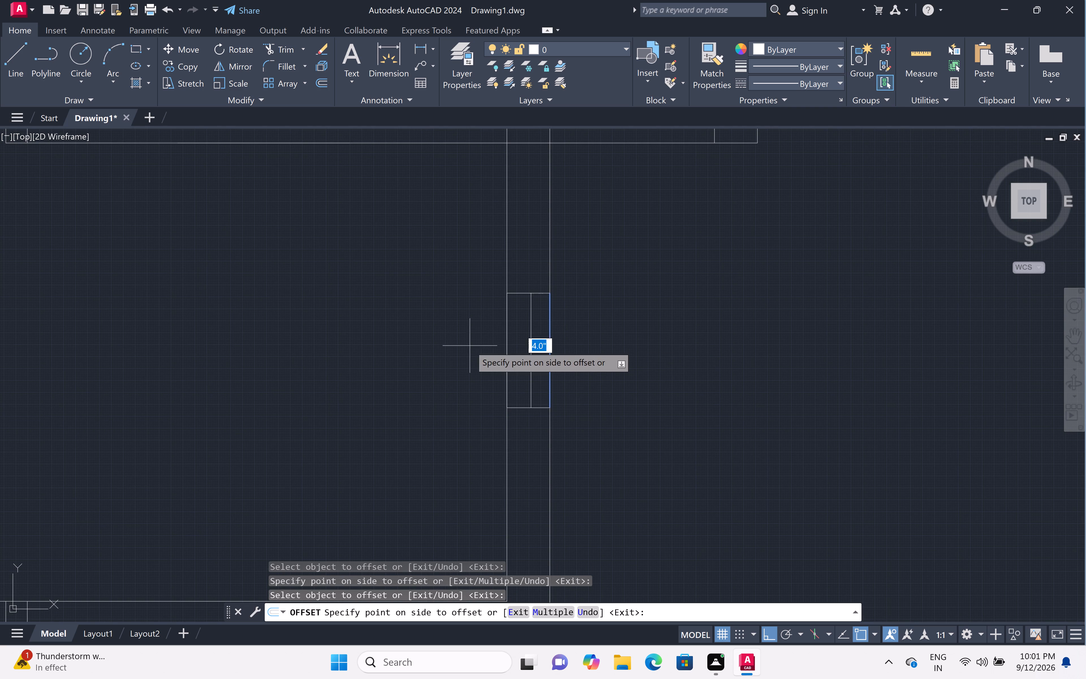
click(469, 346)
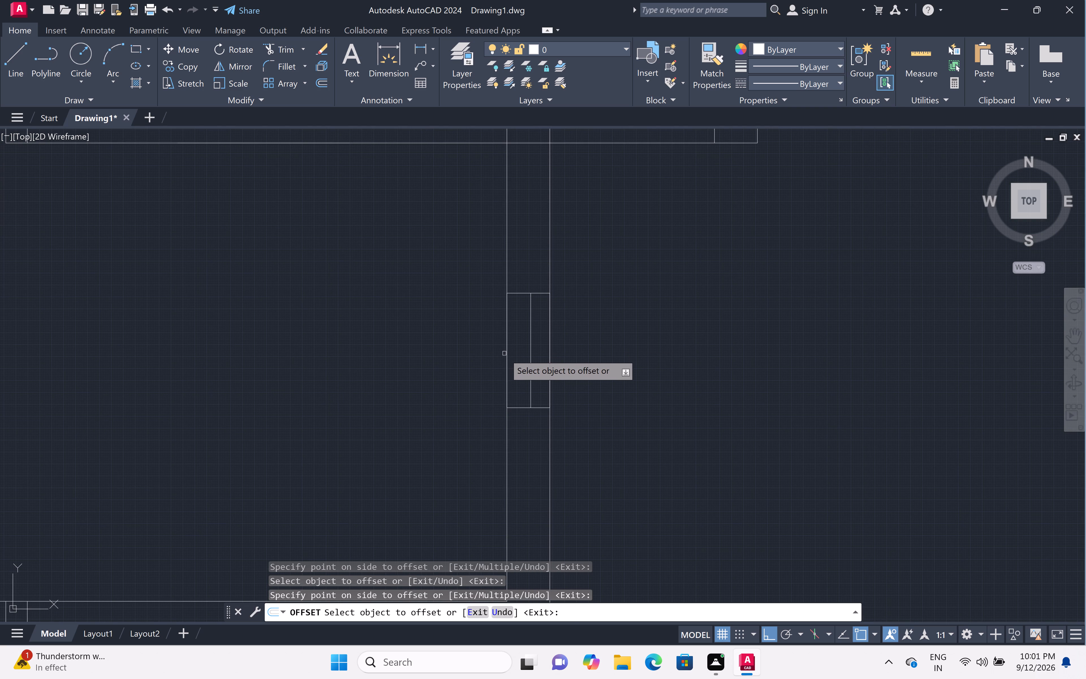
click(506, 354)
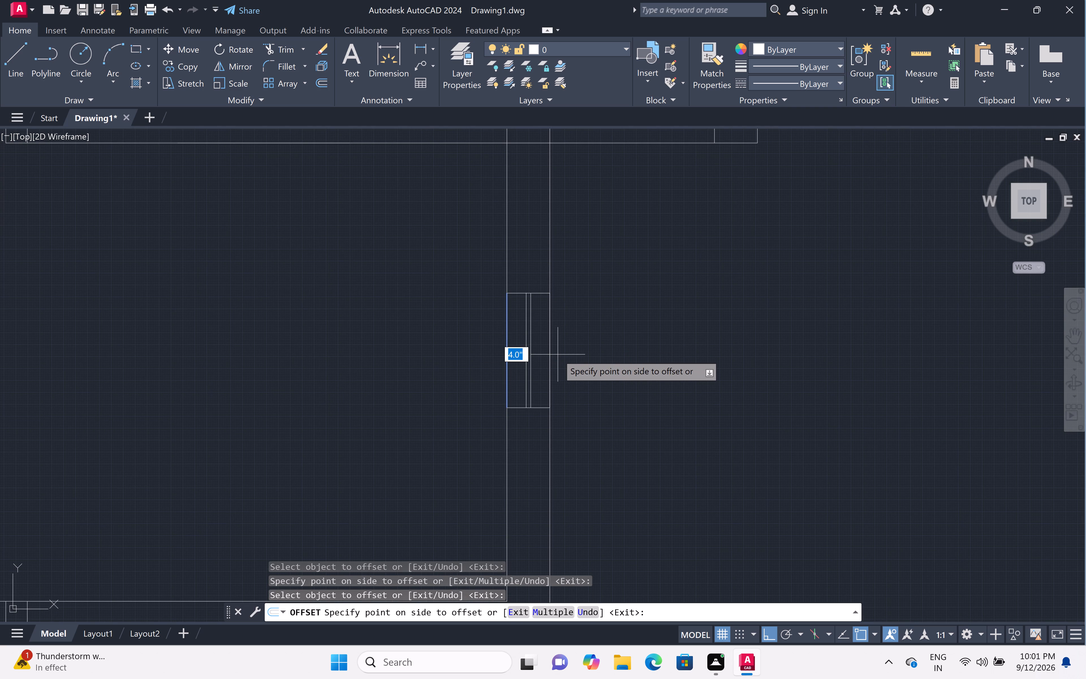
click(560, 354)
Offset both long edges of the window in the right bay's lower room outer right wall 4" inward.
scroll(592, 325, down, 2)
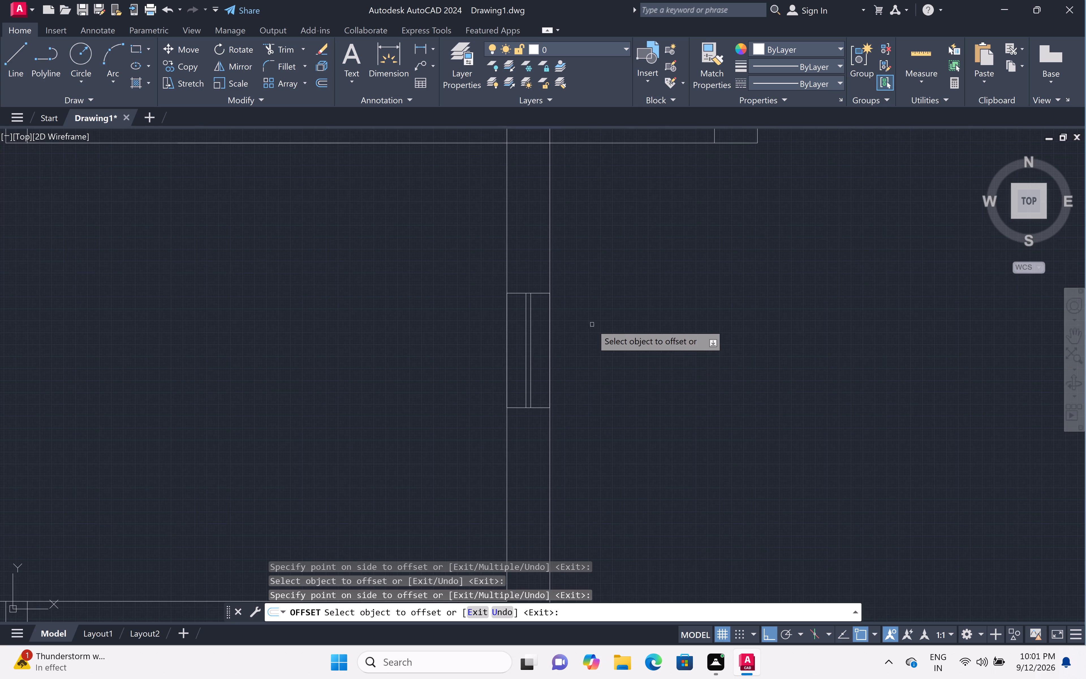
middle_drag(643, 294, 658, 428)
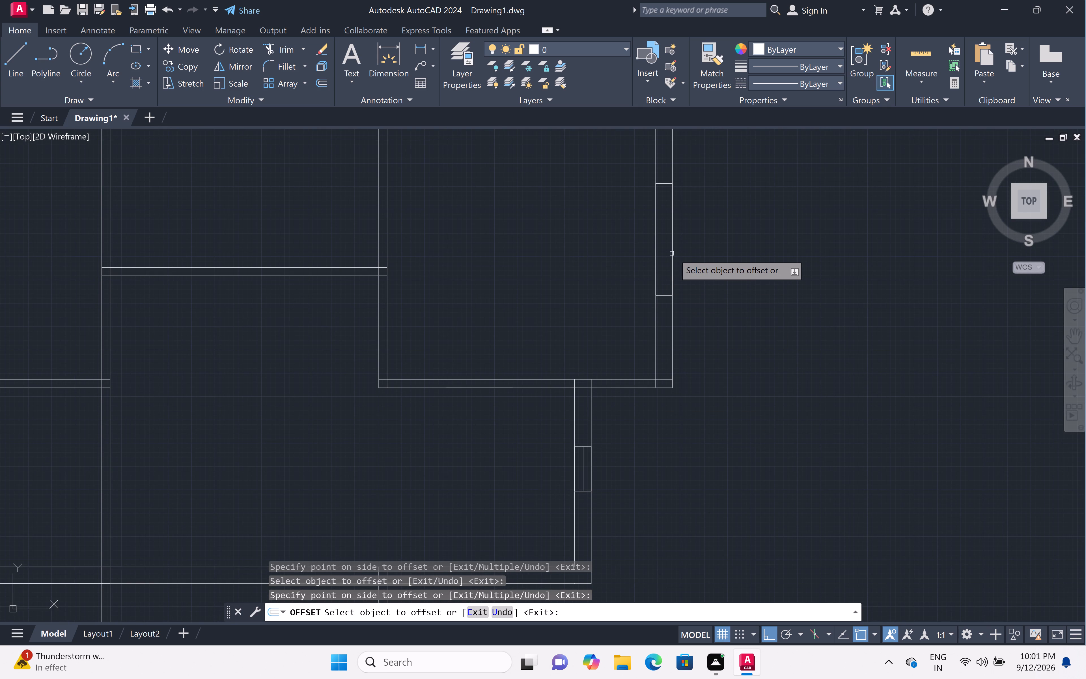
click(672, 253)
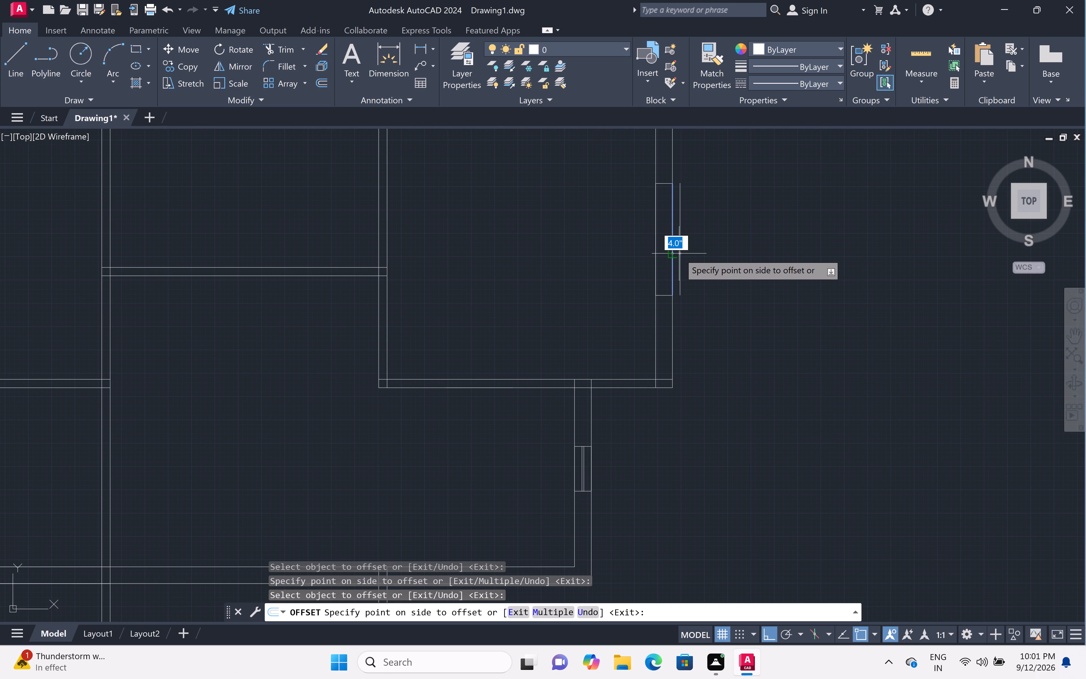
click(607, 270)
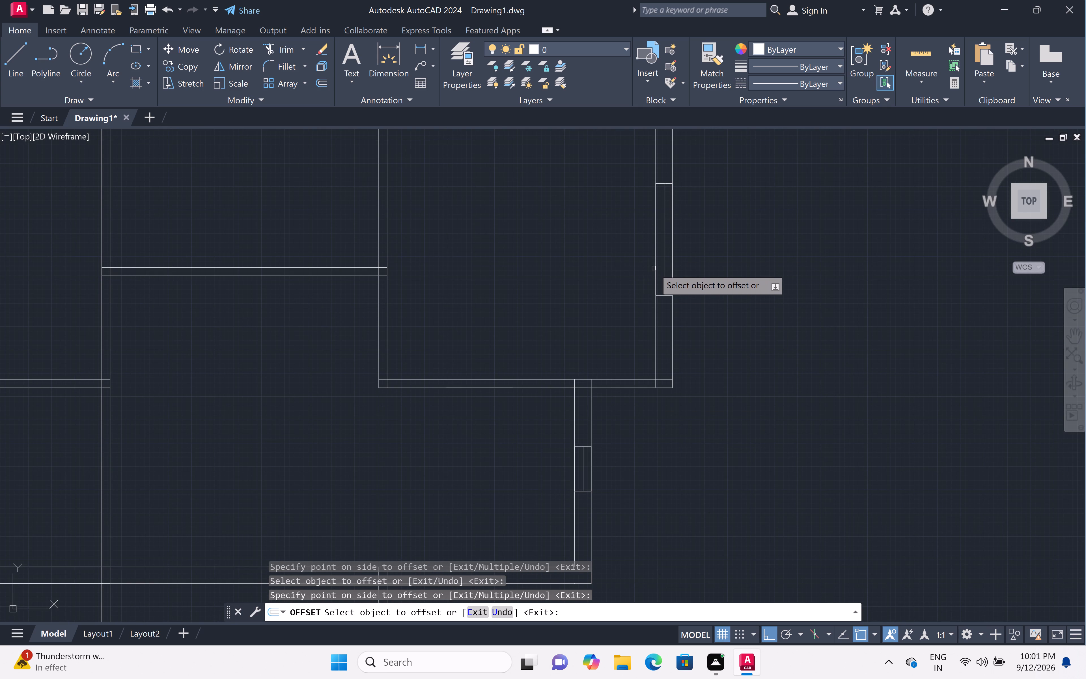
click(654, 269)
click(737, 265)
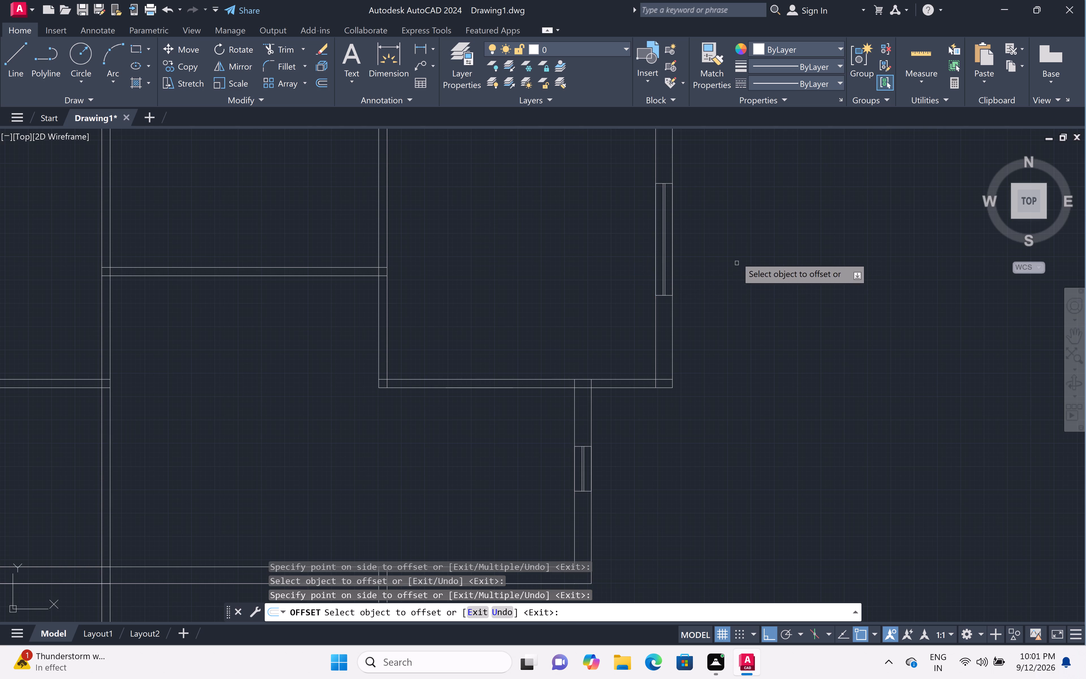
Offset both long edges of the window in the small upper-right room's outer wall 4" inward and finish offsetting.
scroll(735, 253, down, 2)
middle_drag(735, 253, 751, 402)
scroll(725, 287, up, 3)
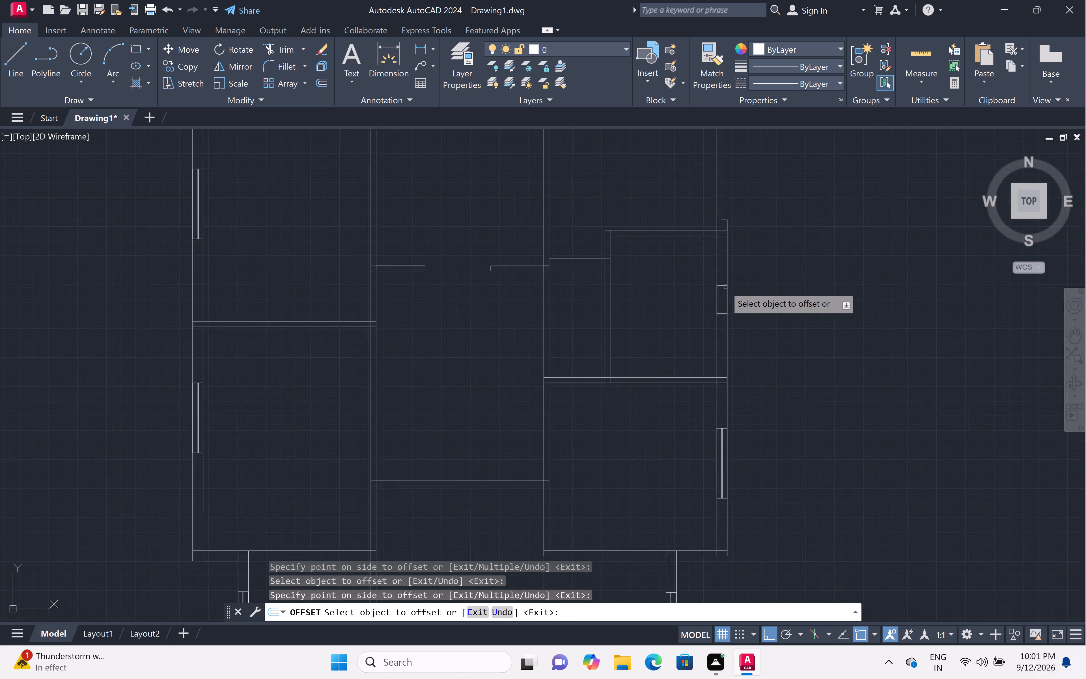
click(730, 312)
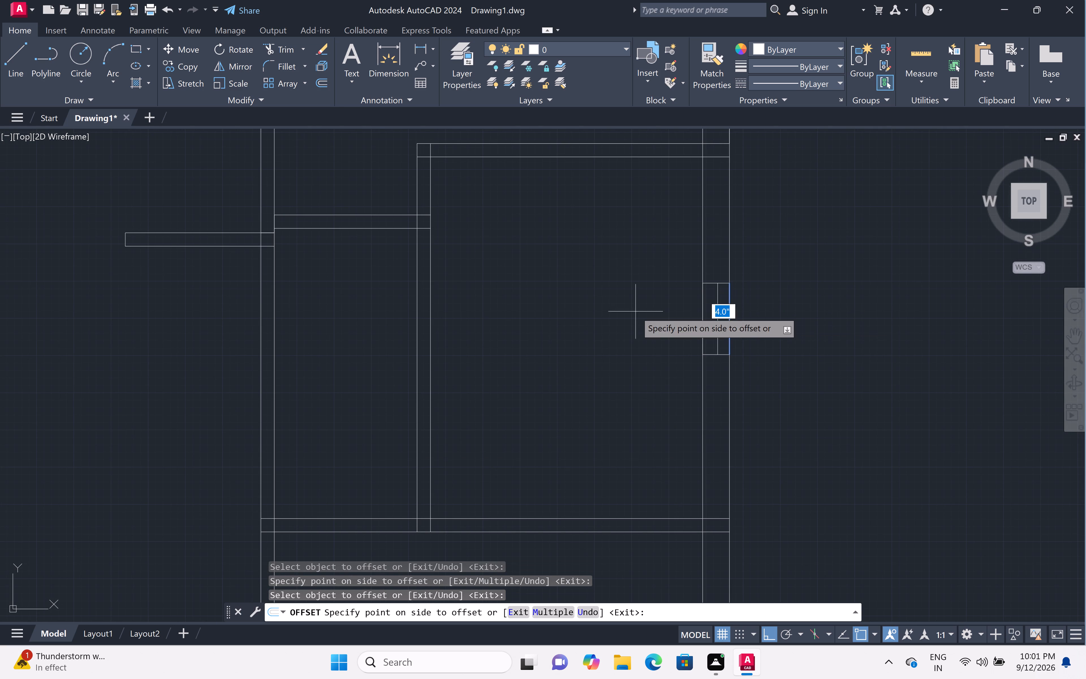
click(635, 311)
click(701, 318)
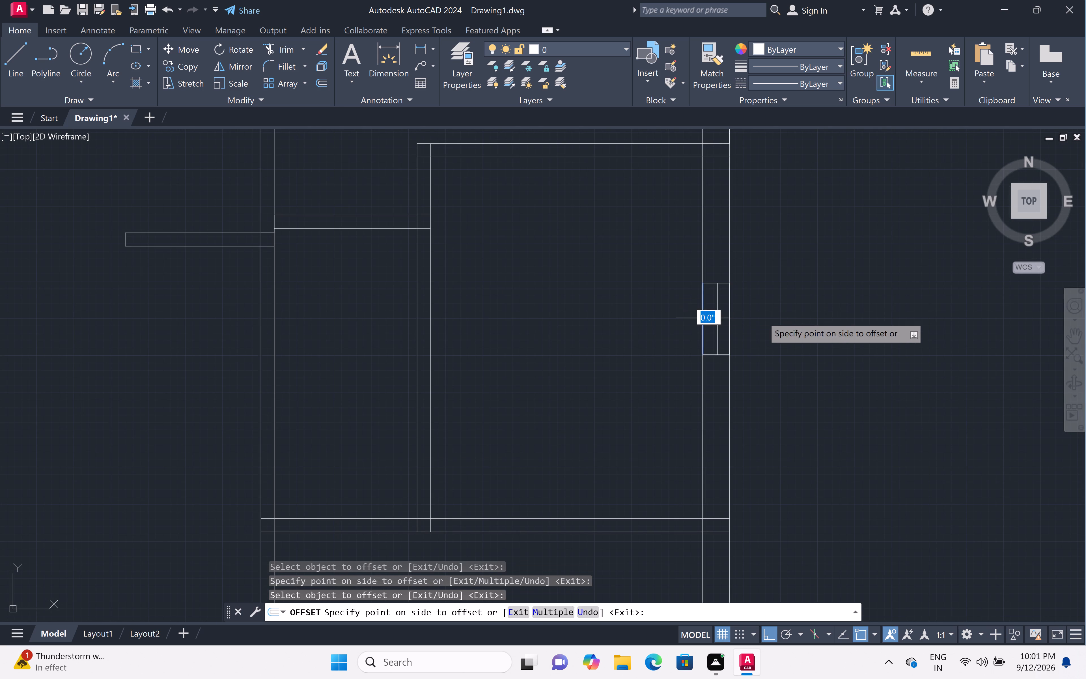
click(825, 309)
scroll(826, 303, down, 4)
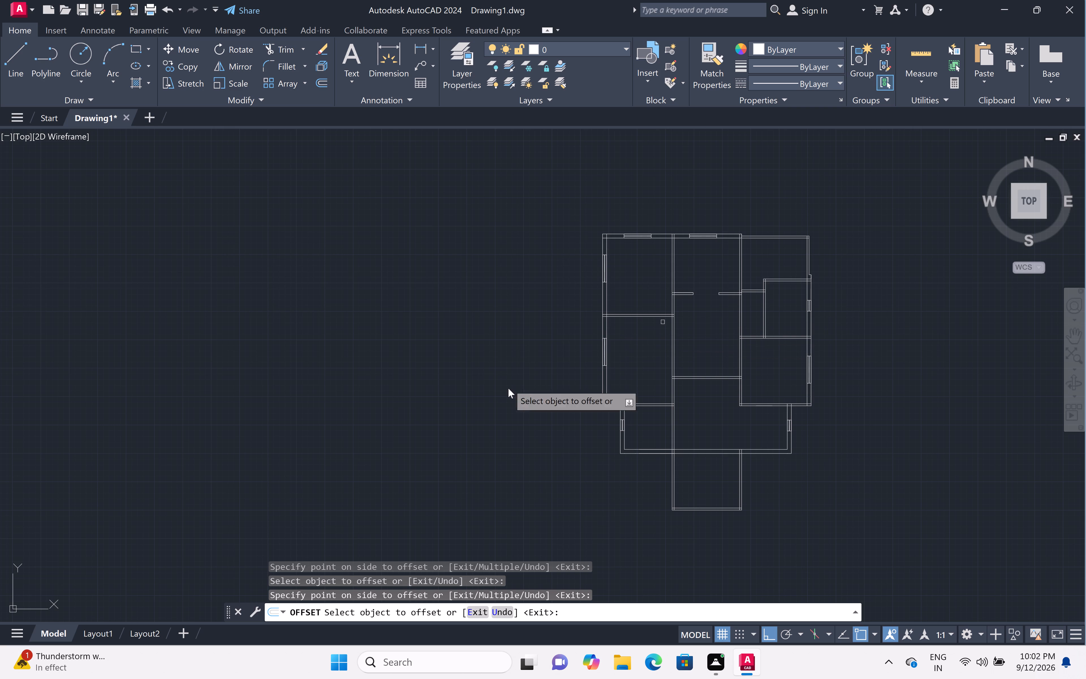
scroll(785, 441, up, 2)
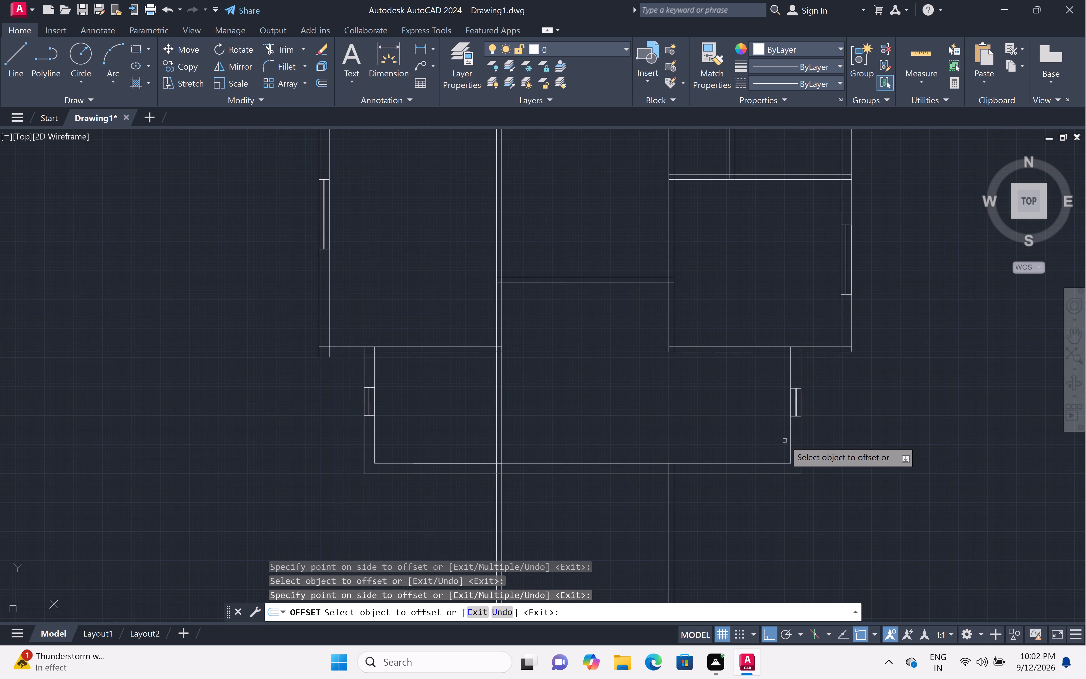
key(Escape)
Draw a line from the projecting room's inner upper-right corner 3' left along the wall, continuing straight down to the bottom wall.
scroll(798, 397, up, 1)
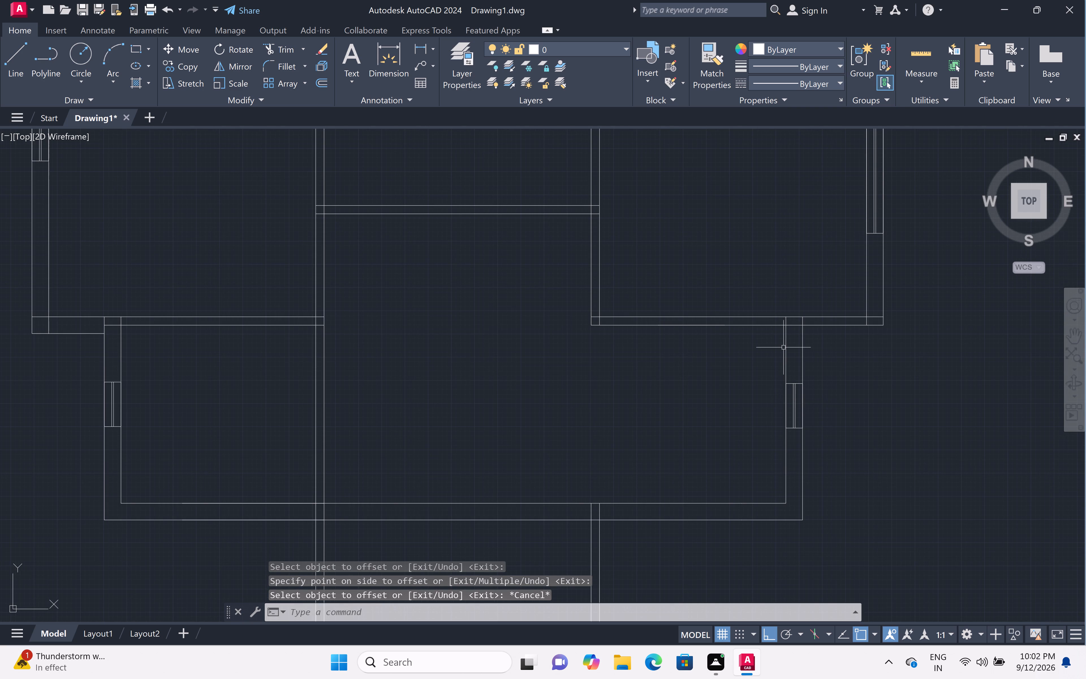
text(l)
key(space)
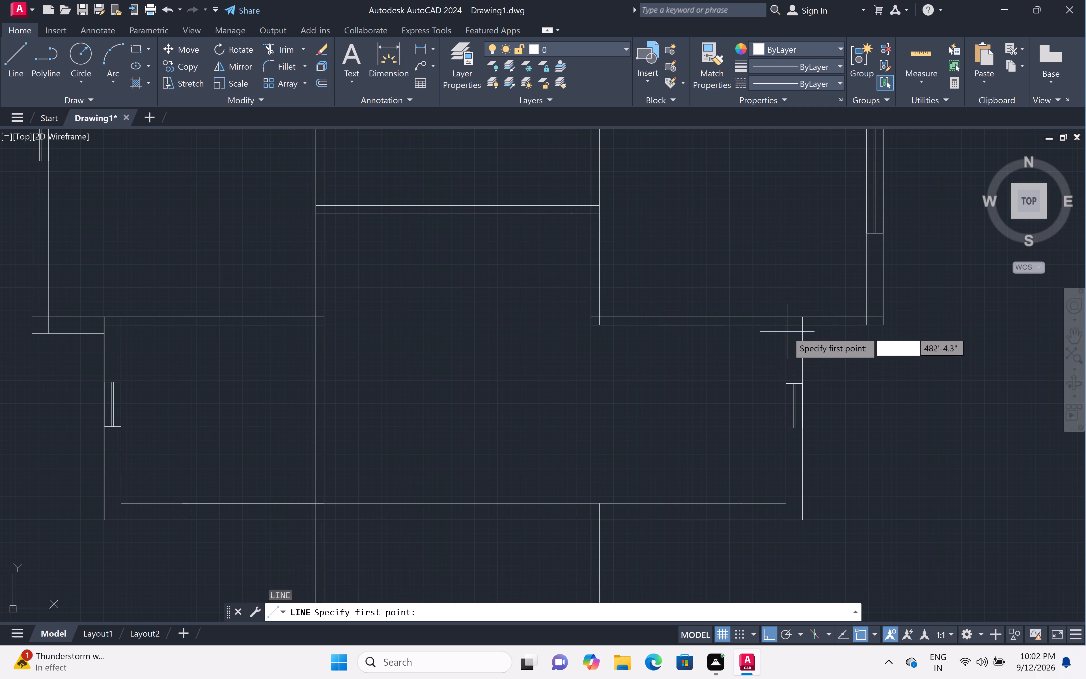
click(788, 326)
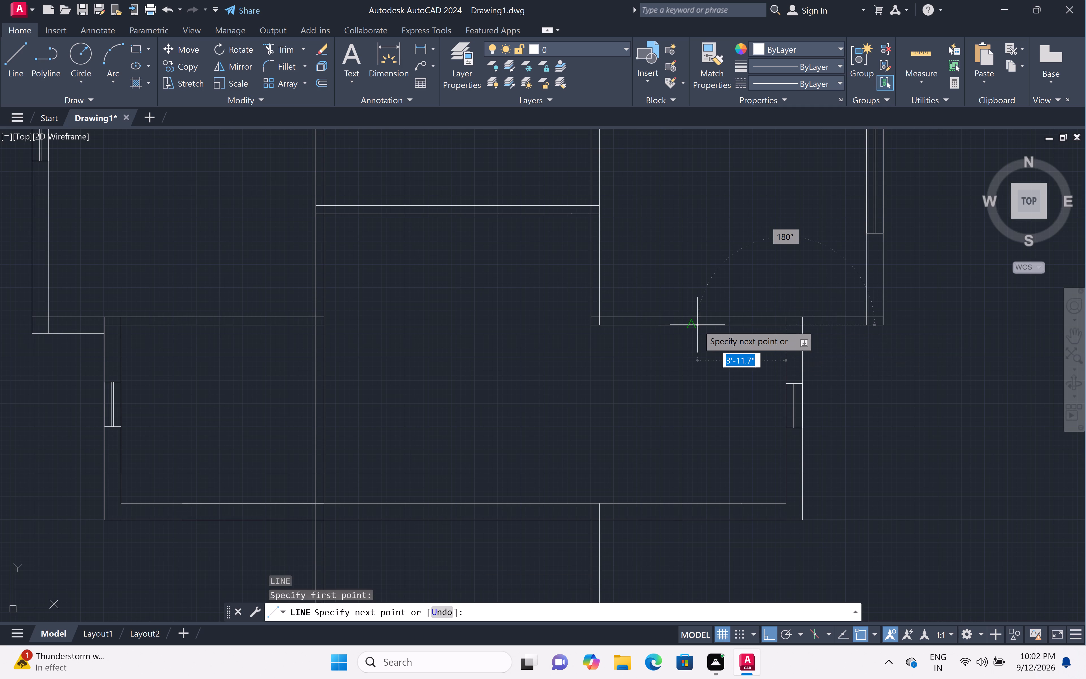
text(3')
key(space)
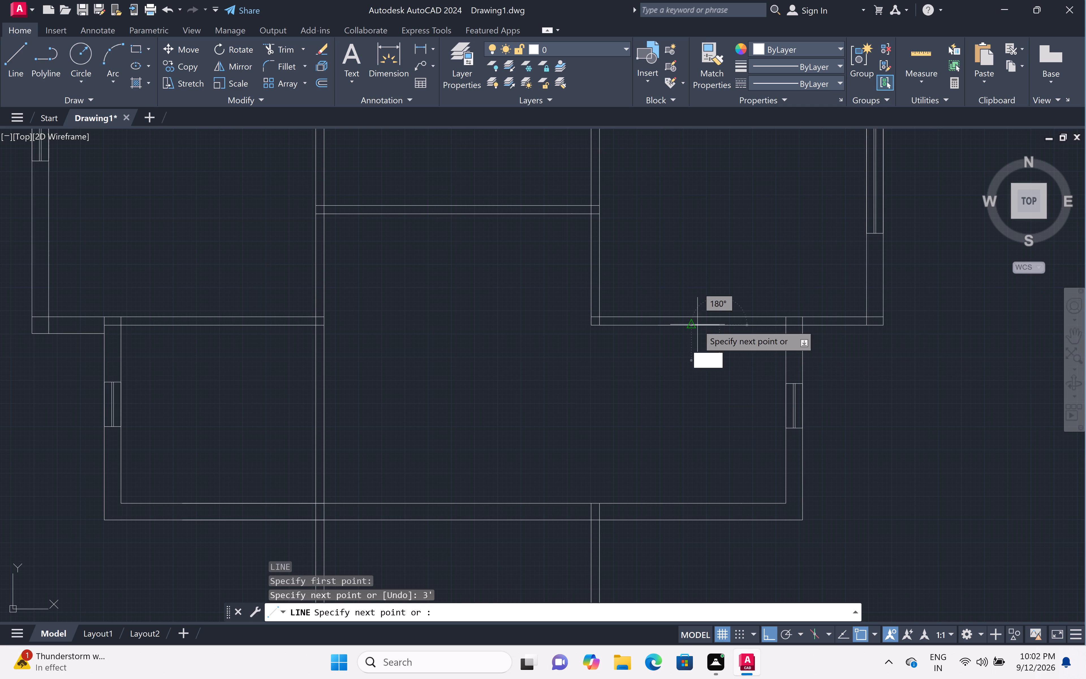
double_click(721, 502)
key(Escape)
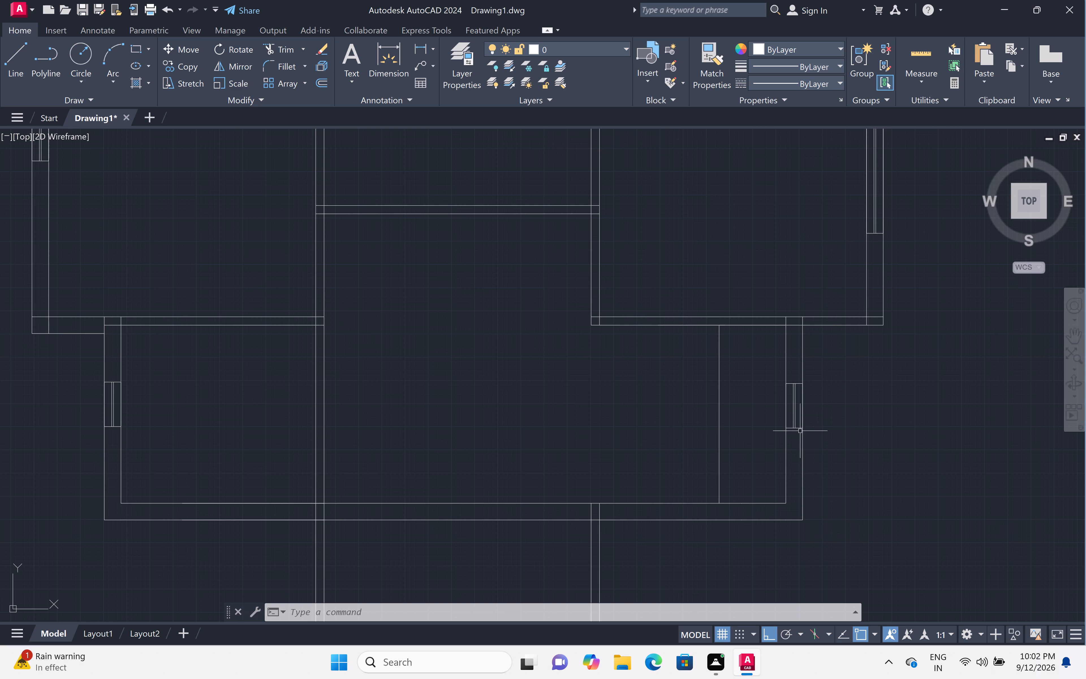
Draw a line 3' down from the top of the new vertical line, continuing across to the projecting room's right wall.
text(l)
key(space)
click(716, 327)
drag(716, 327, 716, 329)
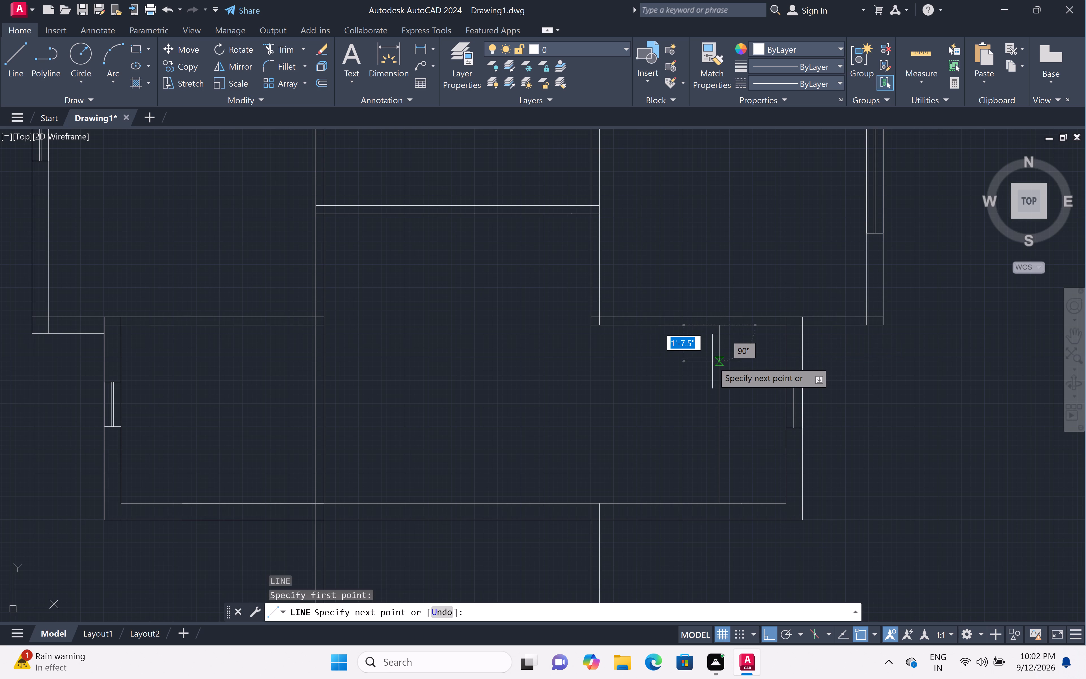
text(3')
key(space)
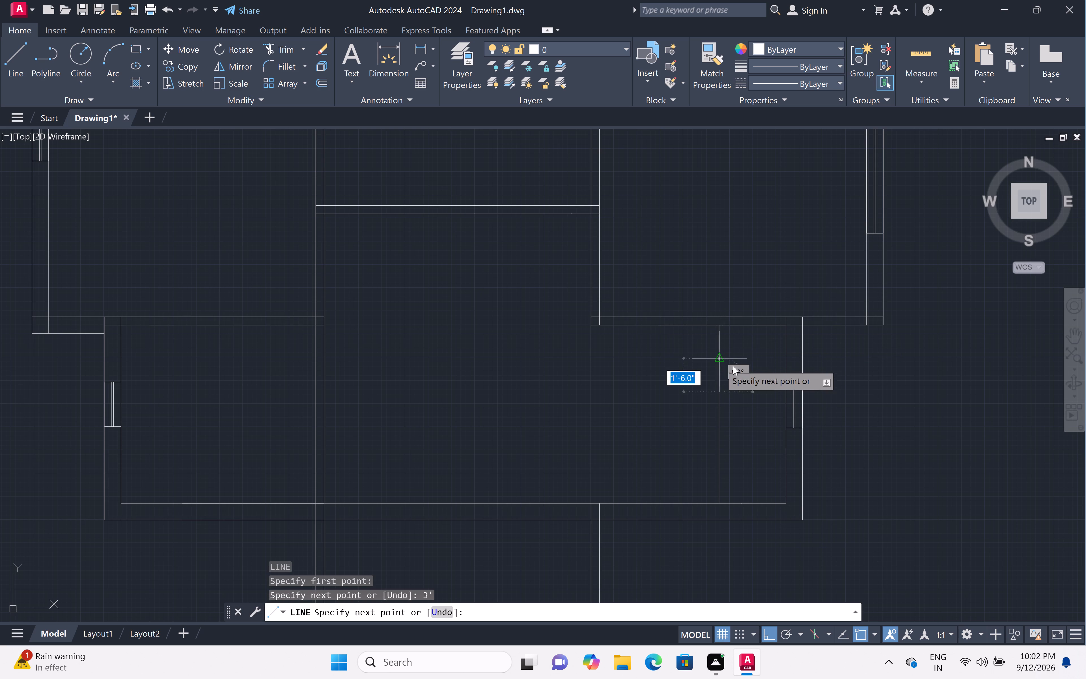
click(783, 390)
key(space)
Draw a line 3' up from the bottom of the new vertical line, continuing across to the projecting room's right wall.
key(space)
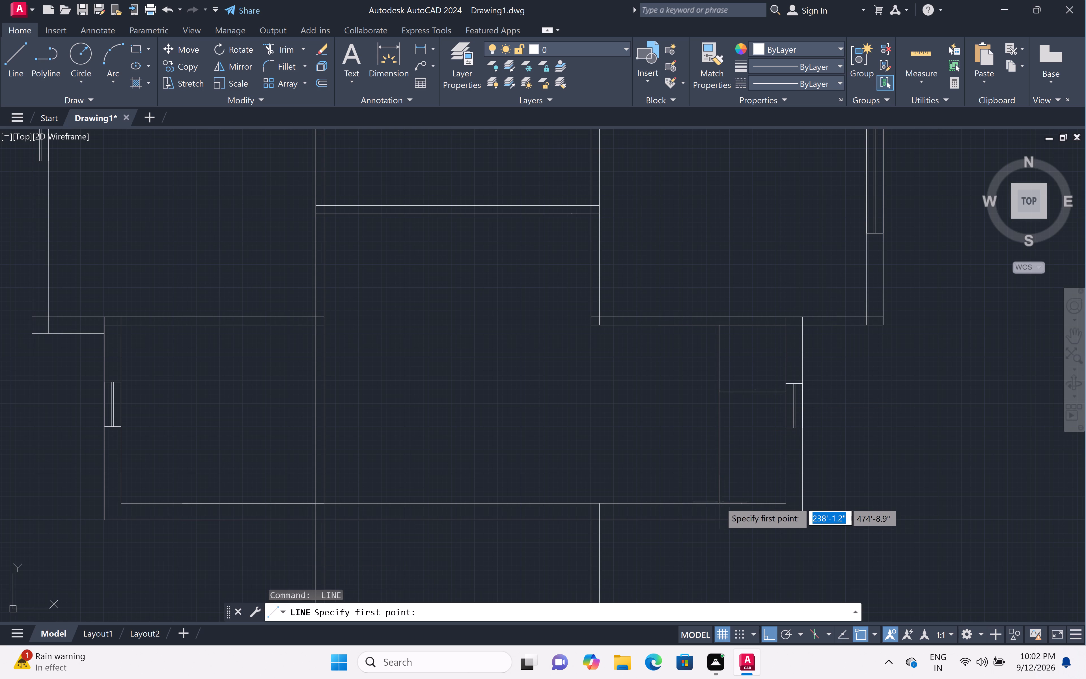
click(719, 501)
text(3')
key(space)
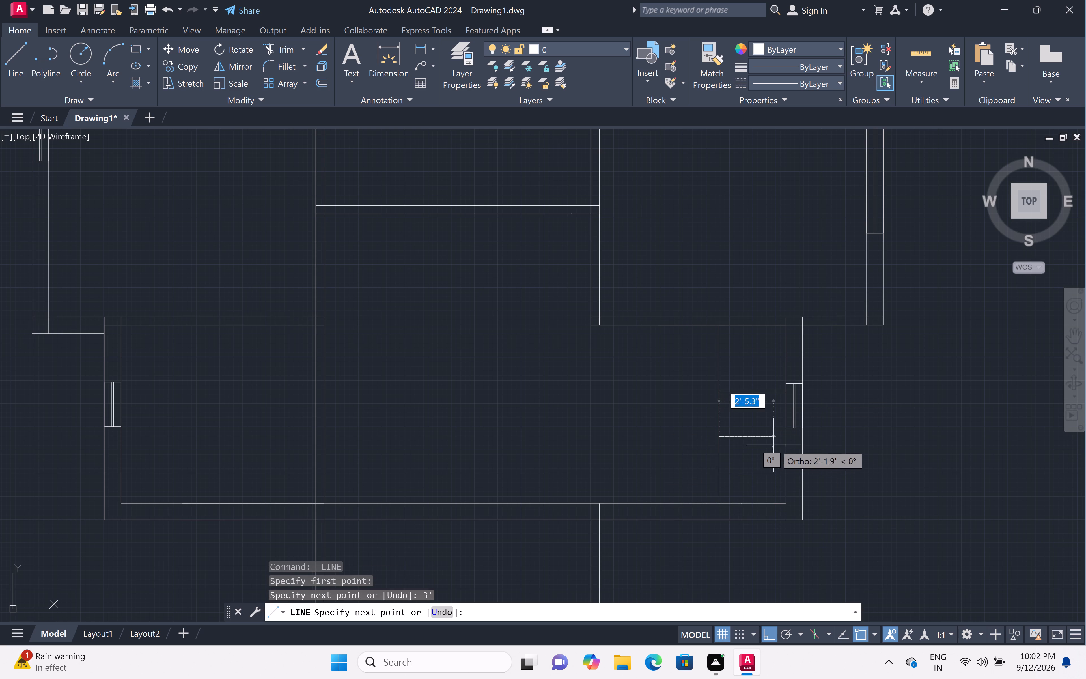
click(785, 439)
key(space)
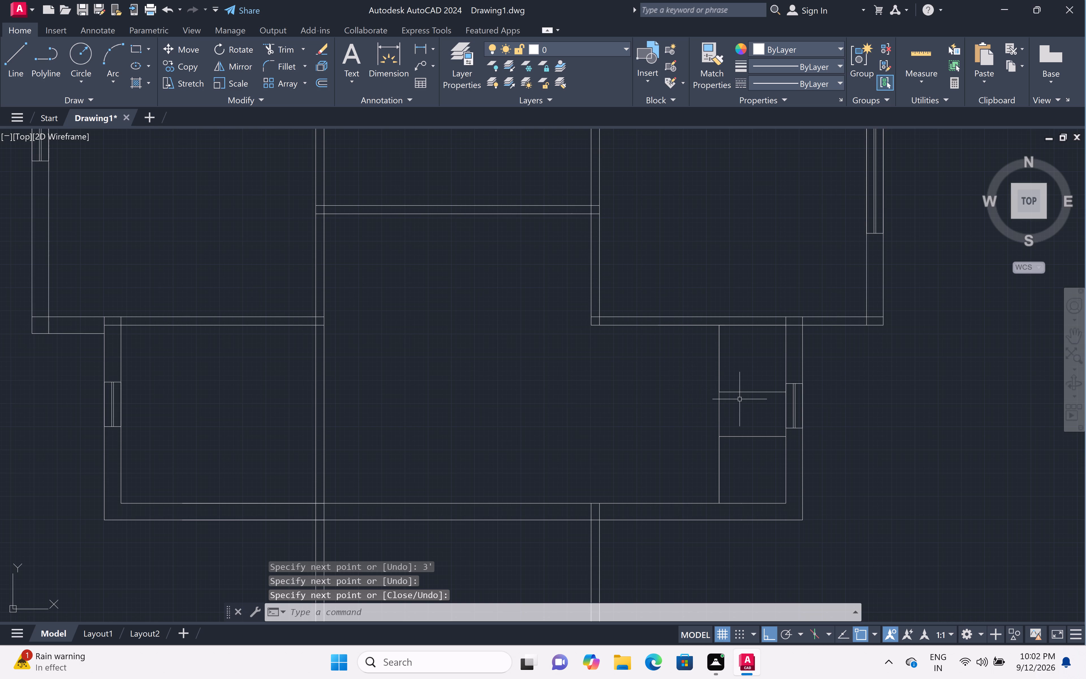
Draw two horizontal lines about 6' long leftward from the strip's vertical line, continuing its upper and lower cross lines.
key(l)
key(space)
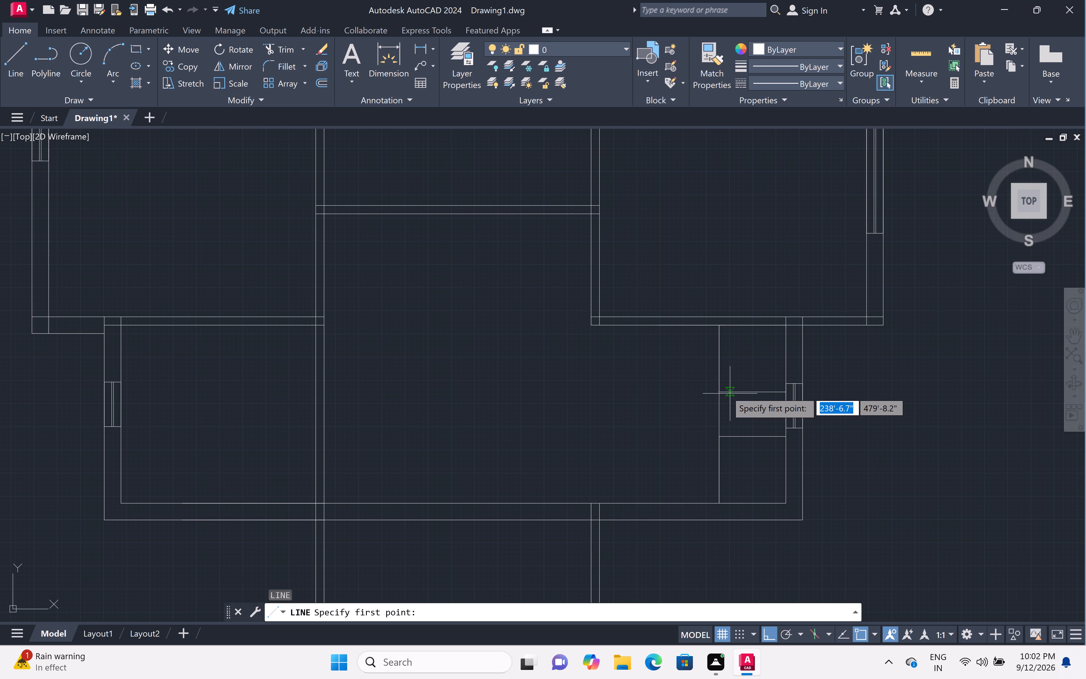
click(720, 391)
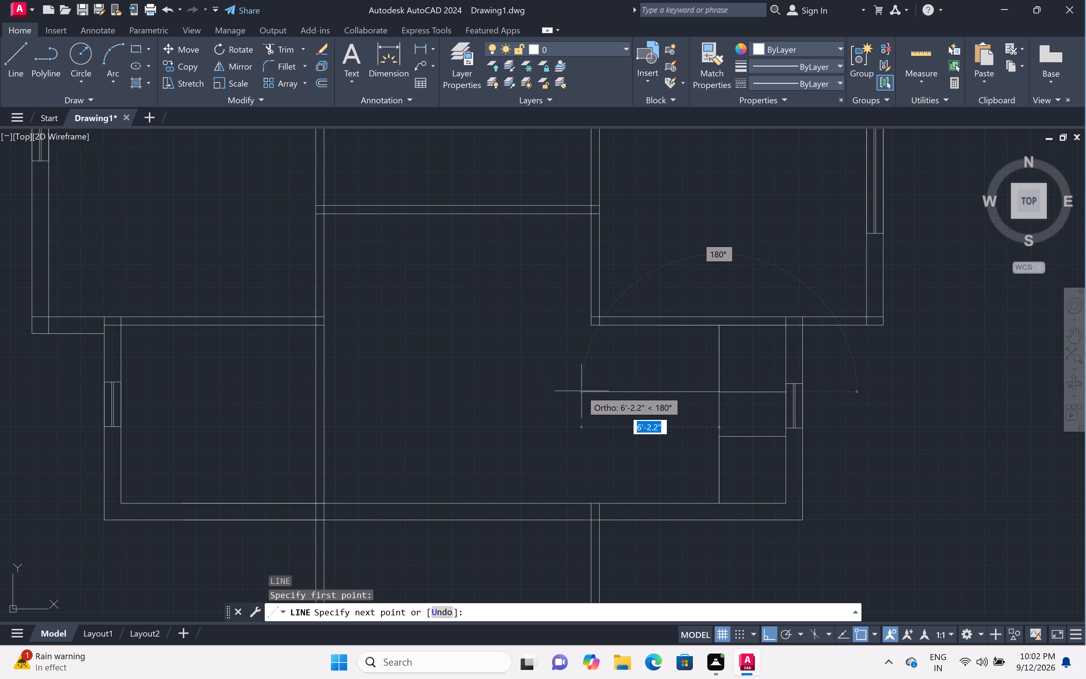
click(581, 391)
key(space)
key(space)
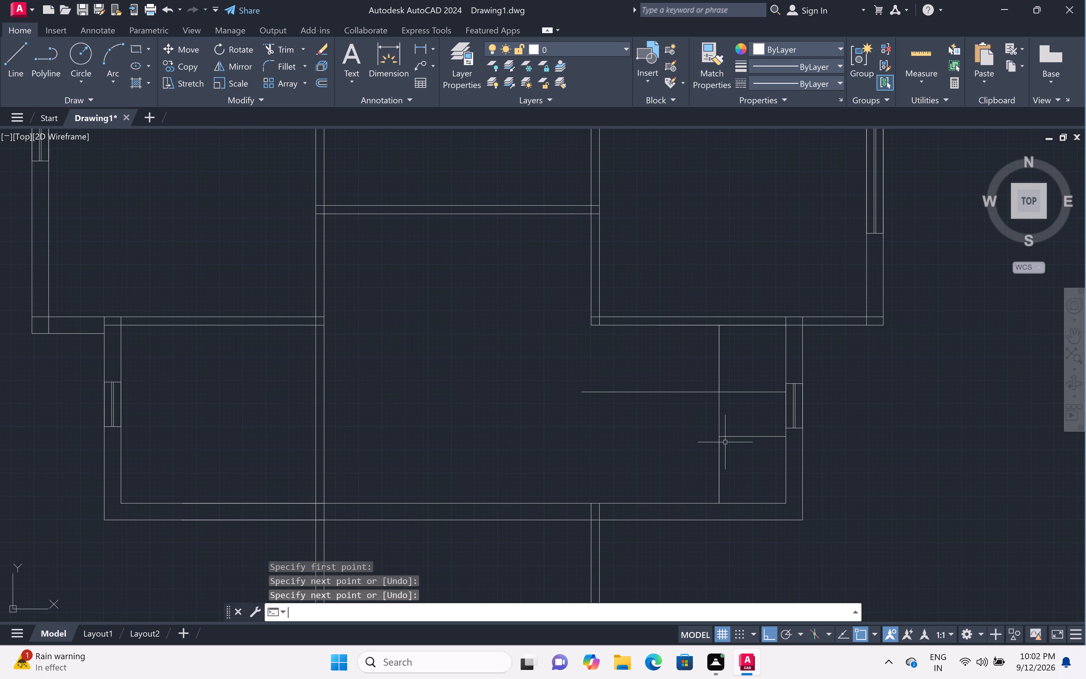
click(719, 437)
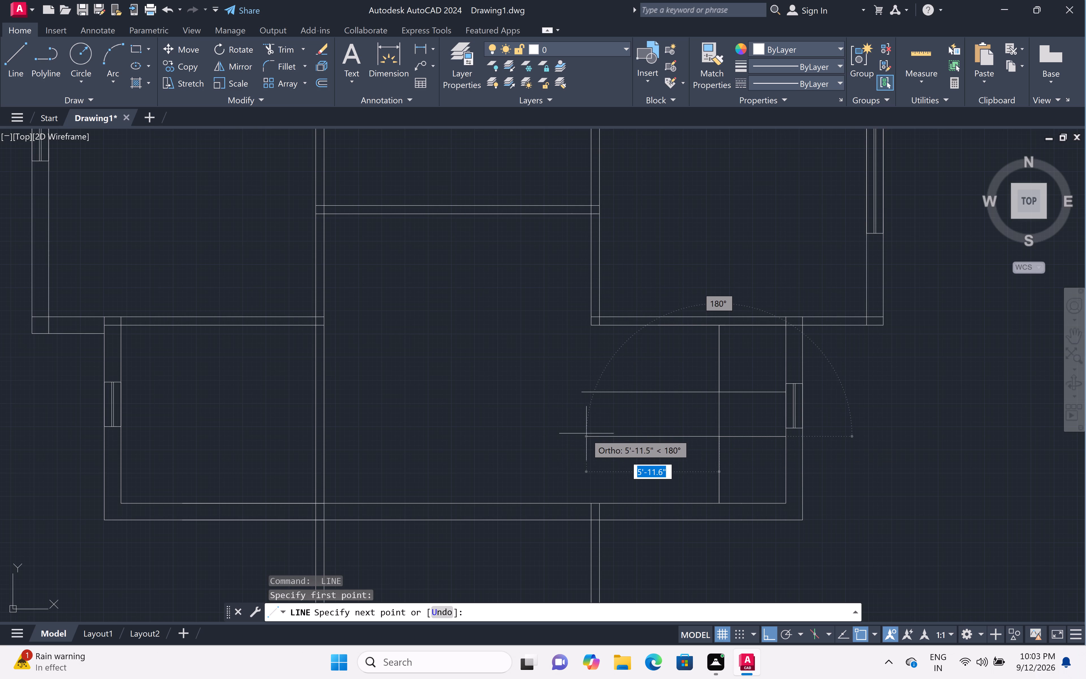
click(582, 433)
key(space)
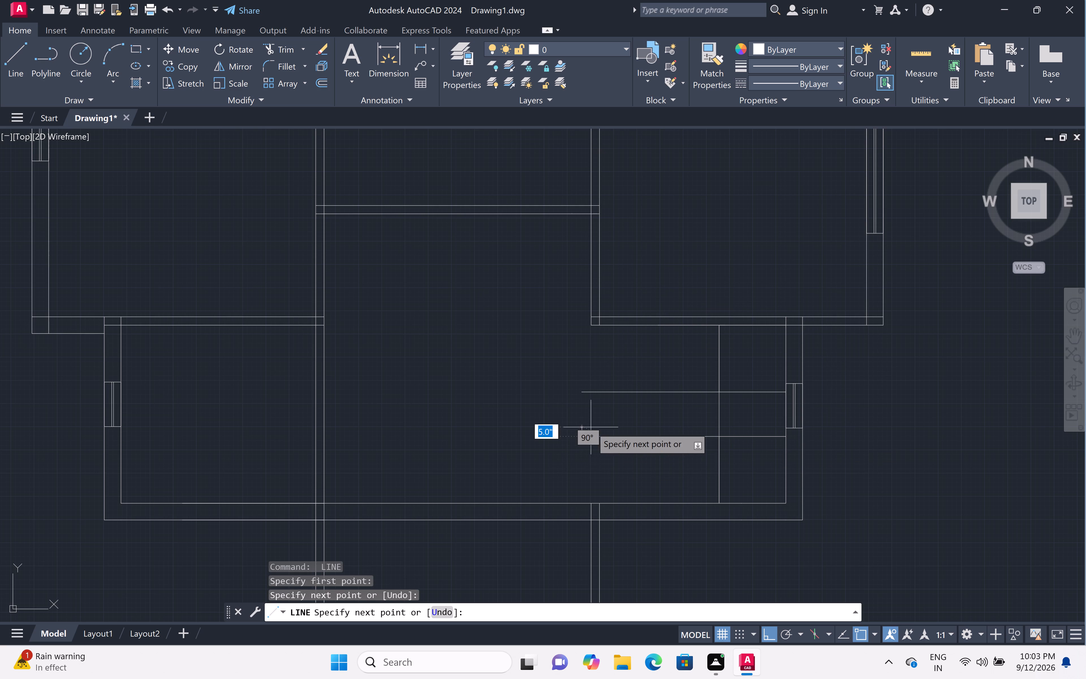
Offset the strip's upper vertical segment leftward seven times at 10" spacing to form the upper flight's tread lines.
key(o)
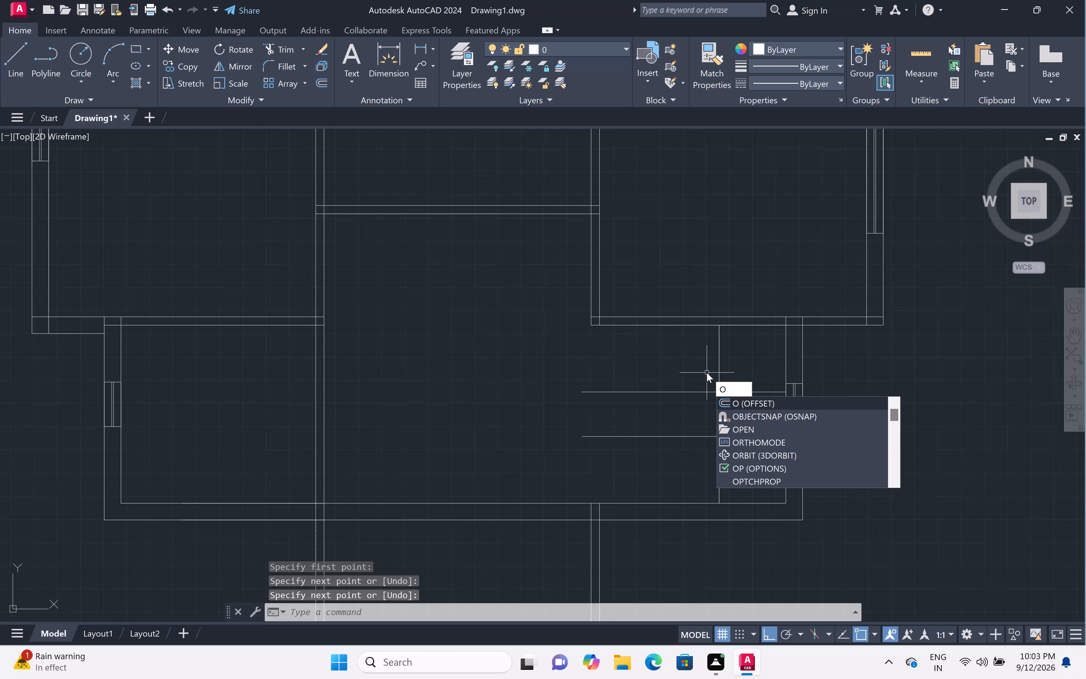
text(ff)
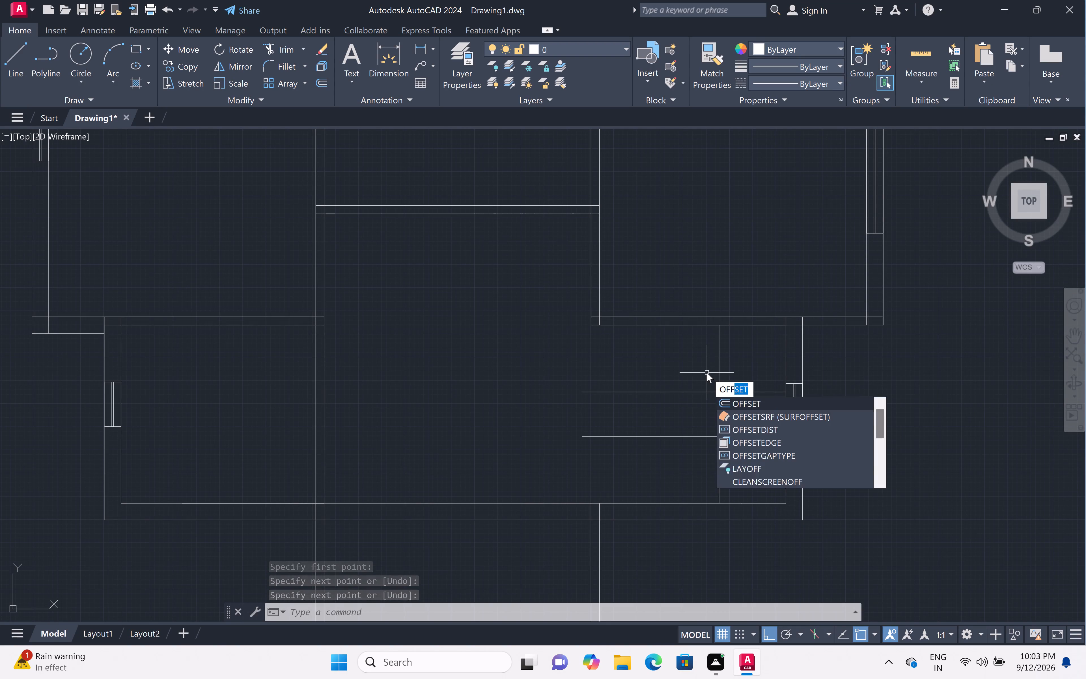
key(space)
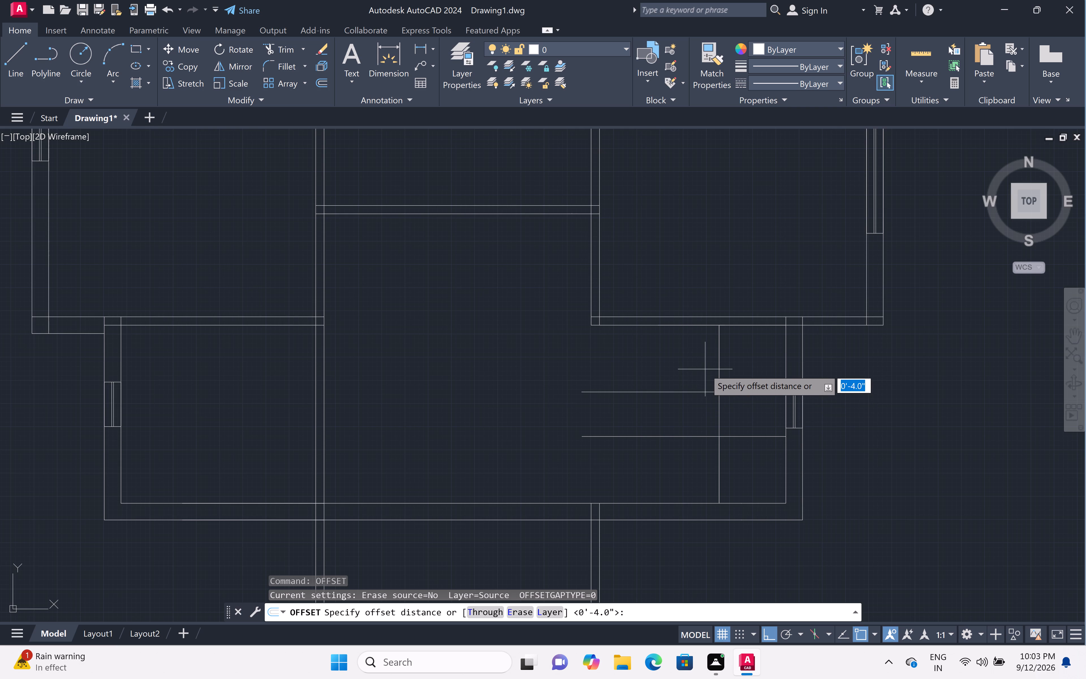
key(1)
text(0")
key(space)
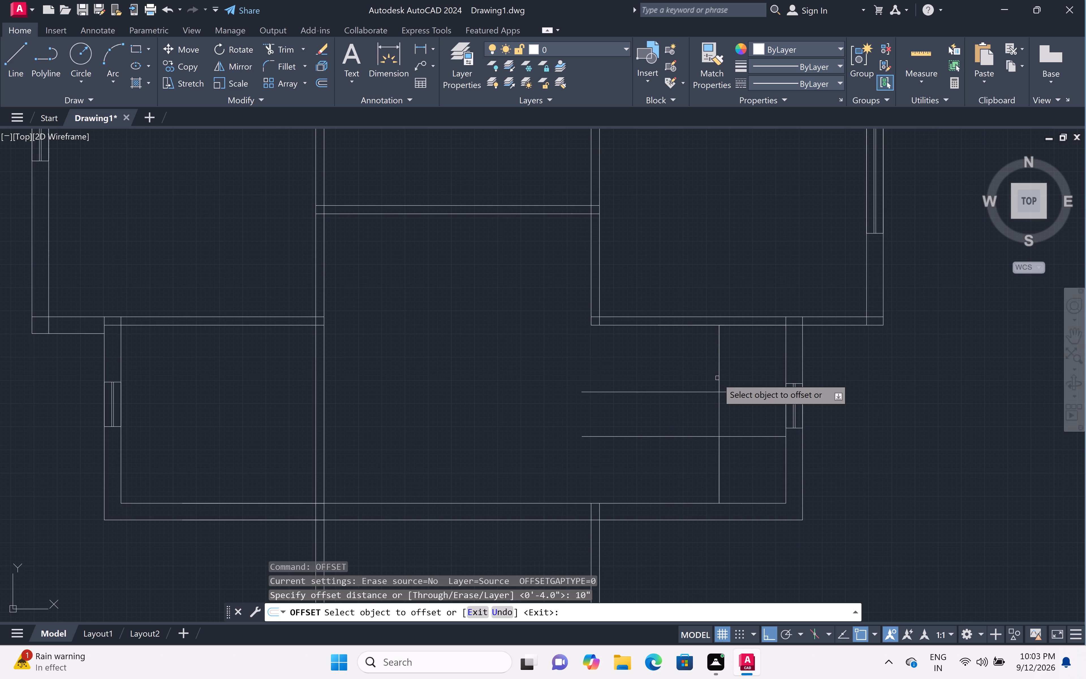
click(720, 379)
click(657, 375)
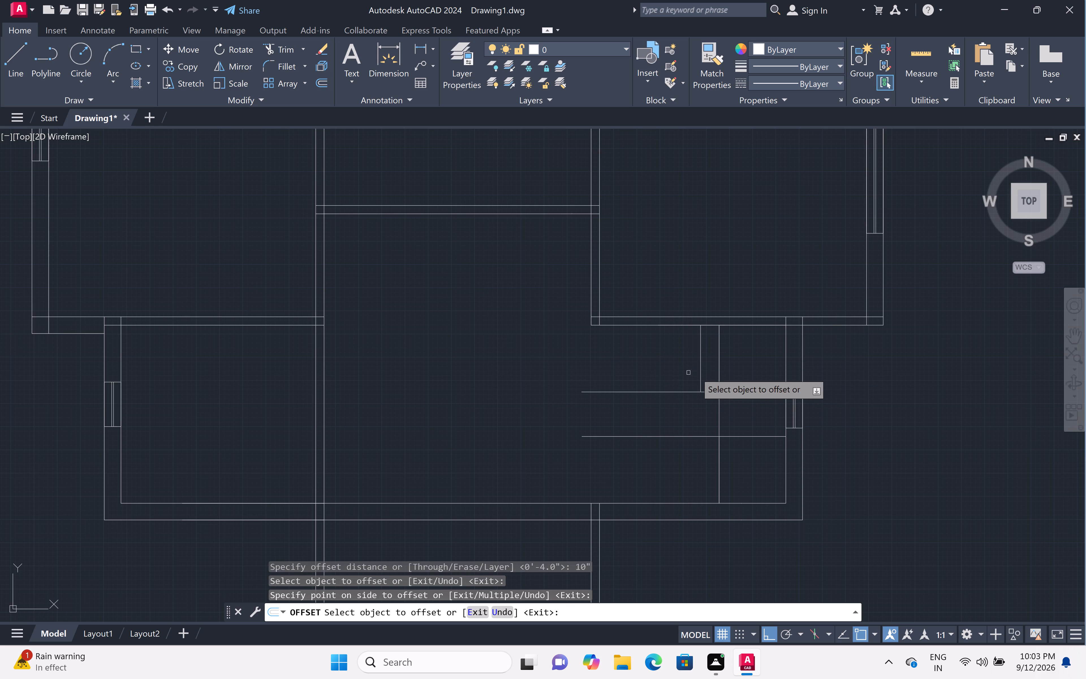
click(701, 371)
click(625, 371)
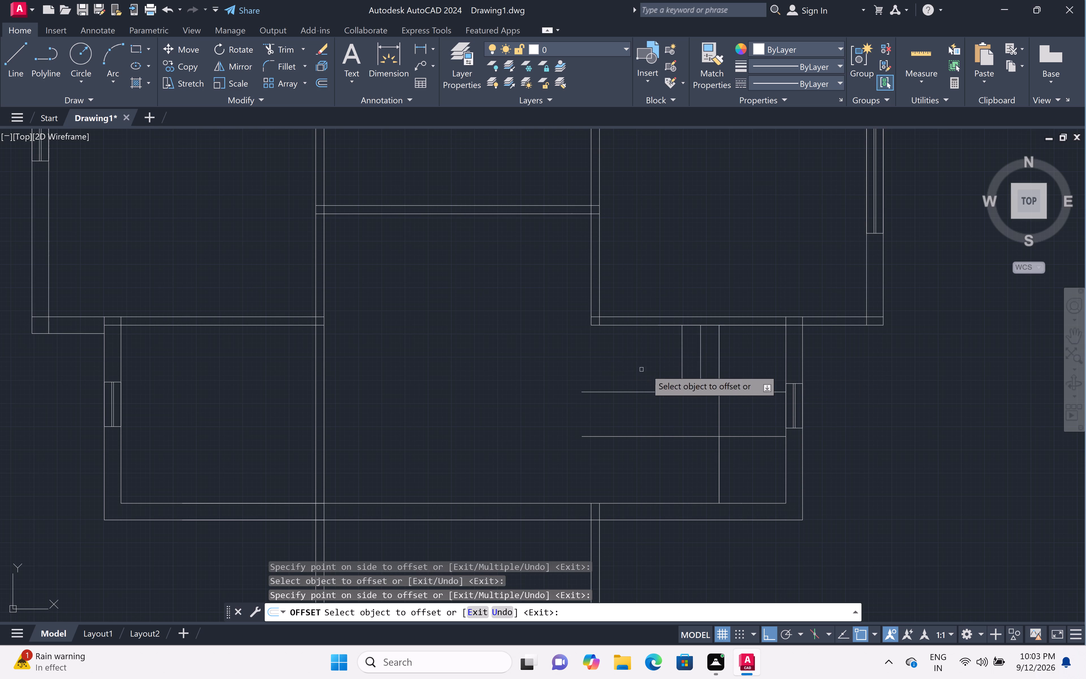
click(681, 371)
click(607, 370)
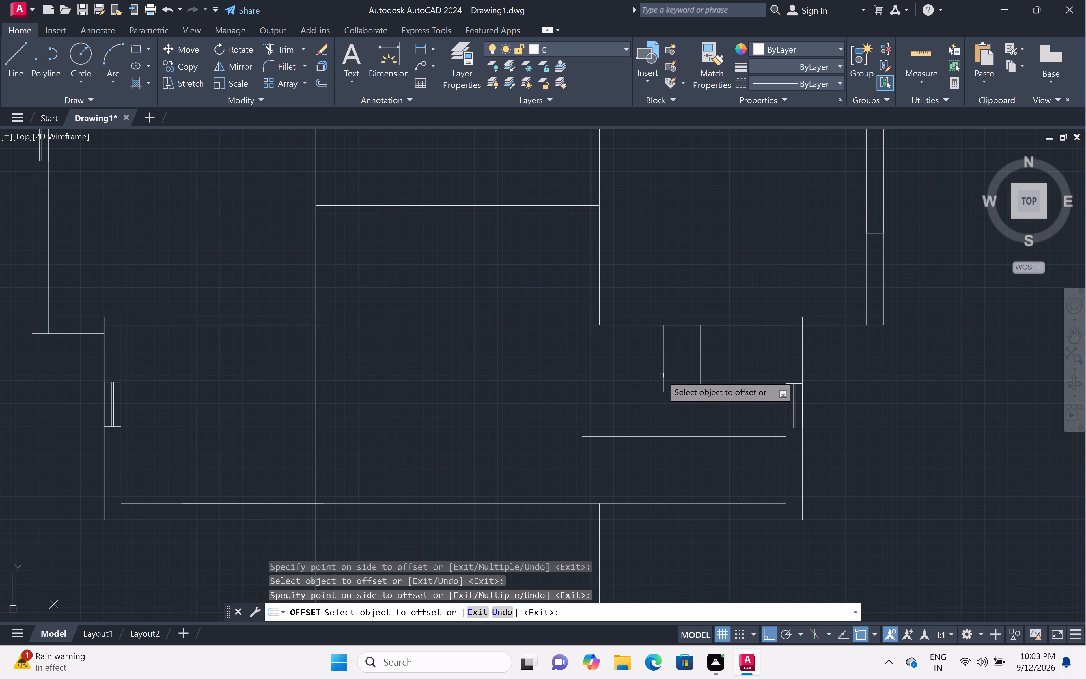
drag(664, 377, 641, 371)
click(574, 364)
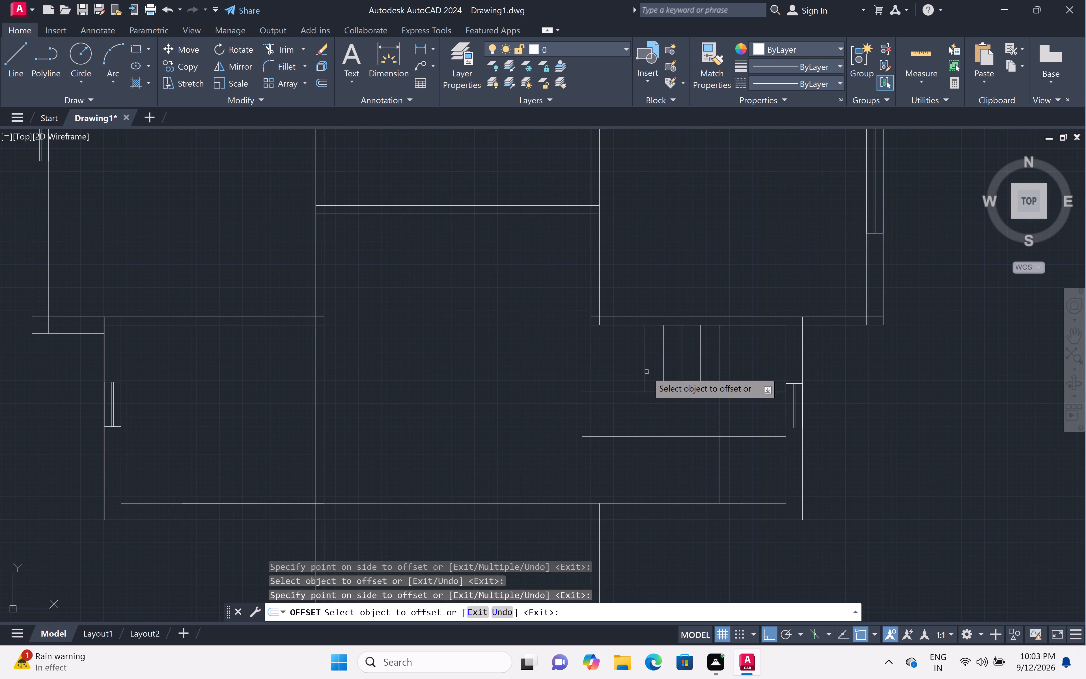
click(647, 372)
click(572, 366)
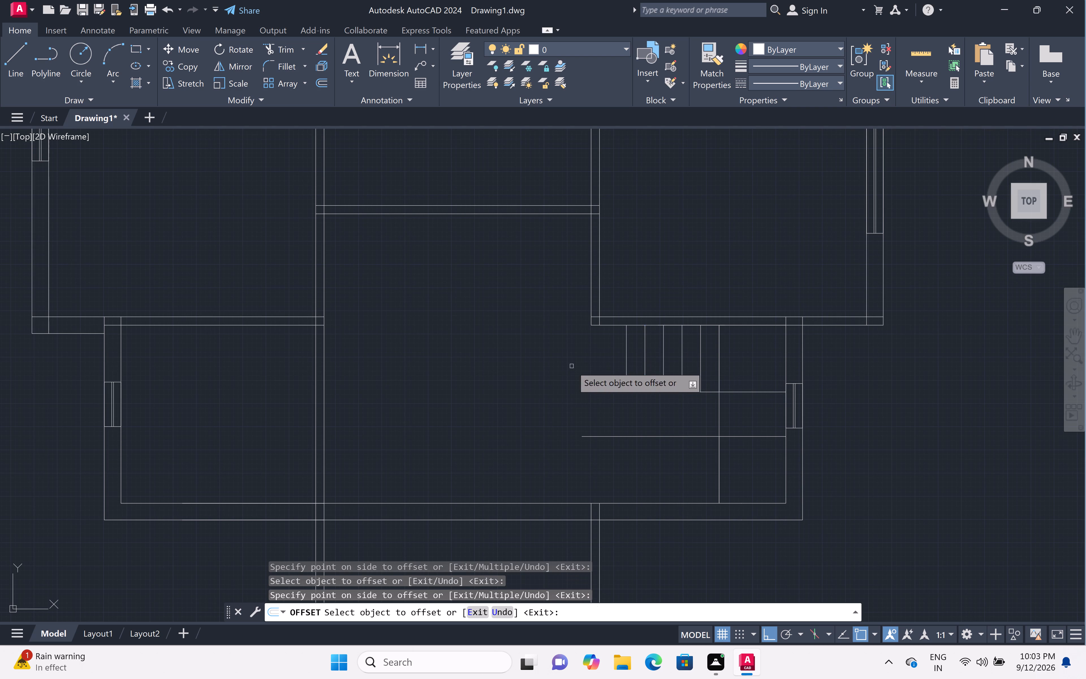
click(626, 373)
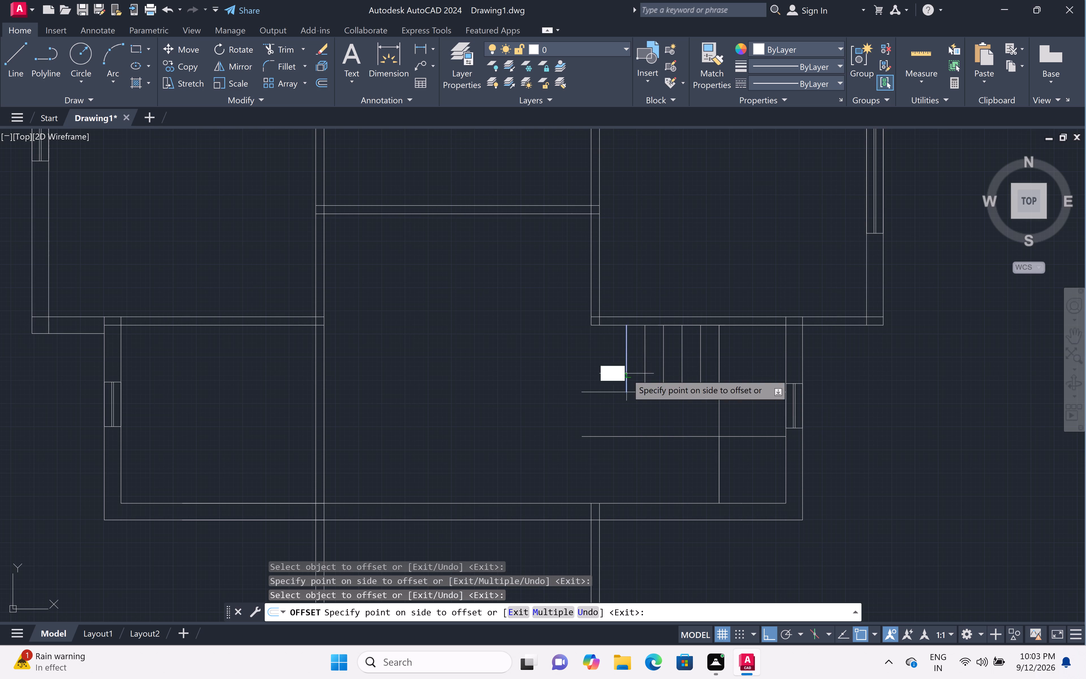
double_click(564, 369)
drag(609, 368, 602, 368)
click(527, 368)
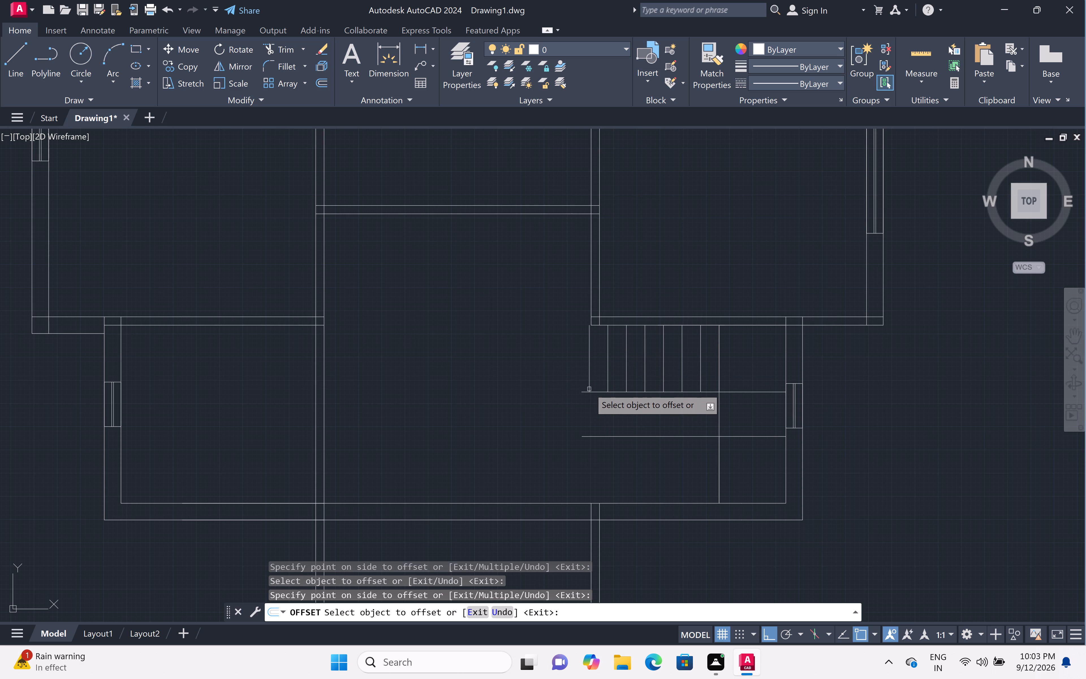
scroll(593, 351, up, 2)
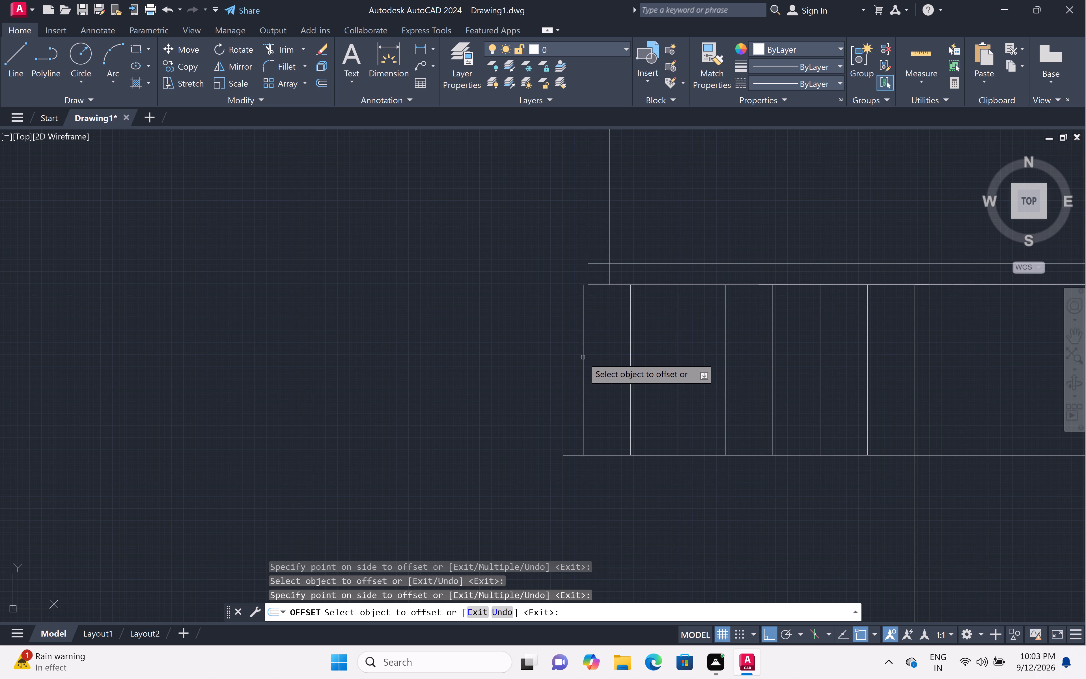
key(Escape)
Offset the strip's lower vertical segment leftward seven times at the same 10" spacing to form the lower flight's tread lines.
scroll(605, 360, down, 3)
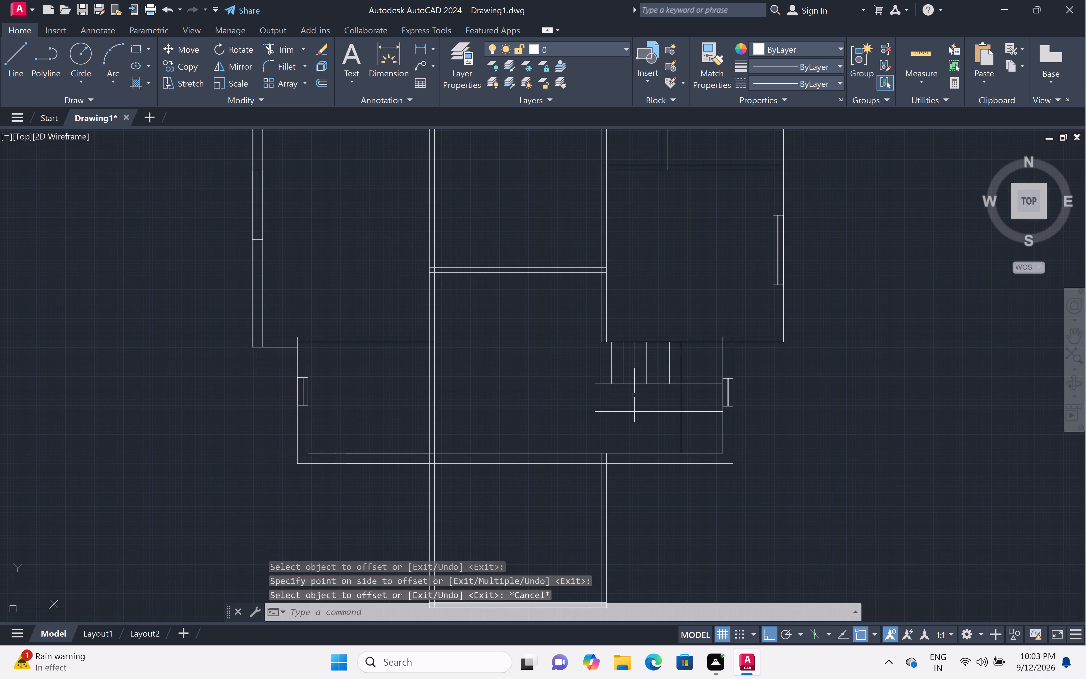
key(space)
key(space)
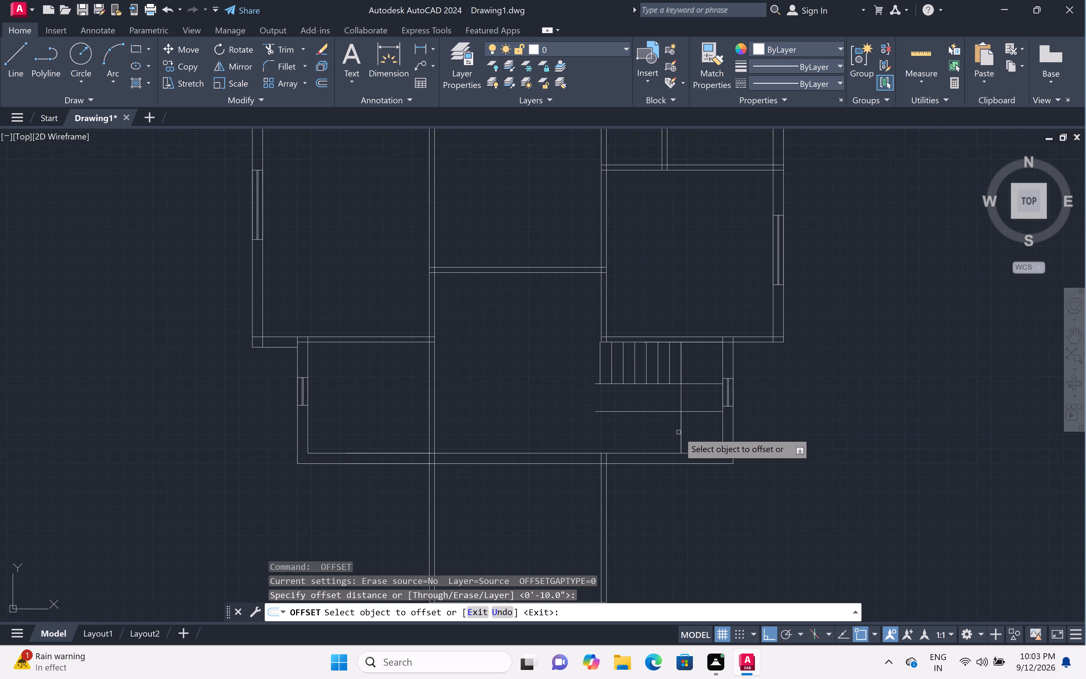
click(679, 433)
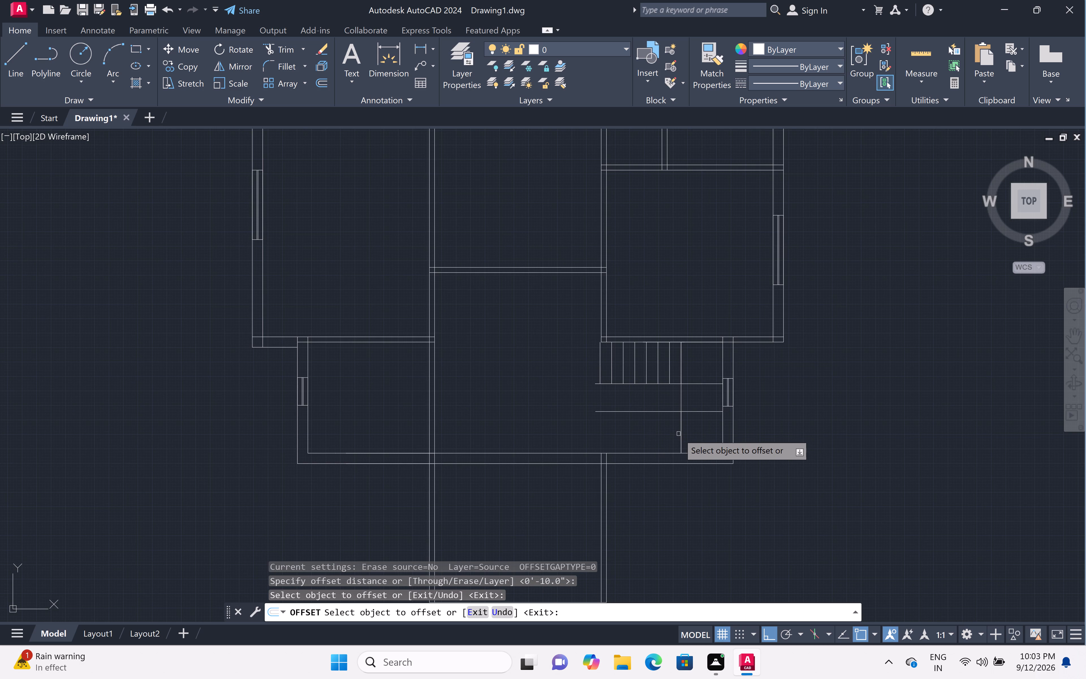
drag(681, 436, 676, 435)
click(597, 426)
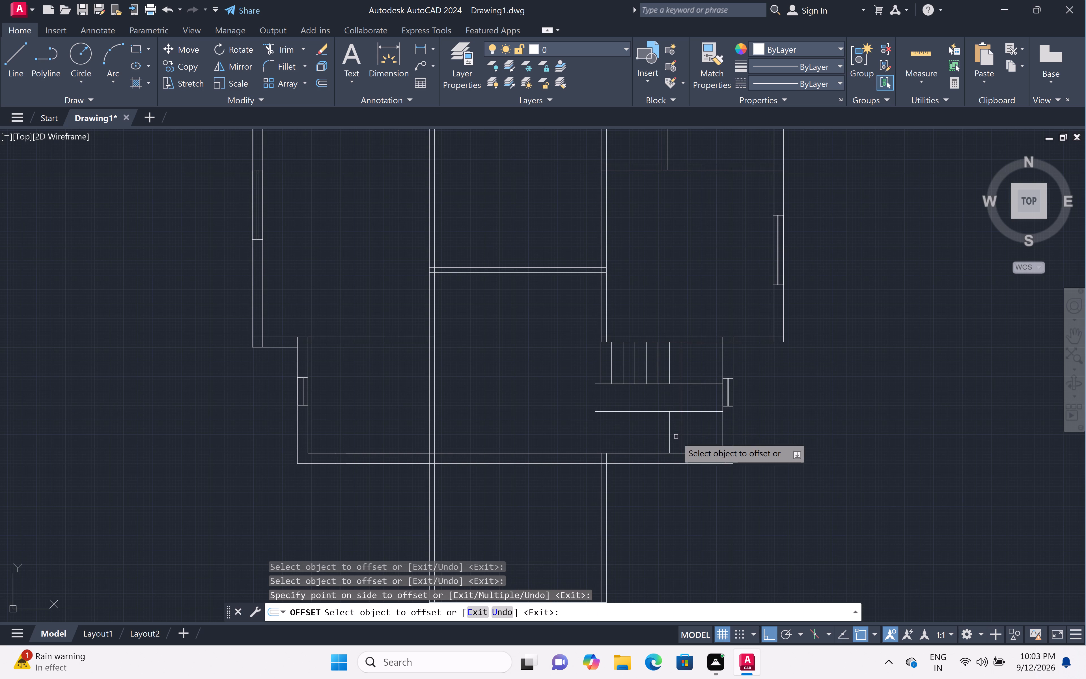
click(669, 435)
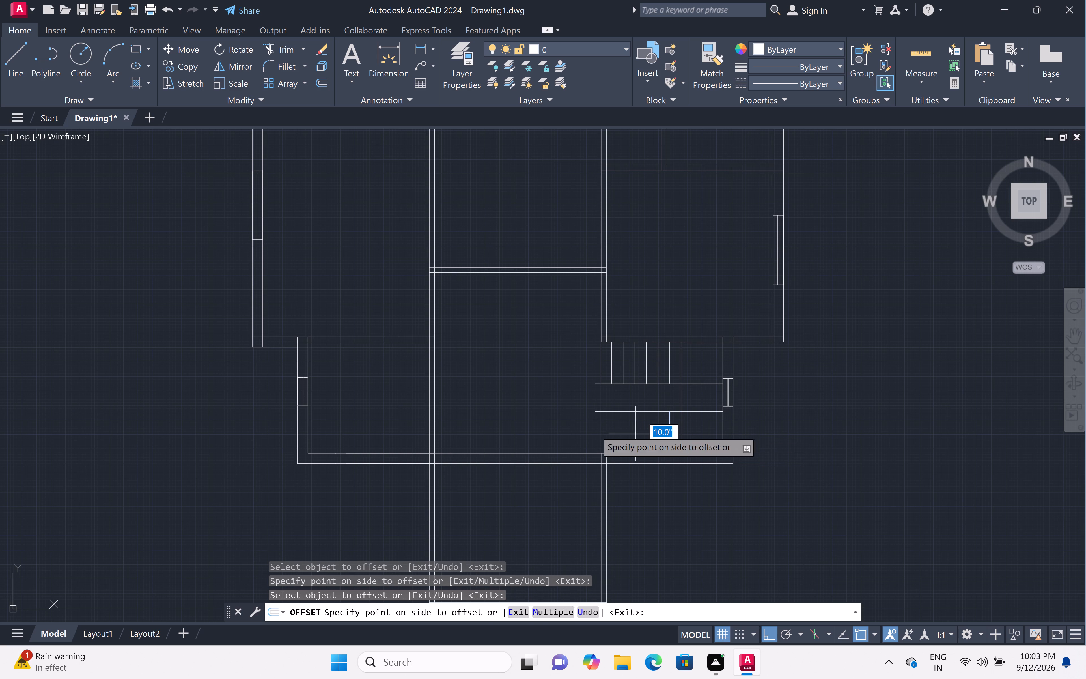
click(576, 428)
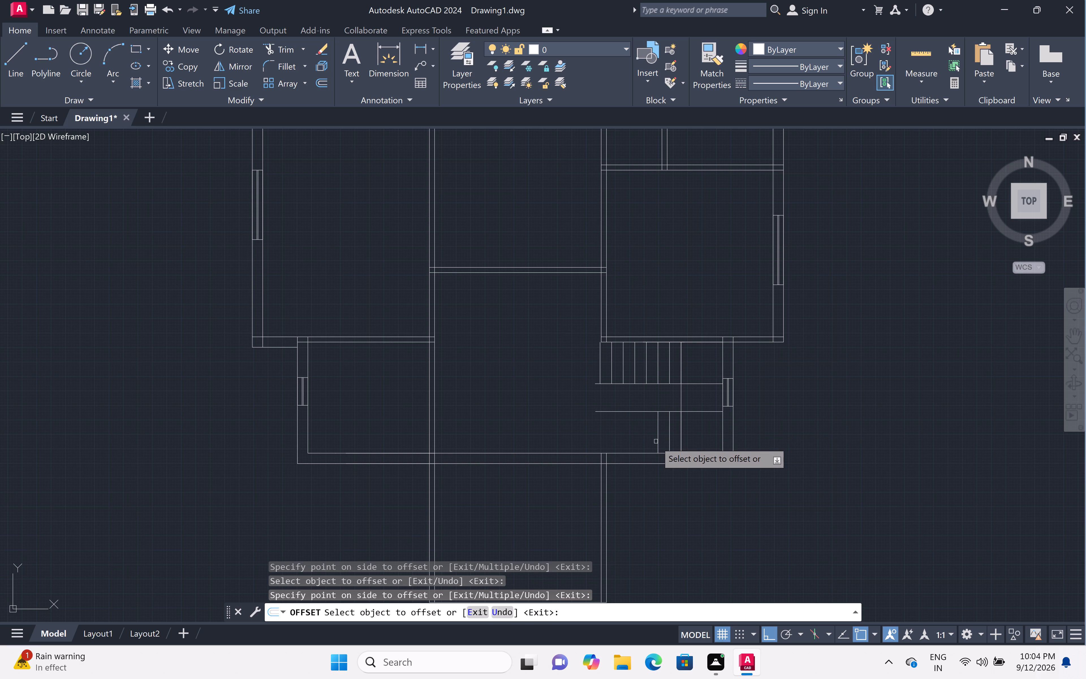
click(657, 442)
click(568, 425)
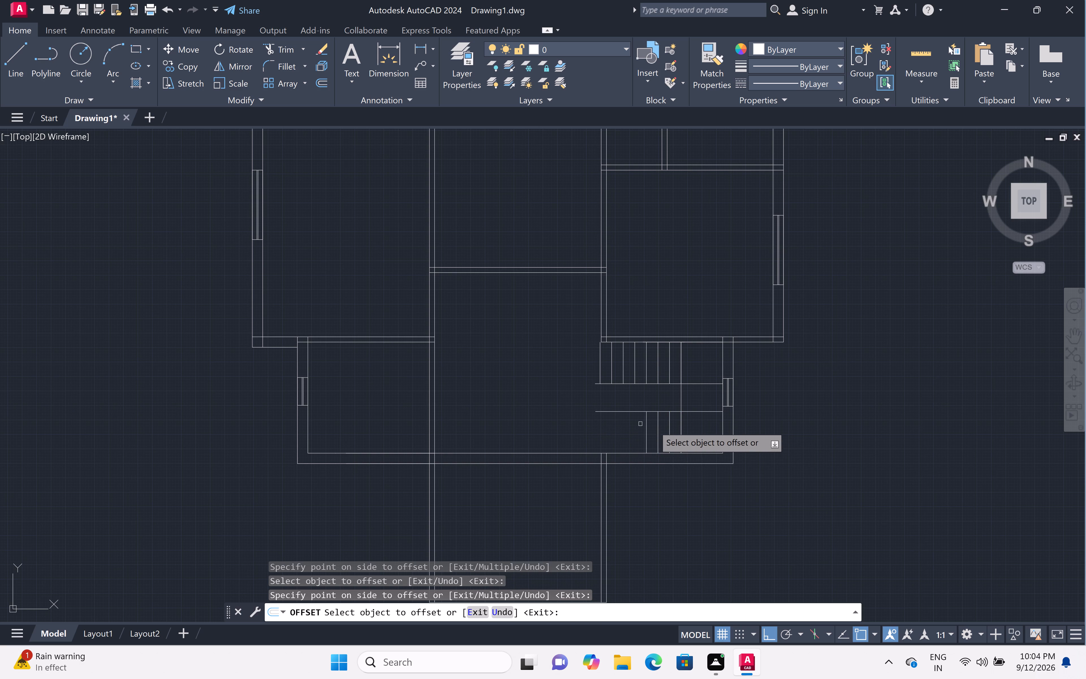
drag(645, 435, 641, 435)
drag(488, 435, 492, 434)
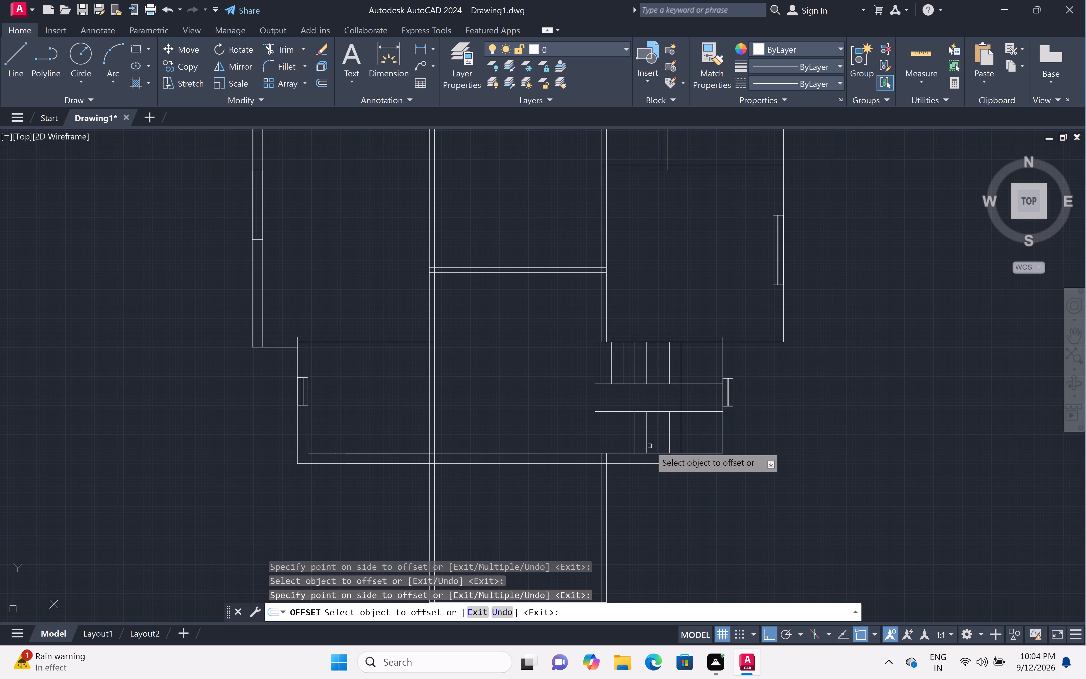
click(634, 440)
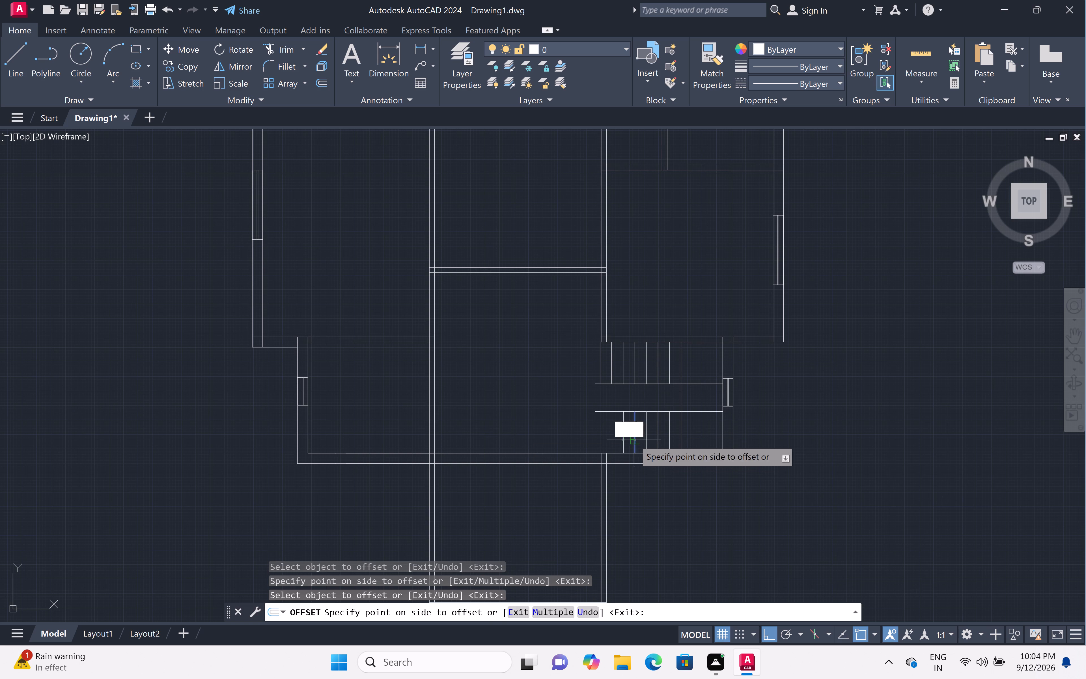
click(551, 434)
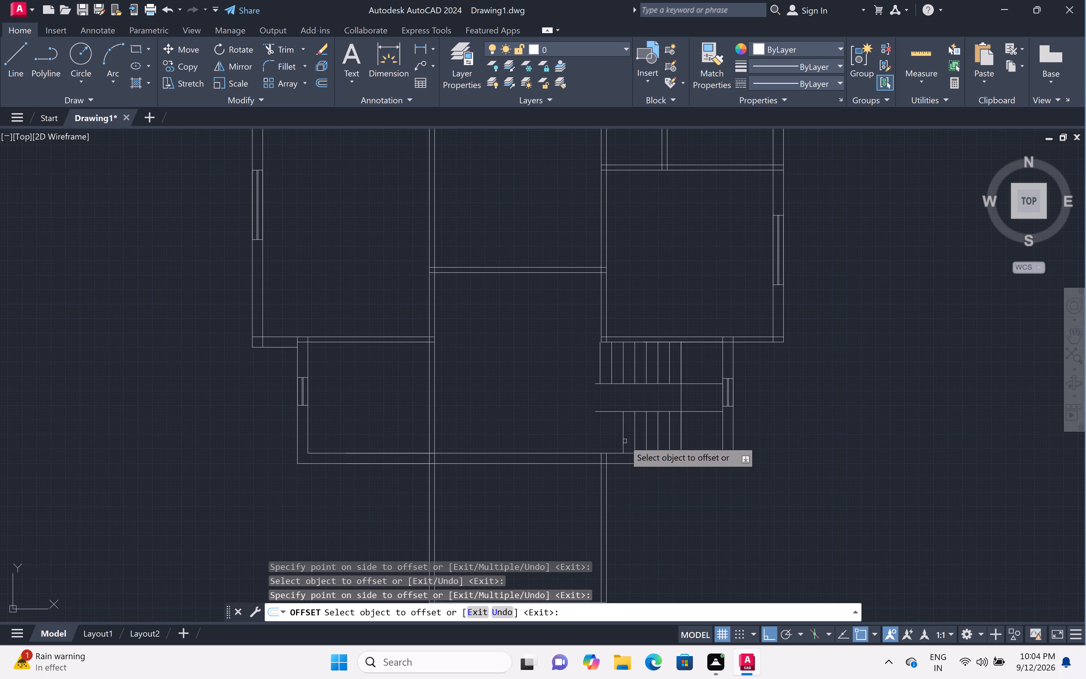
click(623, 439)
click(574, 438)
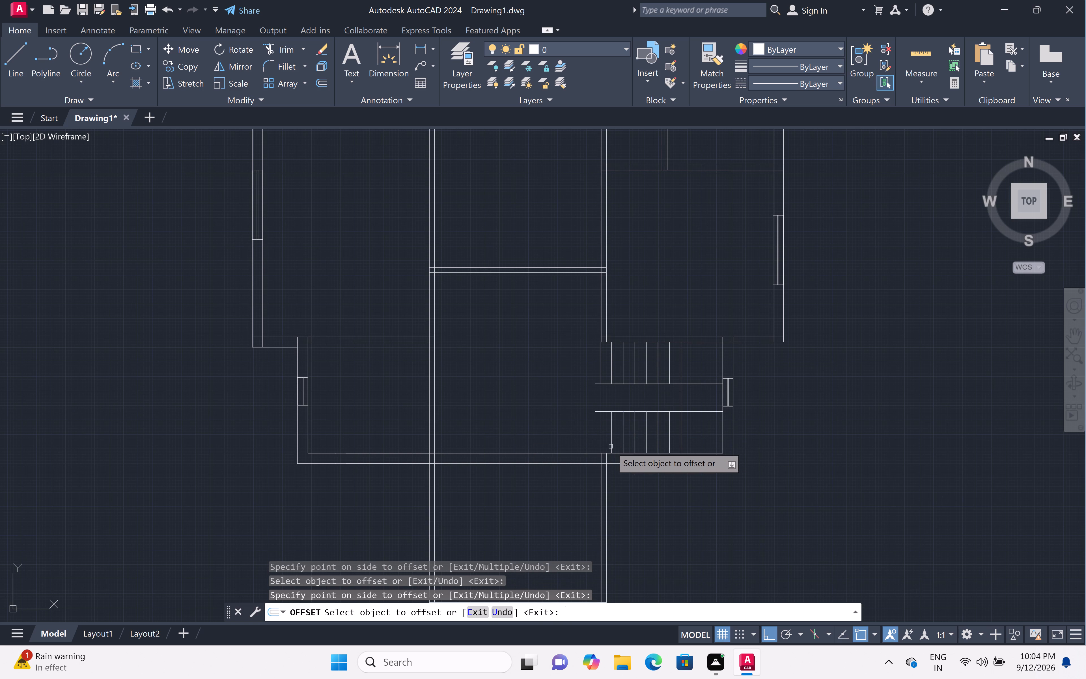
click(611, 446)
click(583, 443)
scroll(598, 432, up, 4)
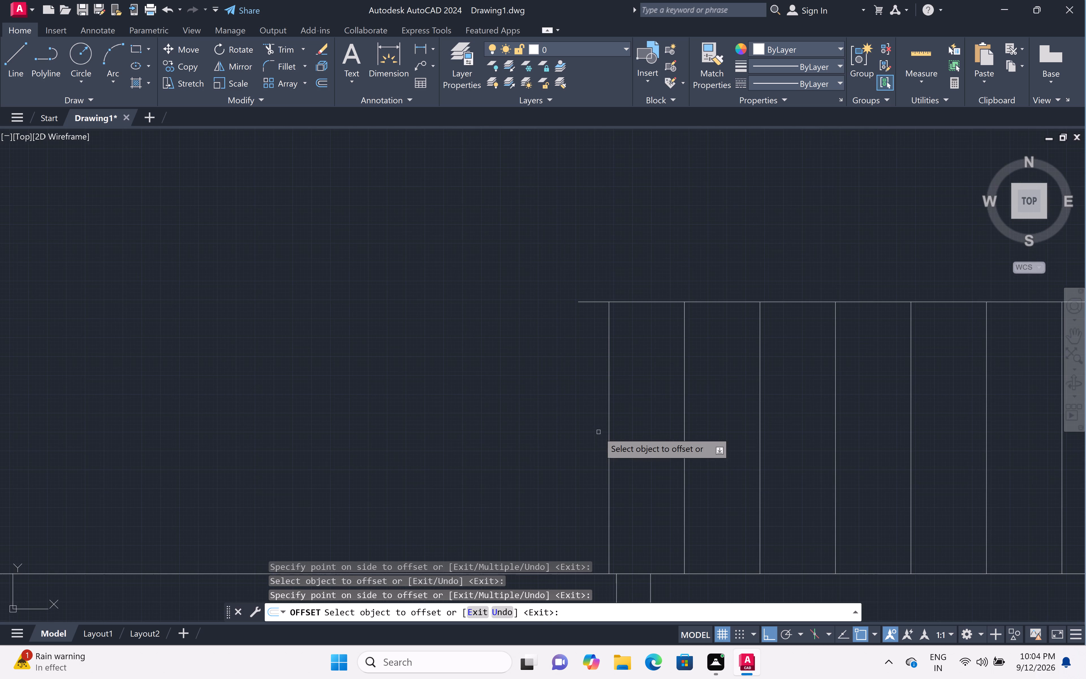
scroll(597, 417, down, 1)
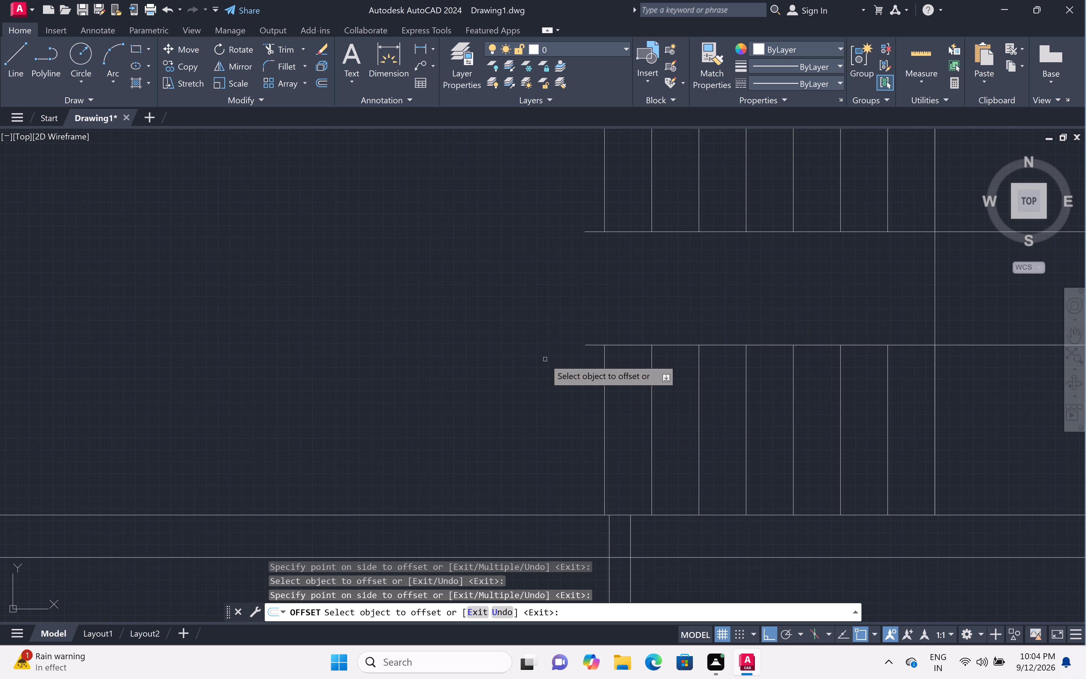
key(Escape)
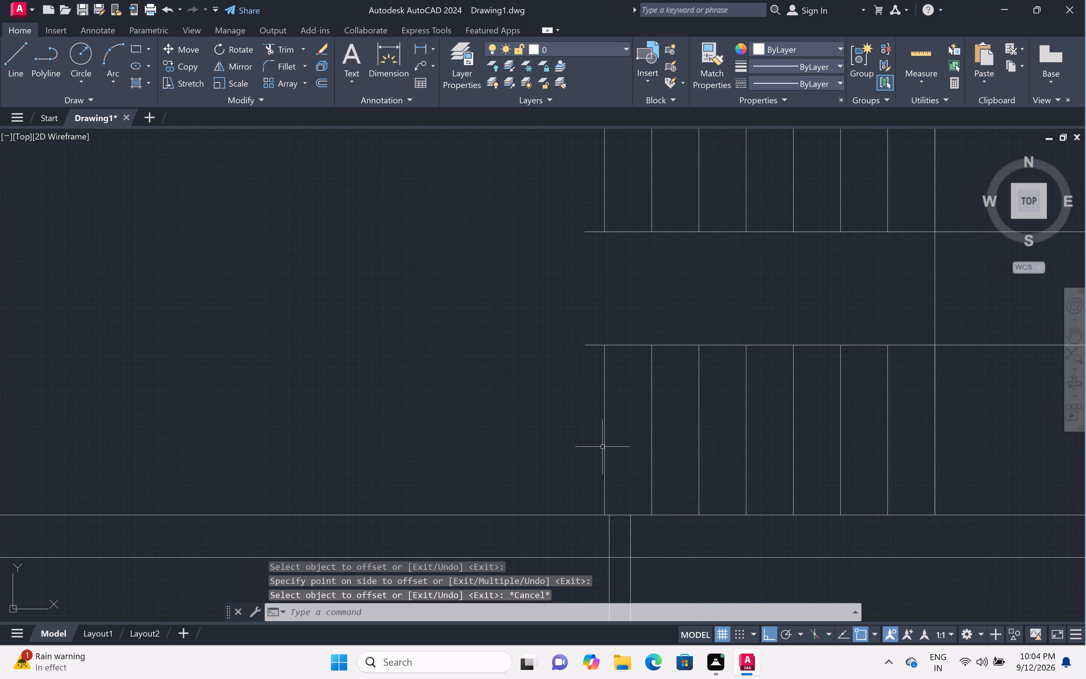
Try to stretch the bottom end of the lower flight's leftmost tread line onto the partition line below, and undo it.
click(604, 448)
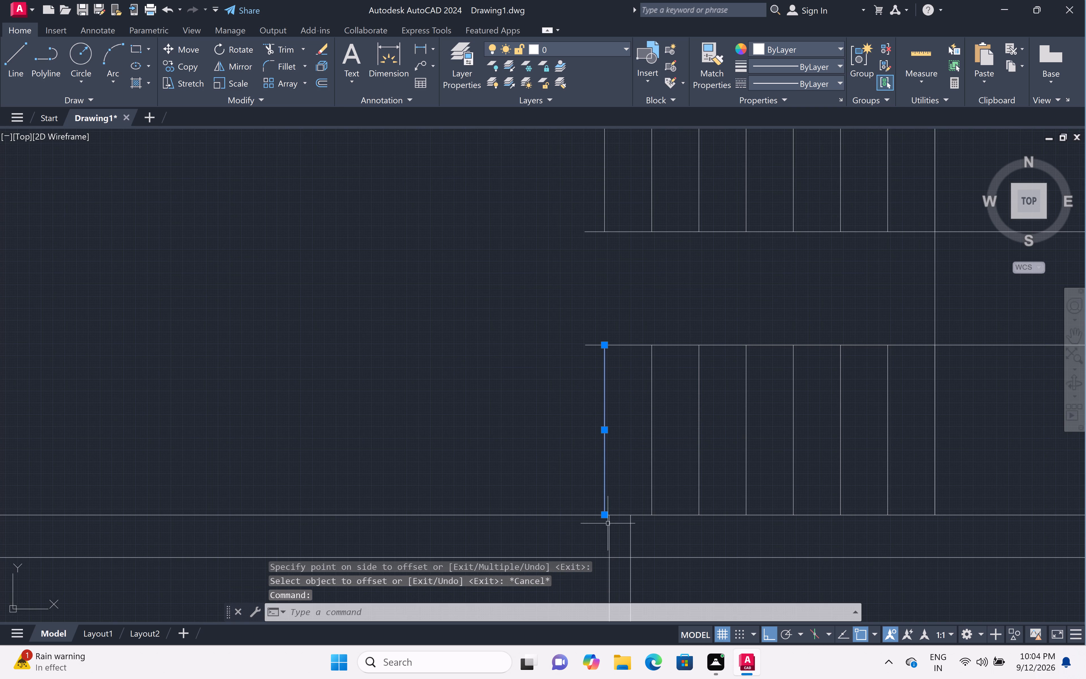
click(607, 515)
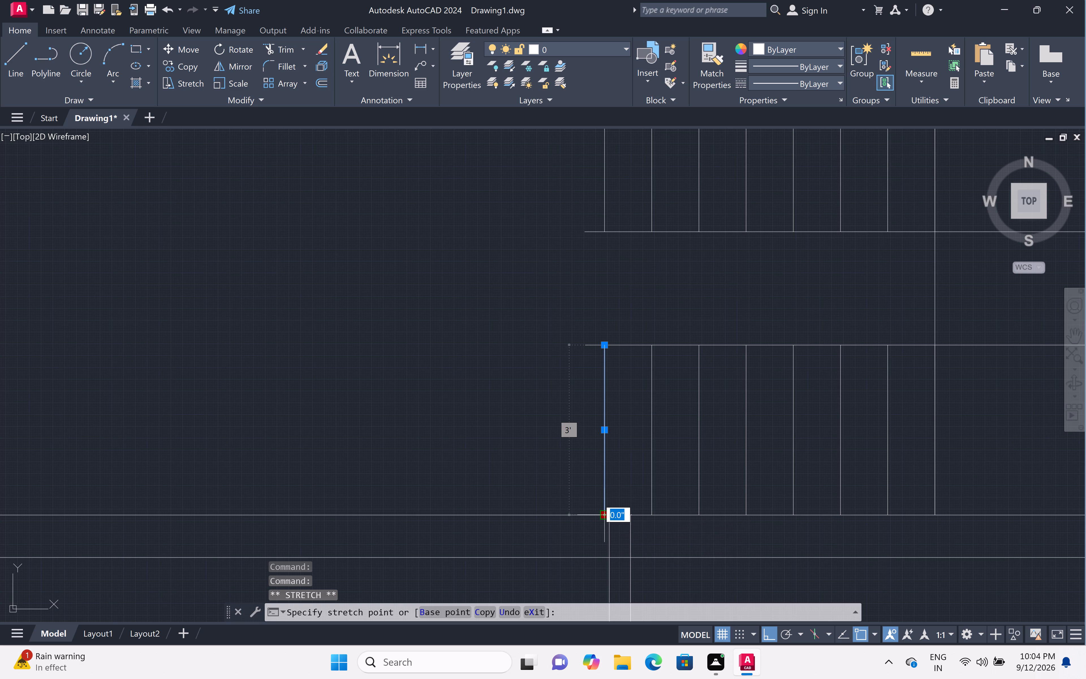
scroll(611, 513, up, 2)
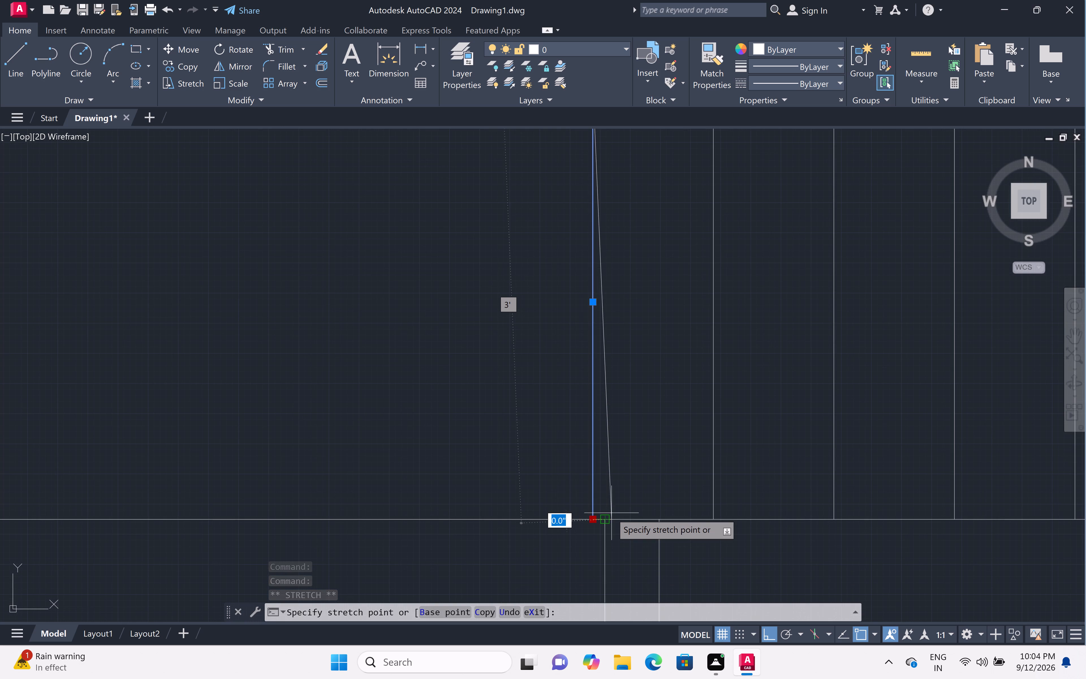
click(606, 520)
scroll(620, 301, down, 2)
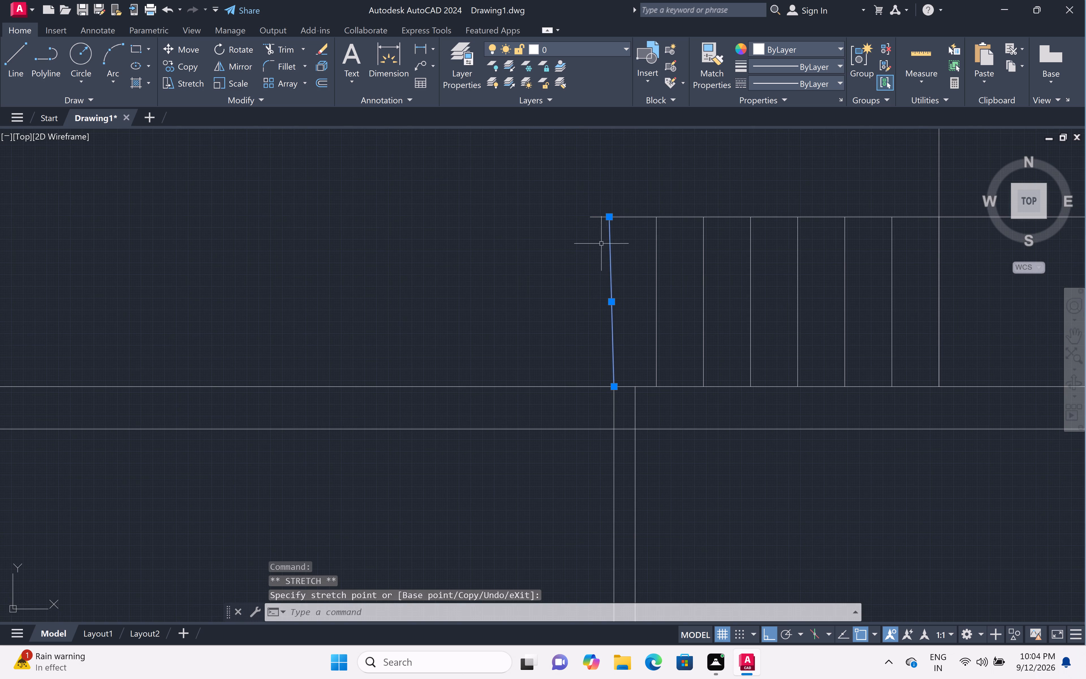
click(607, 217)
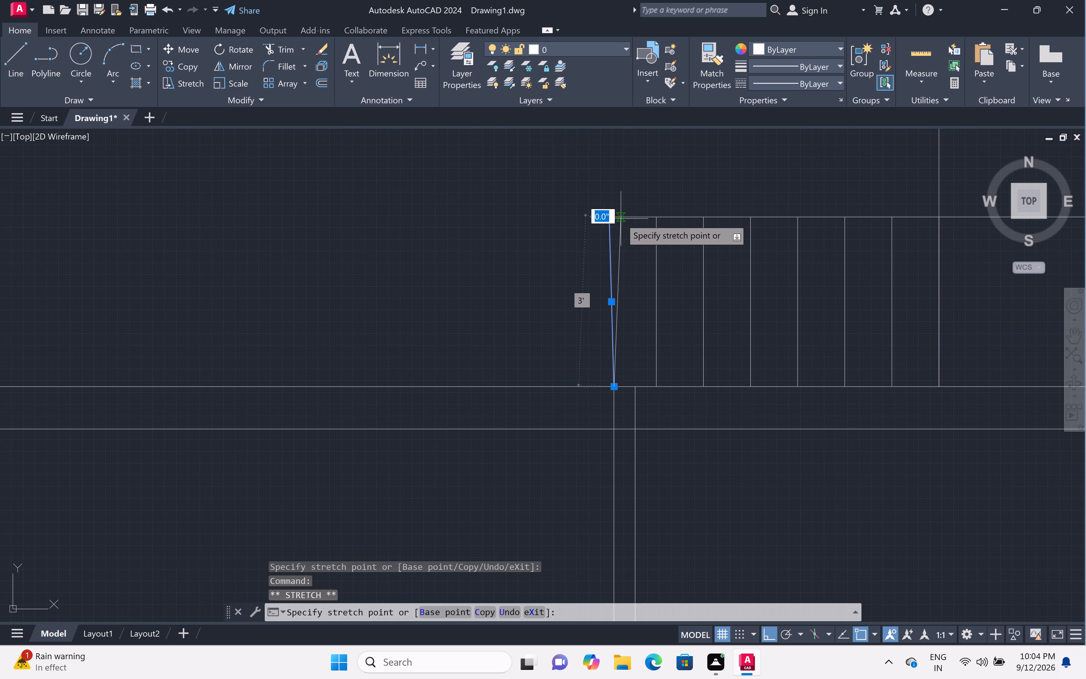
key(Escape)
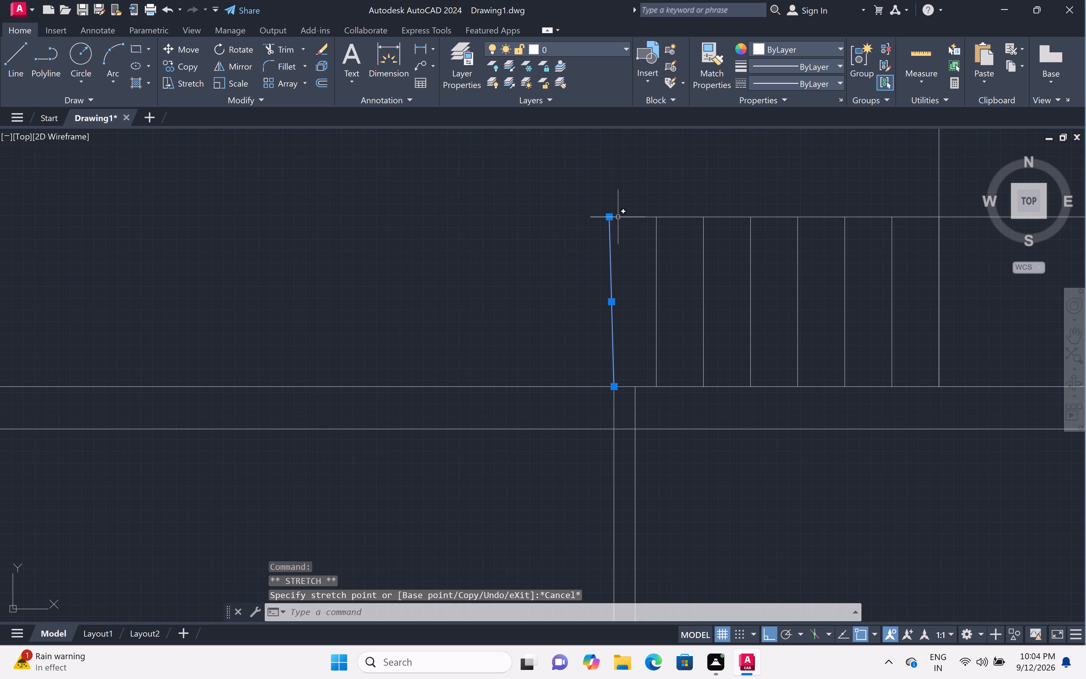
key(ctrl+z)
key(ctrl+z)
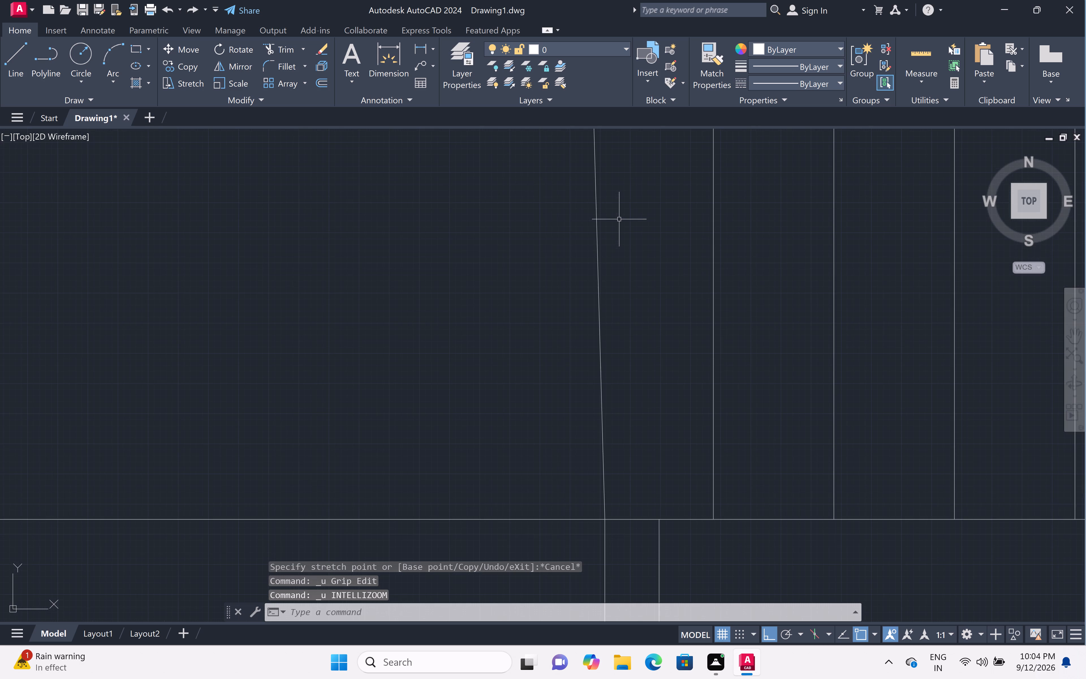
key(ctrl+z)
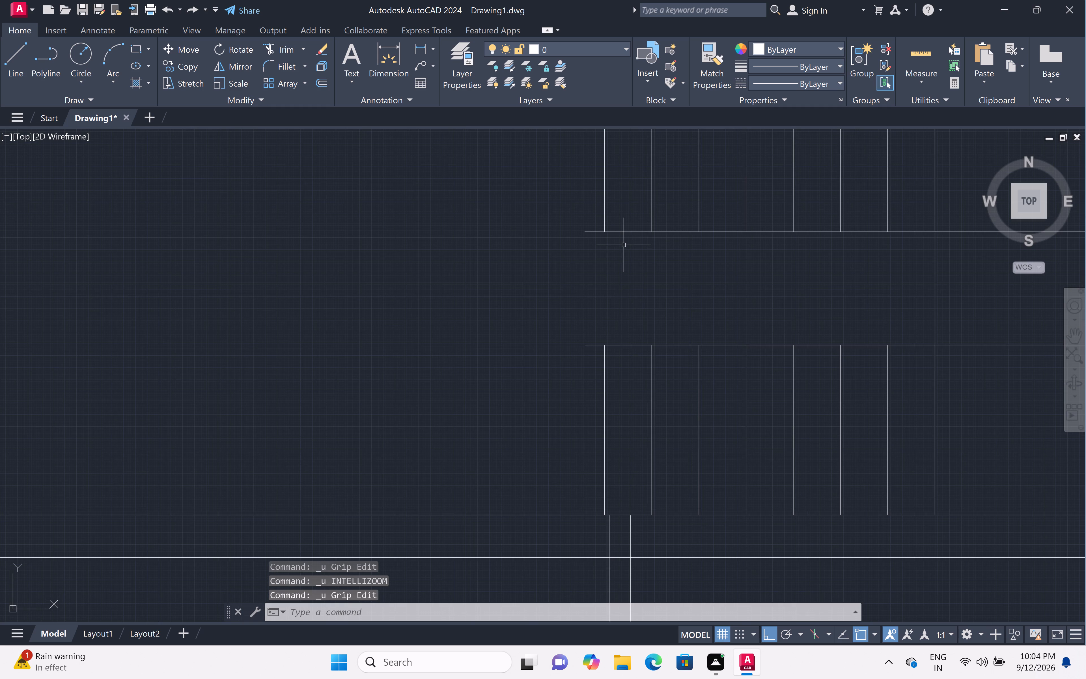
Shift the lower flight's leftmost tread line about 1.2" rightward, near the left face of the partition below.
click(604, 404)
click(605, 429)
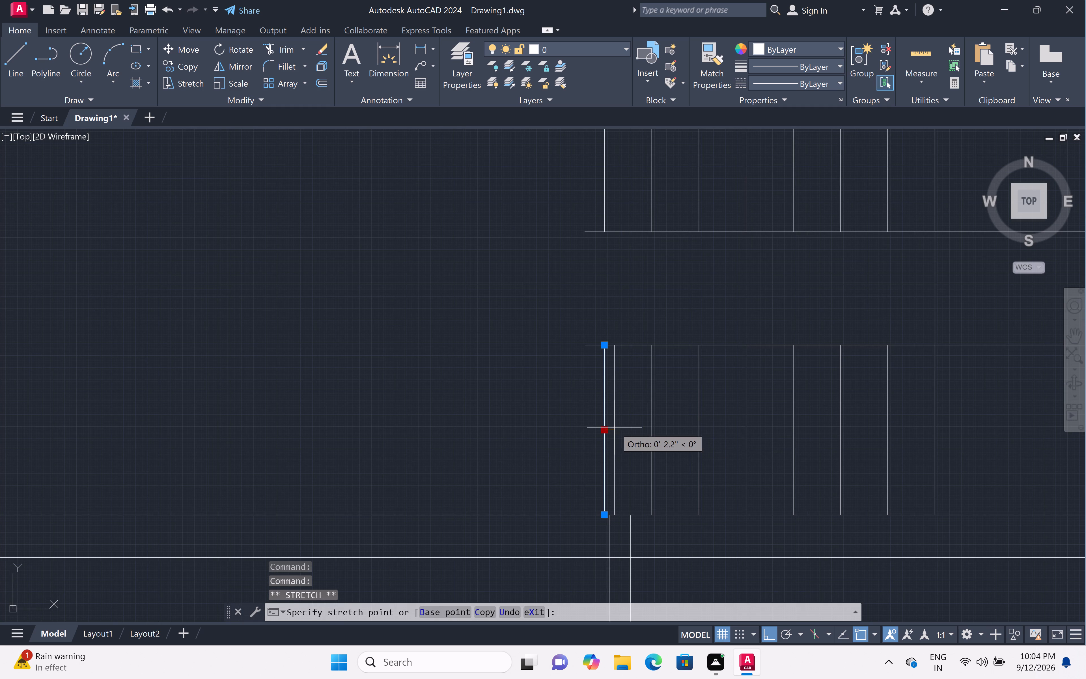
scroll(609, 424, up, 4)
scroll(609, 423, down, 2)
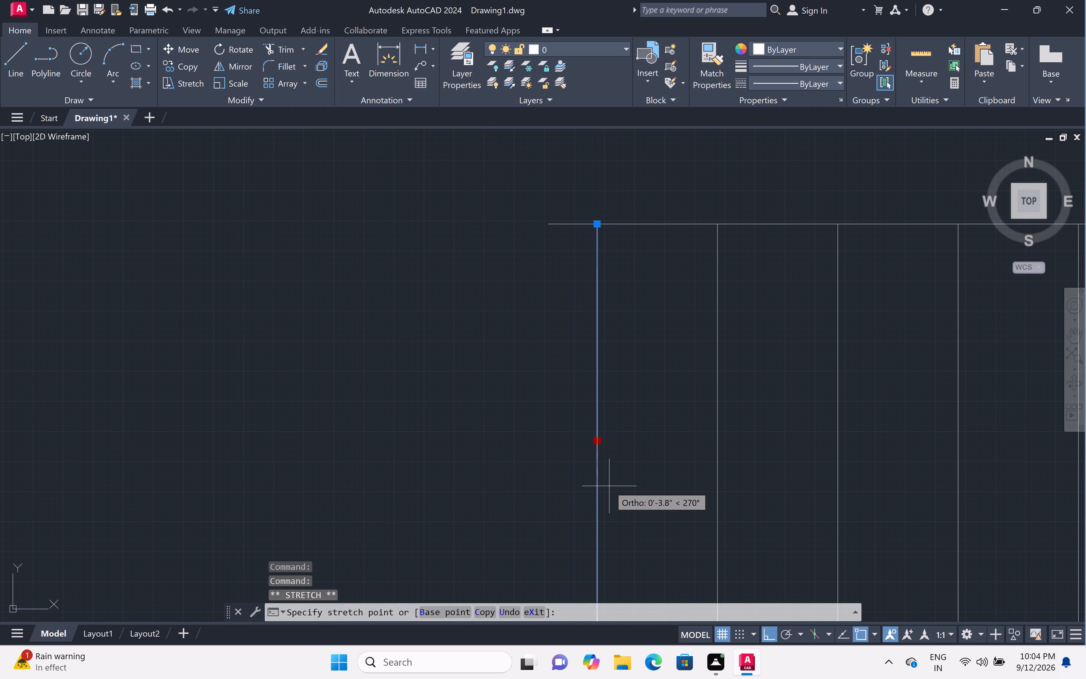
scroll(609, 483, up, 1)
scroll(611, 474, down, 2)
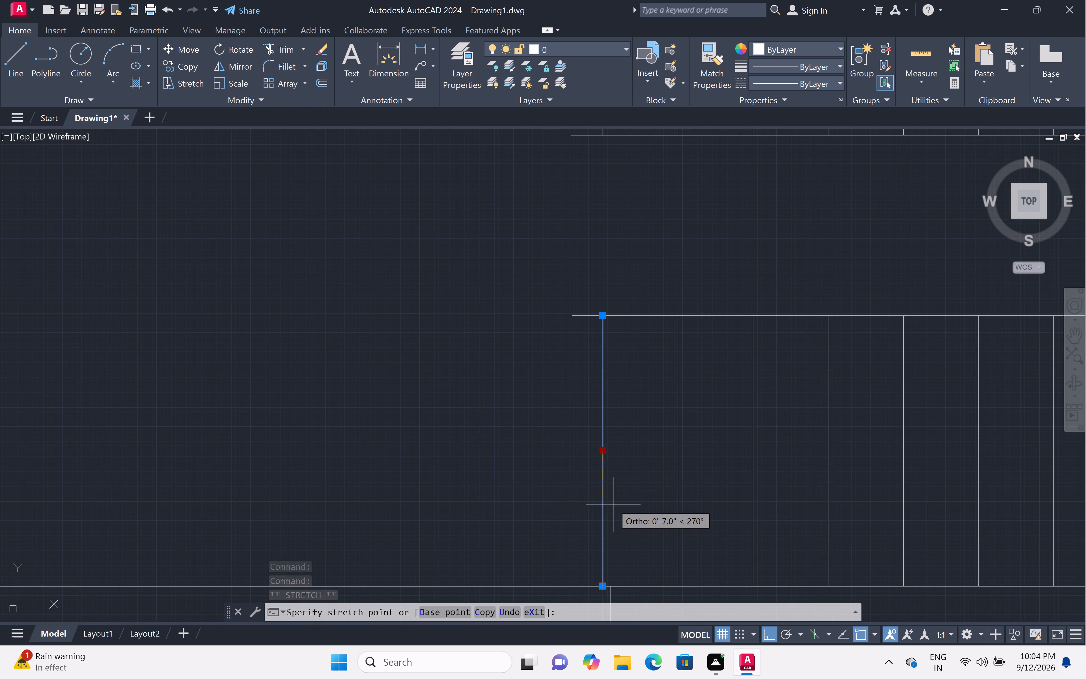
middle_drag(612, 513, 611, 403)
scroll(598, 441, up, 3)
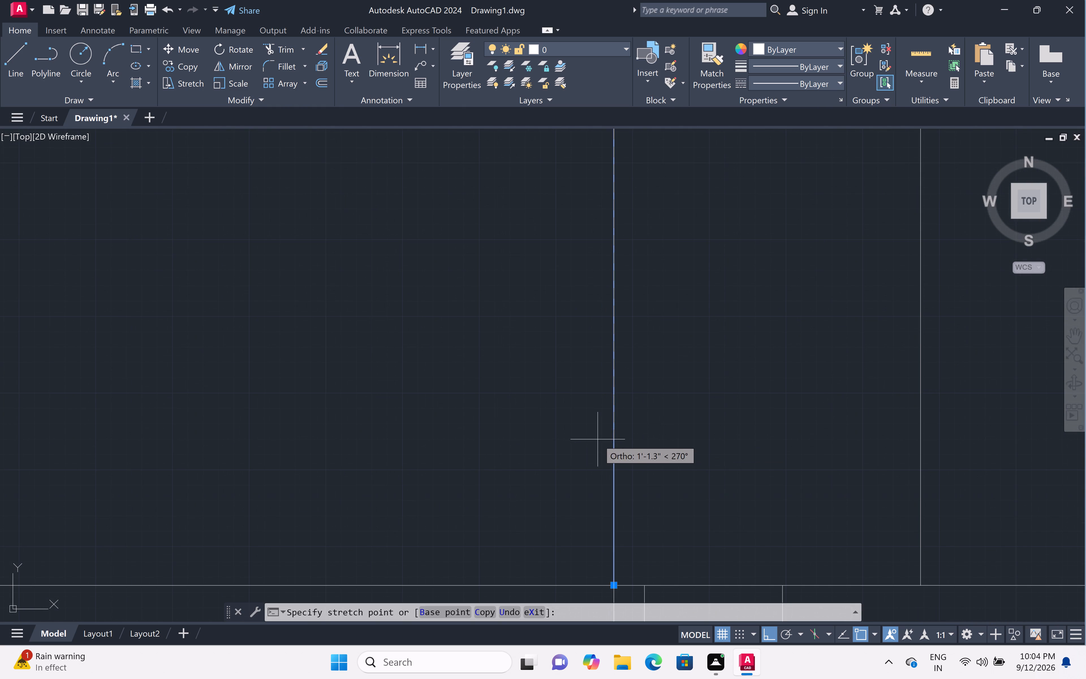
scroll(617, 238, down, 1)
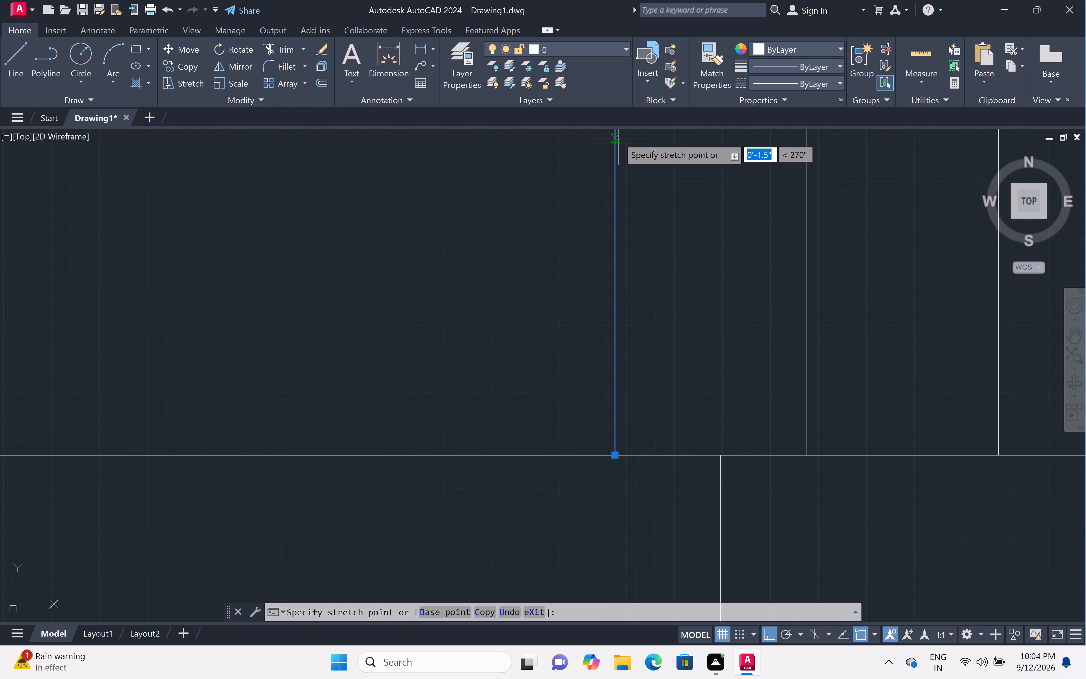
middle_drag(638, 147, 638, 167)
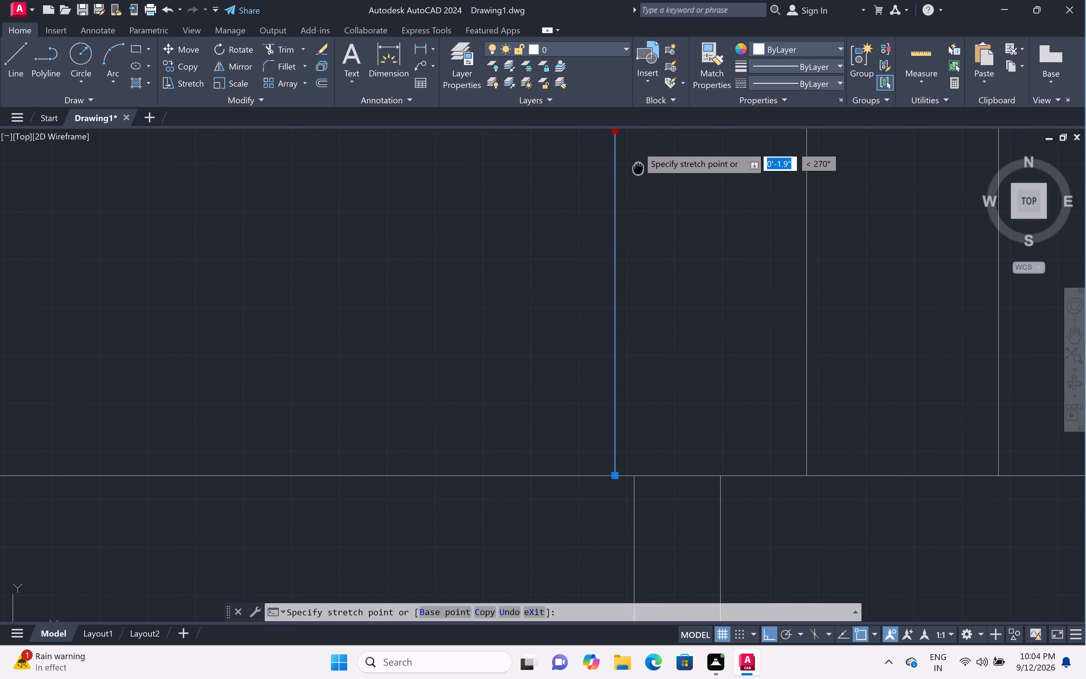
middle_drag(638, 167, 640, 175)
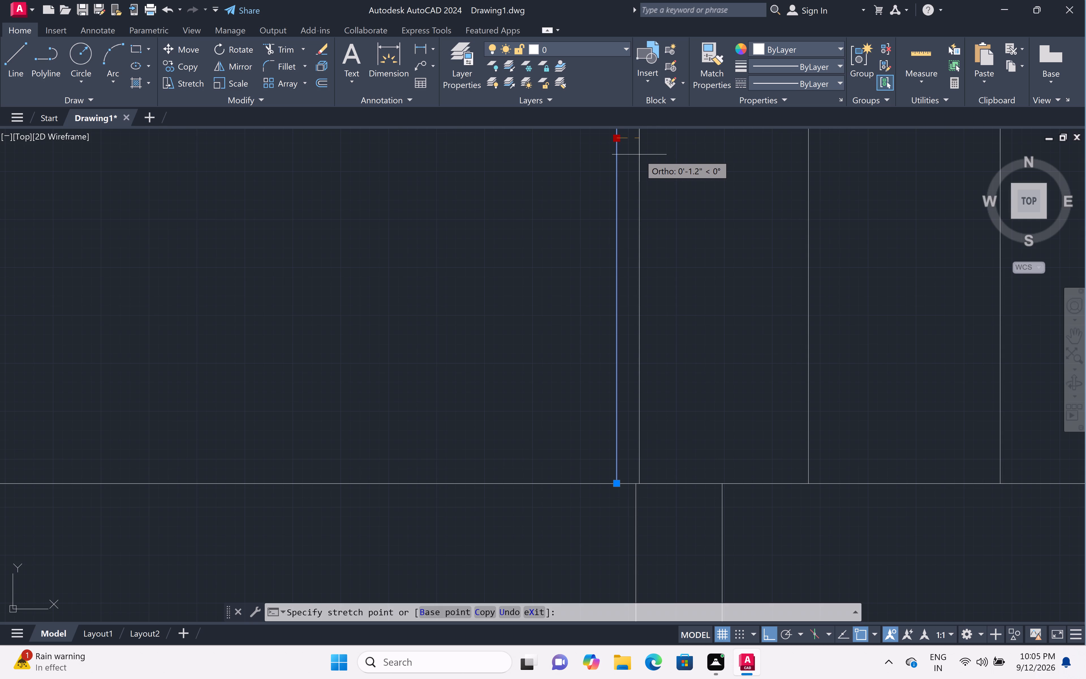
click(638, 154)
scroll(644, 153, down, 2)
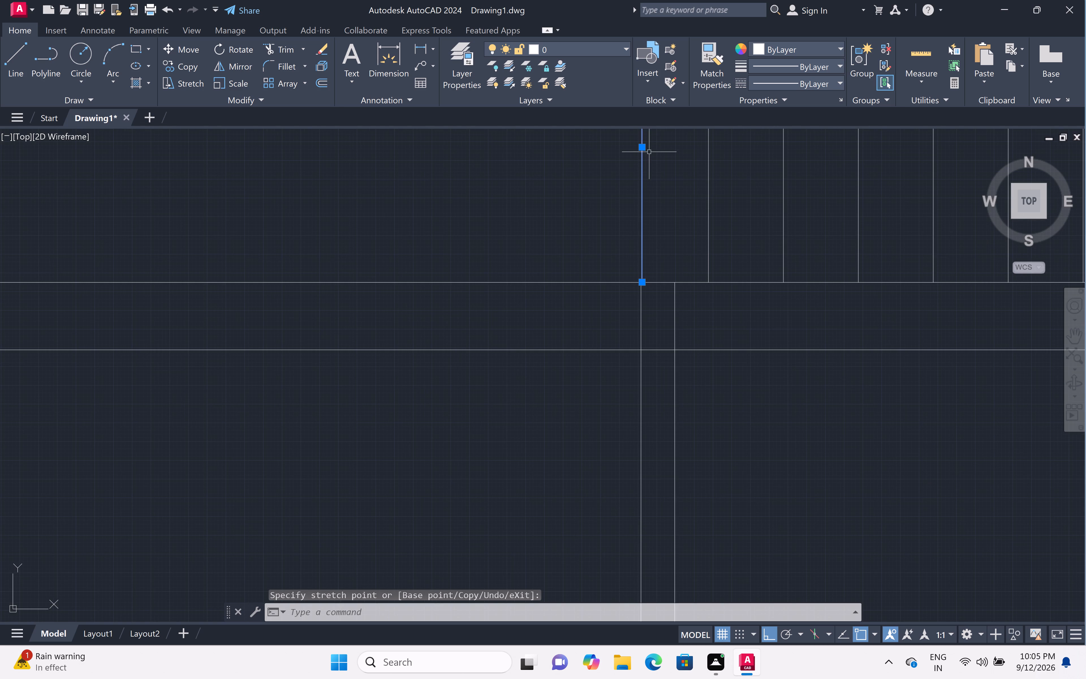
Shift the upper flight's leftmost tread line about 1.7" rightward, near the left face of the partition above.
middle_drag(671, 164, 686, 341)
scroll(682, 331, down, 3)
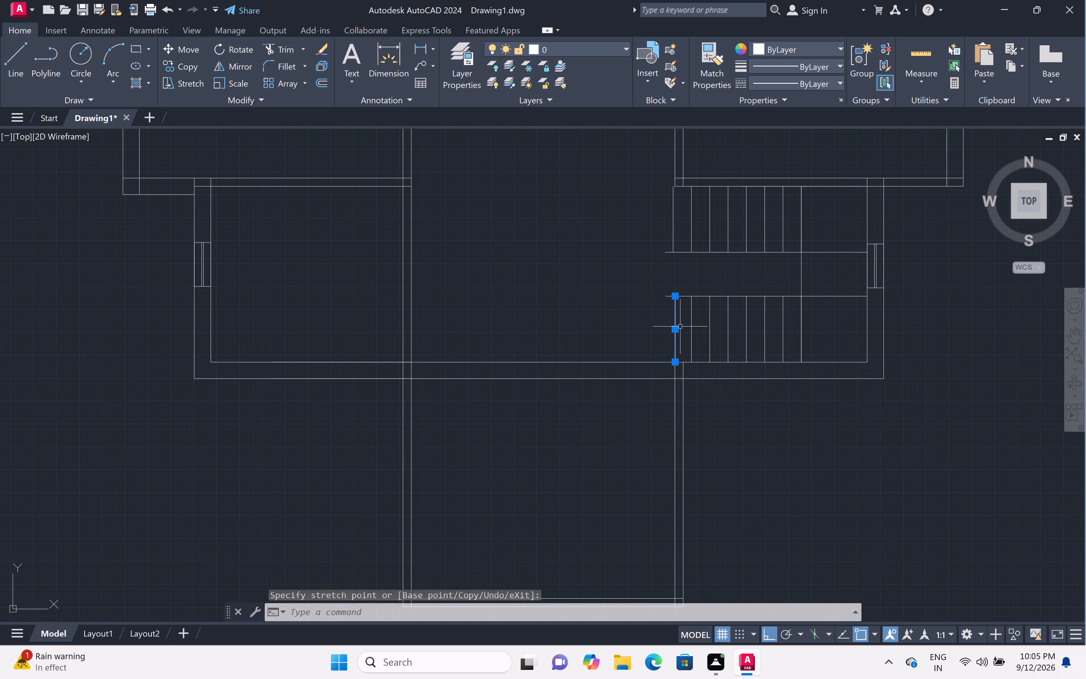
scroll(676, 209, up, 2)
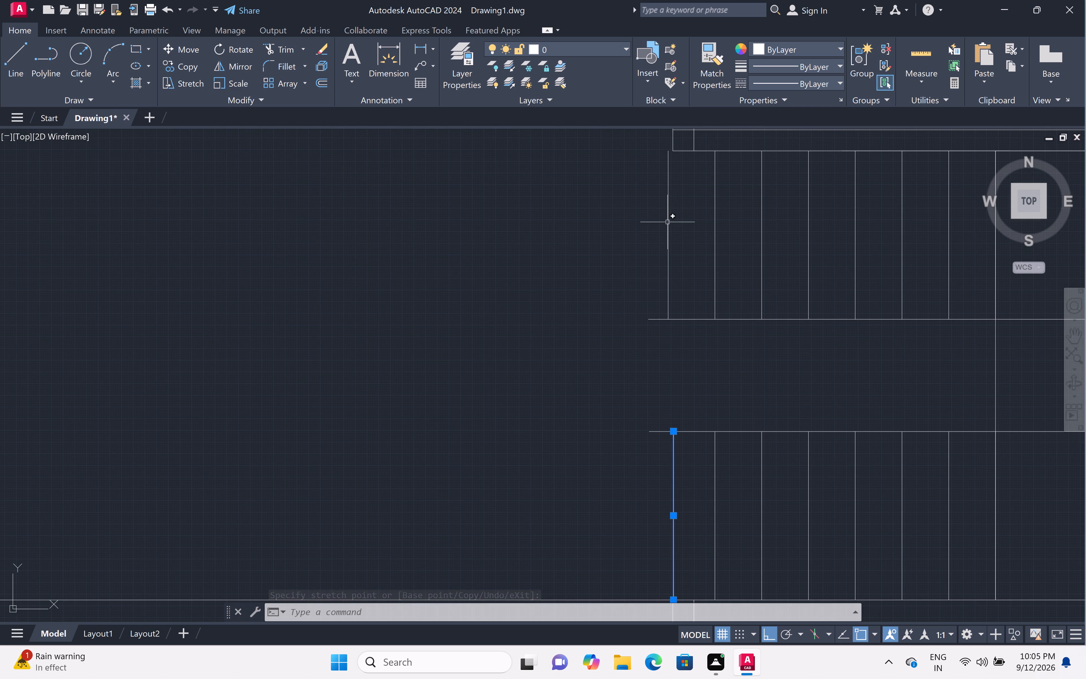
click(667, 222)
double_click(668, 146)
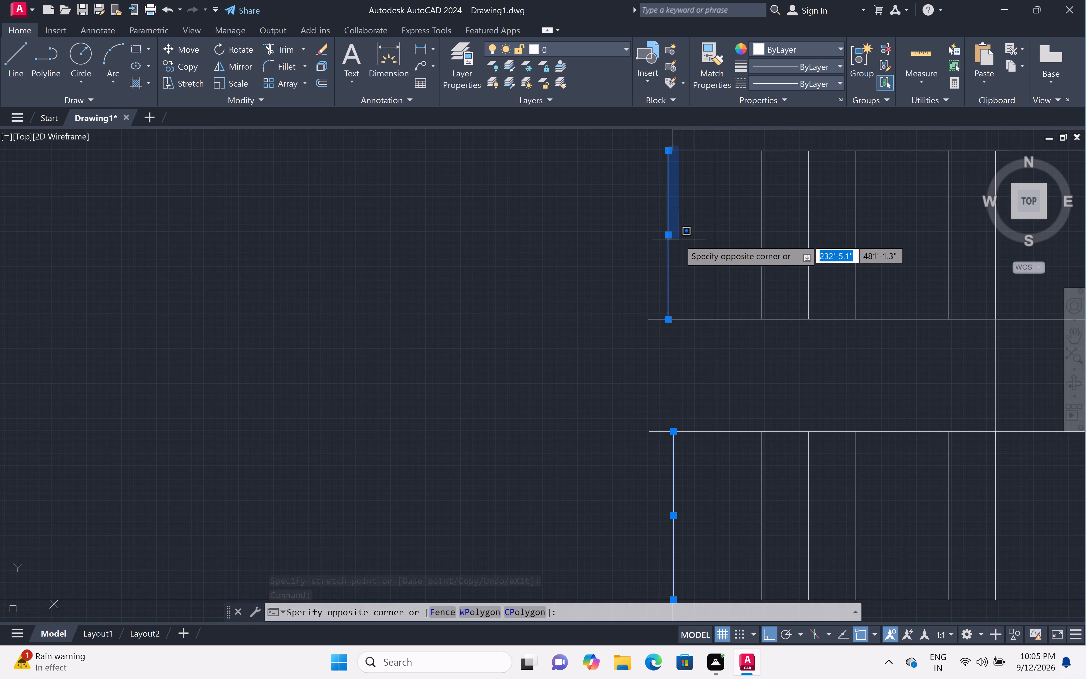
key(space)
key(Escape)
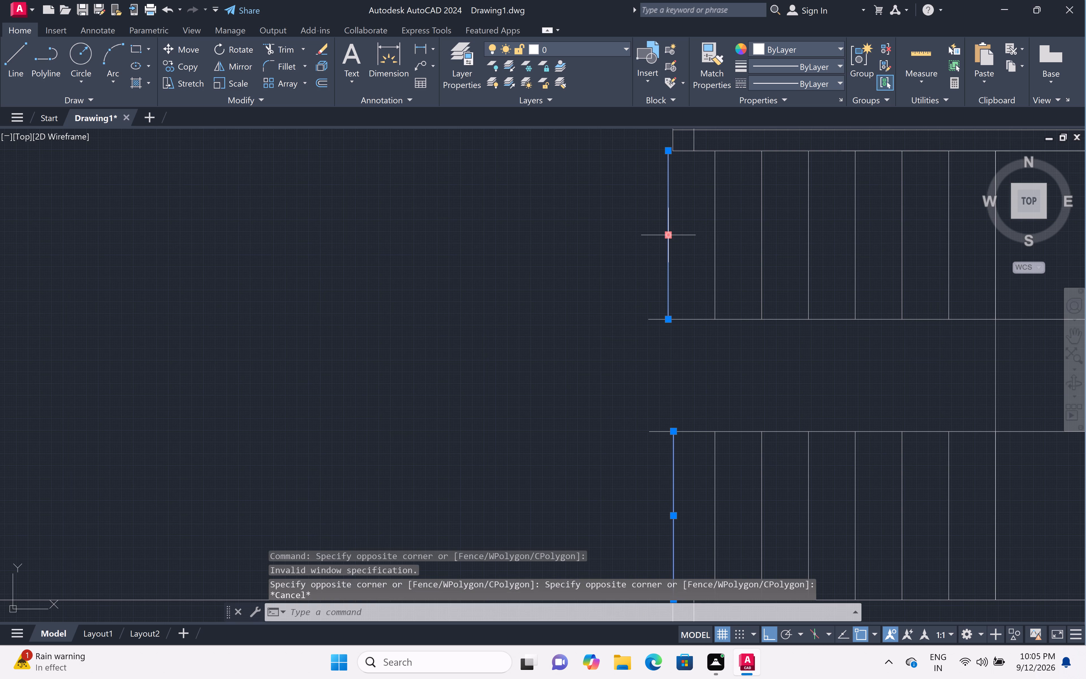
click(669, 232)
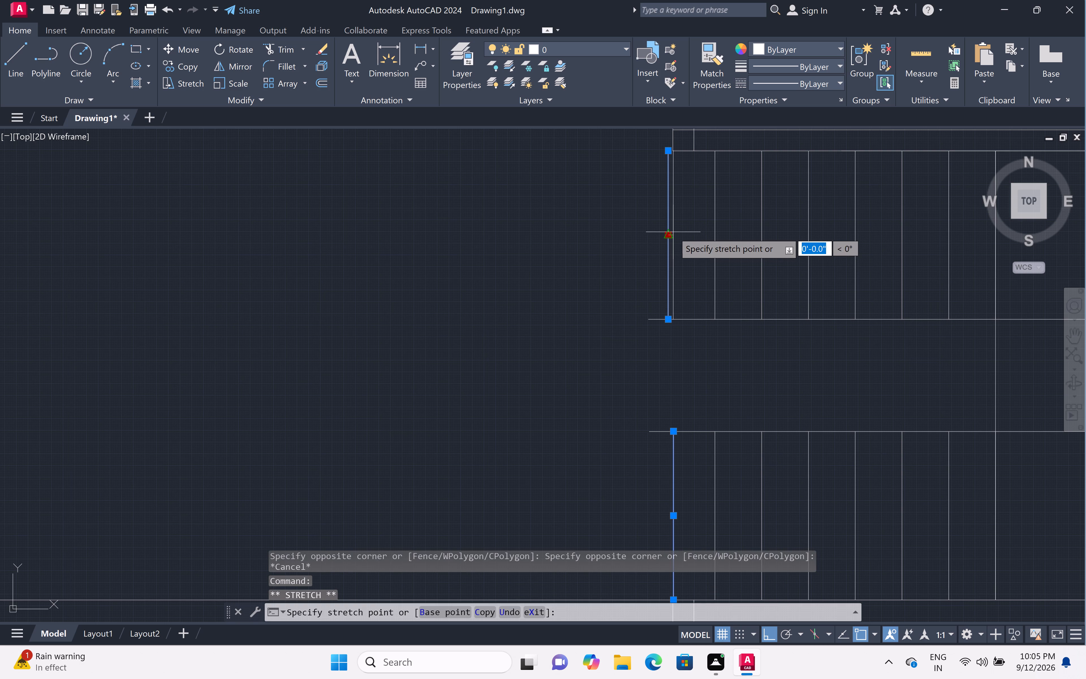
click(673, 232)
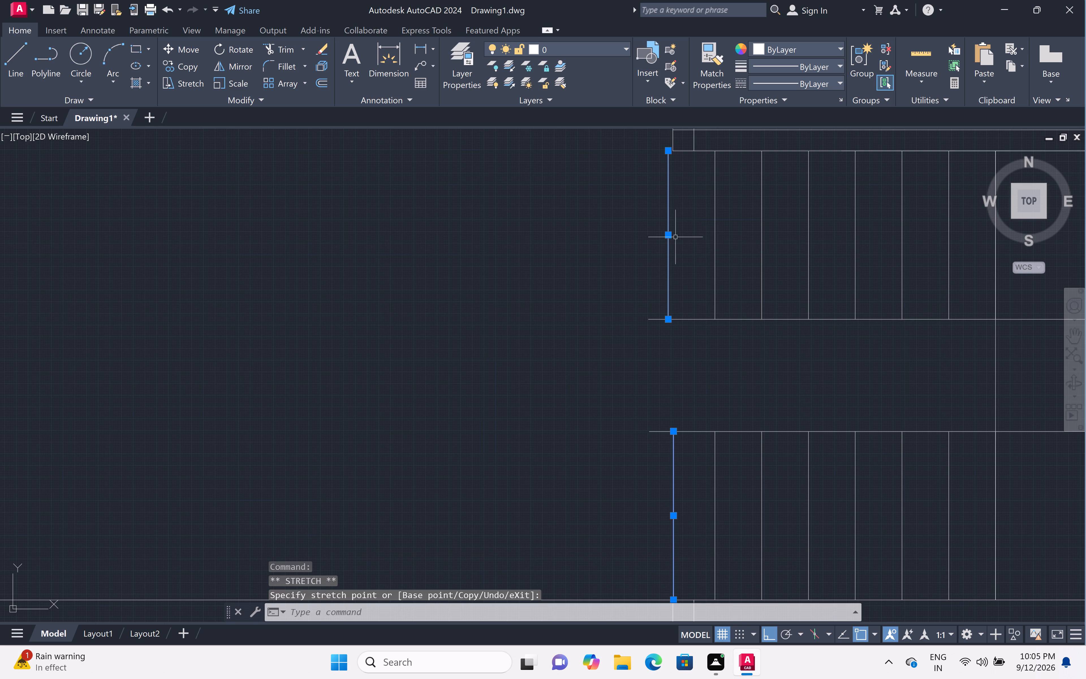
click(670, 235)
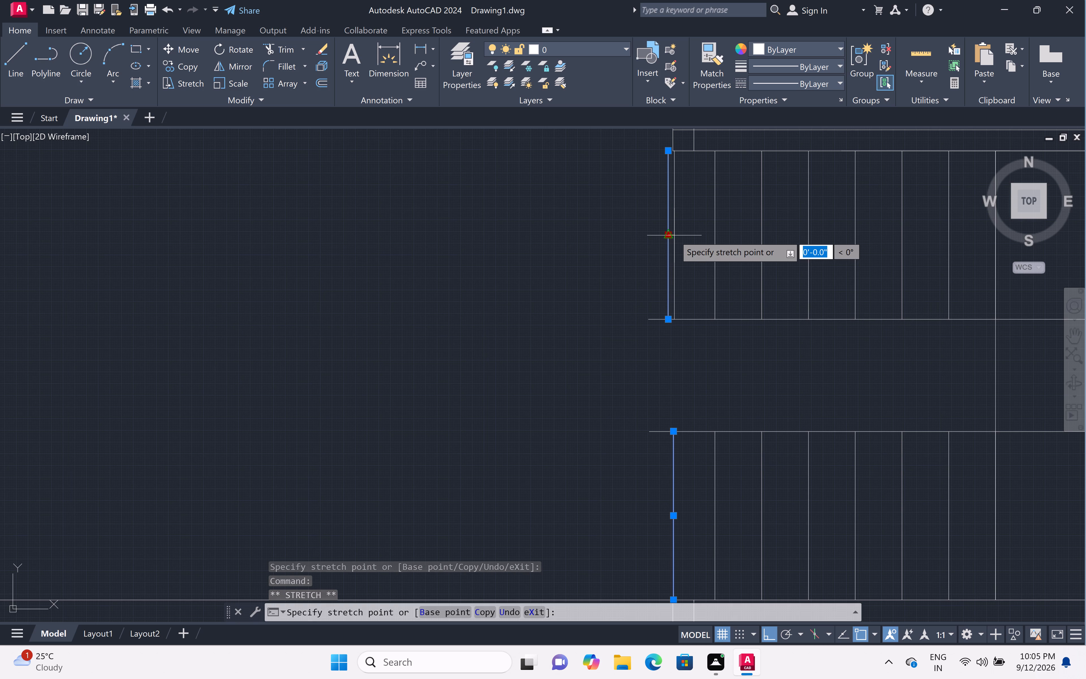
click(674, 235)
click(669, 235)
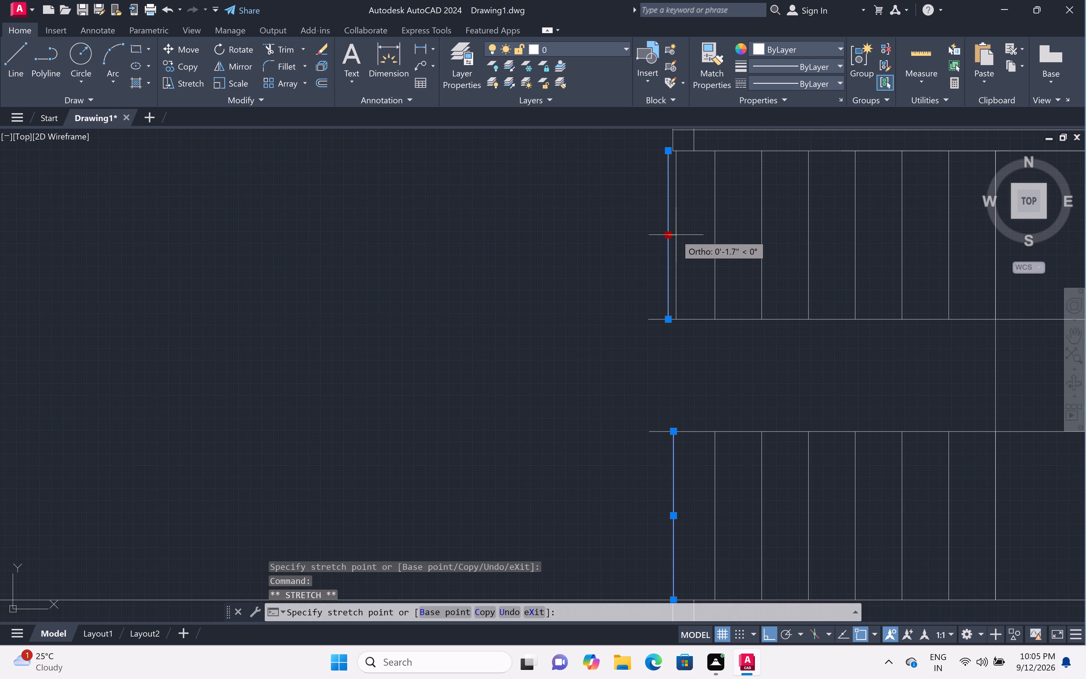
click(676, 235)
key(Escape)
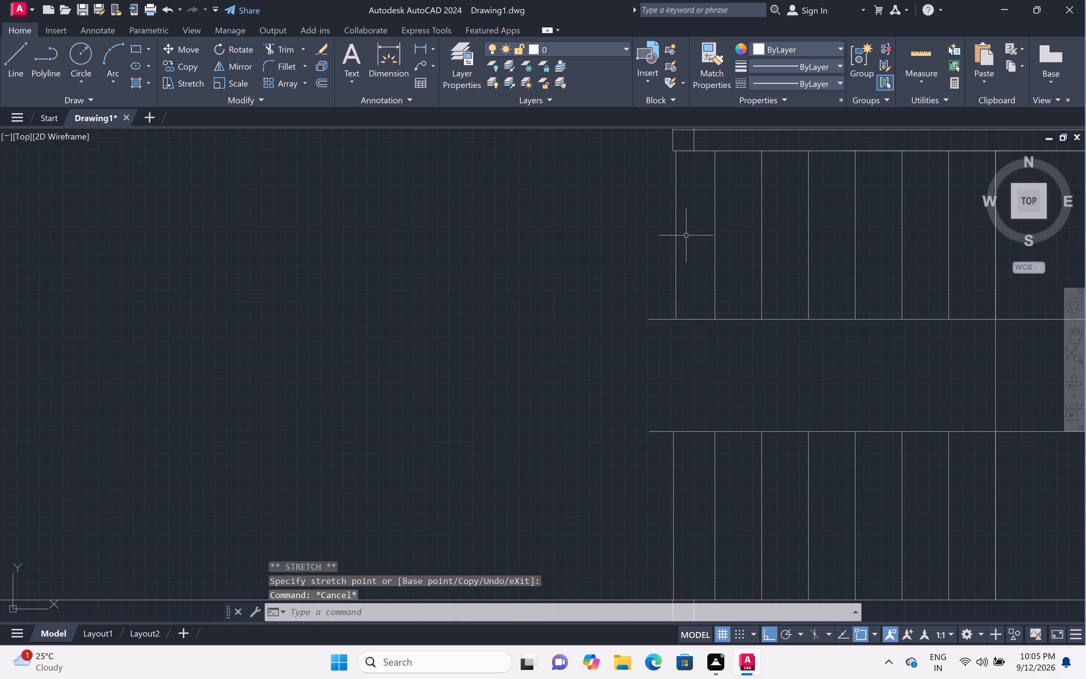
Trim the overhanging left ends of the two horizontal flight lines back to the leftmost tread lines.
text(tr)
key(space)
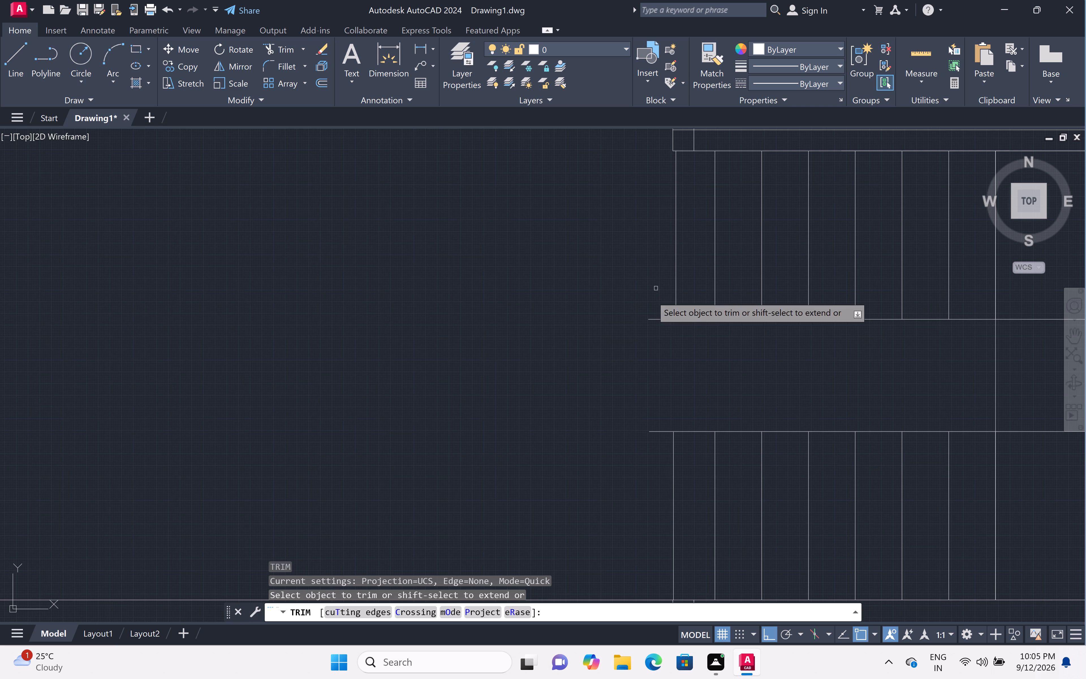
click(656, 317)
click(657, 350)
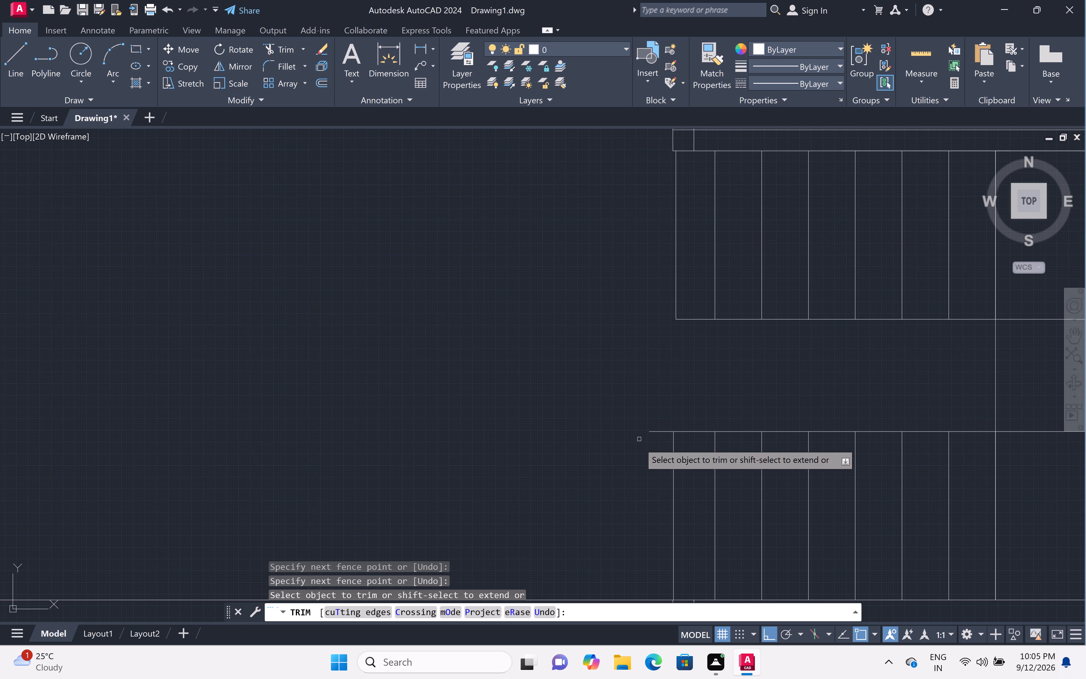
click(654, 437)
click(651, 420)
scroll(651, 418, down, 1)
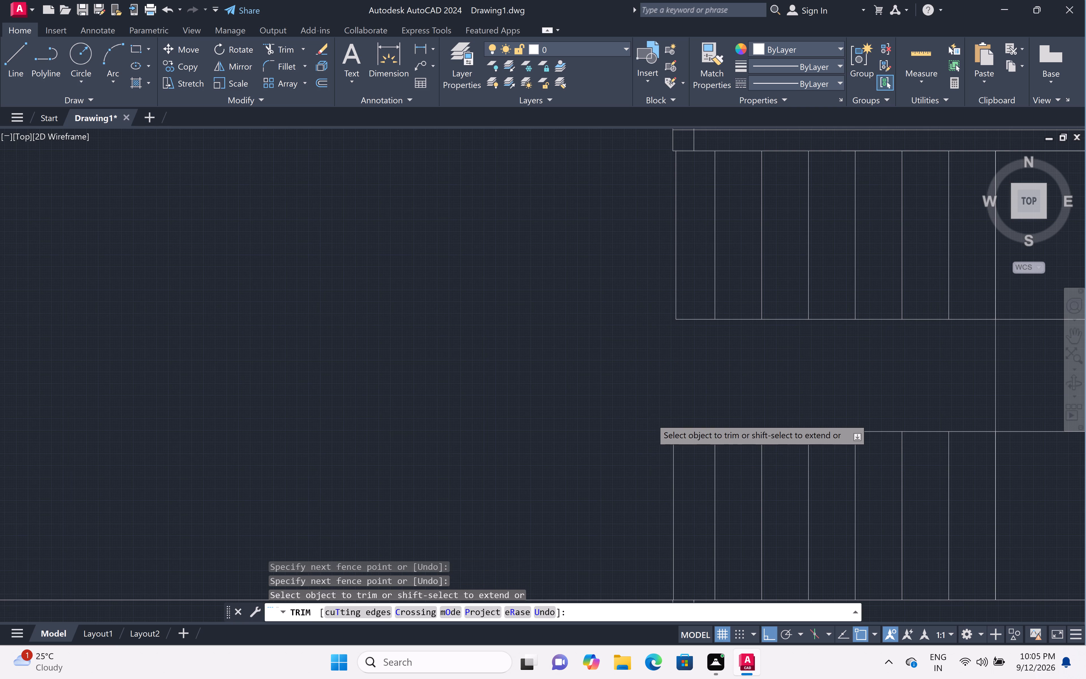
scroll(651, 418, down, 1)
scroll(652, 469, up, 3)
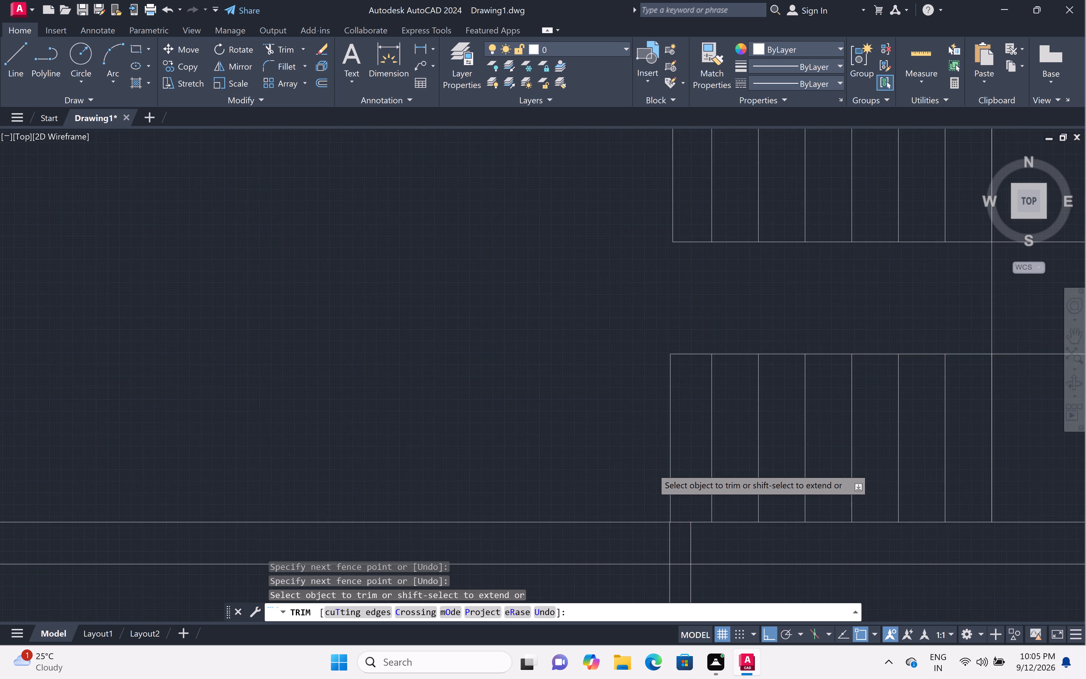
scroll(652, 469, down, 2)
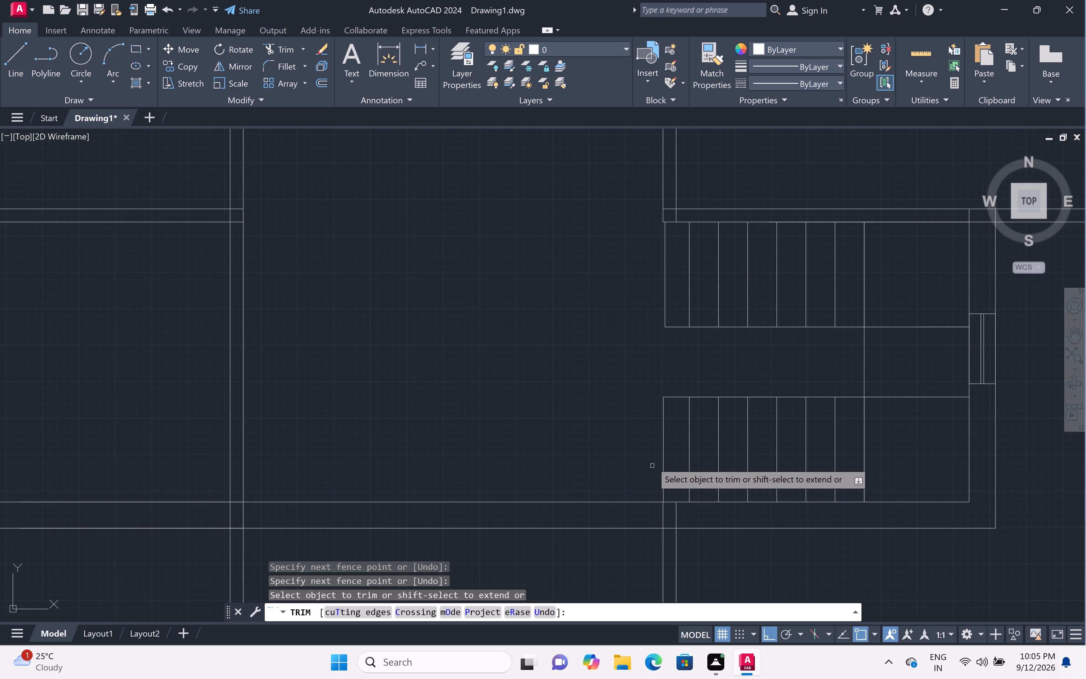
key(Escape)
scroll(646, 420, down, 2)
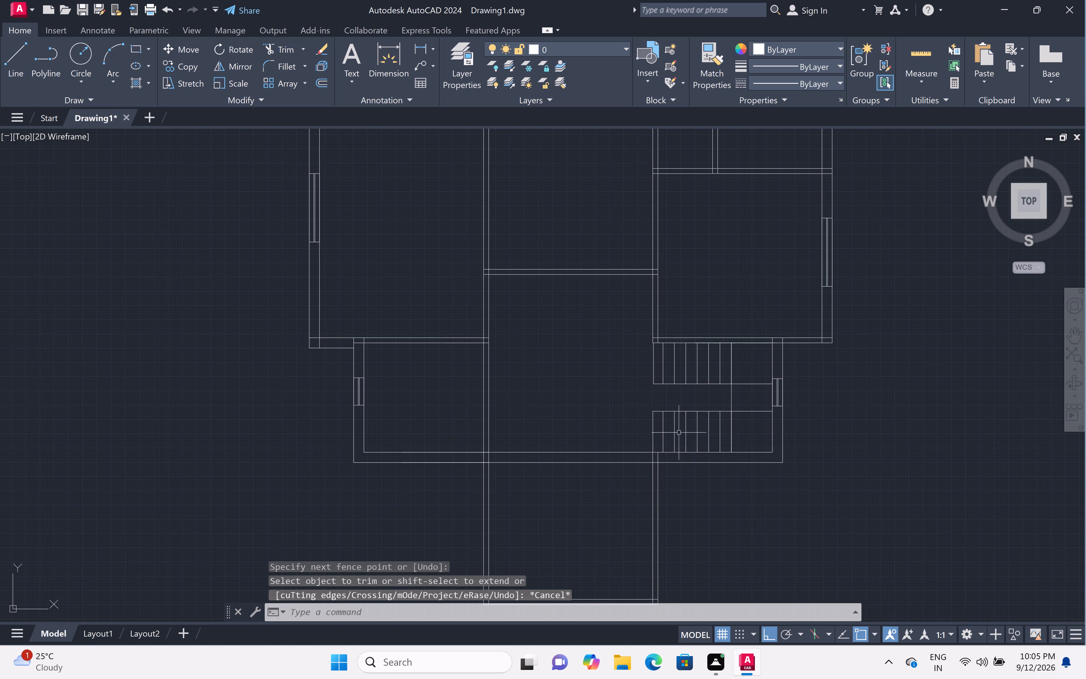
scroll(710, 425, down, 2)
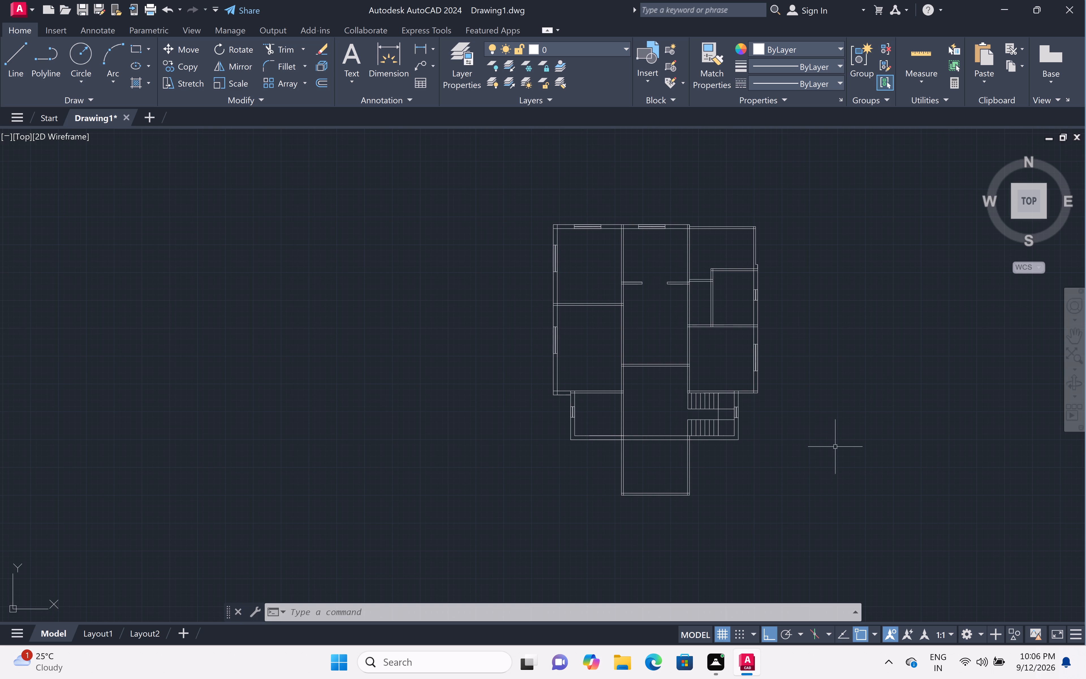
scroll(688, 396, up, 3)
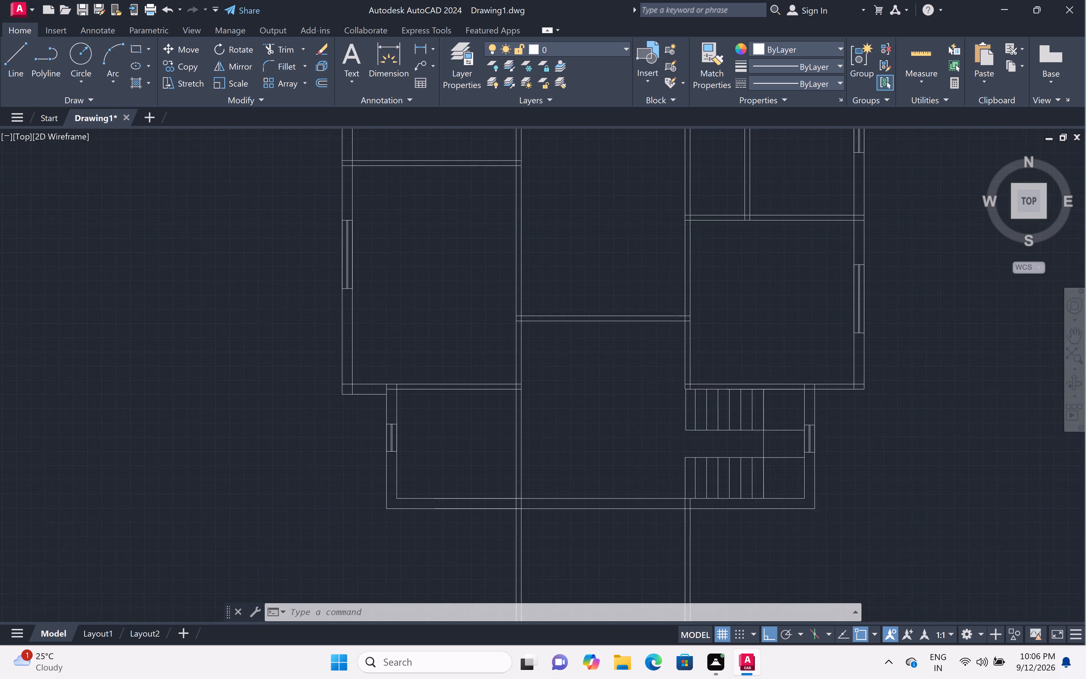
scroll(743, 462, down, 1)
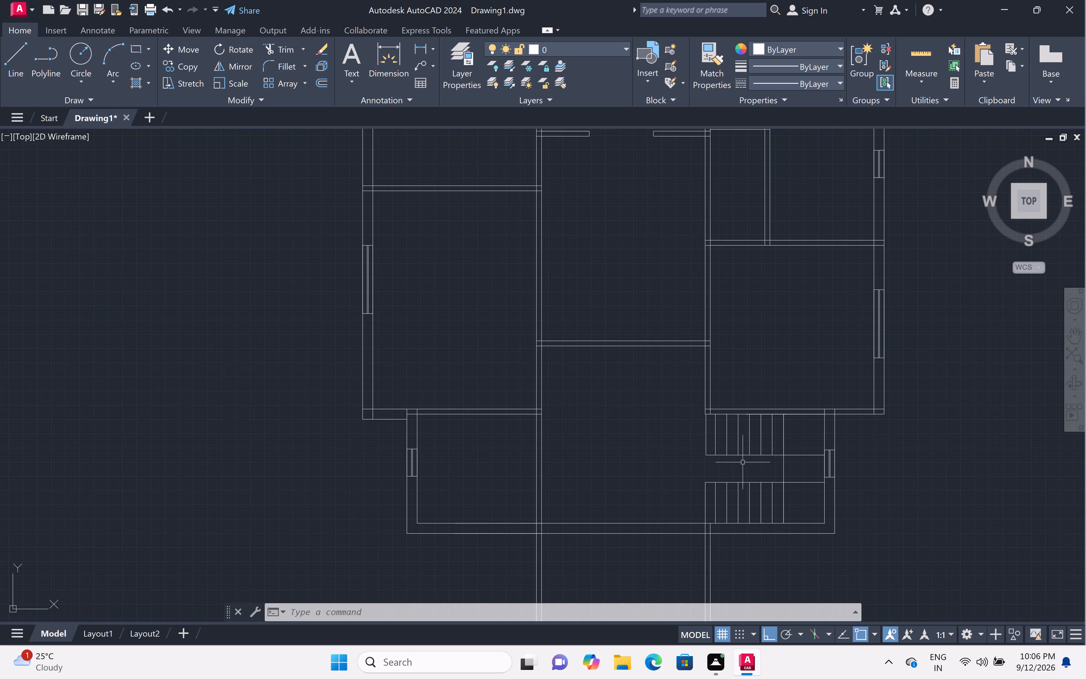
Turn Ortho mode off for drawing angled lines at the staircase landing.
middle_drag(743, 463, 697, 466)
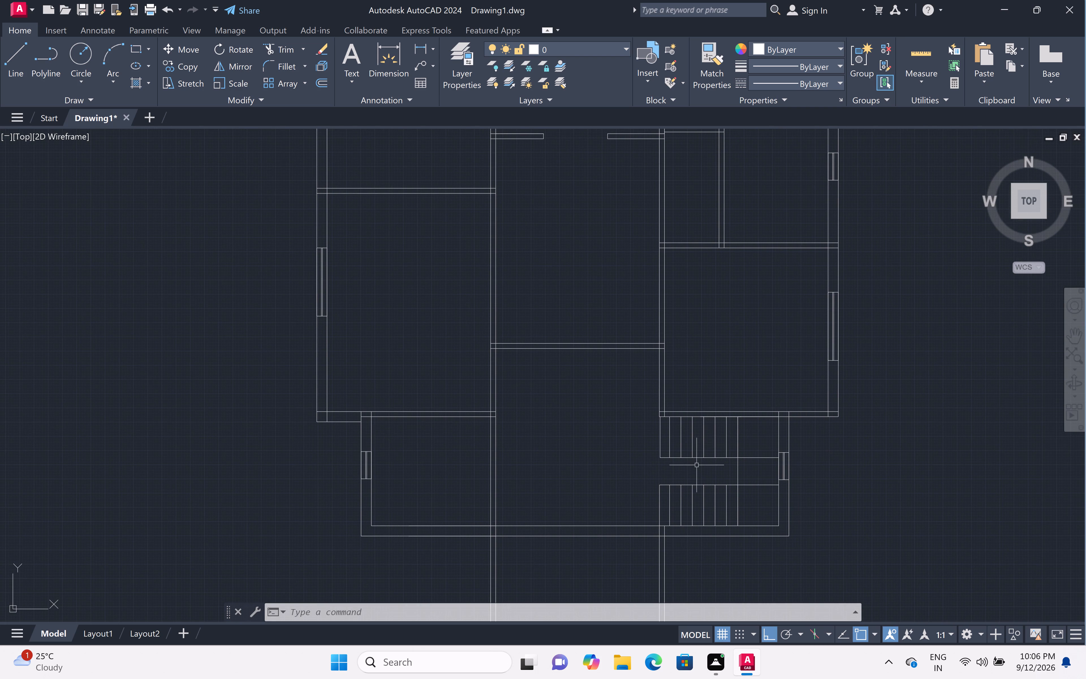
middle_drag(701, 482, 693, 417)
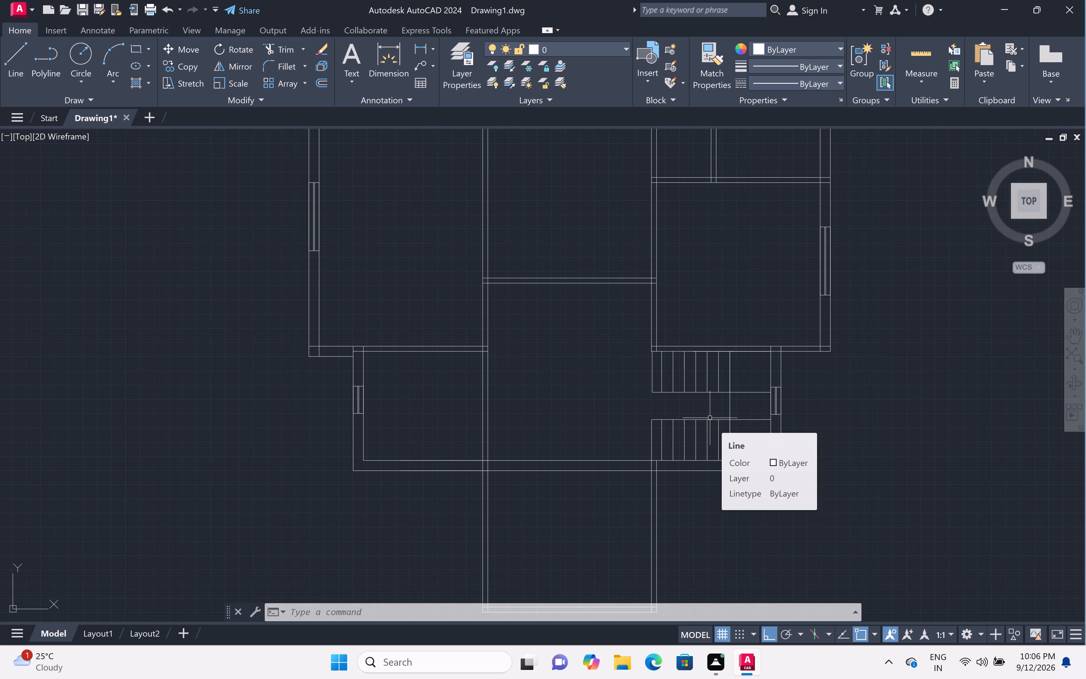
scroll(732, 418, up, 3)
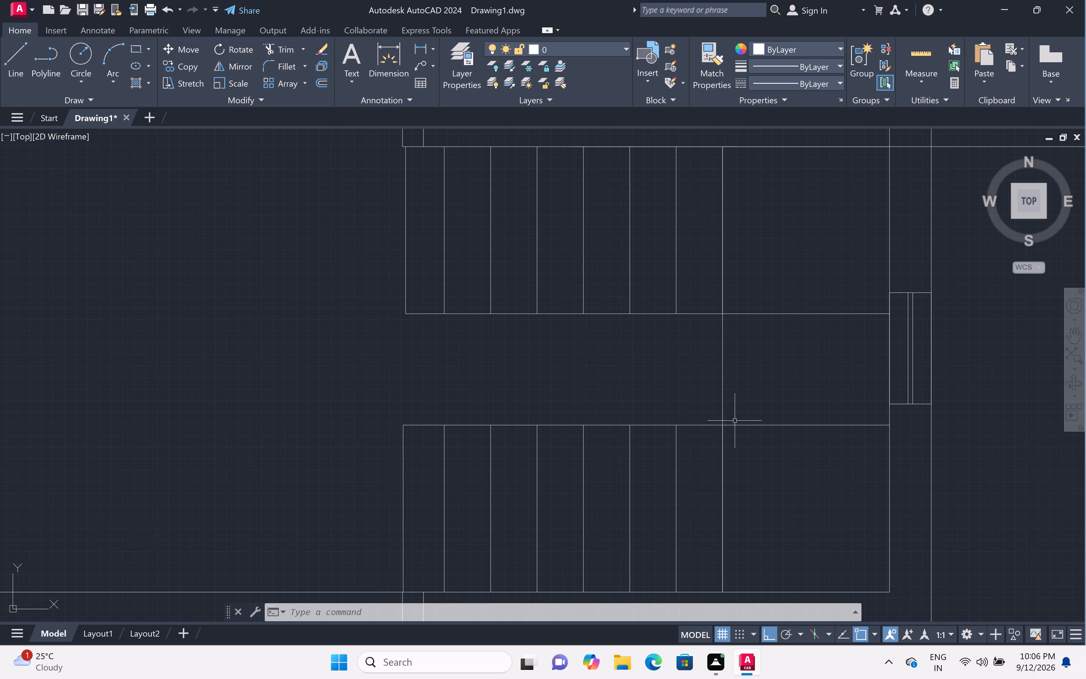
key(F8)
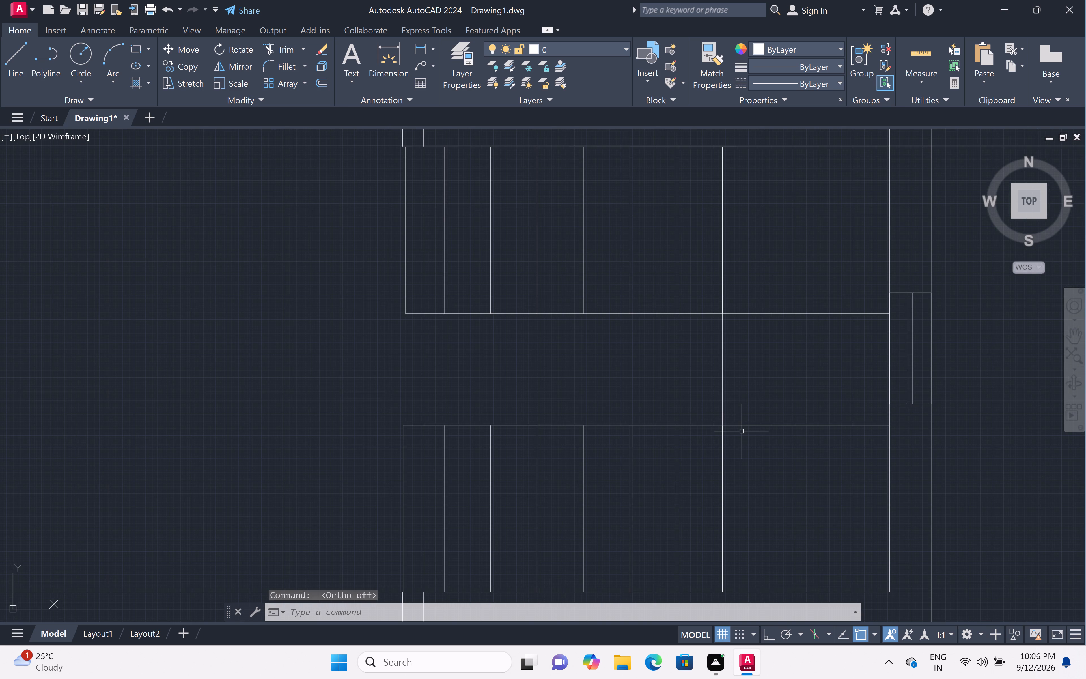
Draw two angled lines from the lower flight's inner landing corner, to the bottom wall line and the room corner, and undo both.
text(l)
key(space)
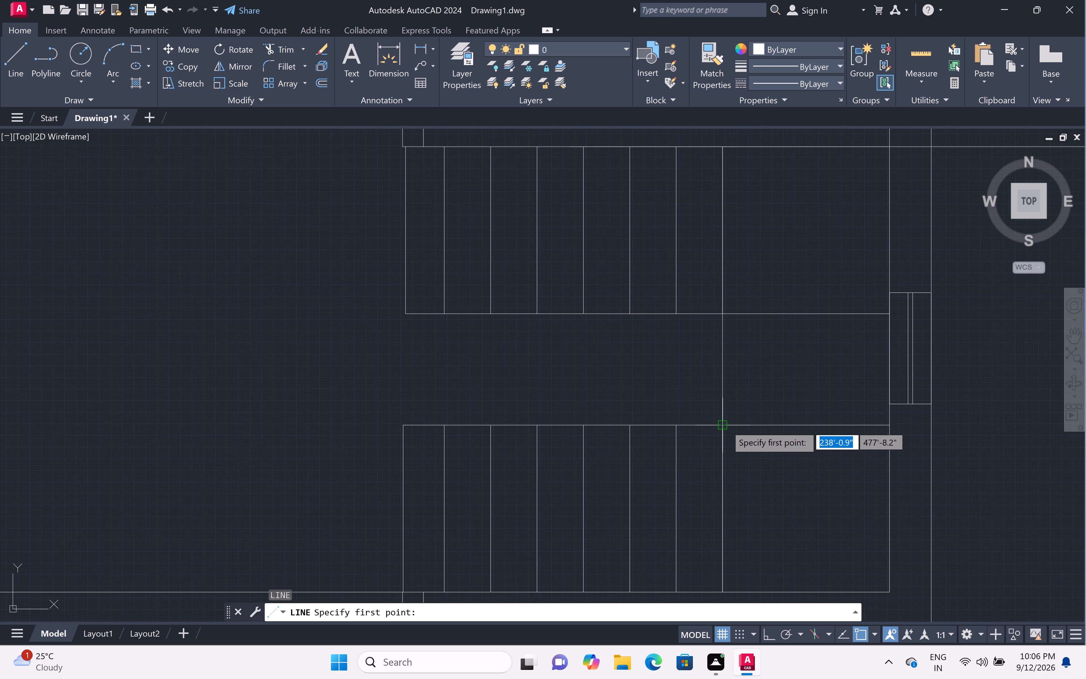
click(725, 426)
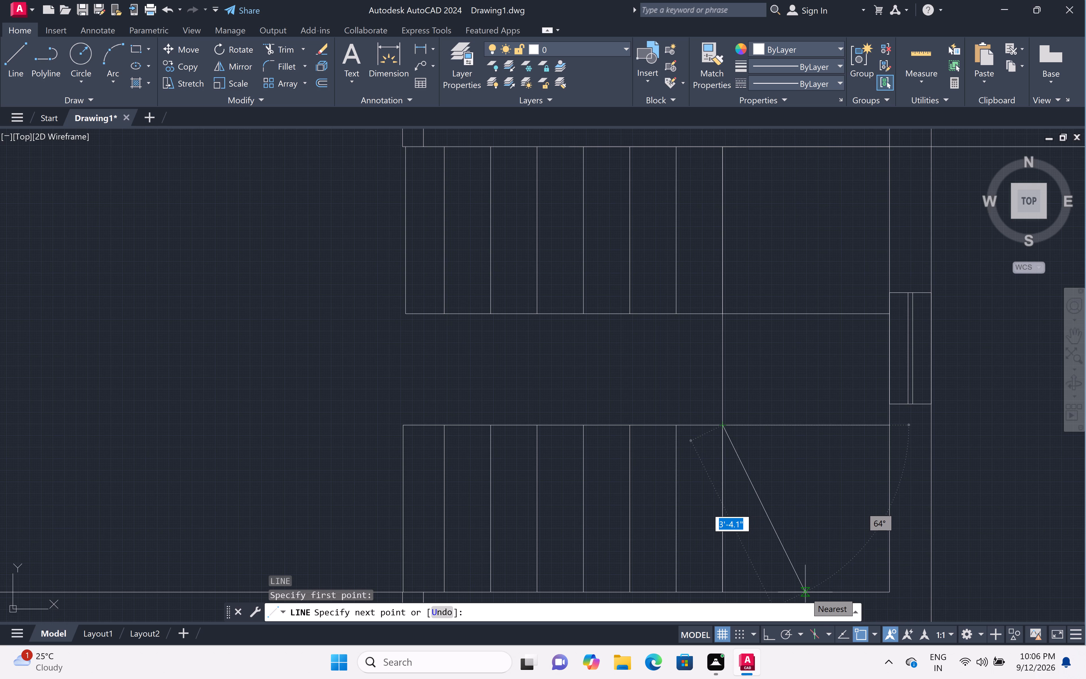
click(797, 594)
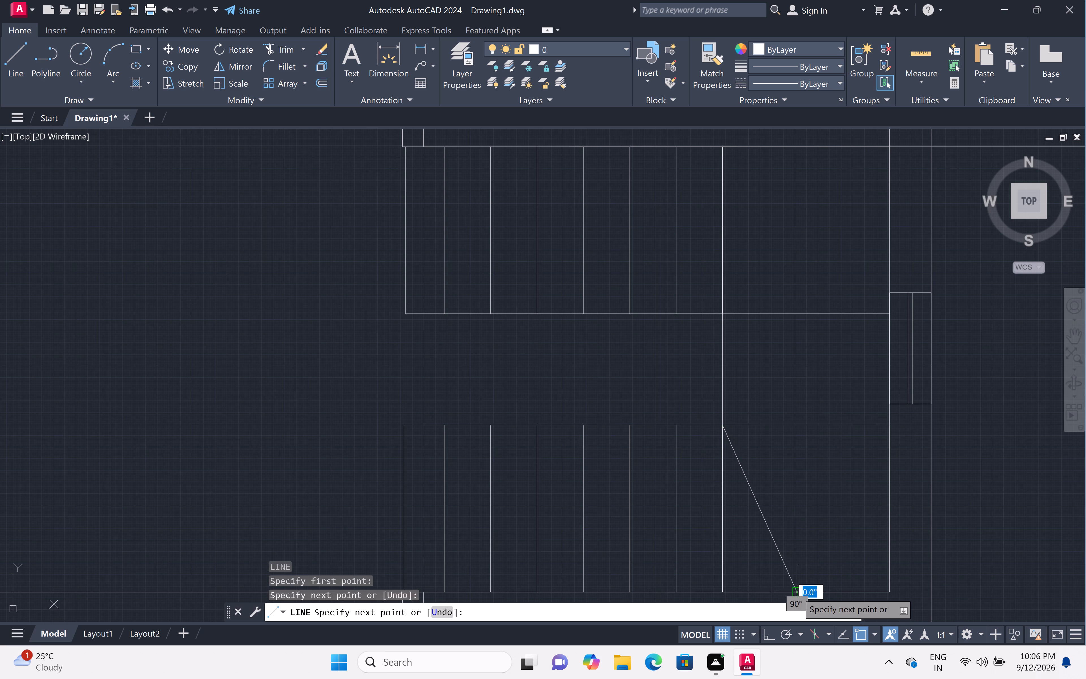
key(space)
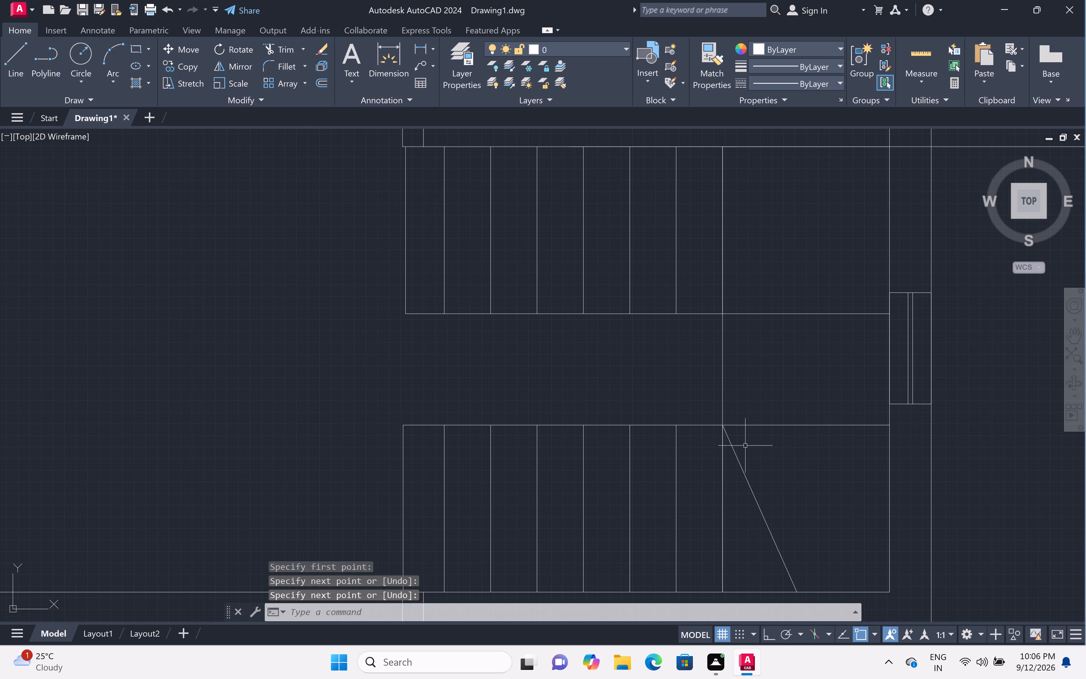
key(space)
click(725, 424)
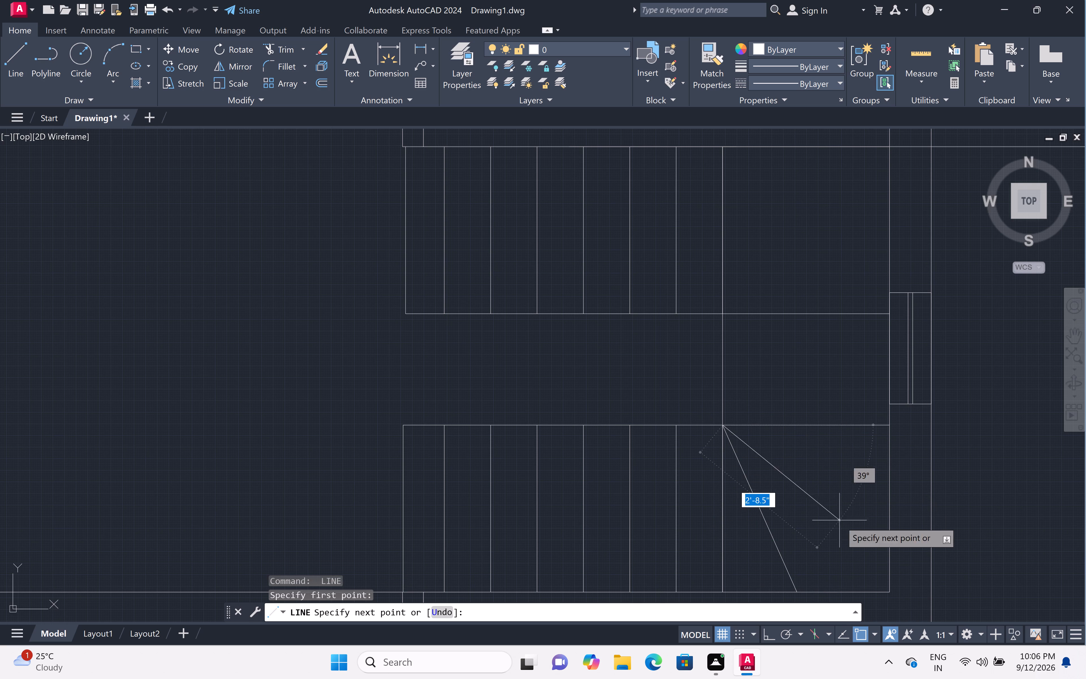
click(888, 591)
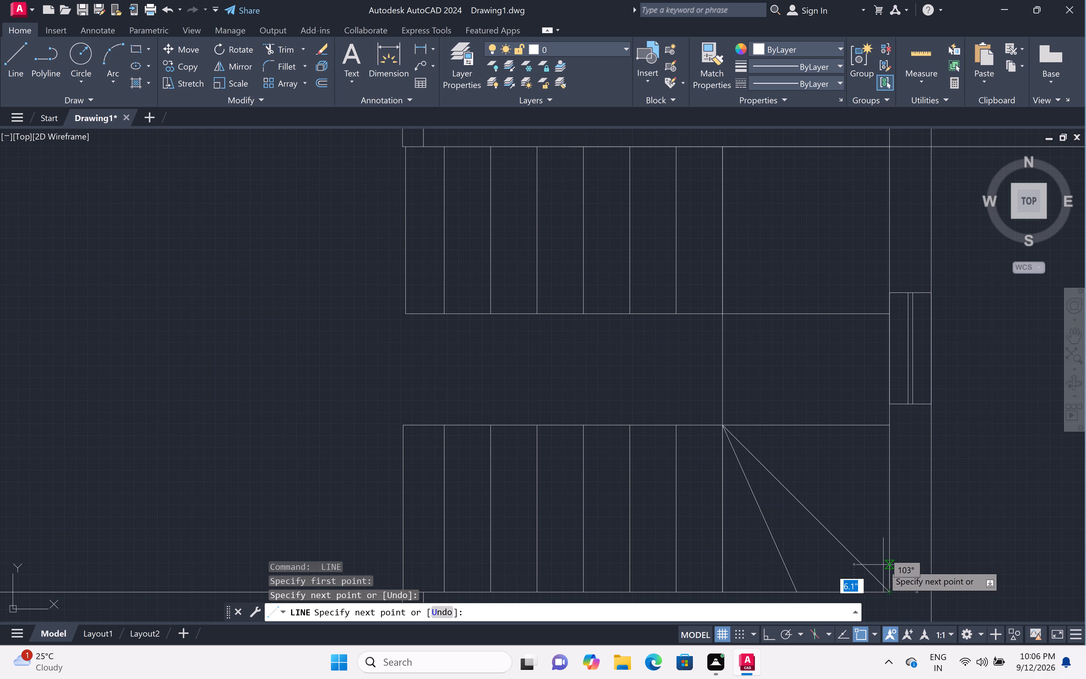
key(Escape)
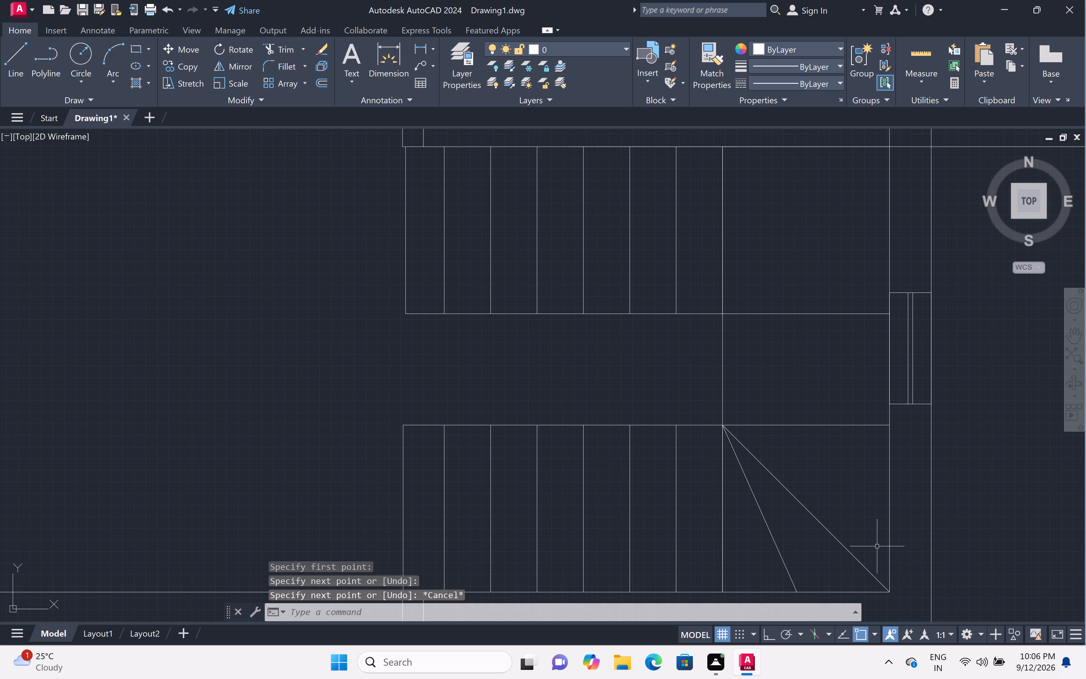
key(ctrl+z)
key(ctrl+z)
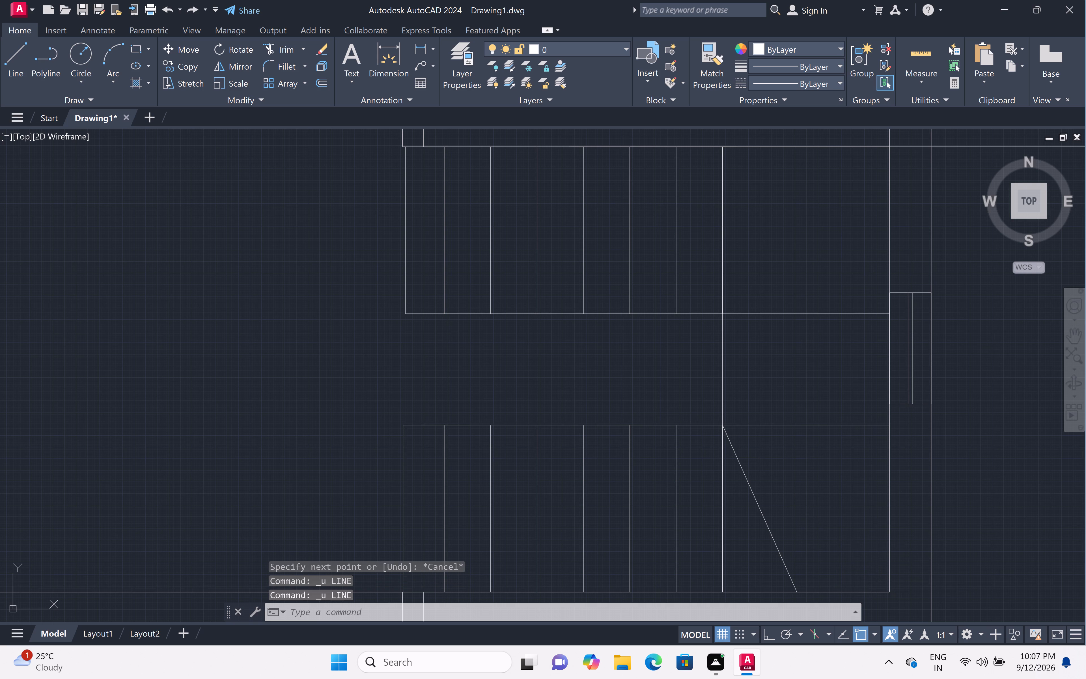
Draw two winder lines from the lower flight's inner landing corner: one to the room's bottom-right corner, one about 3'-3" to the right wall.
text(l)
key(space)
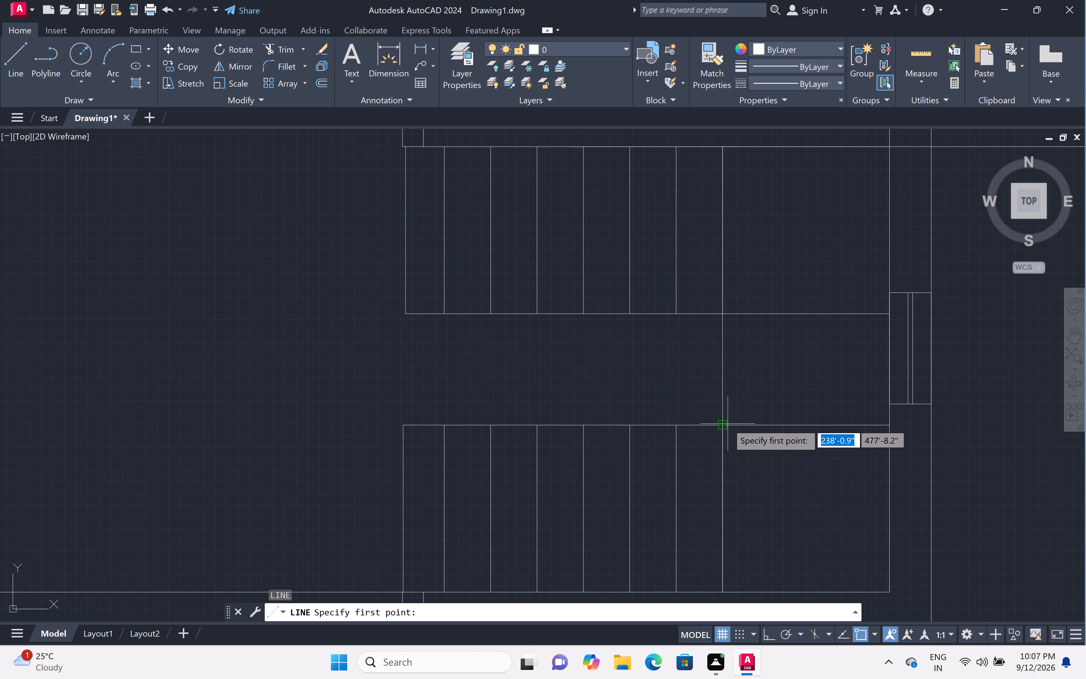
click(721, 426)
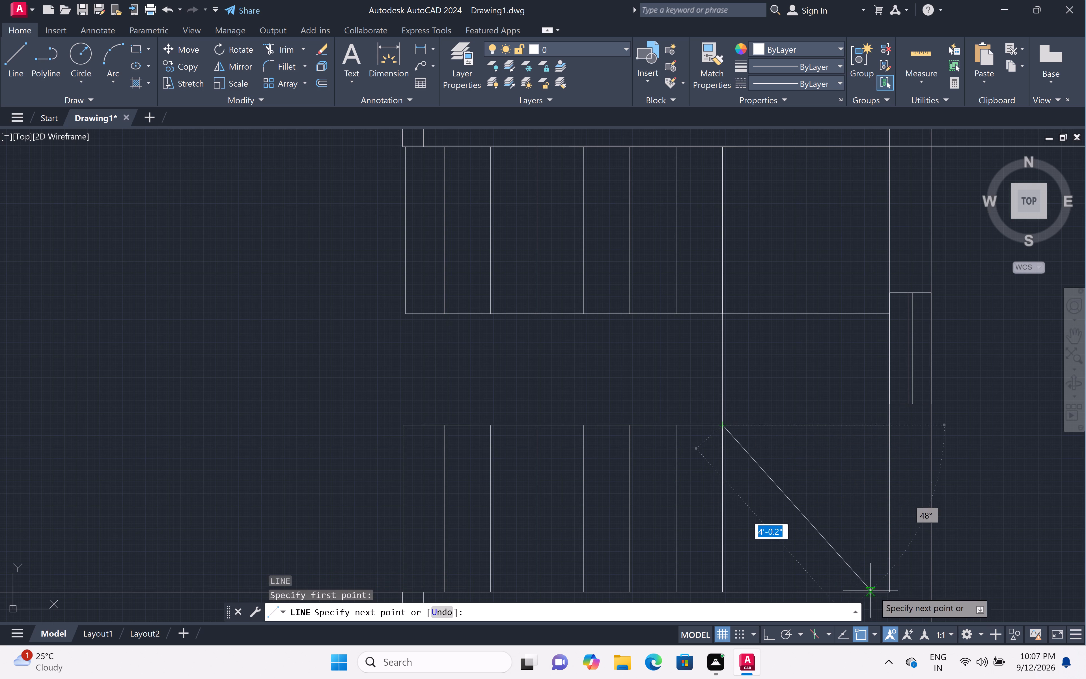
click(891, 593)
key(space)
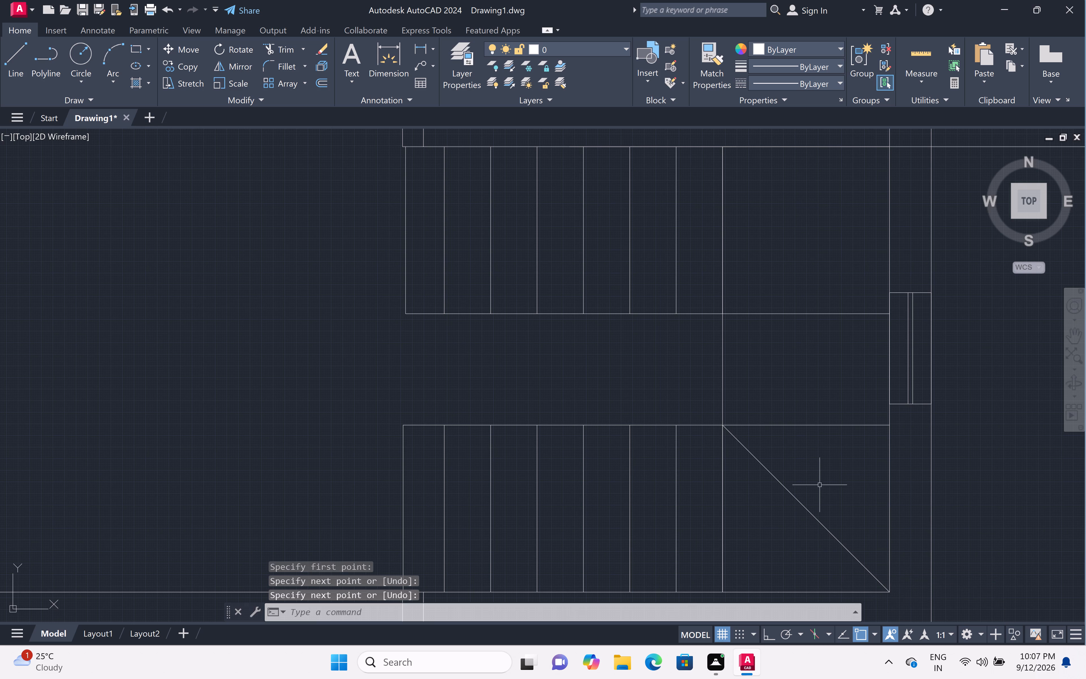
key(space)
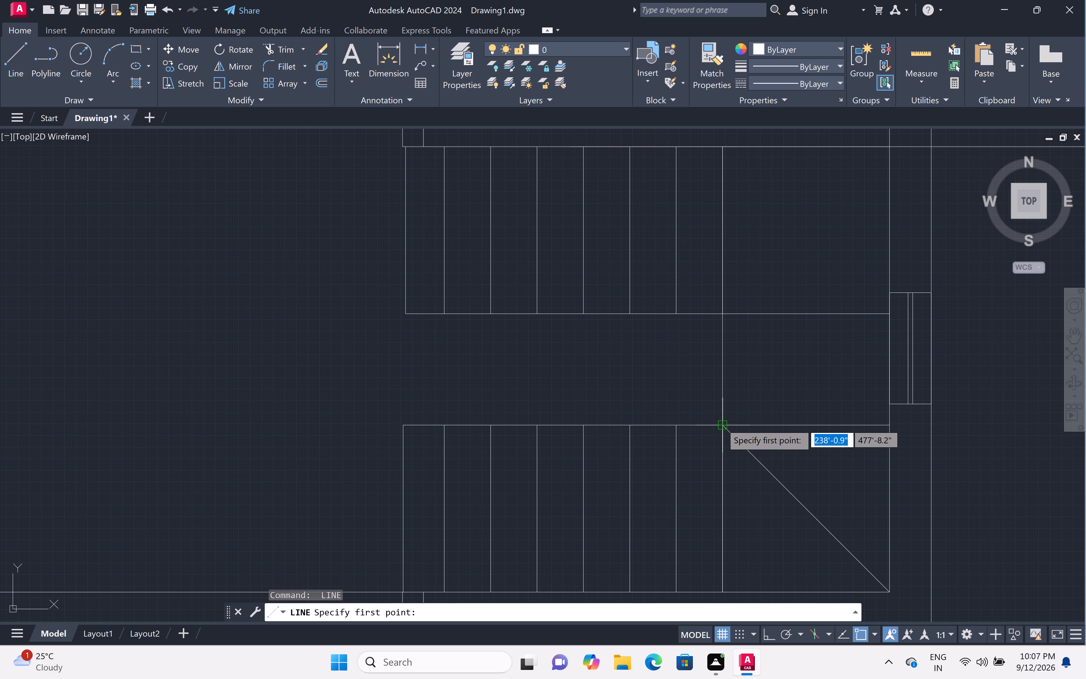
click(721, 424)
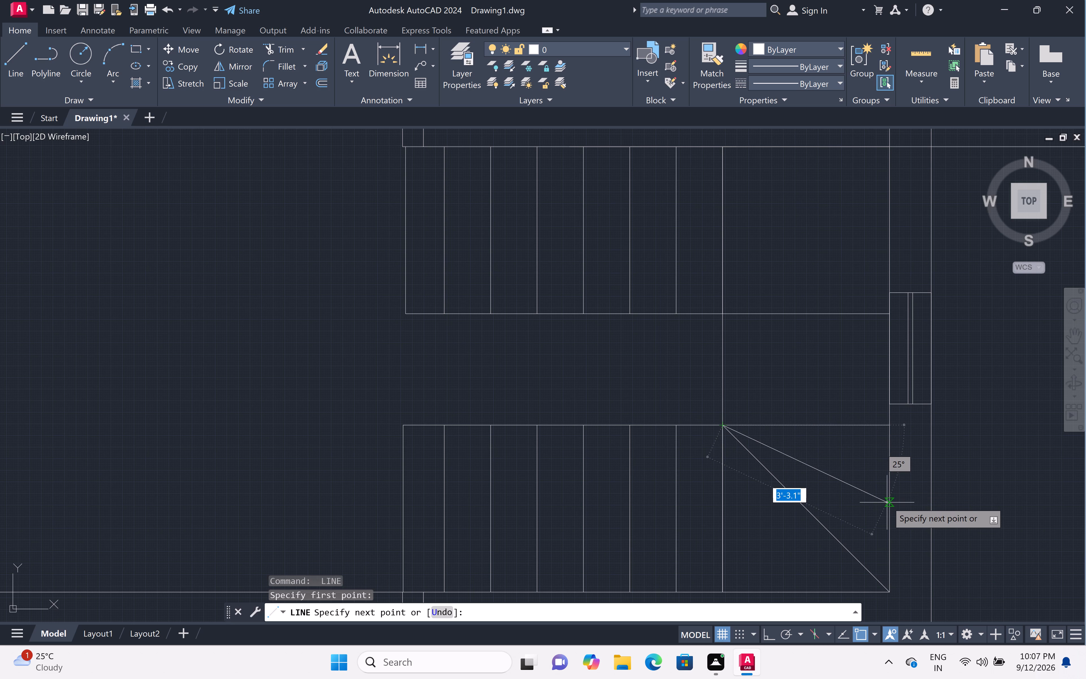
click(887, 501)
key(space)
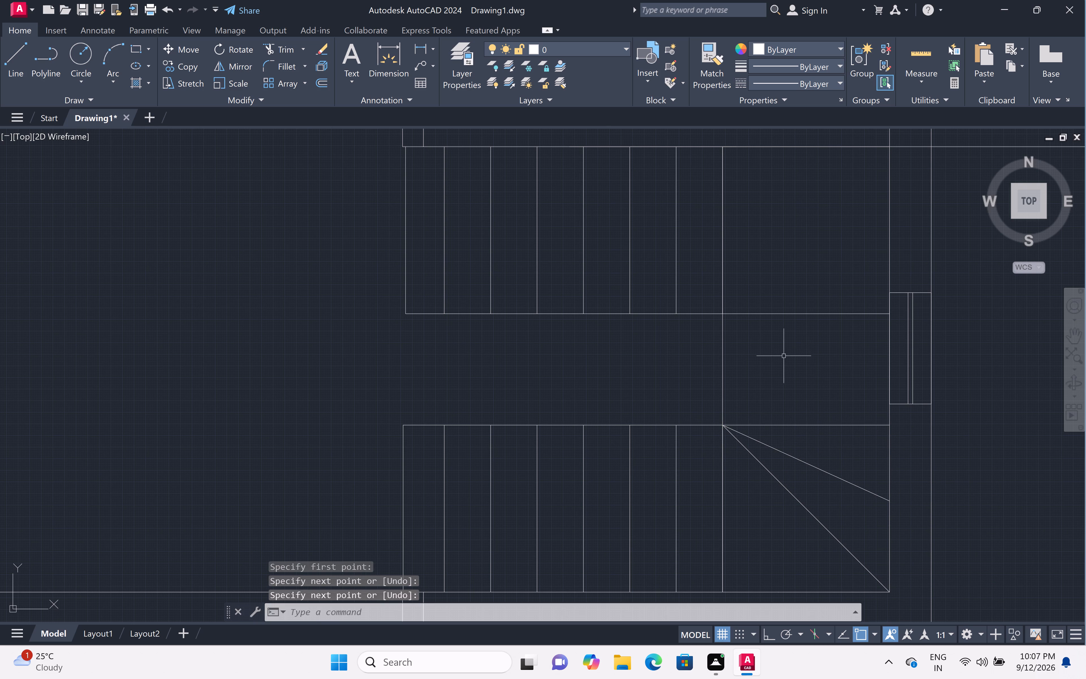
Draw three winder lines from the upper flight's inner landing corner: about 4'-3" to the room corner, 3'-5" to the right wall, 3'-3" to the top wall.
key(space)
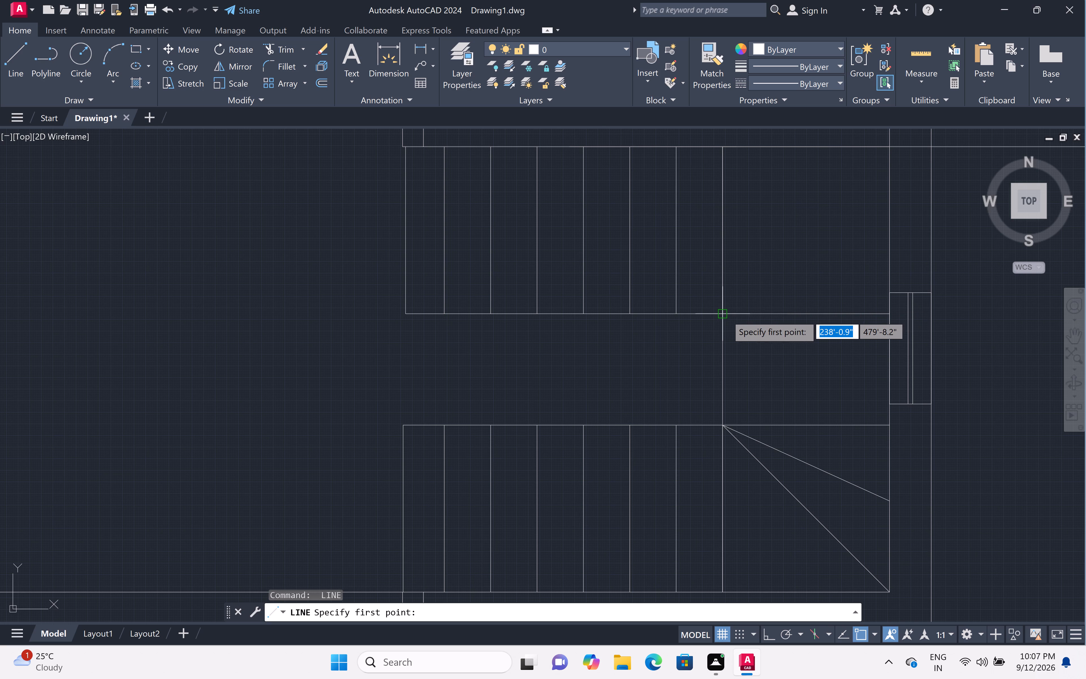
click(725, 315)
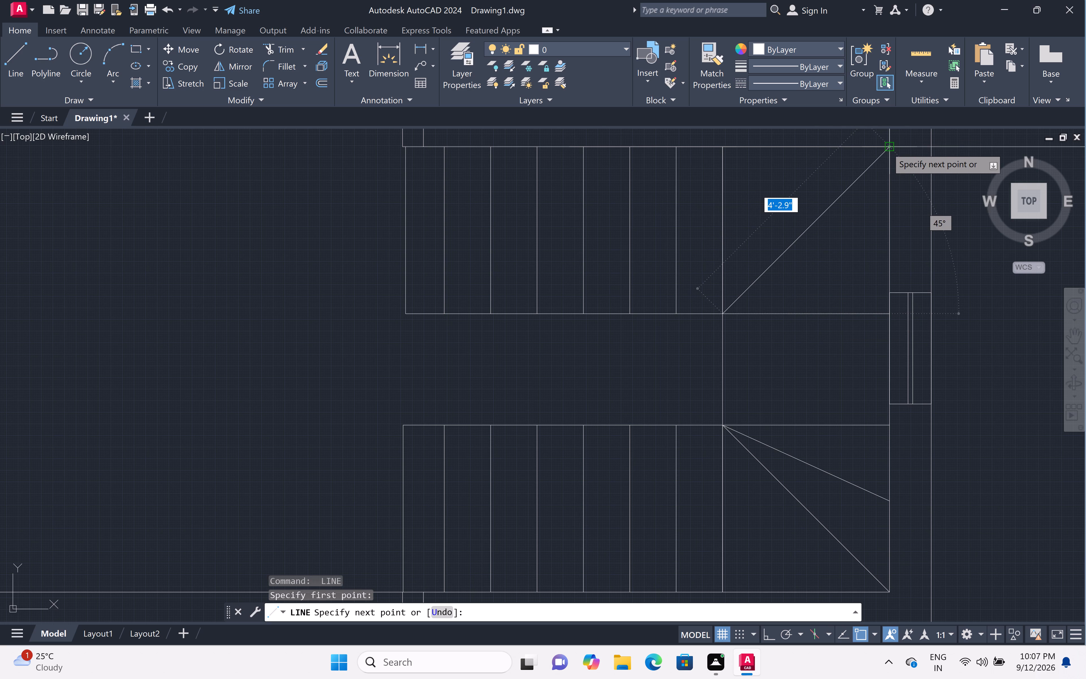
click(887, 147)
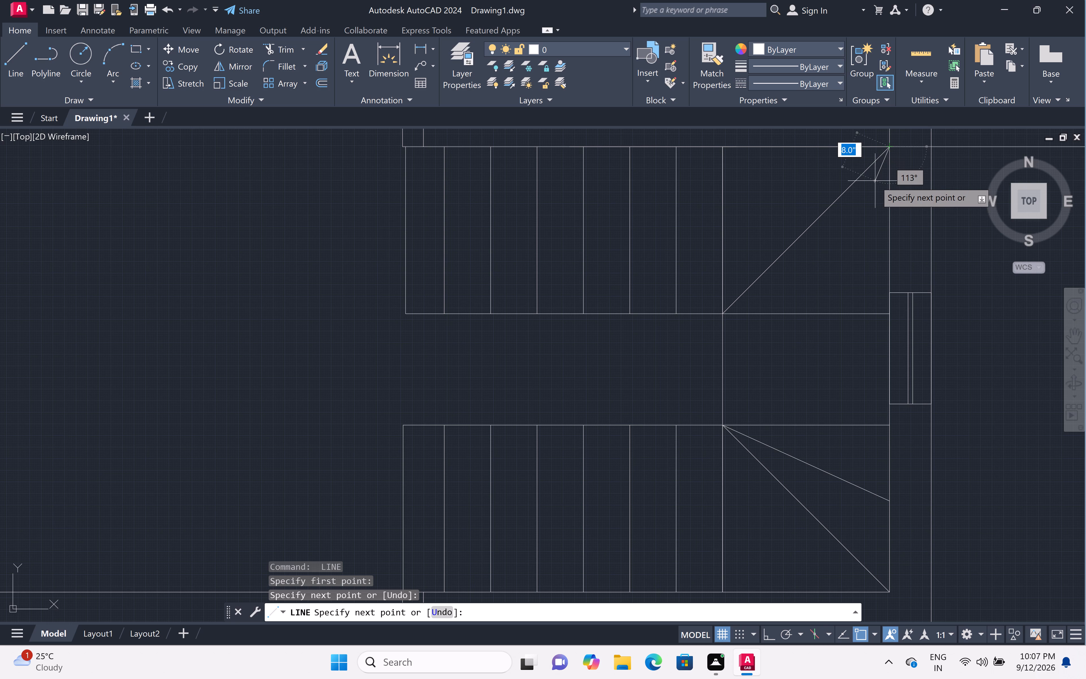
key(space)
key(space)
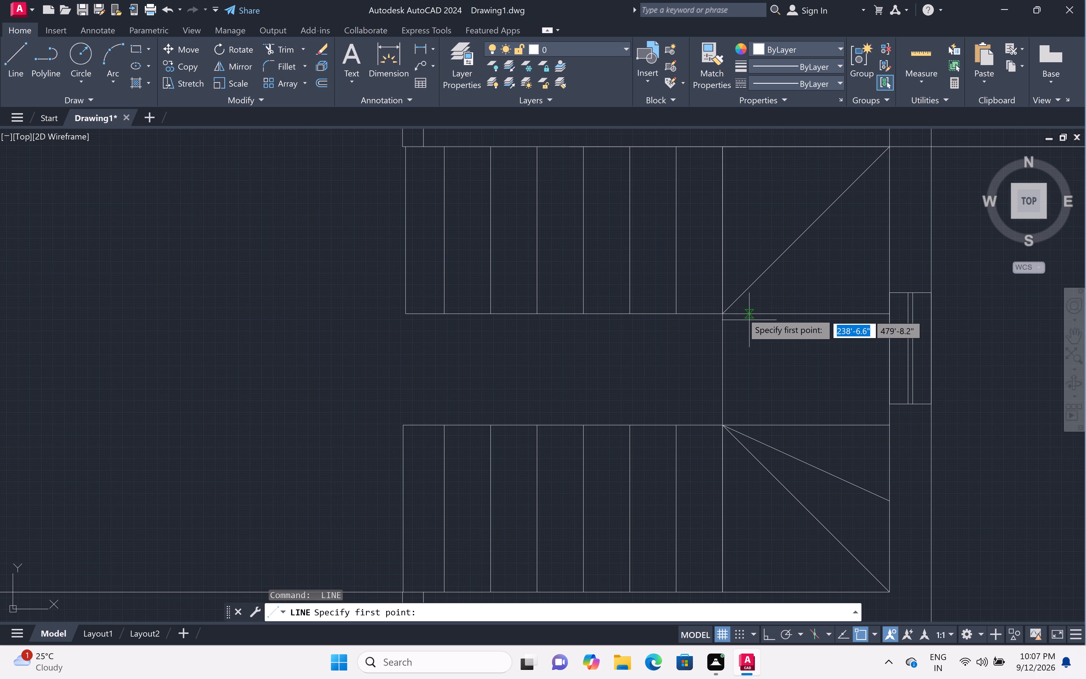
click(723, 312)
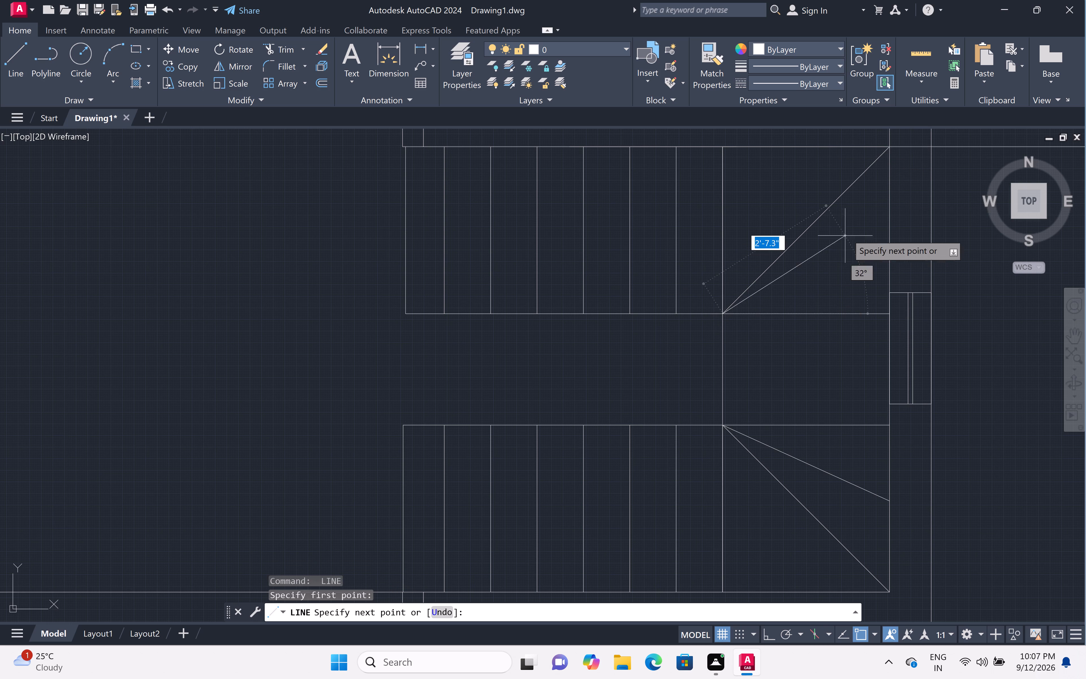
click(890, 226)
key(space)
key(space)
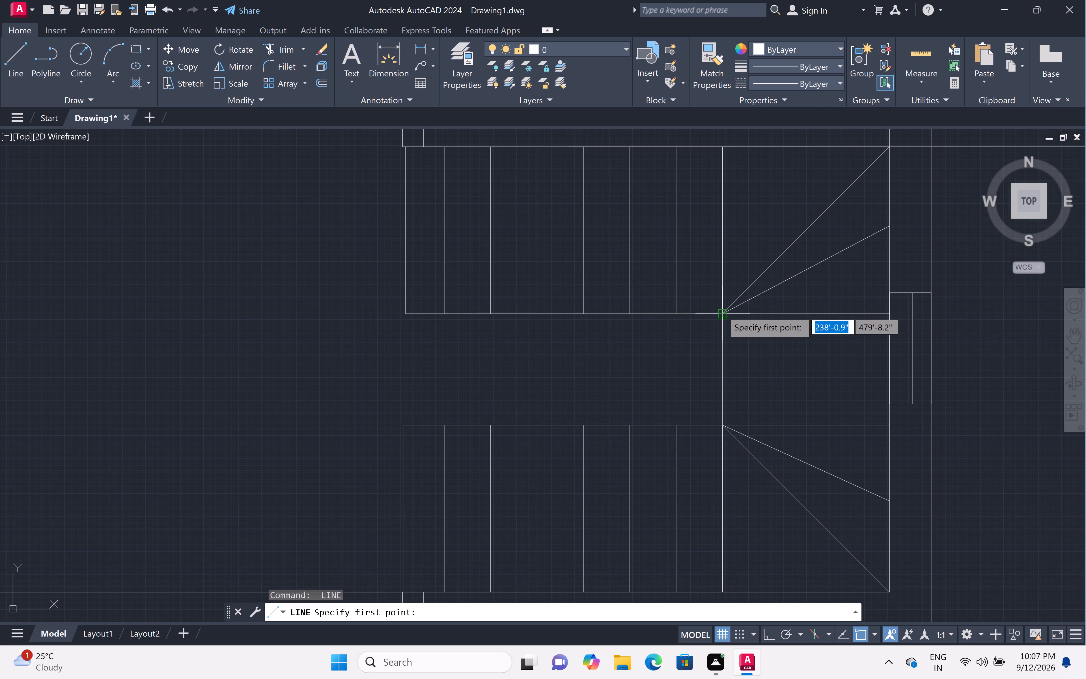
drag(722, 311, 724, 308)
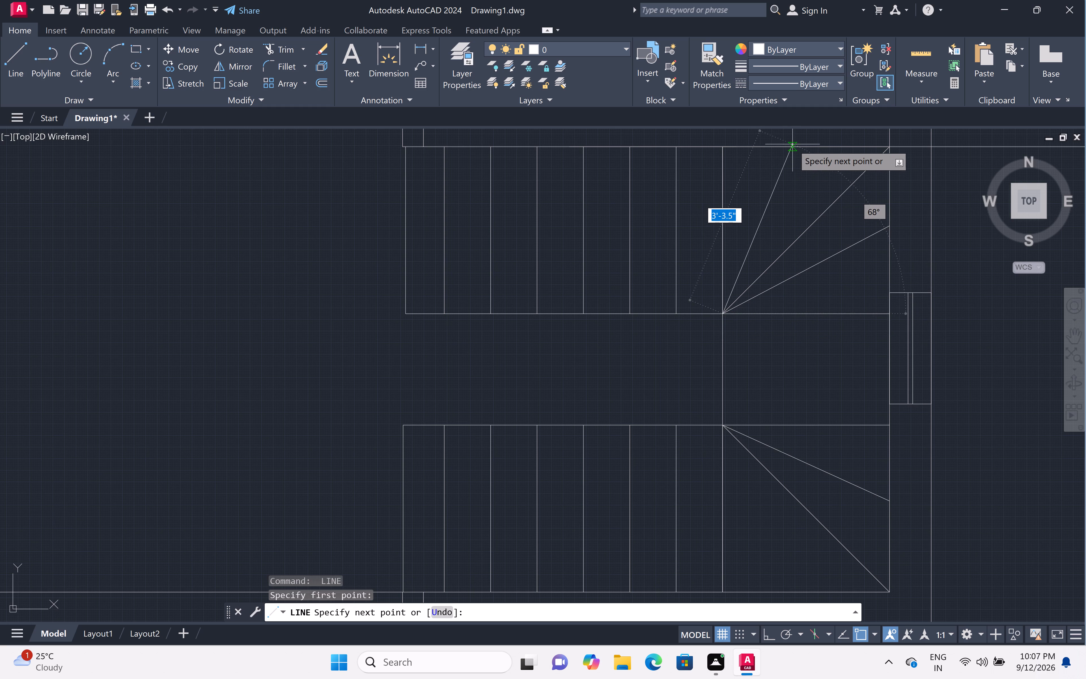
click(797, 147)
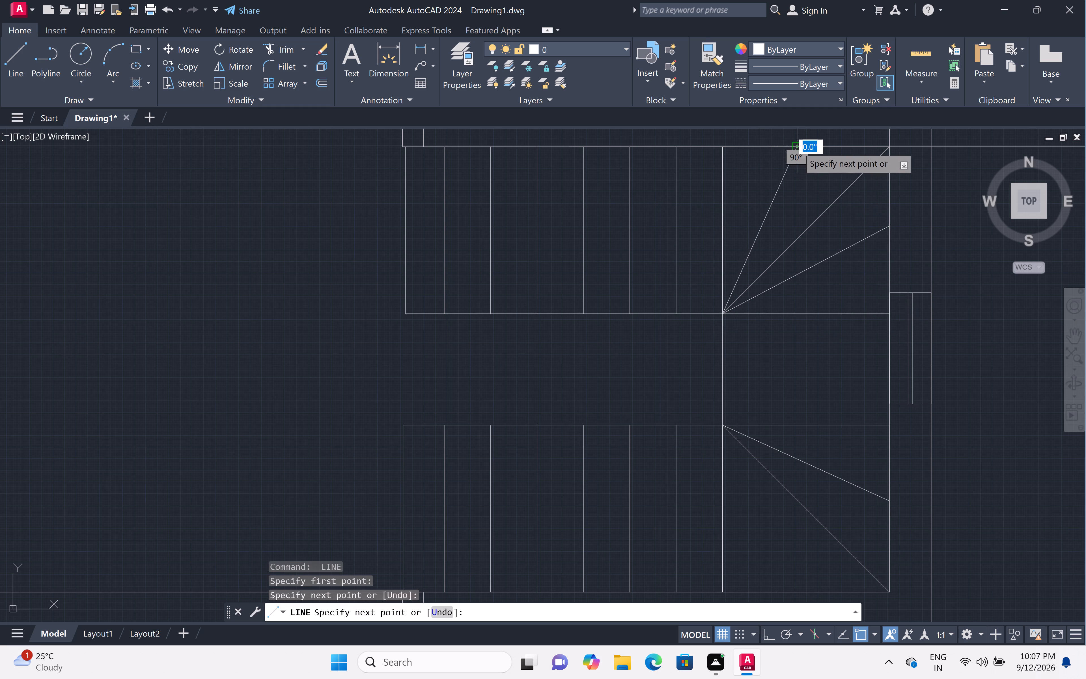
key(space)
Draw a third lower winder line about 3'-3" long from the inner landing corner to the bottom wall line.
key(space)
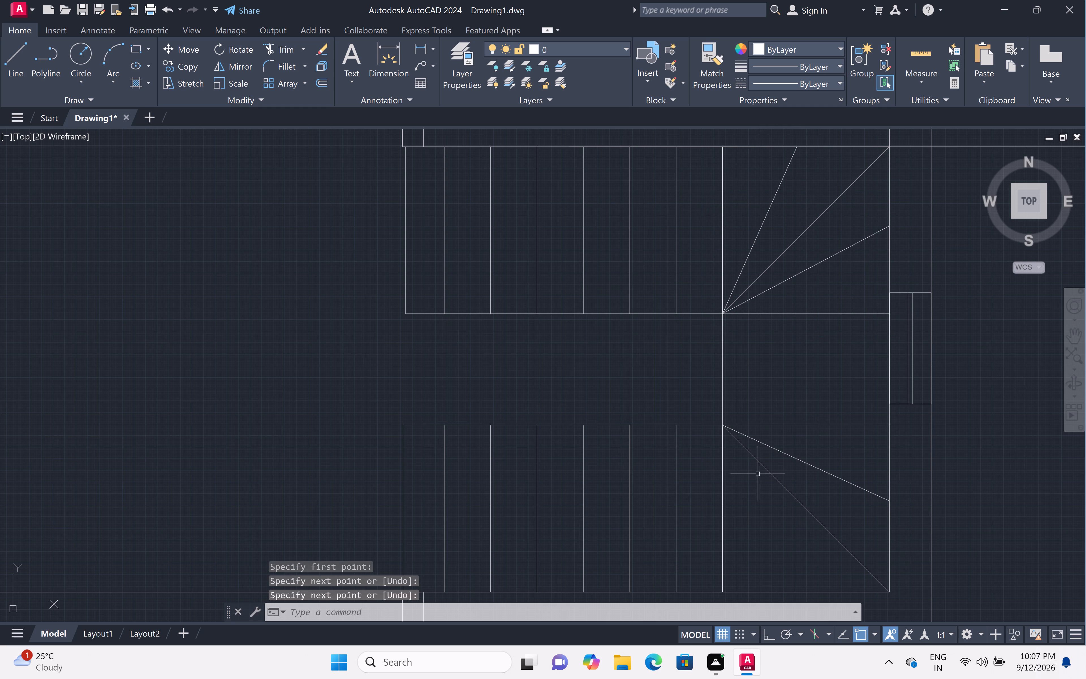
click(724, 428)
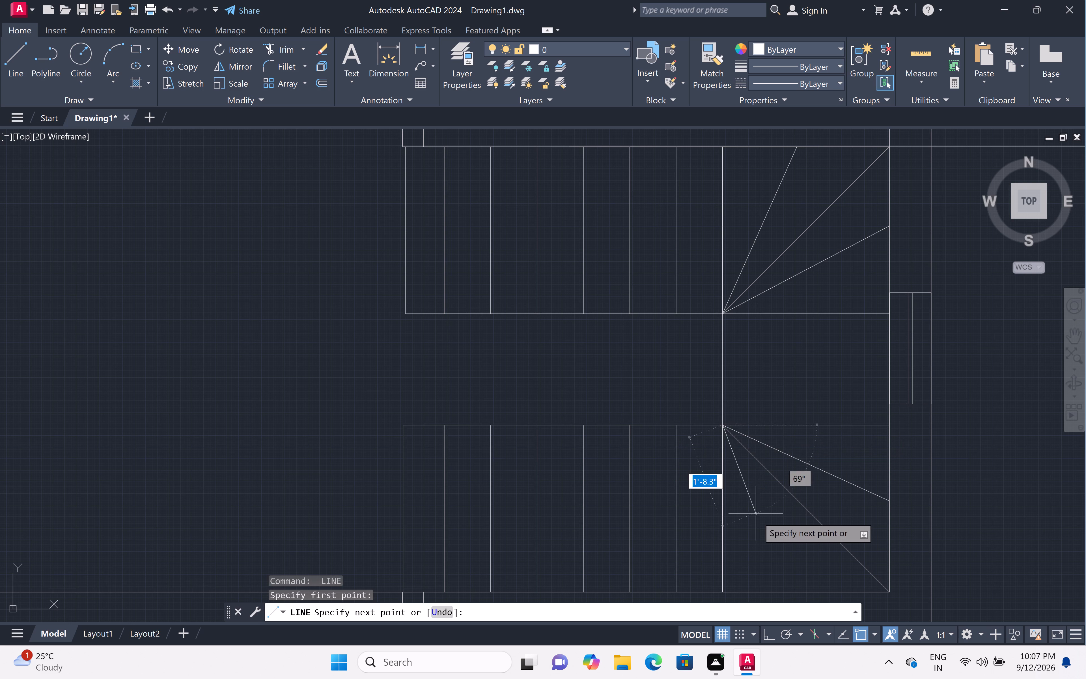
click(790, 592)
key(space)
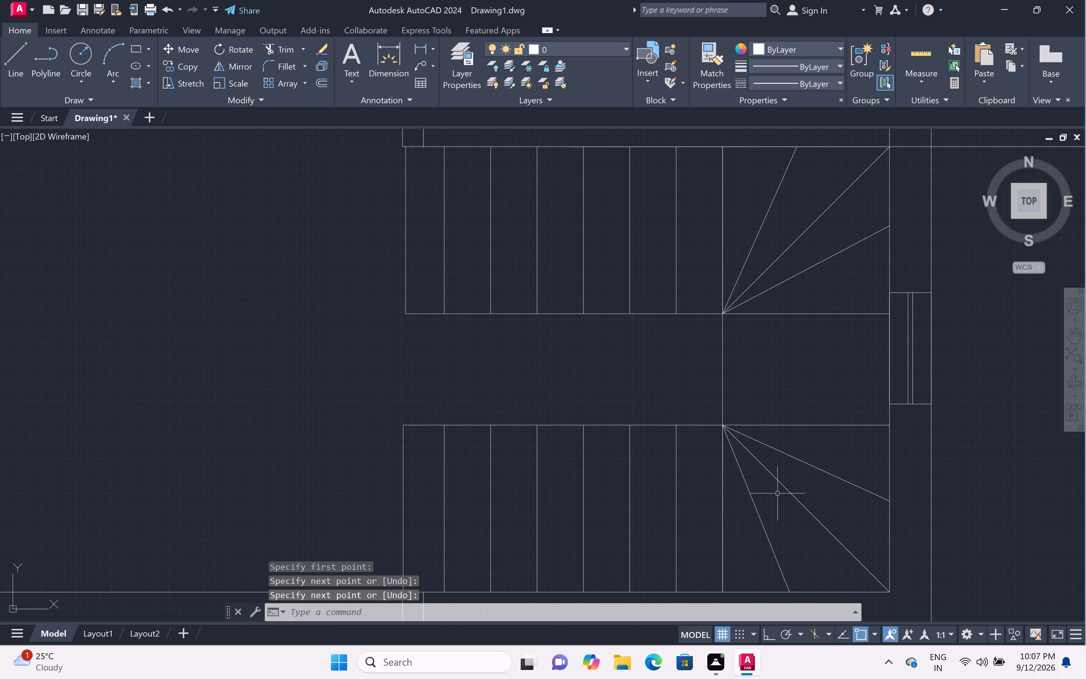
Examine the winder lines at the staircase landing and the overall floor plan.
scroll(814, 452, down, 3)
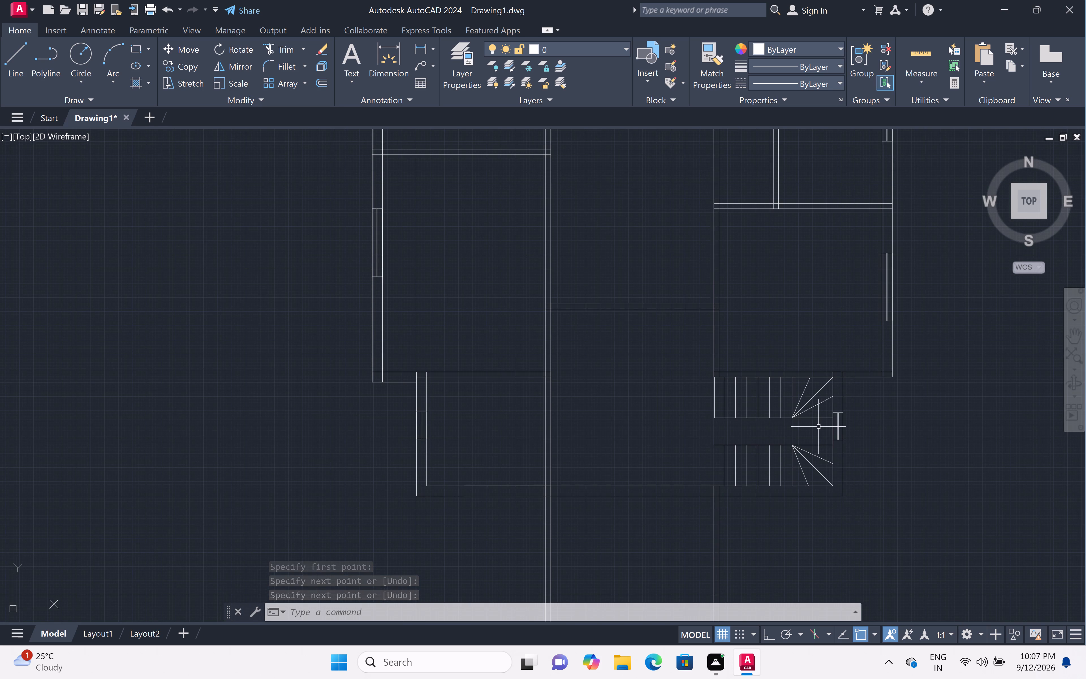
scroll(818, 427, up, 2)
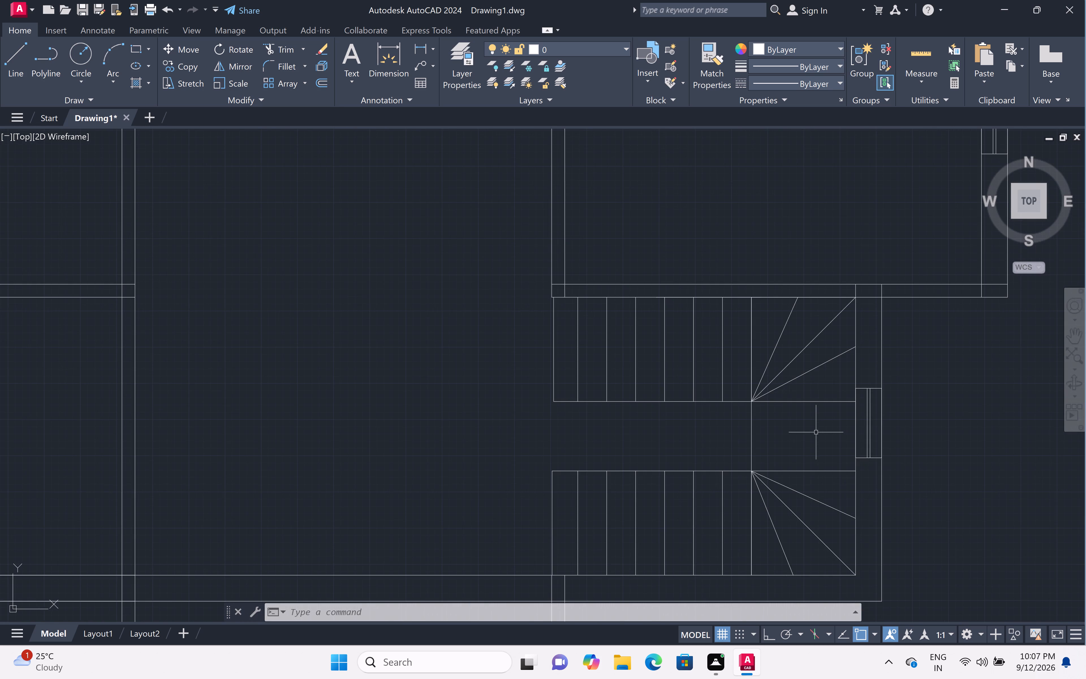
scroll(816, 432, up, 1)
scroll(816, 432, down, 3)
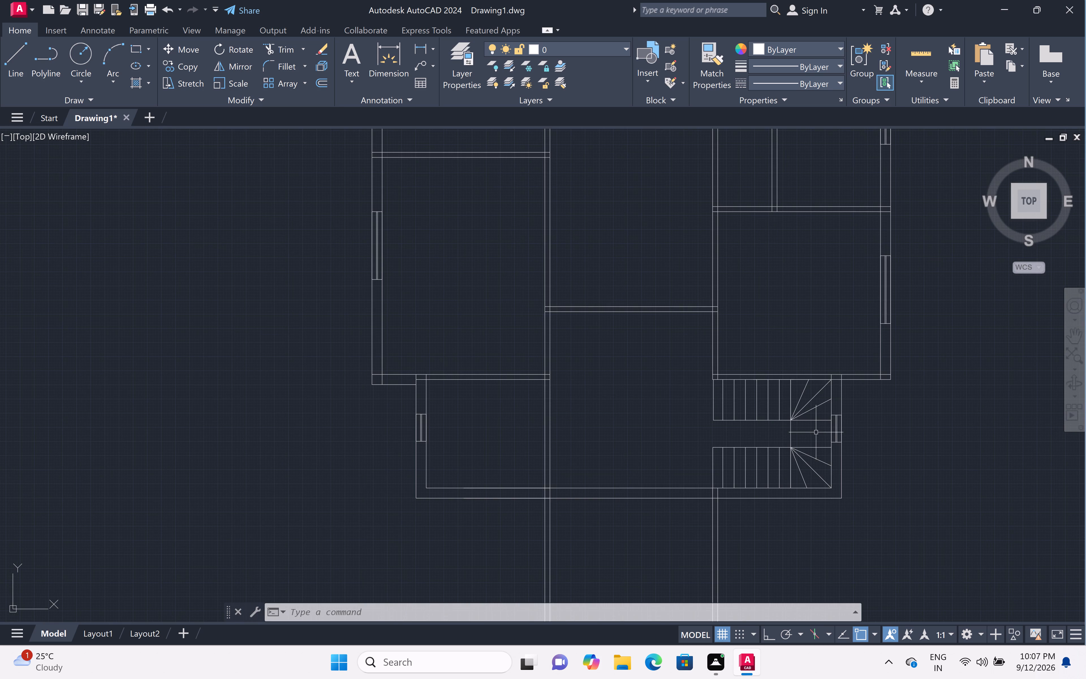
scroll(818, 421, up, 4)
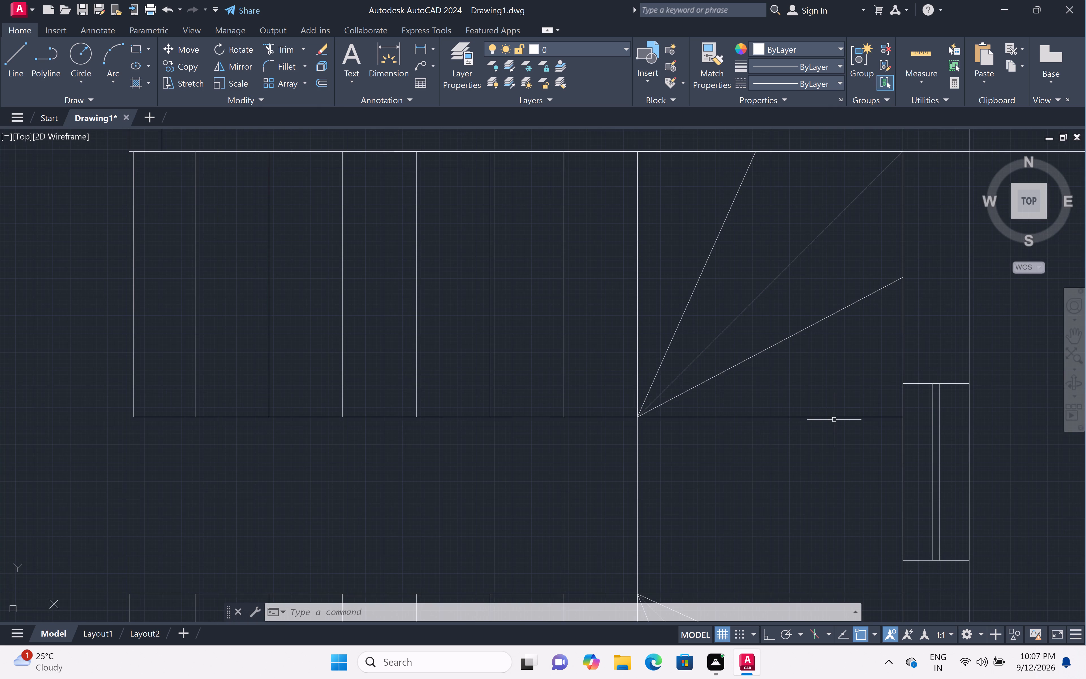
scroll(834, 420, down, 4)
scroll(721, 416, down, 2)
middle_drag(701, 412, 701, 416)
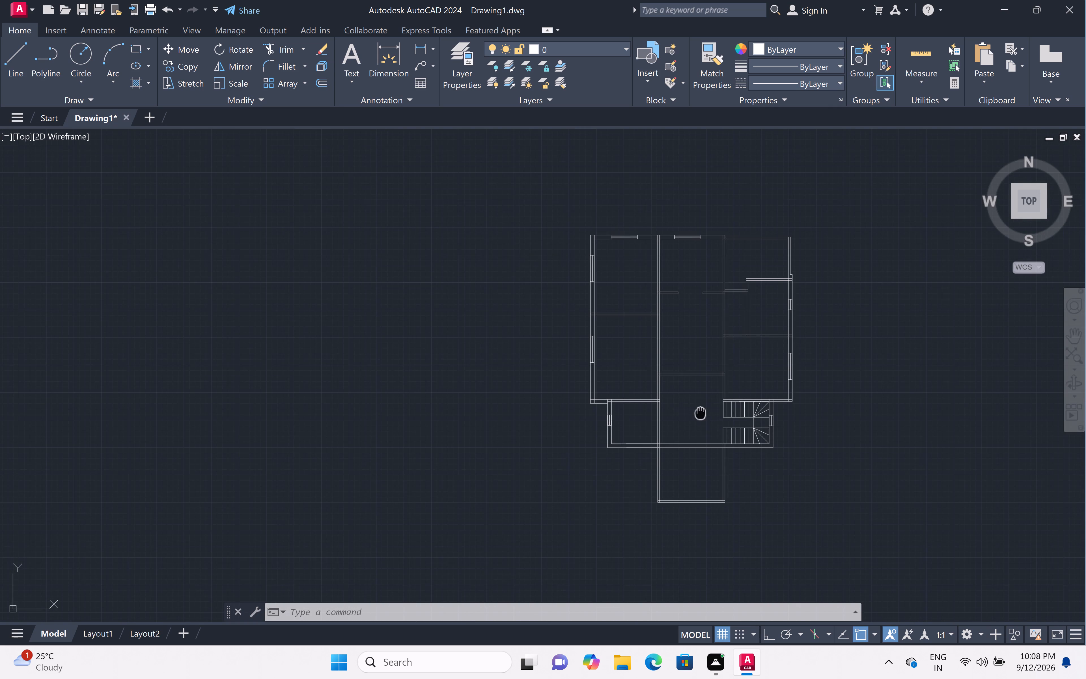
middle_drag(701, 416, 702, 472)
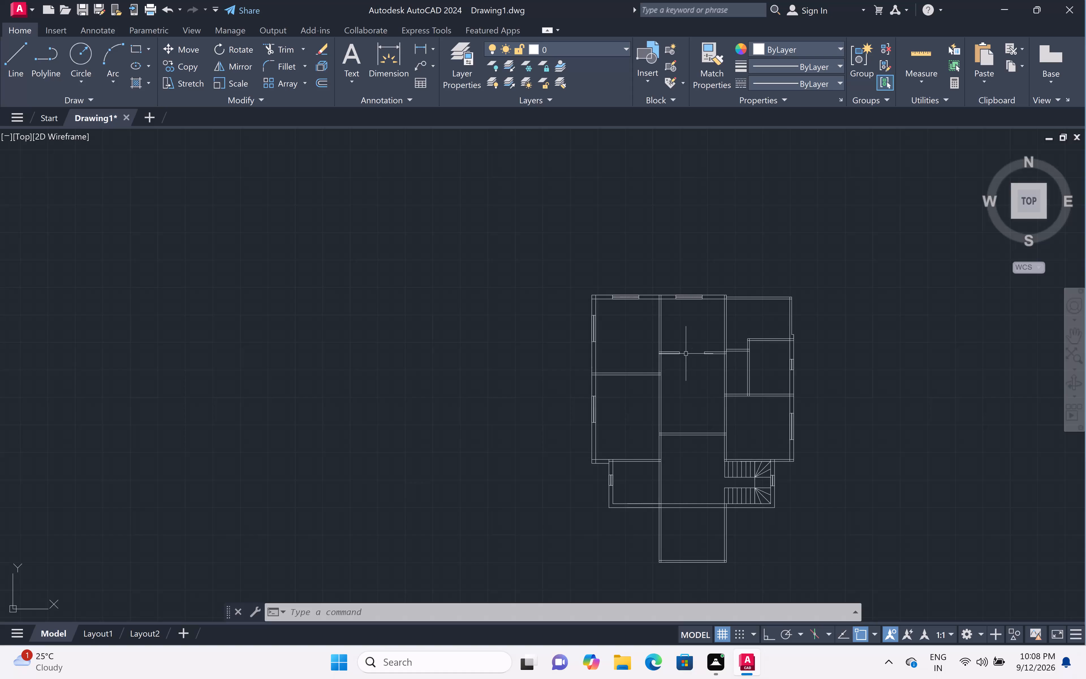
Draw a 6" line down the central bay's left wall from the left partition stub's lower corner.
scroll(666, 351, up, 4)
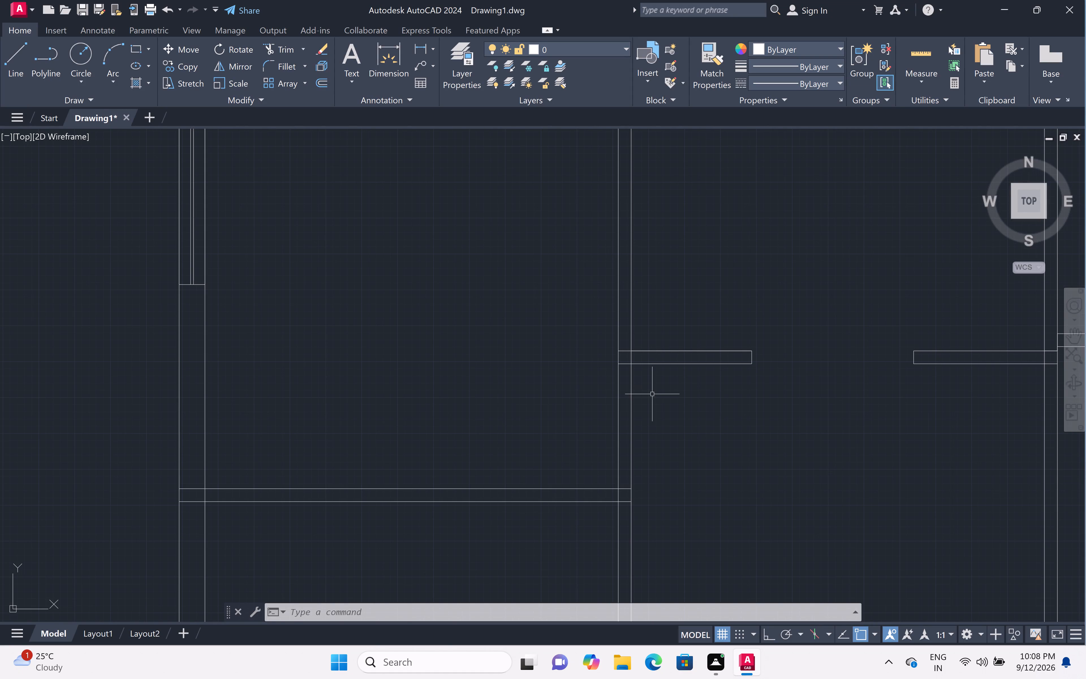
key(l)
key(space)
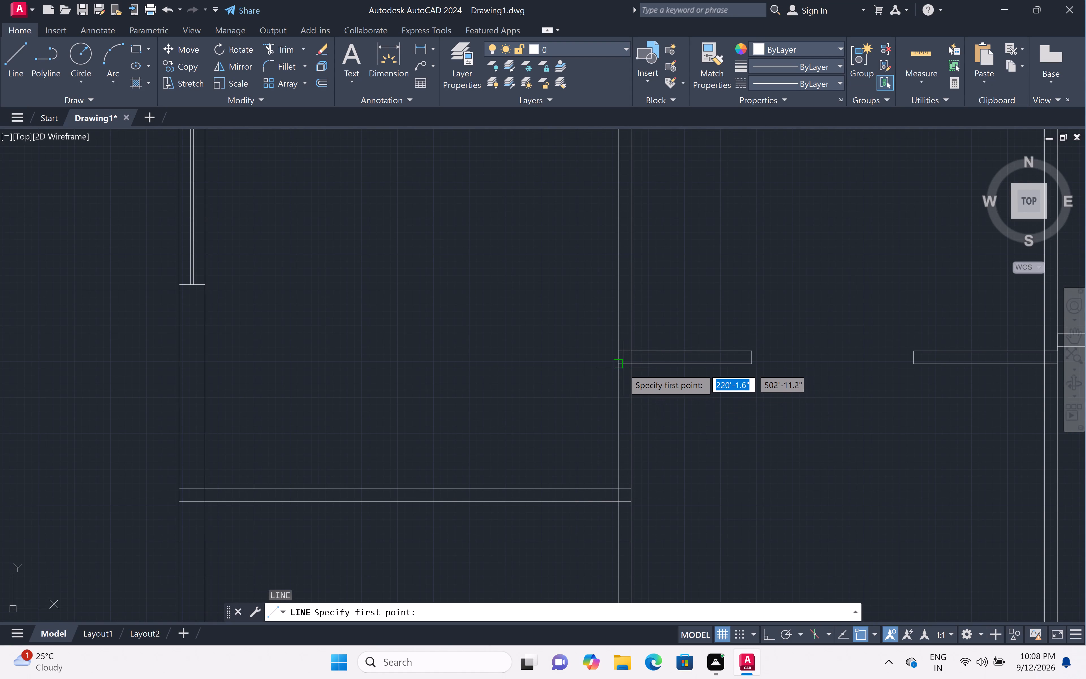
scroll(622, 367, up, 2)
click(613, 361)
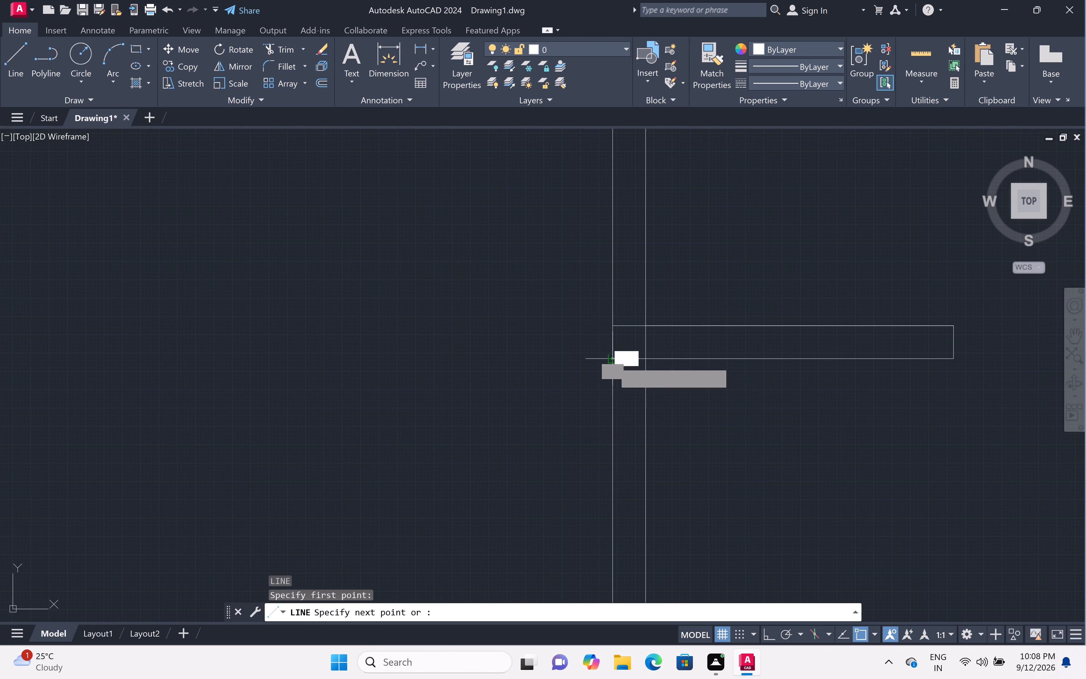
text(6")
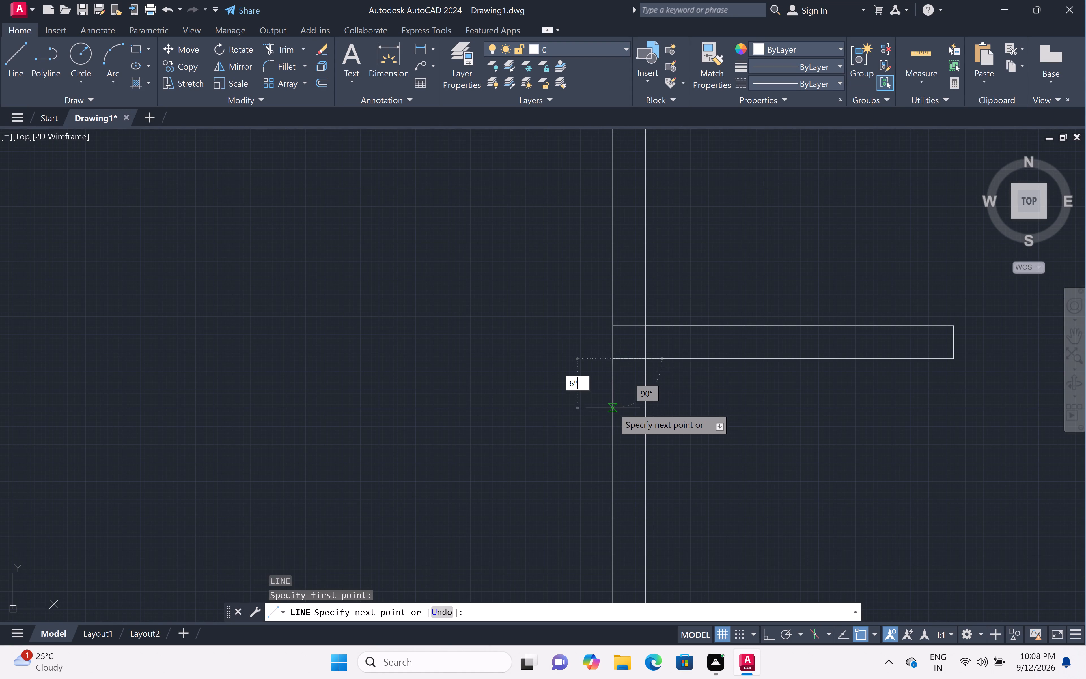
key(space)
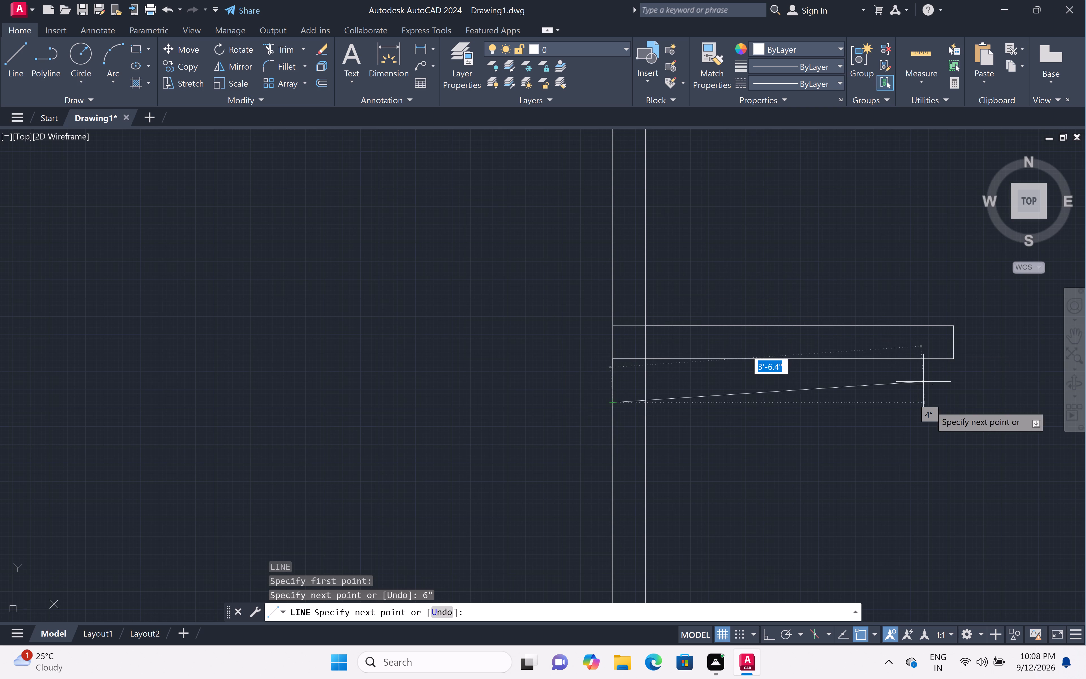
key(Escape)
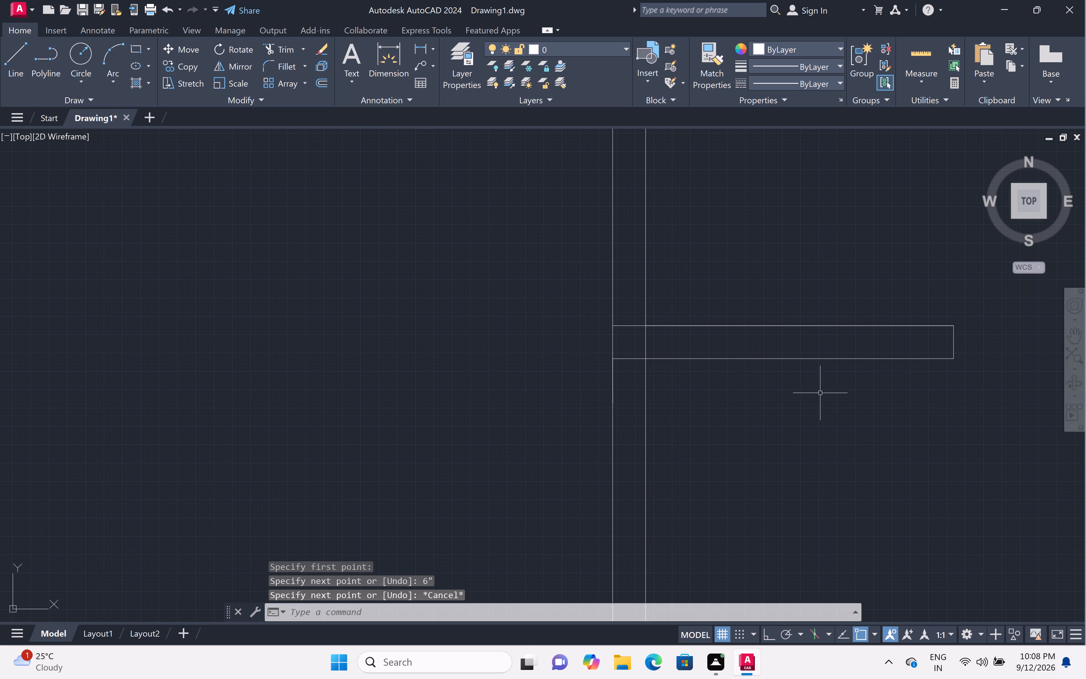
From the left stub's lower wall corner, draw a 1" line straight down and a 3' horizontal line beneath the stub.
key(l)
key(space)
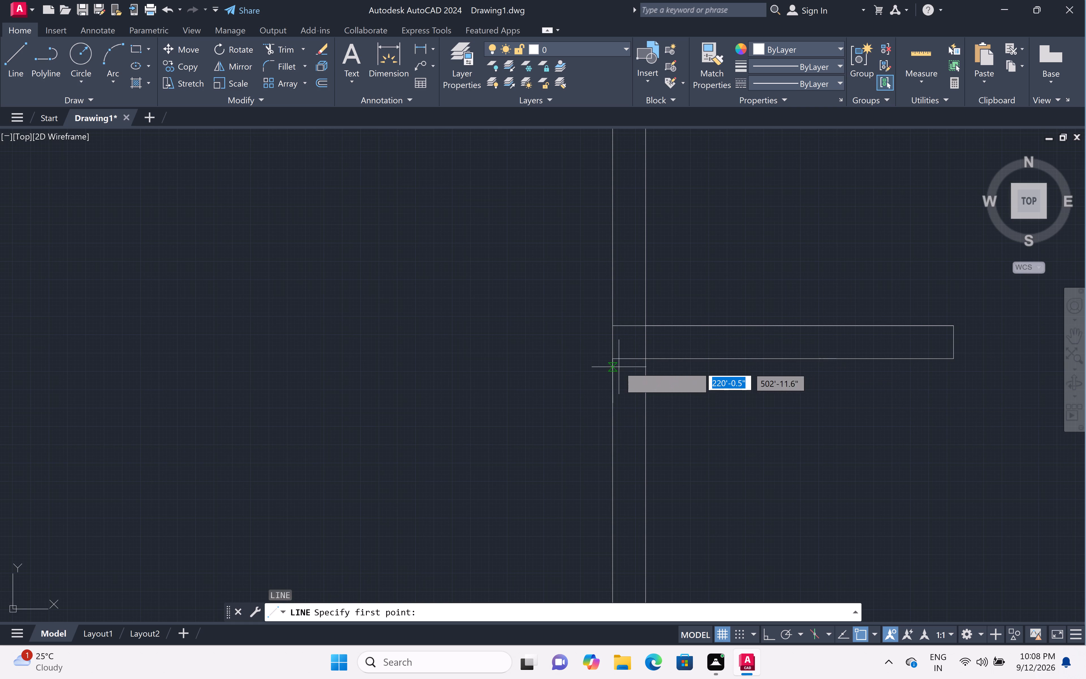
click(615, 359)
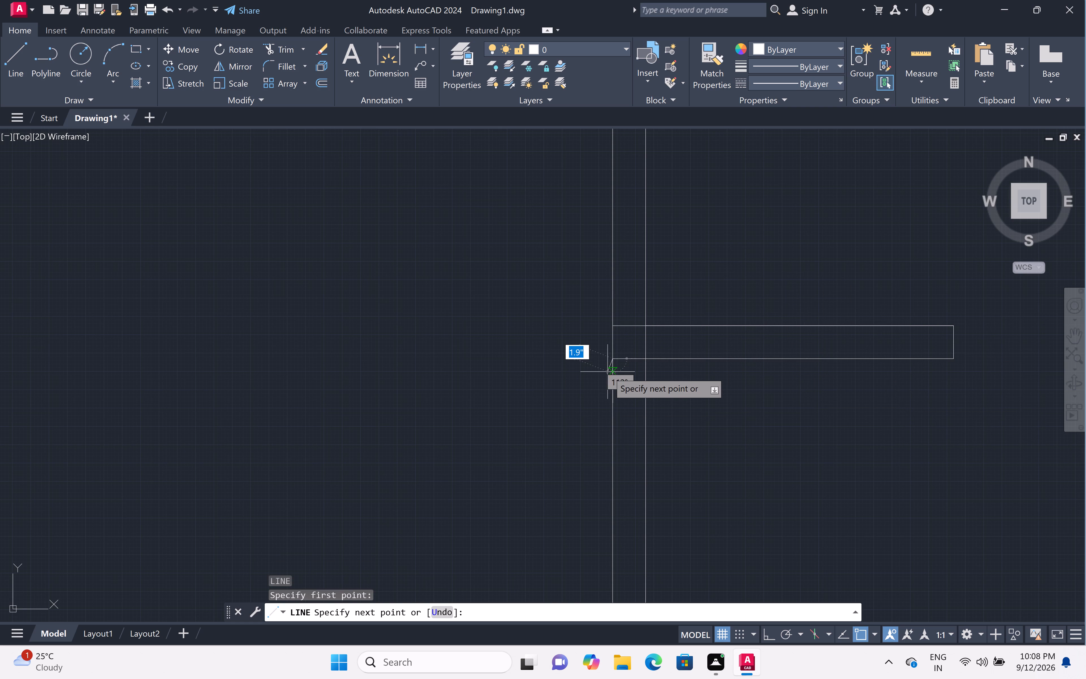
text(1")
key(space)
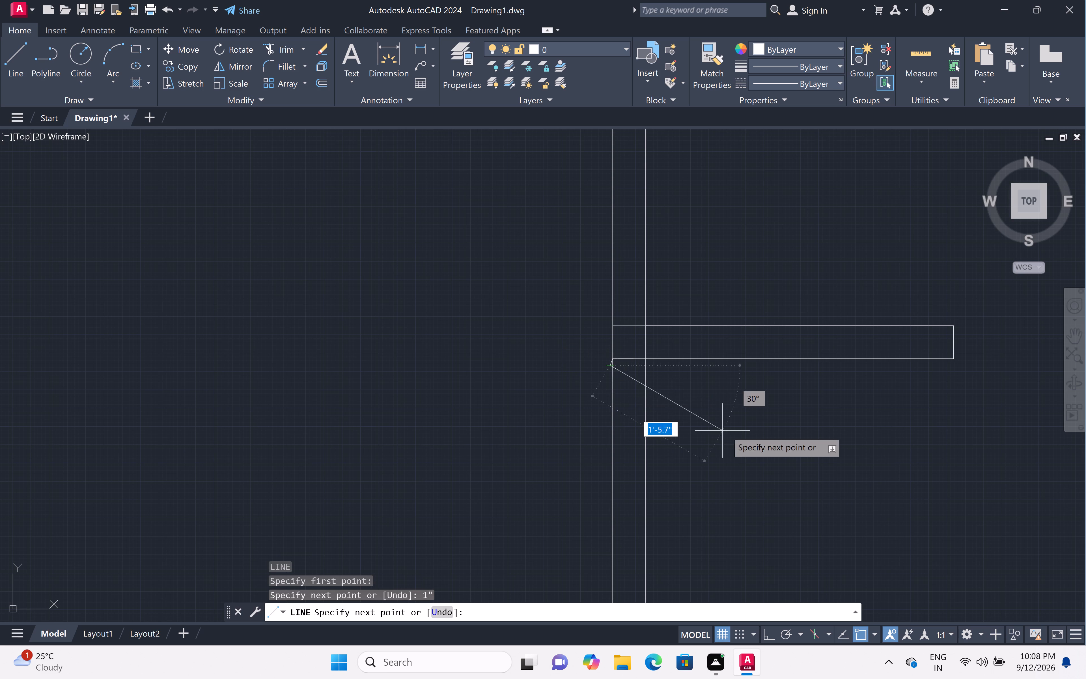
key(ctrl+z)
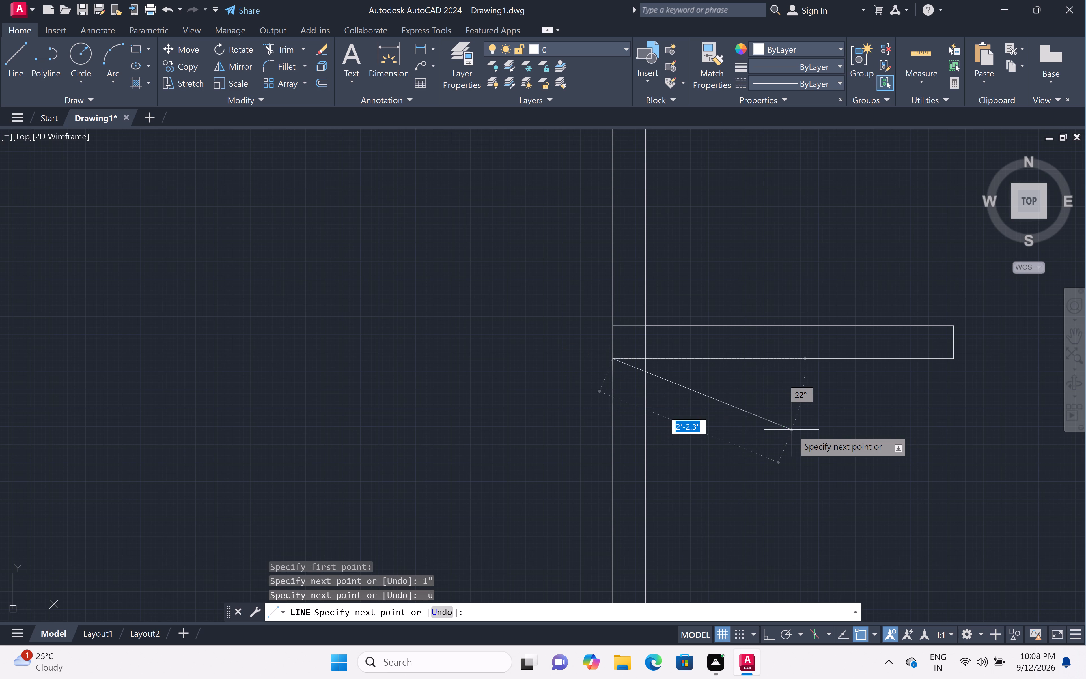
key(F8)
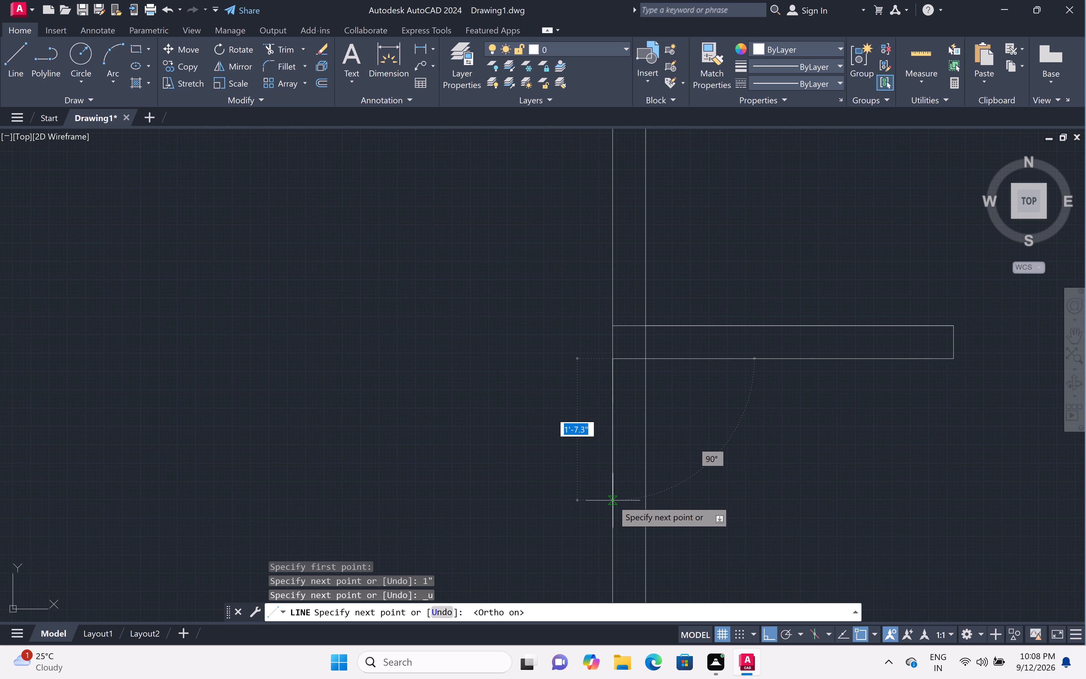
text(1")
key(space)
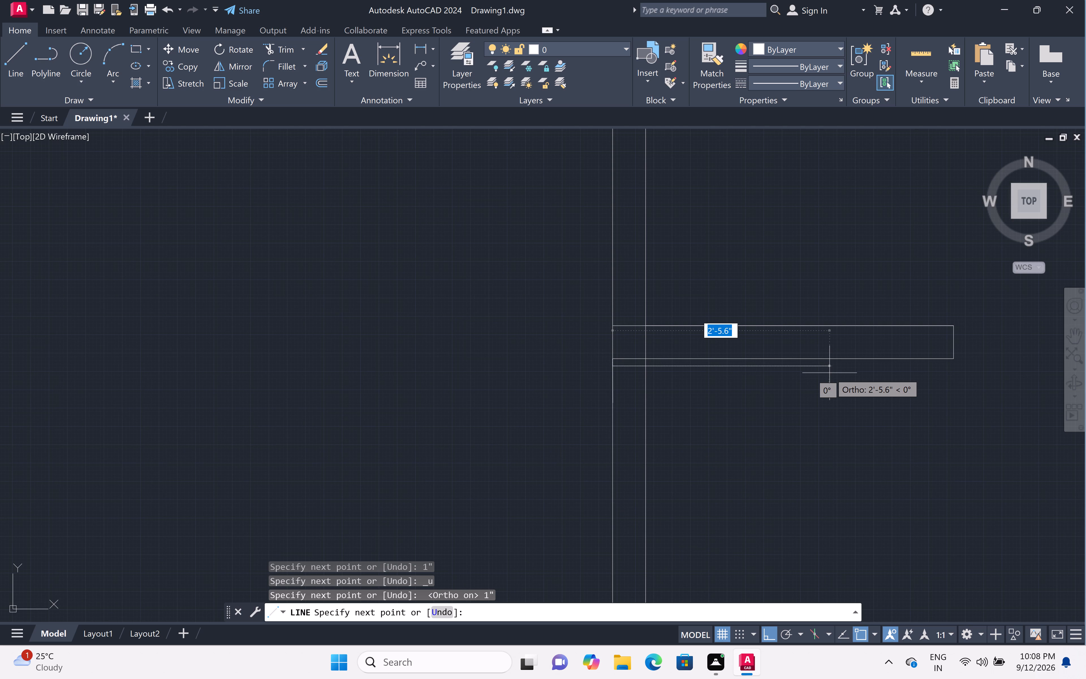
text(3')
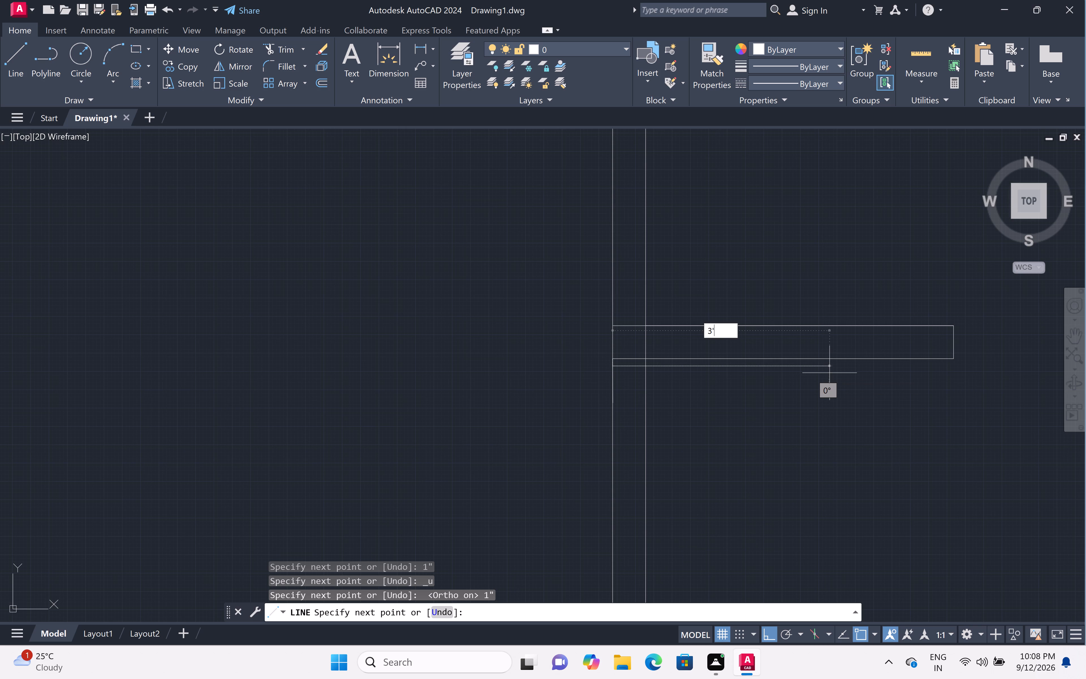
key(space)
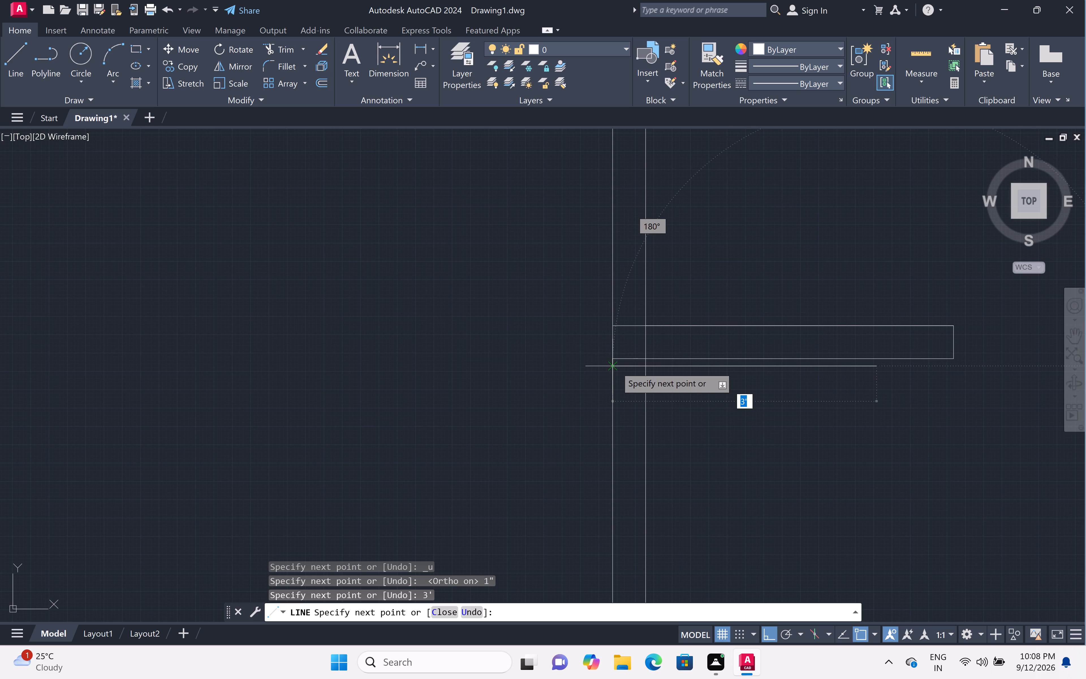
click(616, 367)
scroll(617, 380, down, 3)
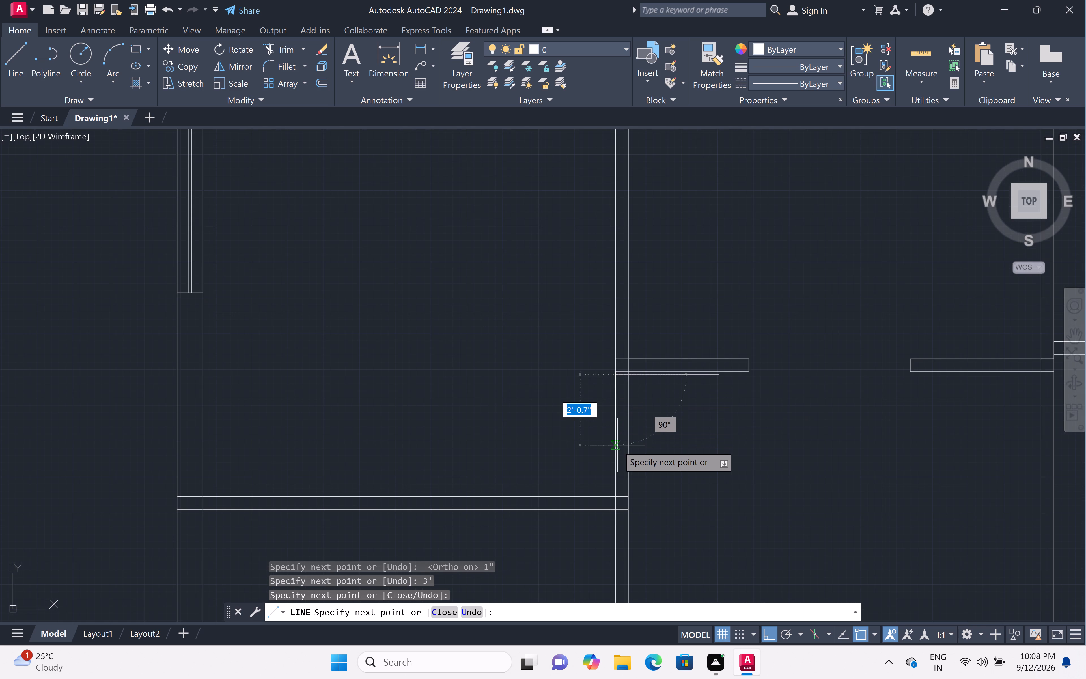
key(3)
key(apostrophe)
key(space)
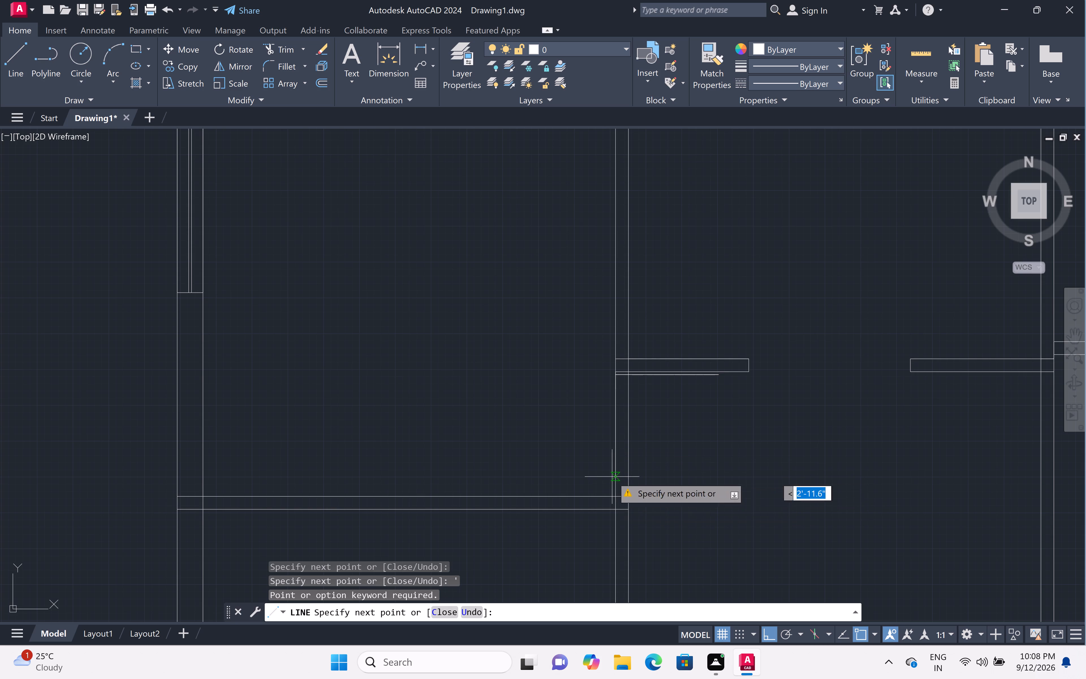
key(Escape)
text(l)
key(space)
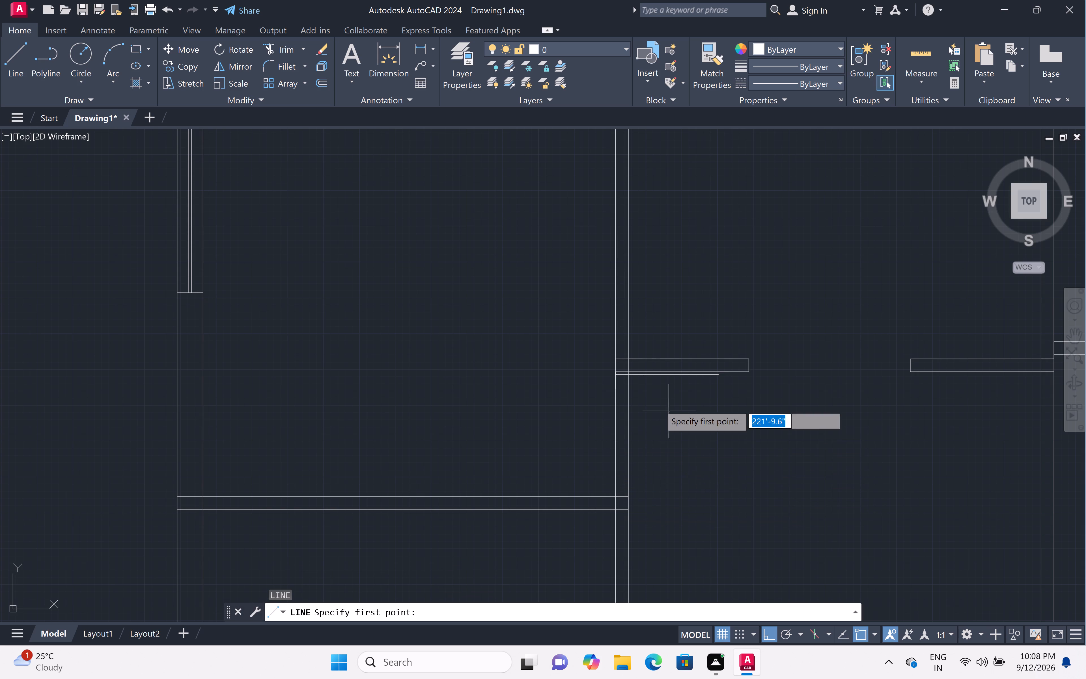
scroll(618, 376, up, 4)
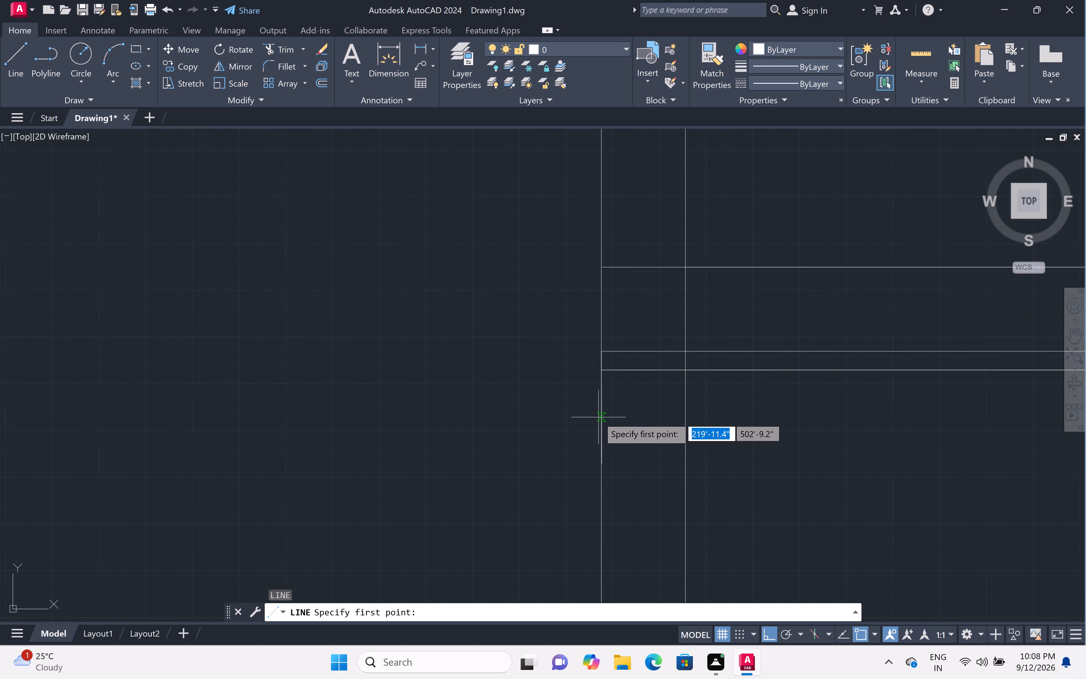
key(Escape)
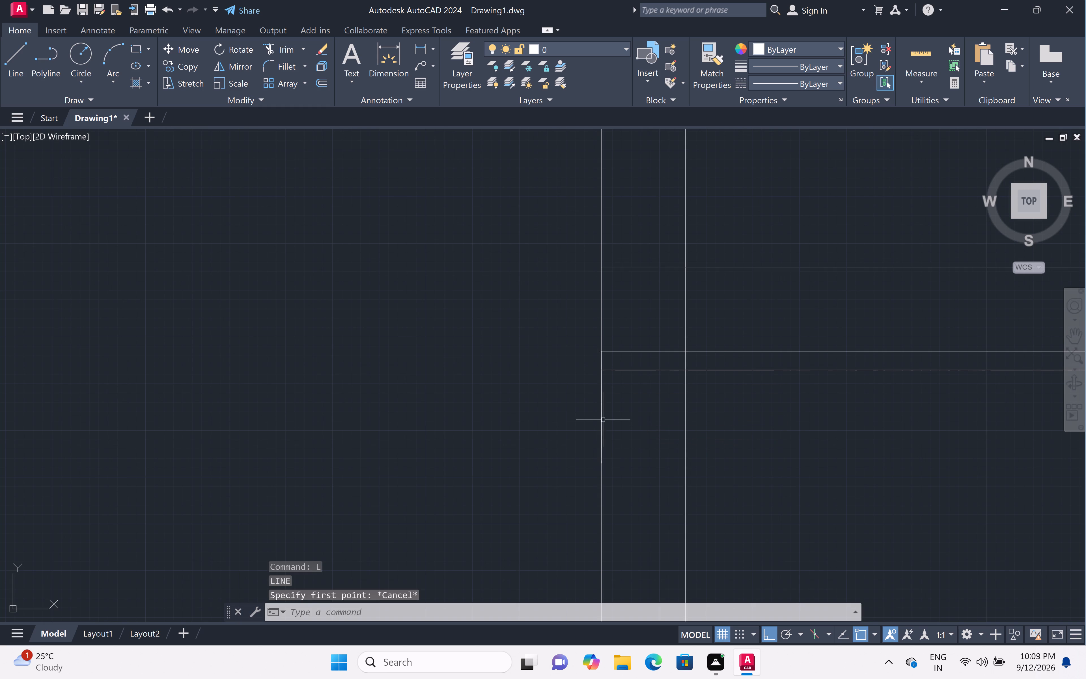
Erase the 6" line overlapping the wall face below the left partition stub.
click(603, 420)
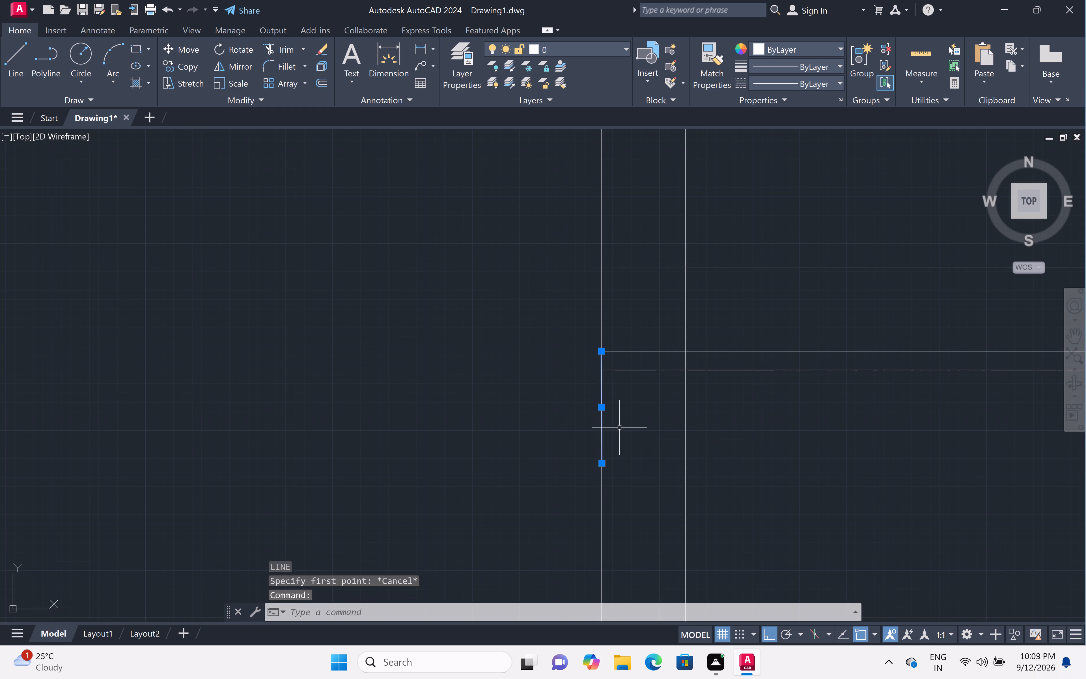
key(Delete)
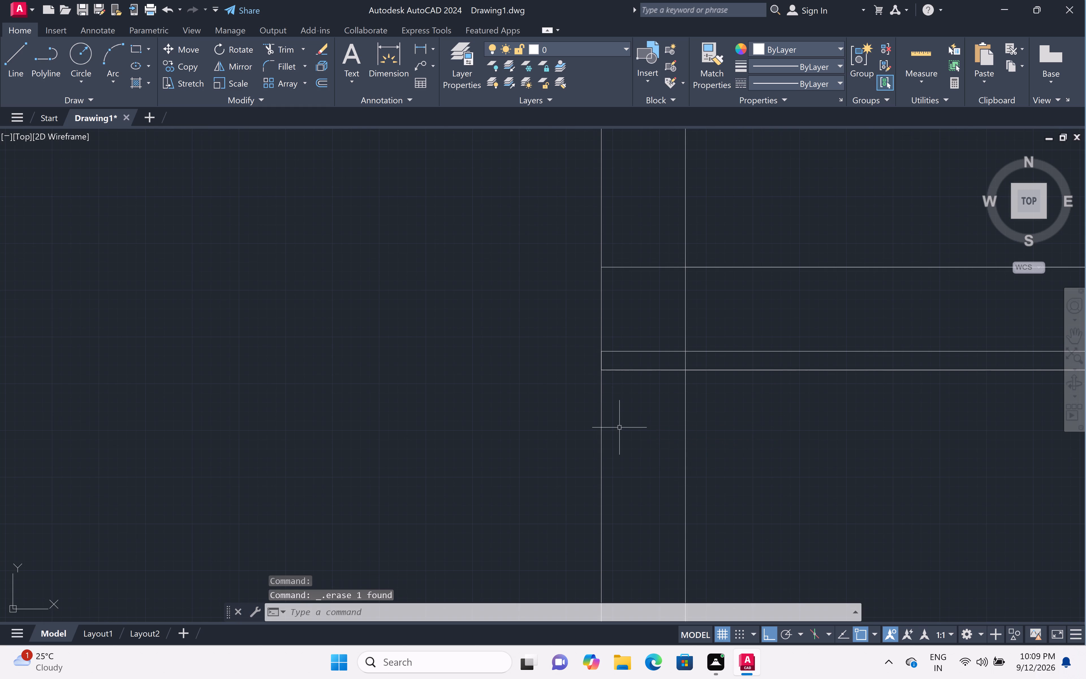
Draw a 3' line down the wall from the horizontal door line's wall end, continuing across the wall thickness to its right face.
text(l)
key(space)
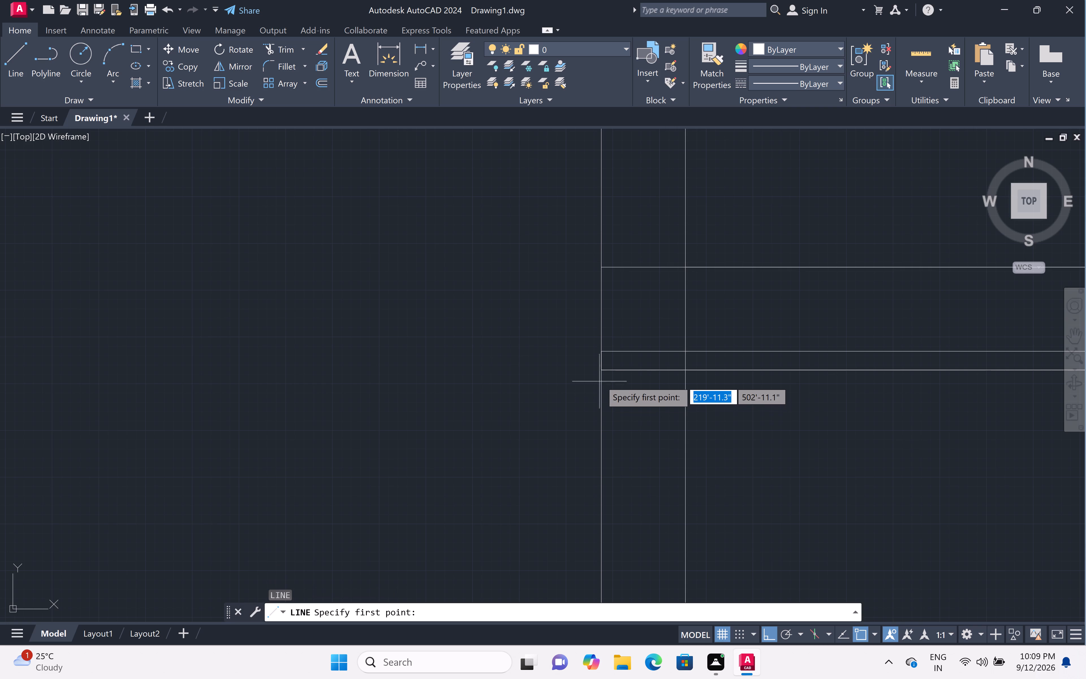
drag(602, 370, 601, 374)
scroll(600, 429, down, 3)
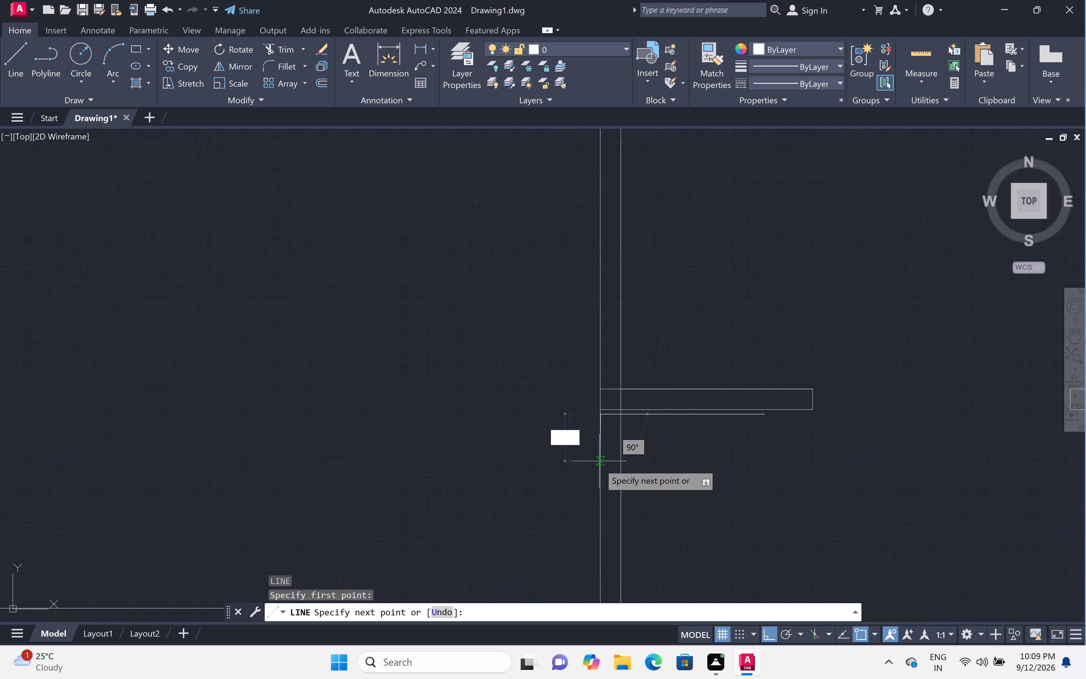
middle_drag(596, 483, 605, 407)
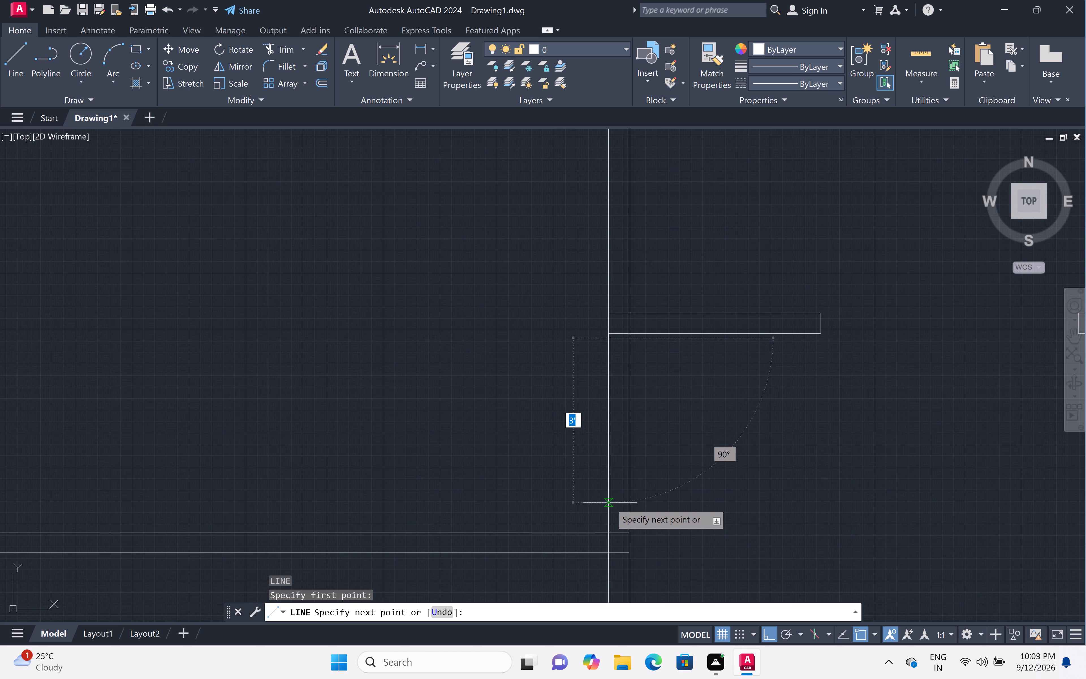
key(3)
key(apostrophe)
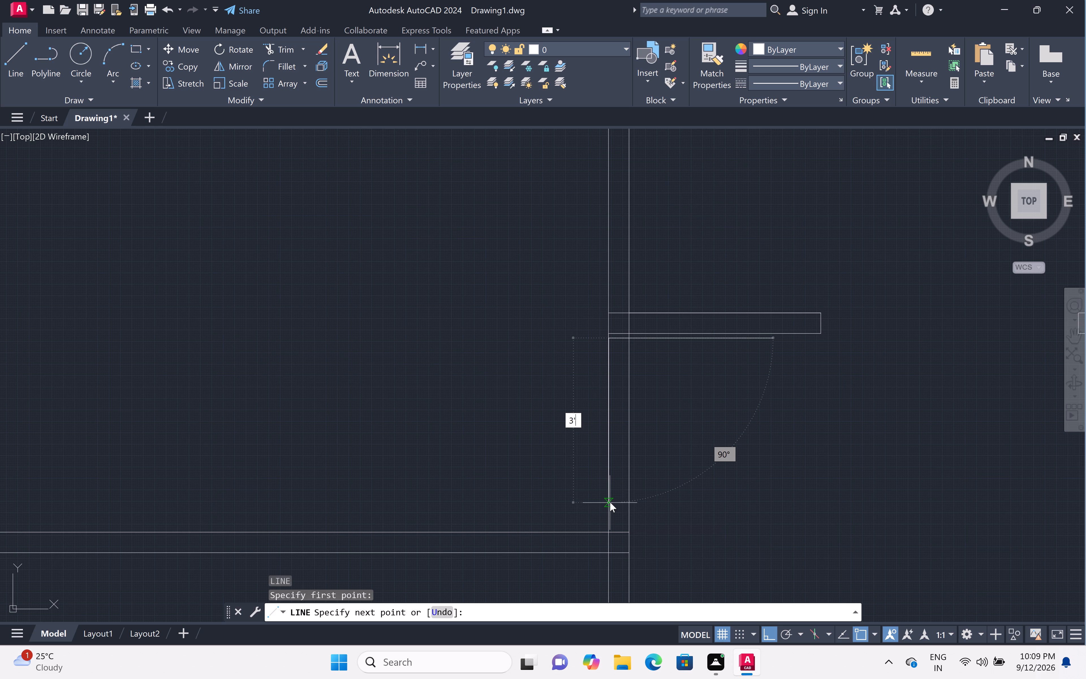
key(space)
click(628, 501)
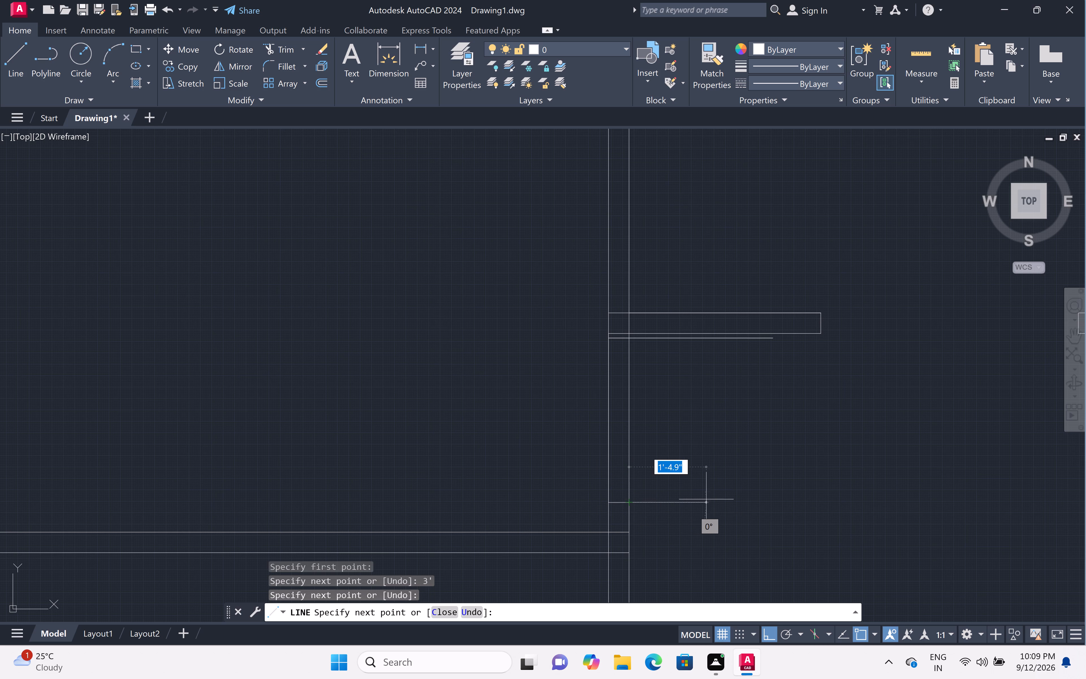
key(space)
Extend the right bay's short partition lines across the central bay's right wall to its left face.
scroll(713, 475, down, 3)
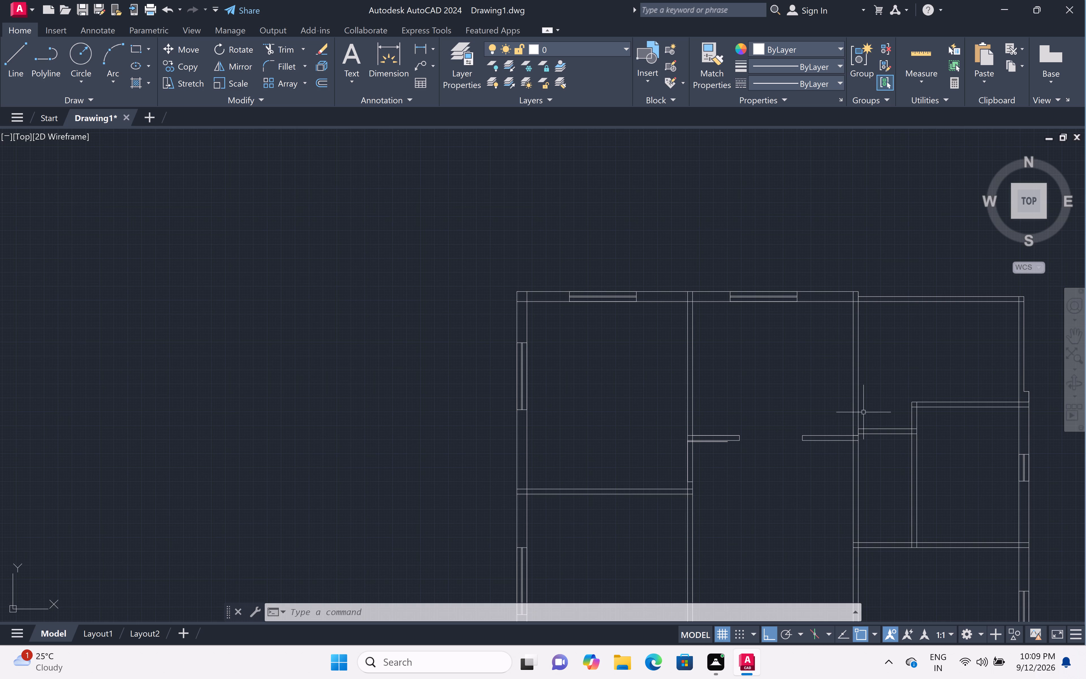
scroll(858, 424, up, 3)
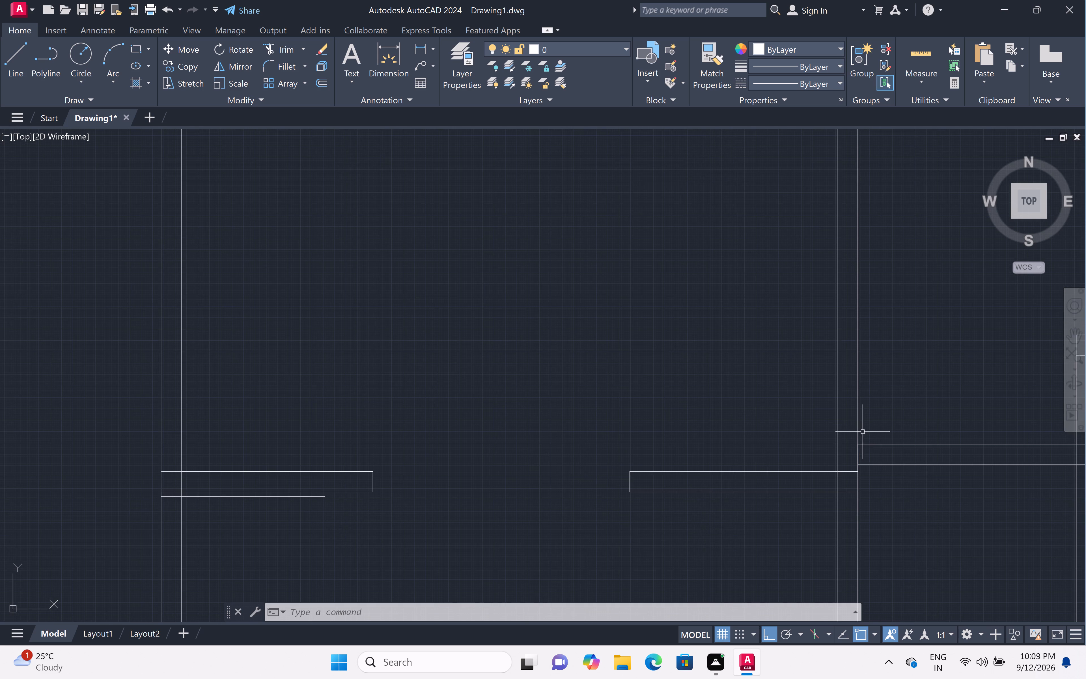
key(l)
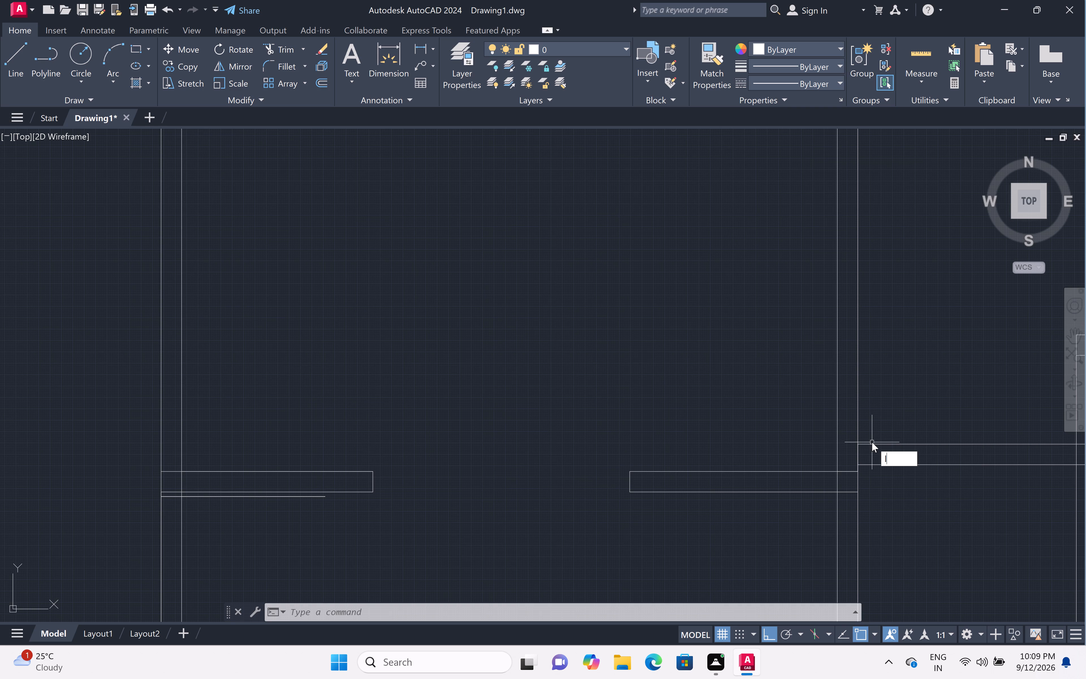
key(Escape)
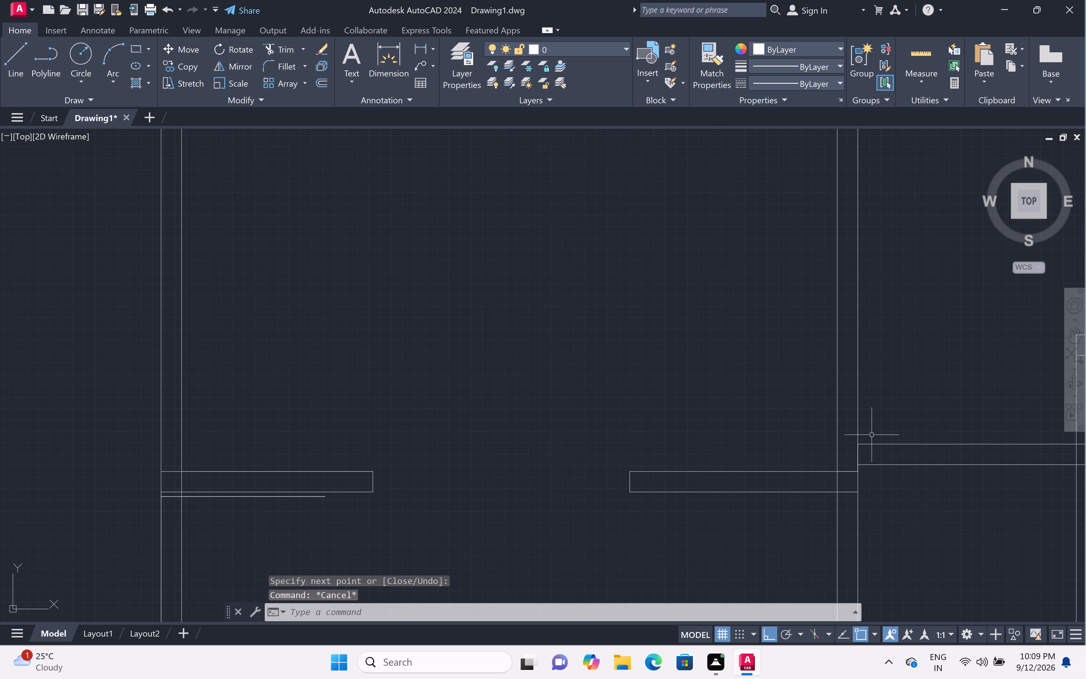
key(e)
key(x)
key(space)
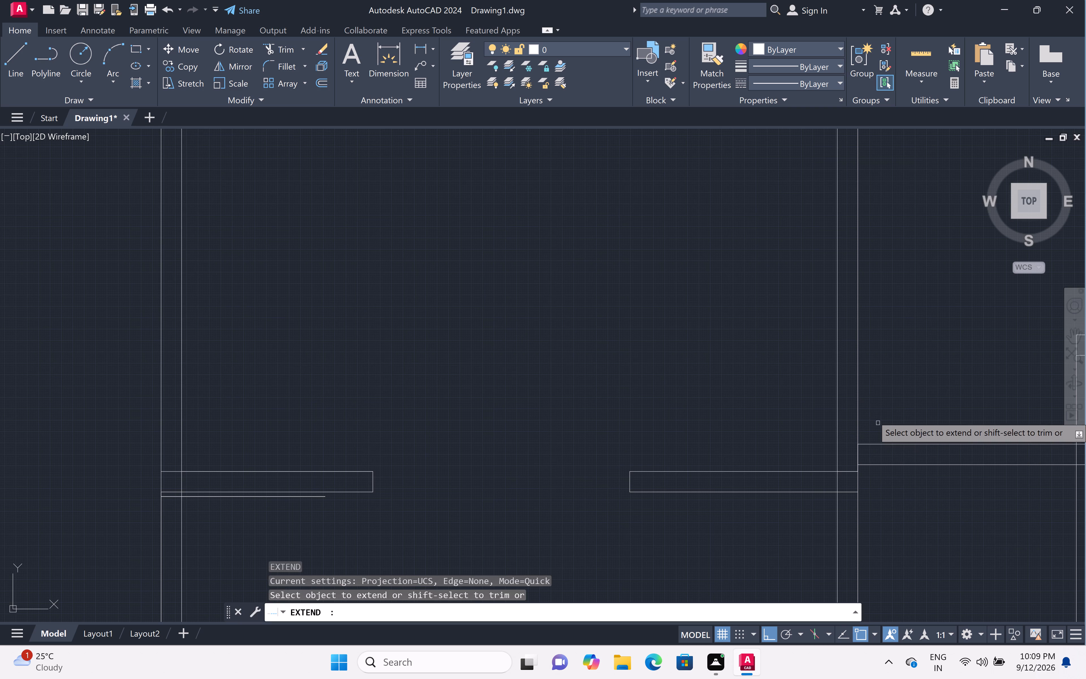
drag(884, 416, 884, 418)
click(892, 471)
key(Escape)
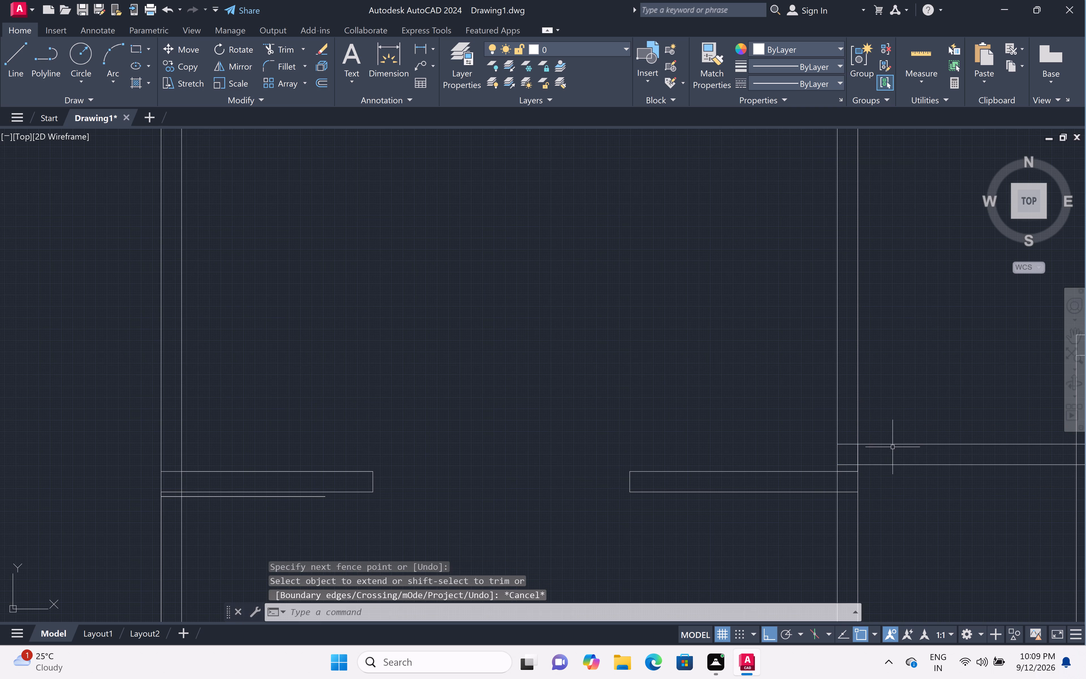
From the right bay's short partition's upper corner on the central wall's left face, draw a 1" line up and a 3' horizontal line rightward.
key(l)
key(space)
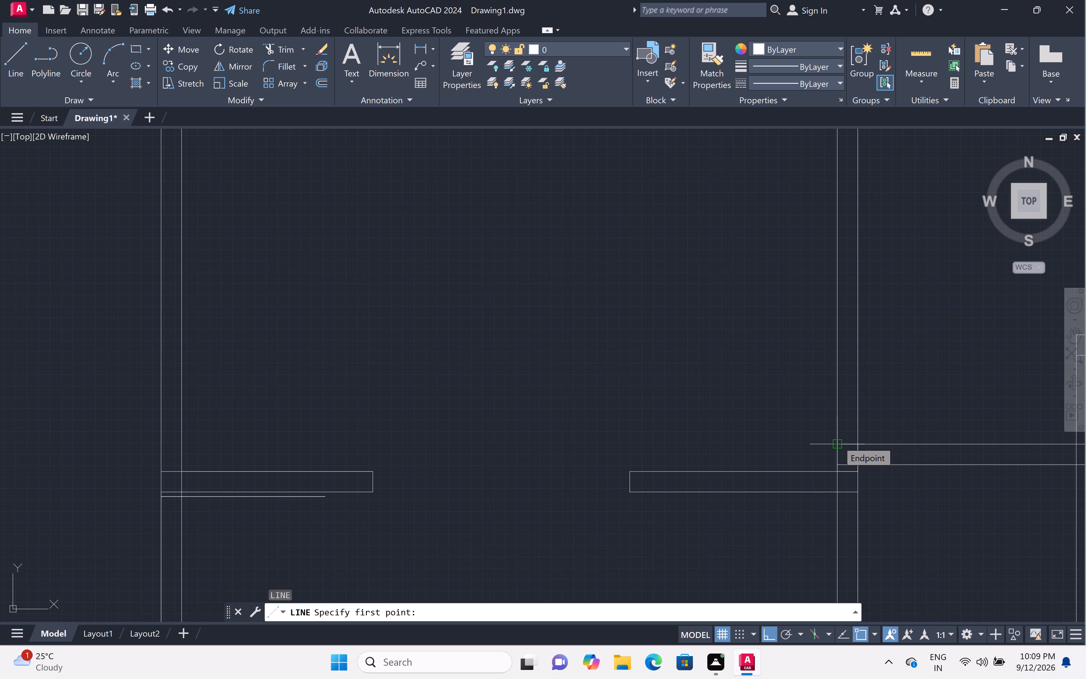
click(838, 441)
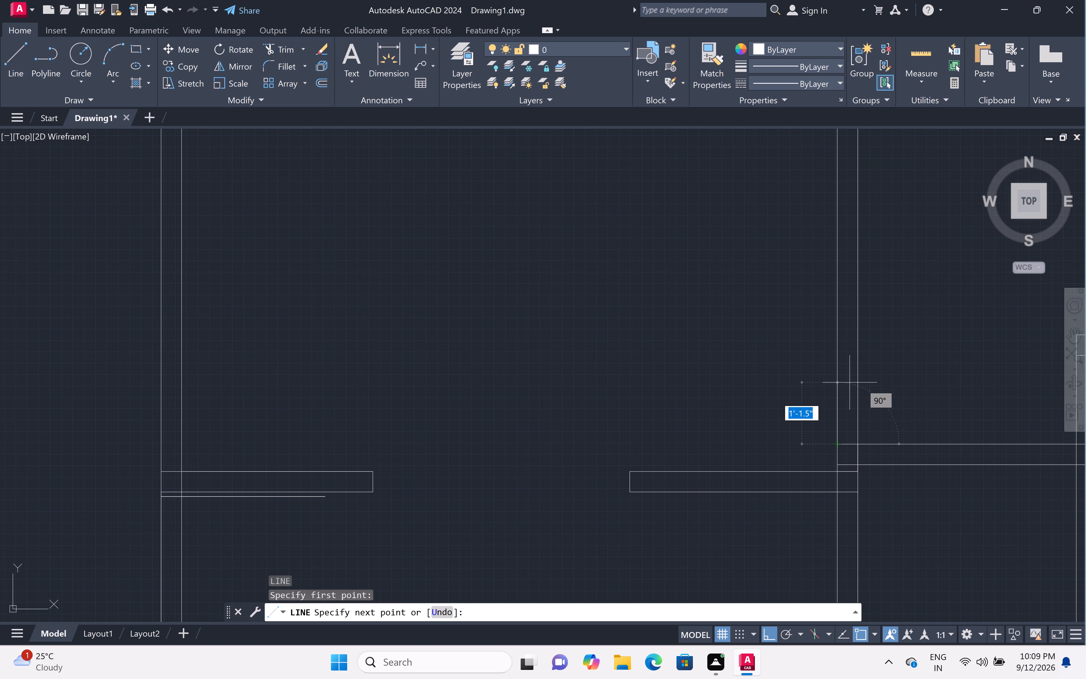
key(1)
text(")
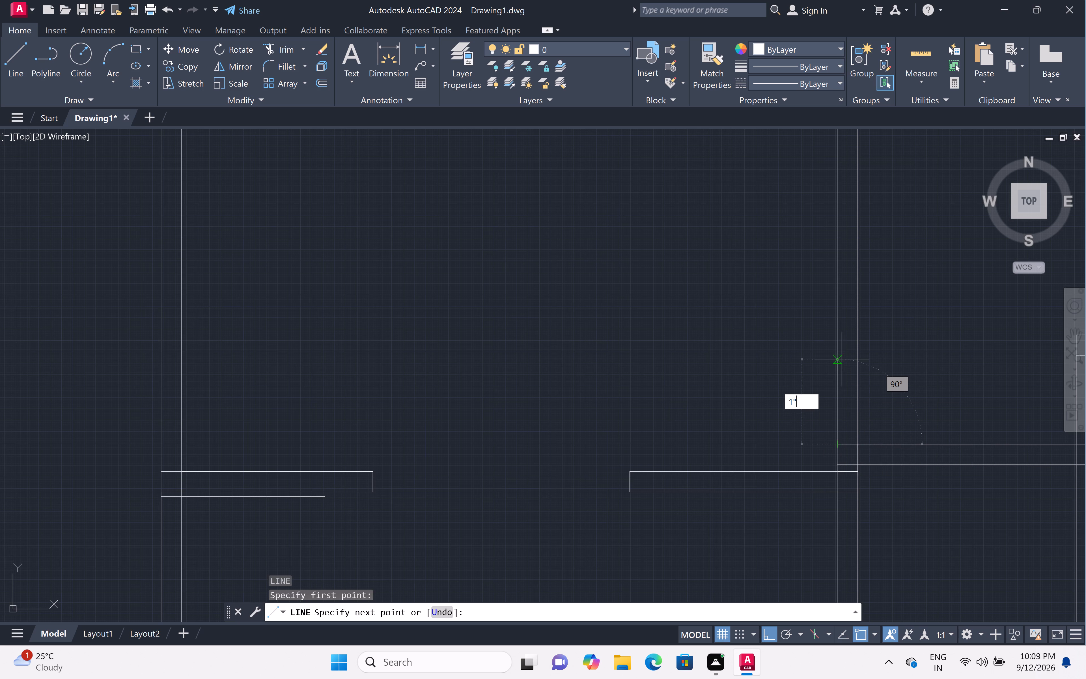
key(space)
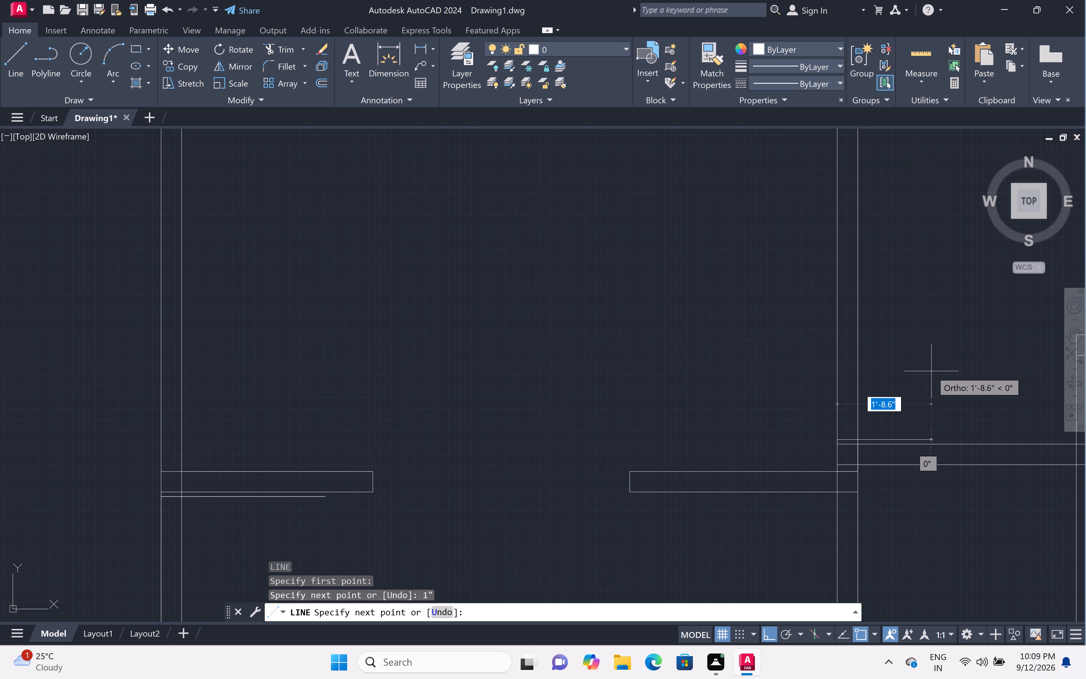
key(3)
text(')
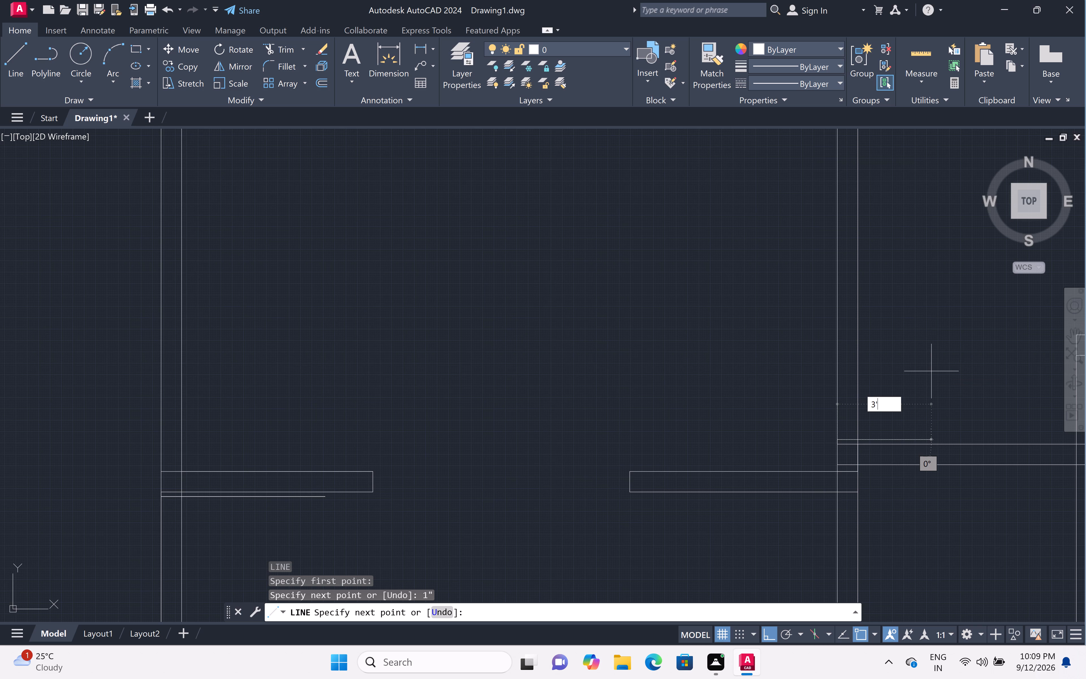
key(space)
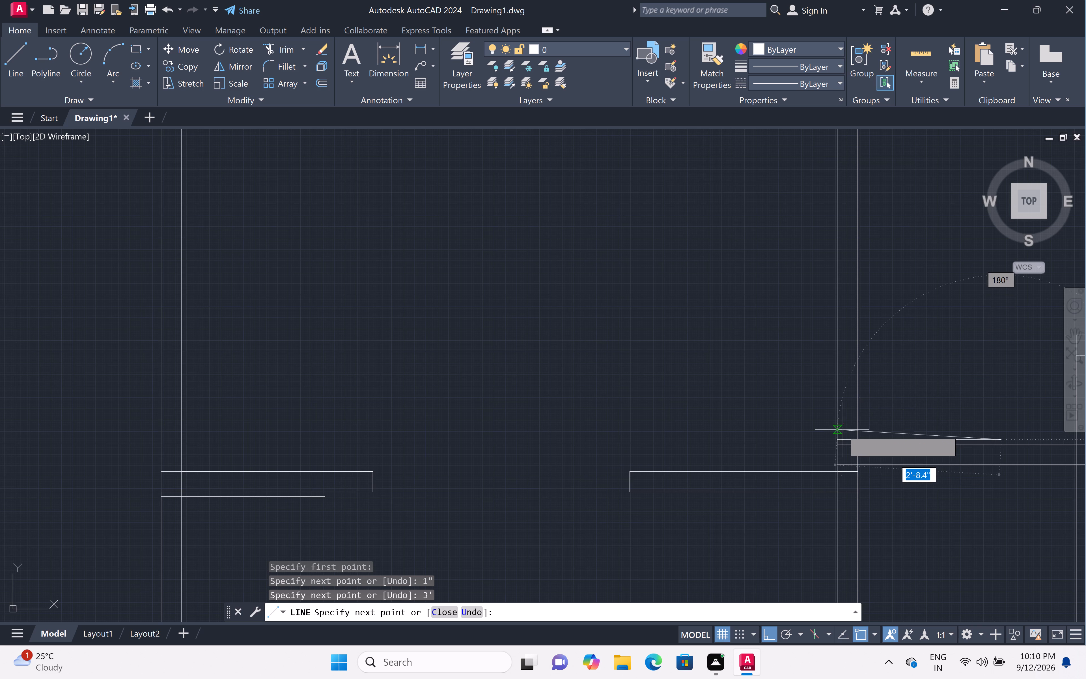
Draw a 3' line up the wall's left face from the horizontal door line's wall end, continuing across the wall thickness to its right face.
click(841, 440)
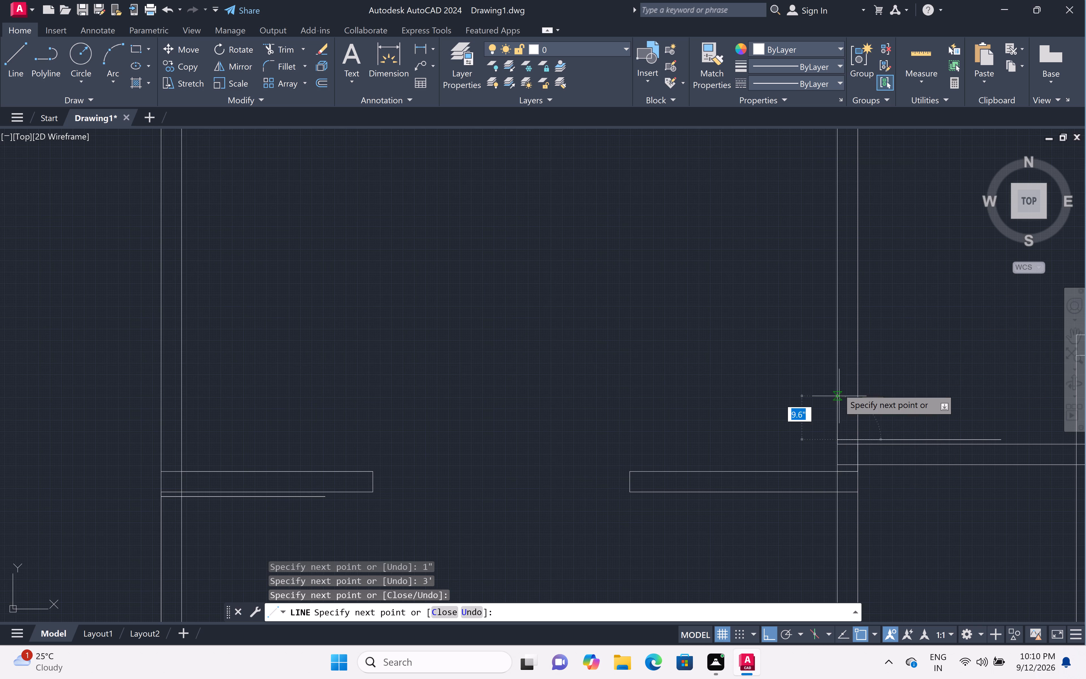
text(3')
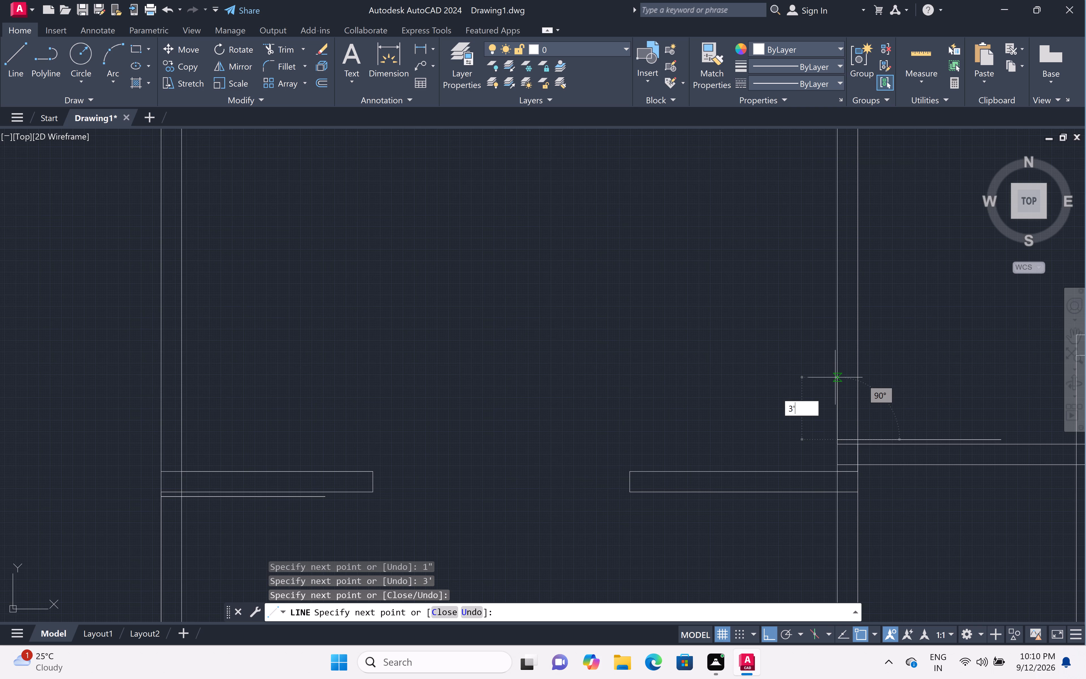
key(space)
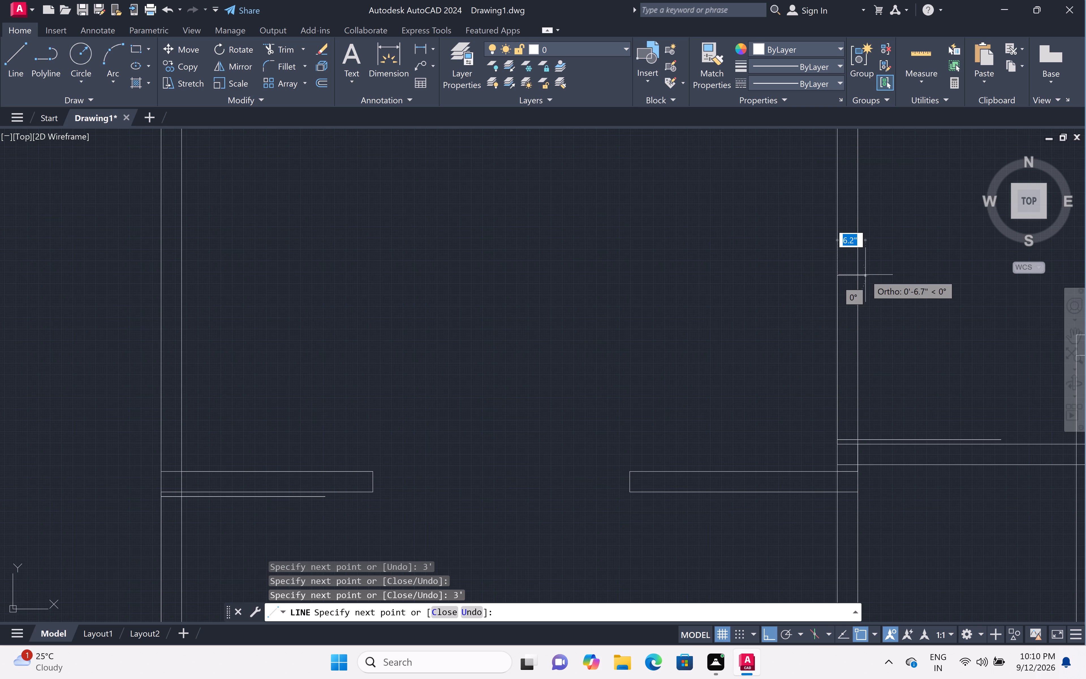
click(860, 276)
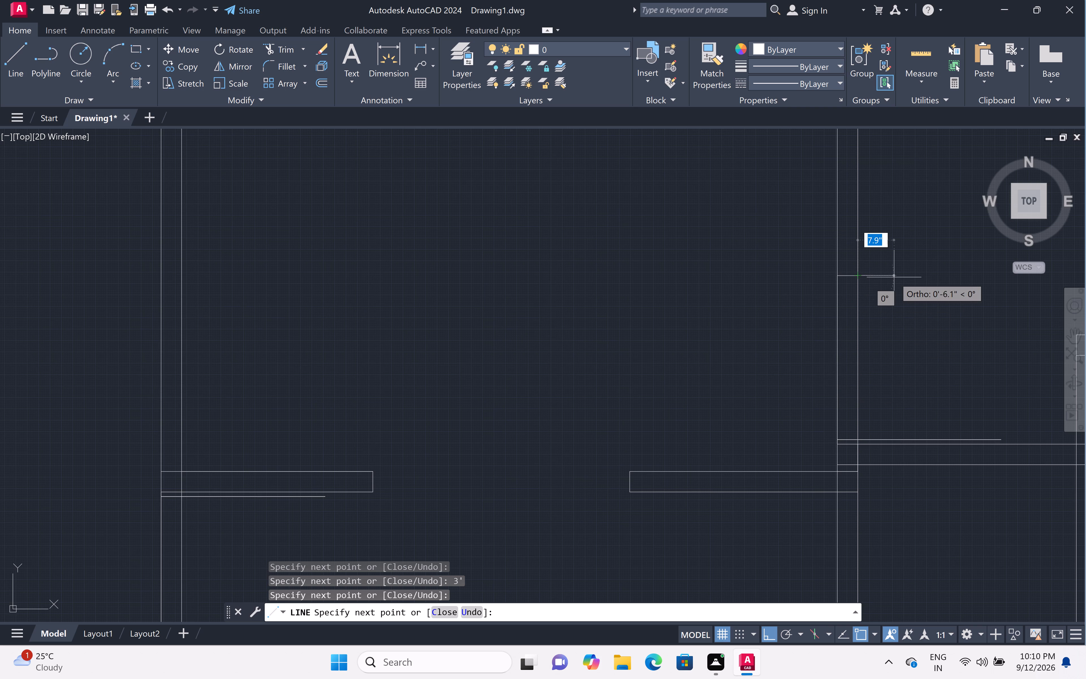
key(space)
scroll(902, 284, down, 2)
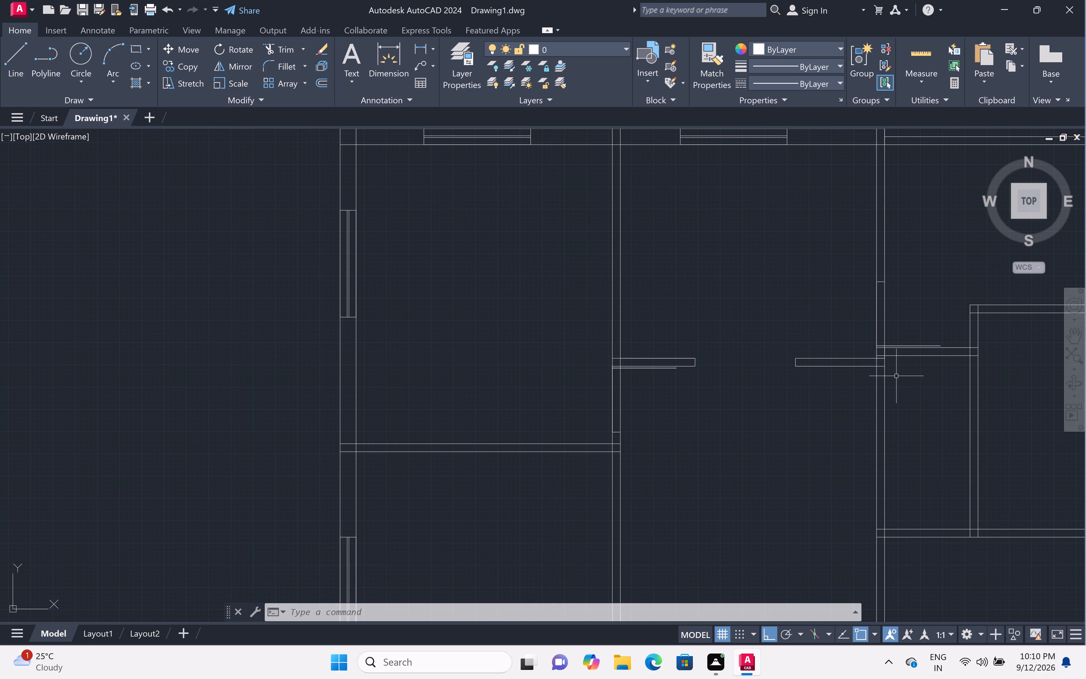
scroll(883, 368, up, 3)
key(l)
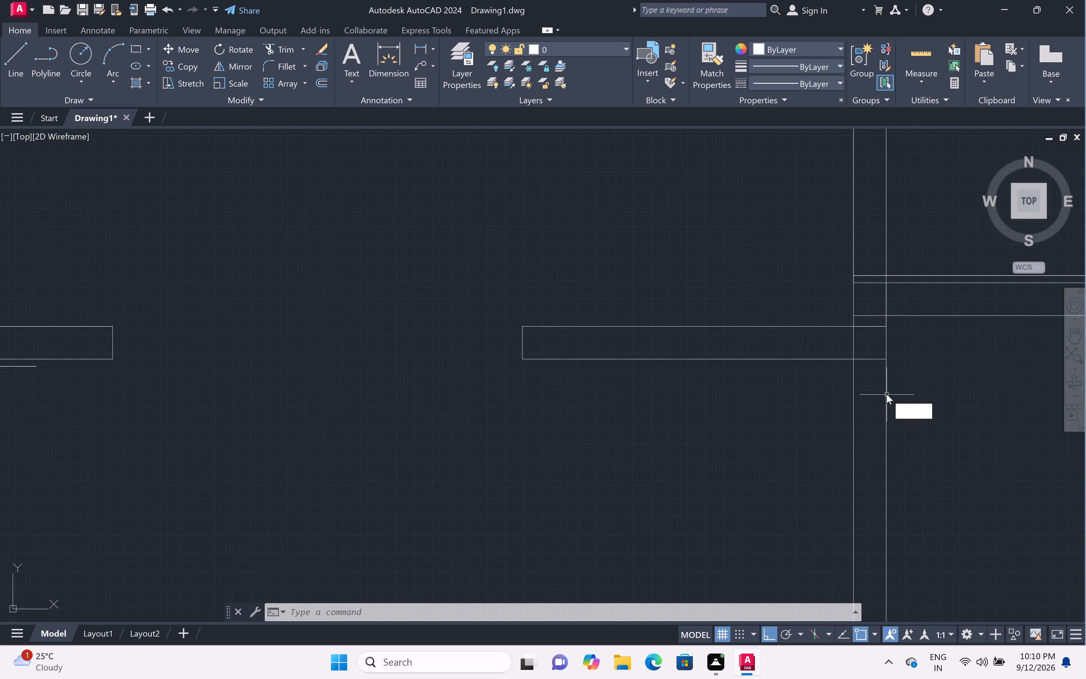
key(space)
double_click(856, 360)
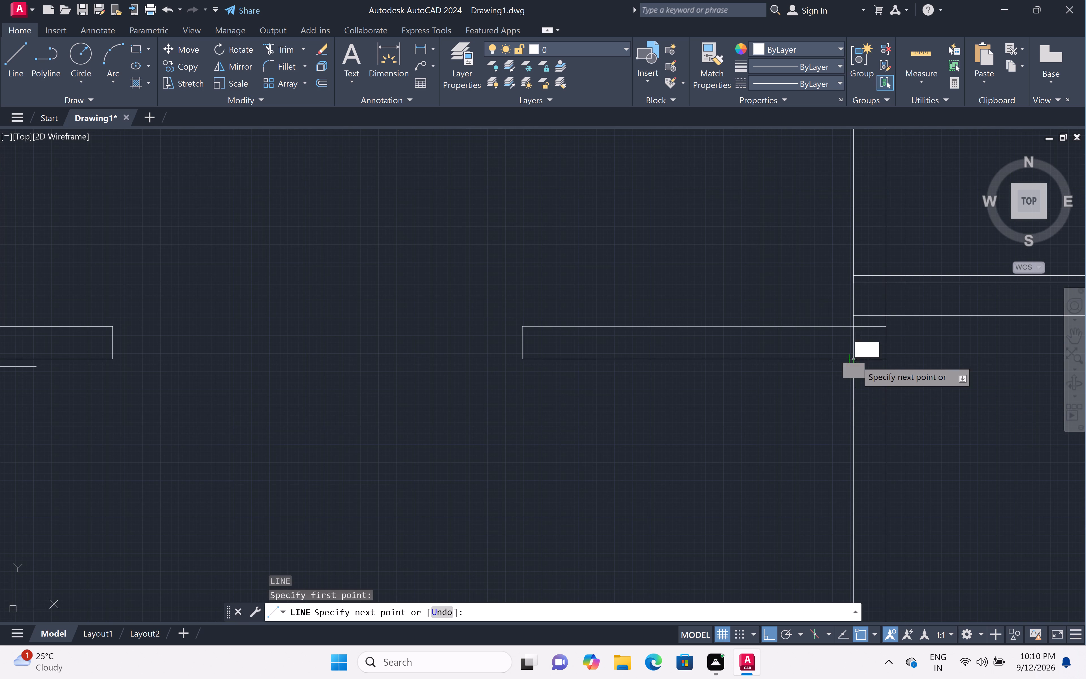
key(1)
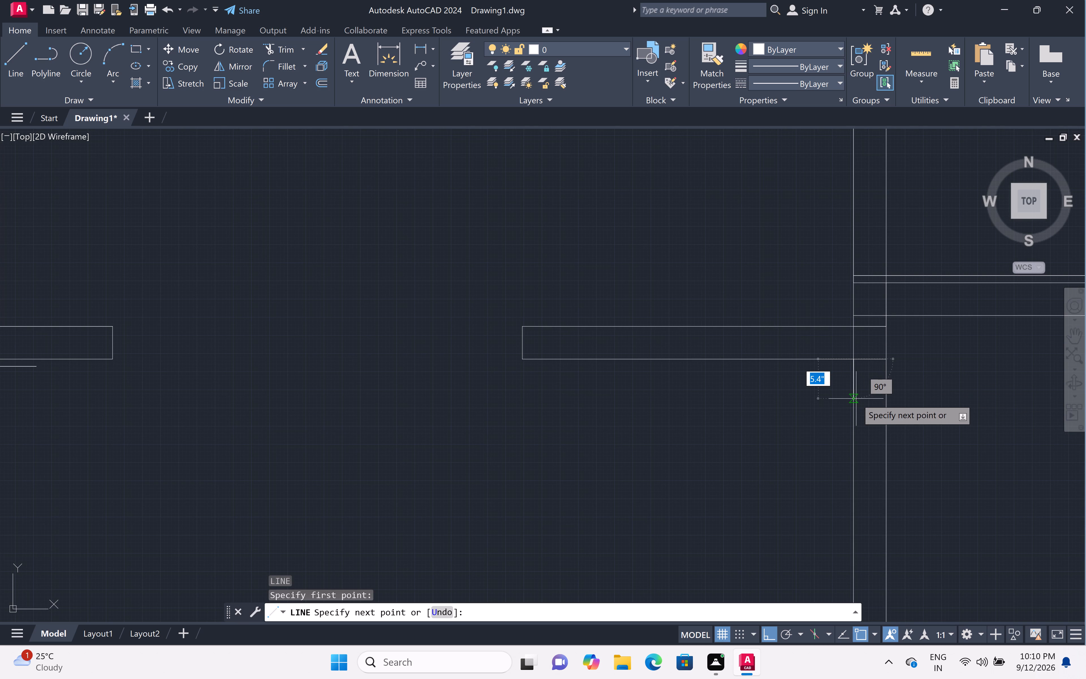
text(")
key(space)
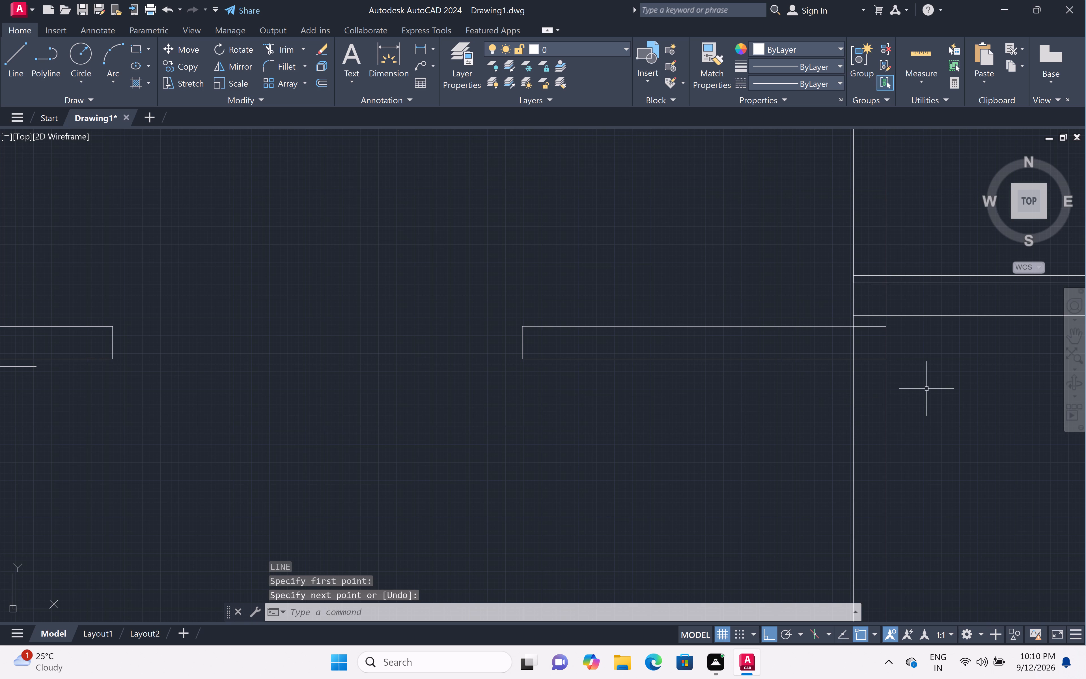
From where the right stub's lower line meets the wall's left face, draw a 1" line down and a 2'8" horizontal line rightward.
text(l)
key(space)
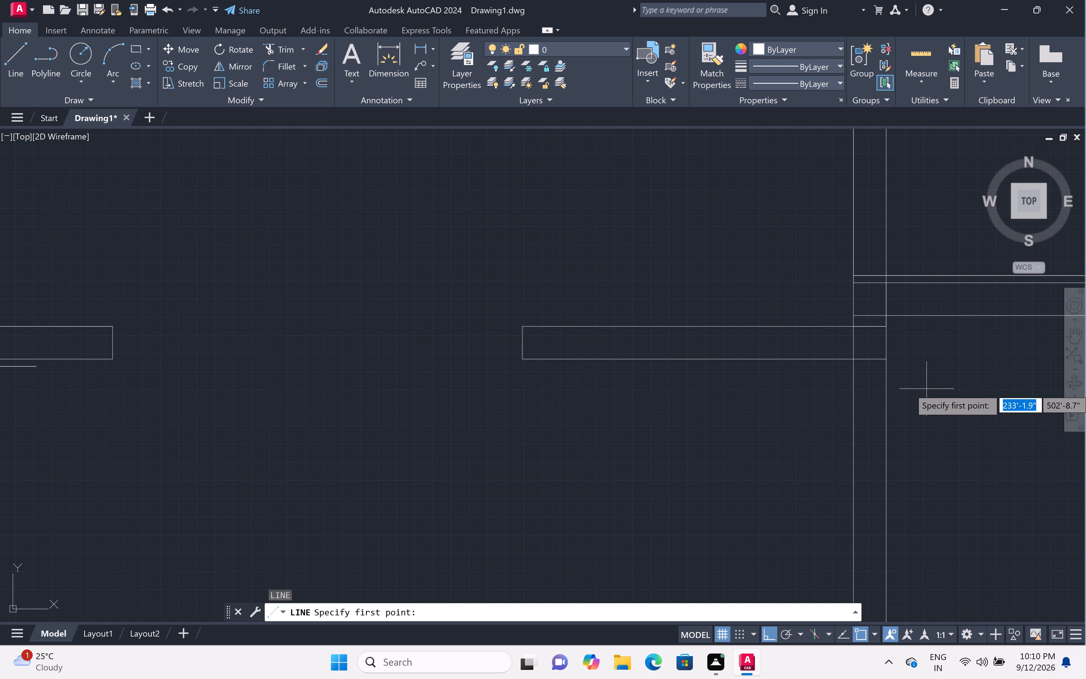
key(1)
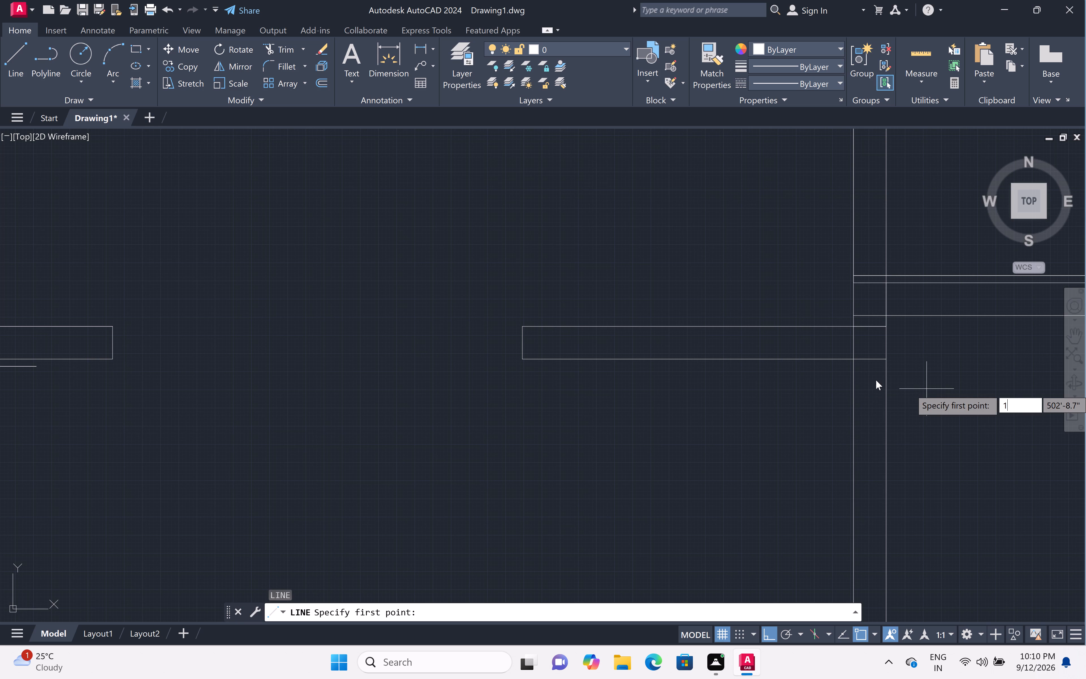
double_click(854, 358)
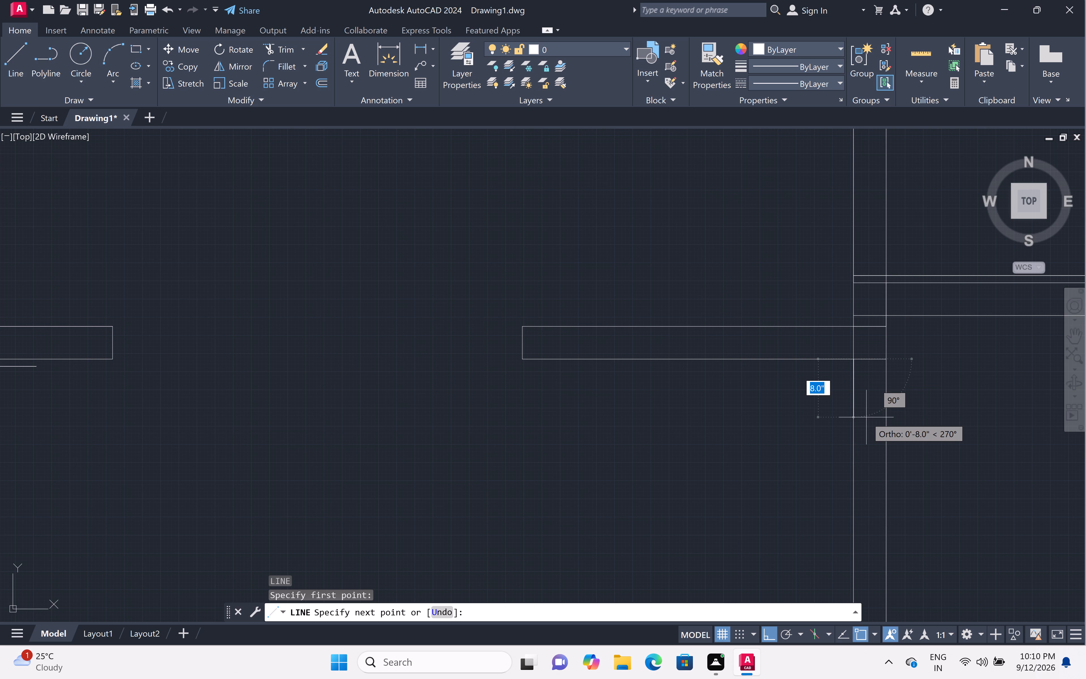
key(1)
text(")
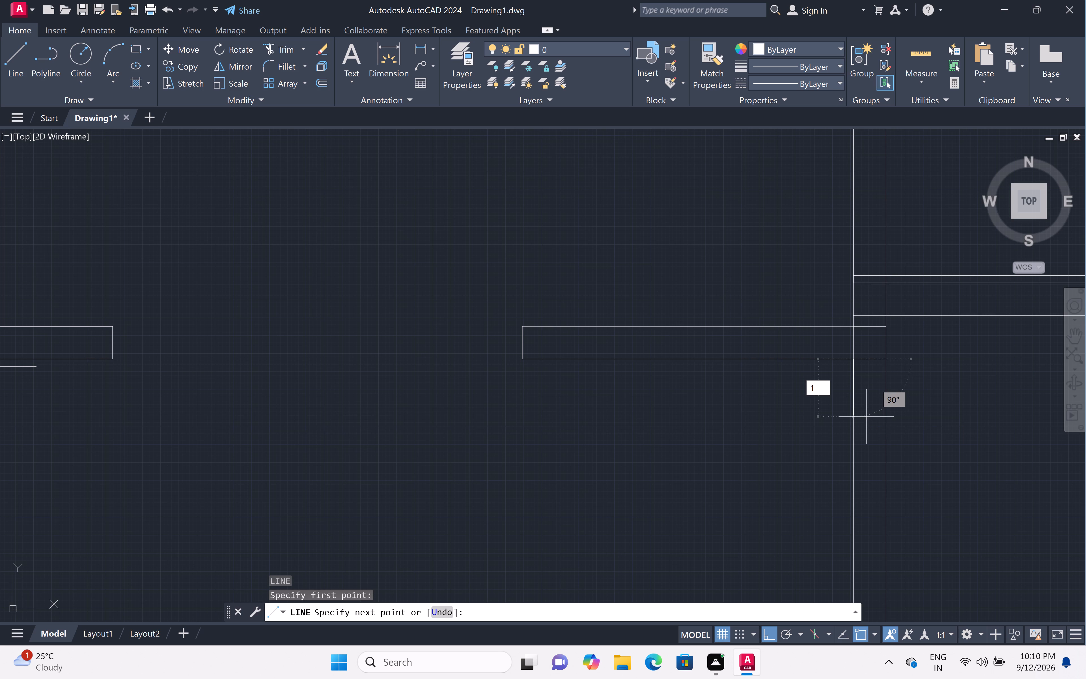
key(space)
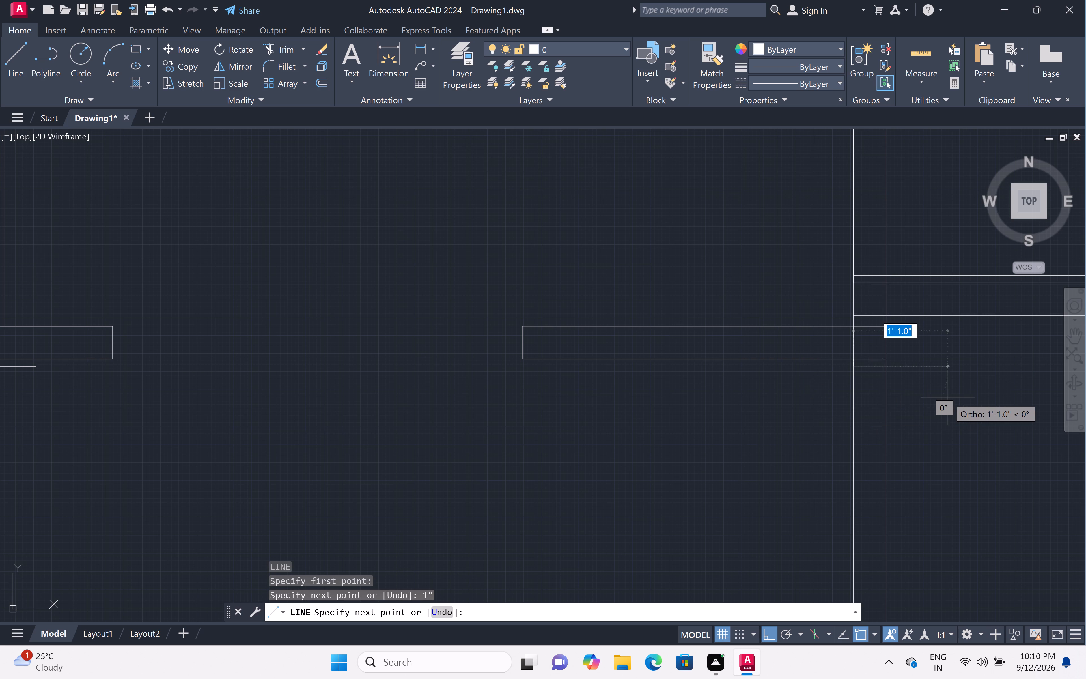
key(3)
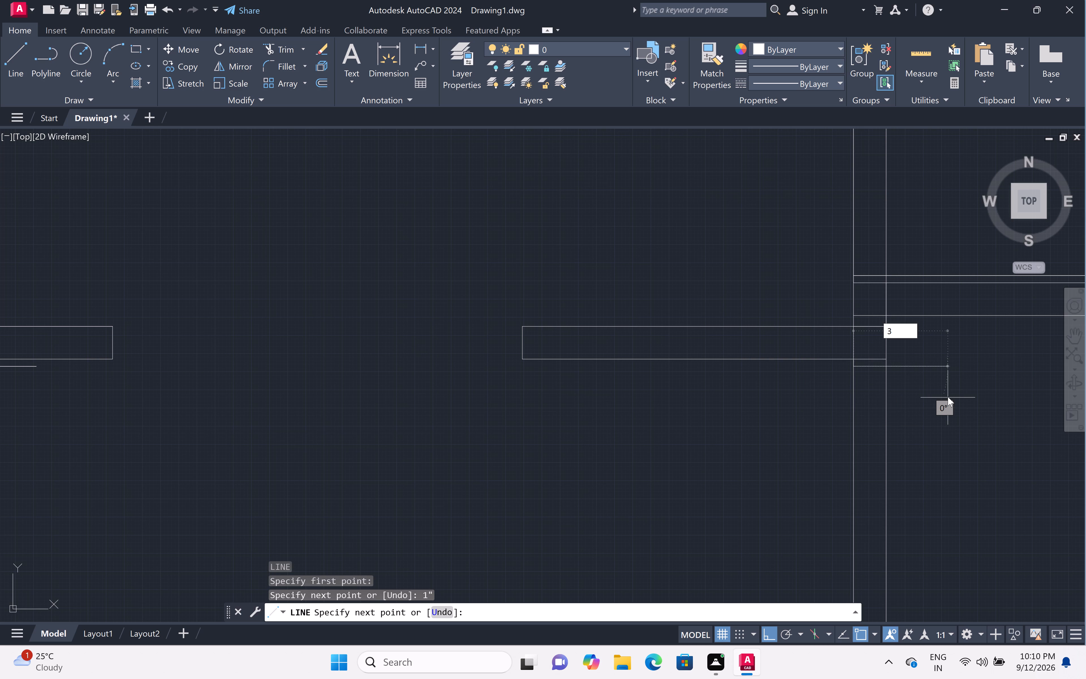
key(BackSpace)
key(2)
key(apostrophe)
text(8")
key(space)
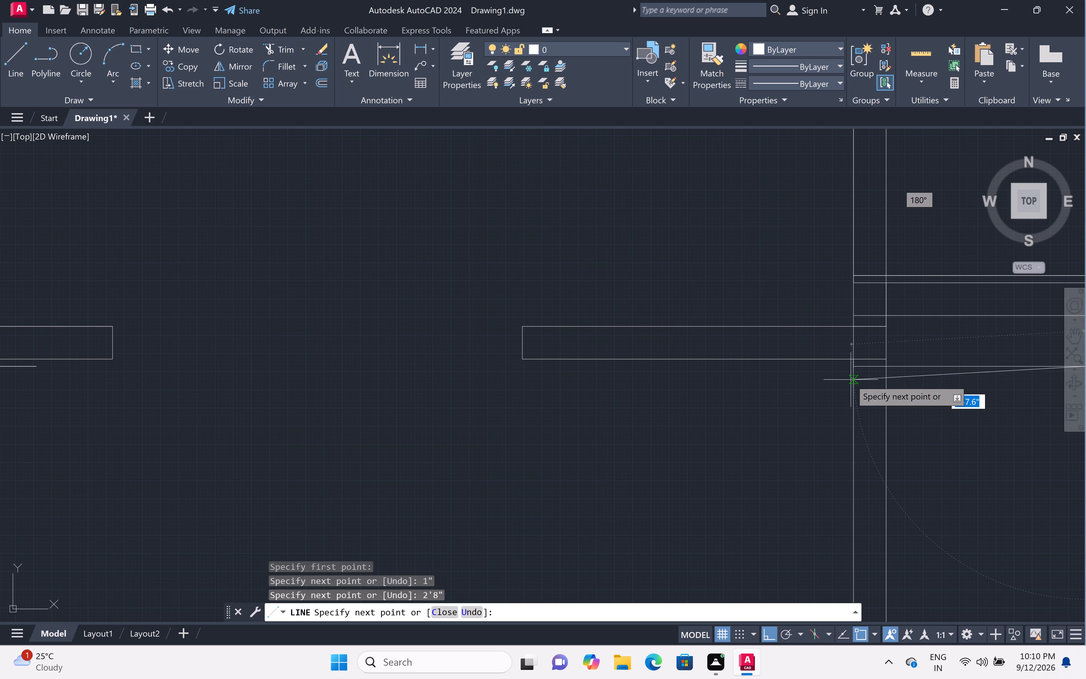
Draw a 2'8" line down the wall's left face from the new horizontal line's wall end, continuing across the wall thickness to its right face.
click(851, 366)
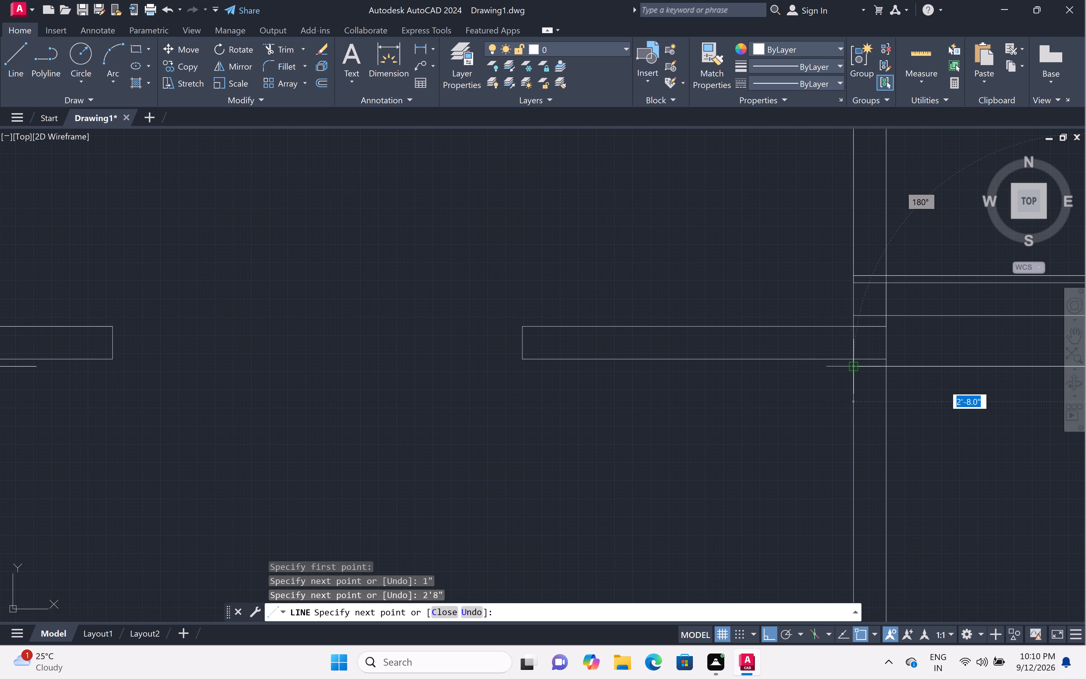
text(2')
text(8")
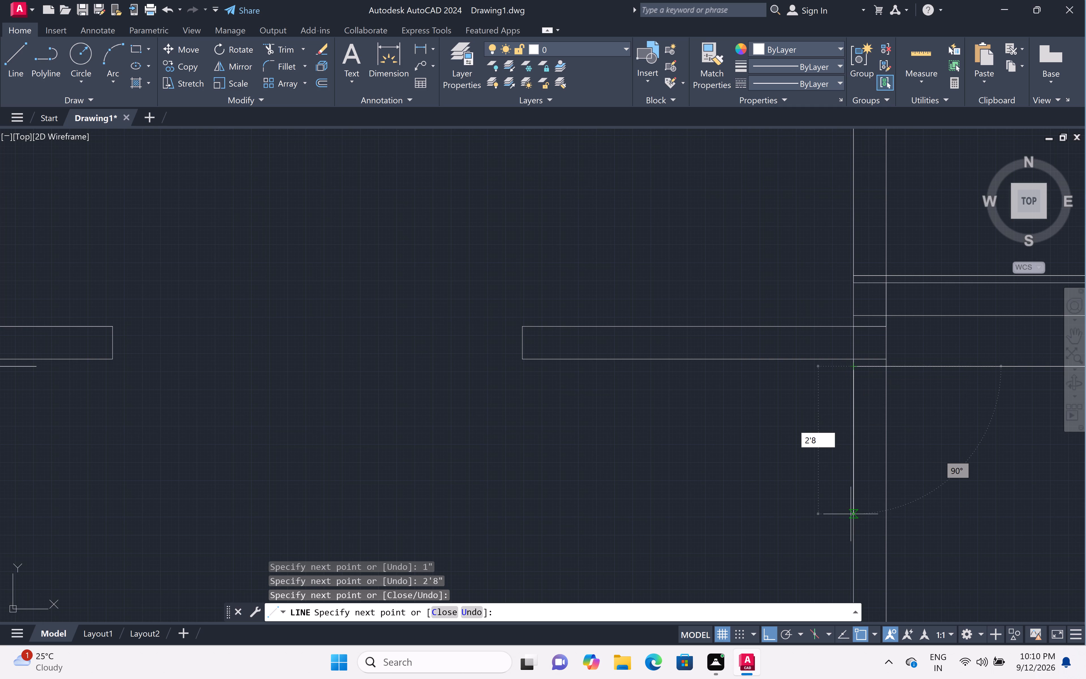
key(space)
scroll(865, 529, down, 2)
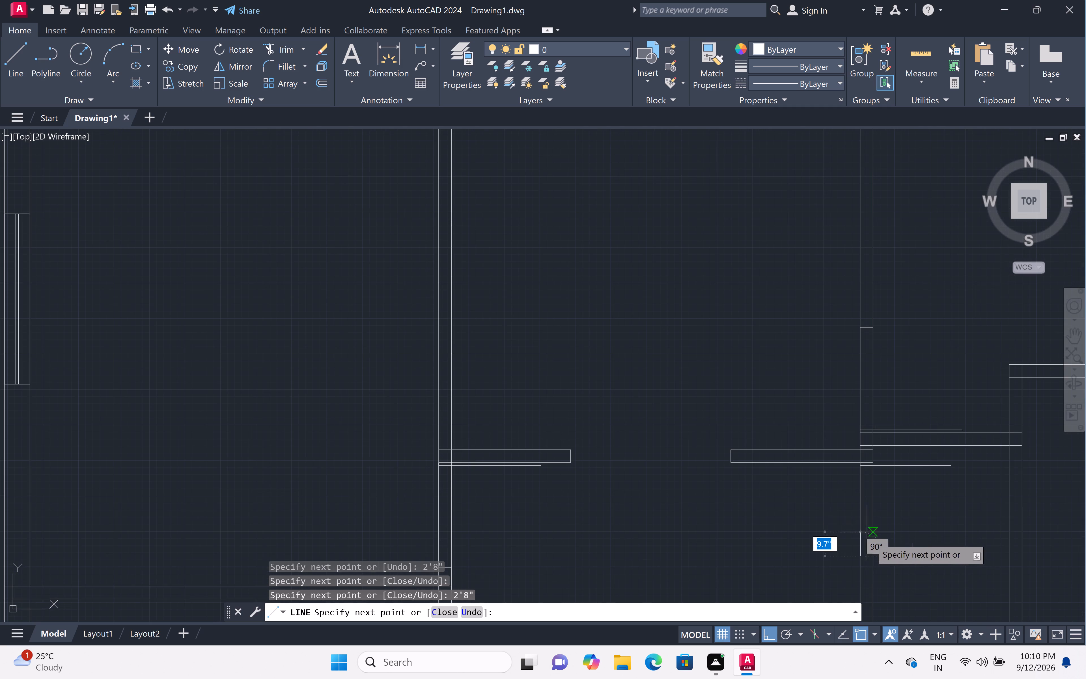
scroll(883, 561, up, 3)
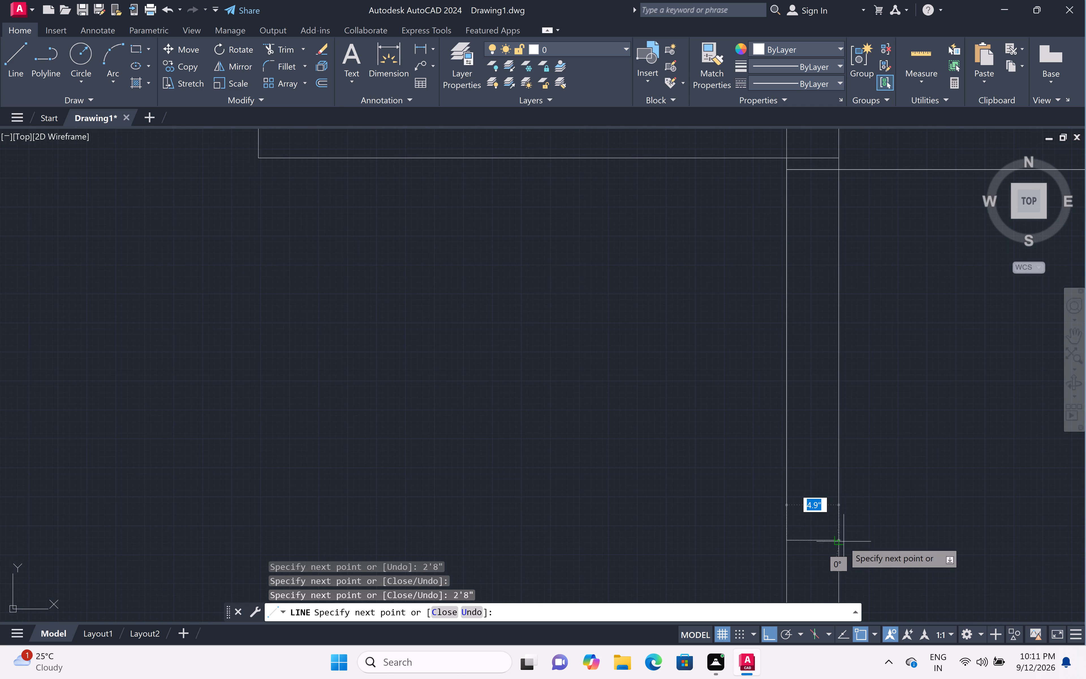
click(842, 541)
key(space)
From the right bay's vertical partition's lower right corner, draw a 1" line rightward along the horizontal partition and a 3' line upward.
scroll(866, 511, down, 2)
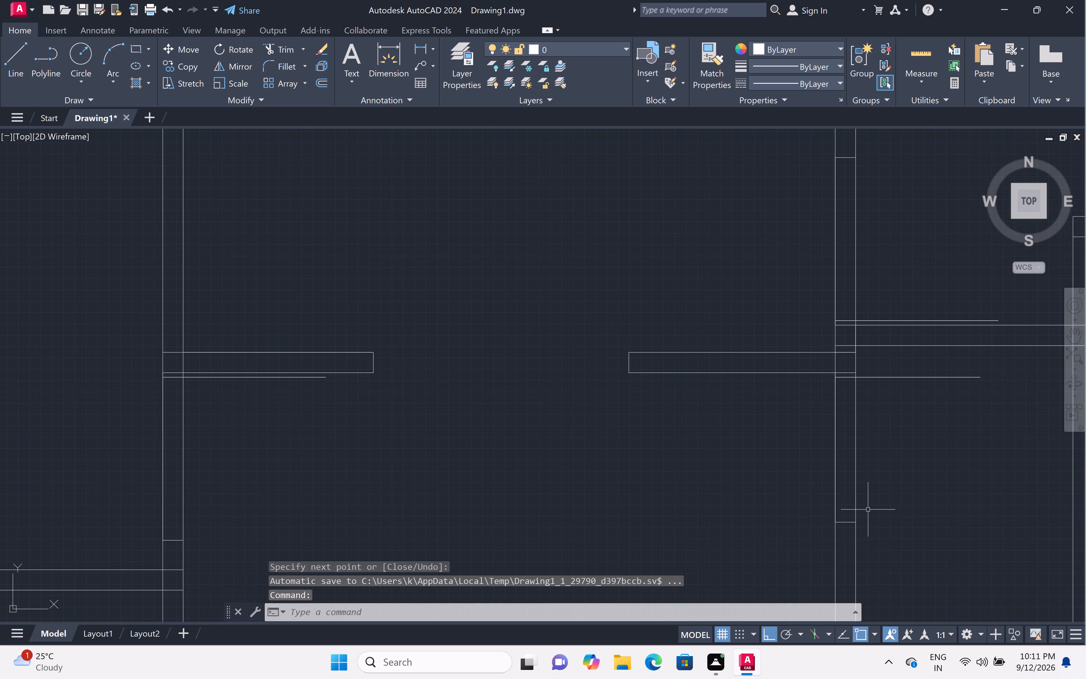
scroll(879, 502, down, 2)
middle_drag(905, 499, 812, 489)
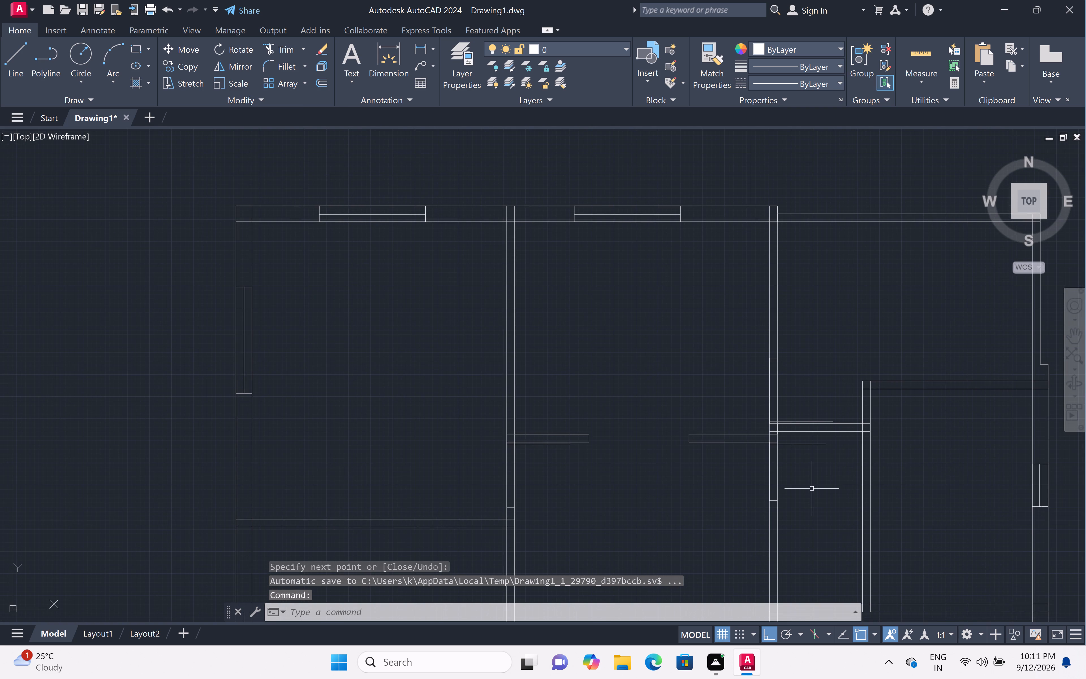
middle_drag(916, 527, 893, 467)
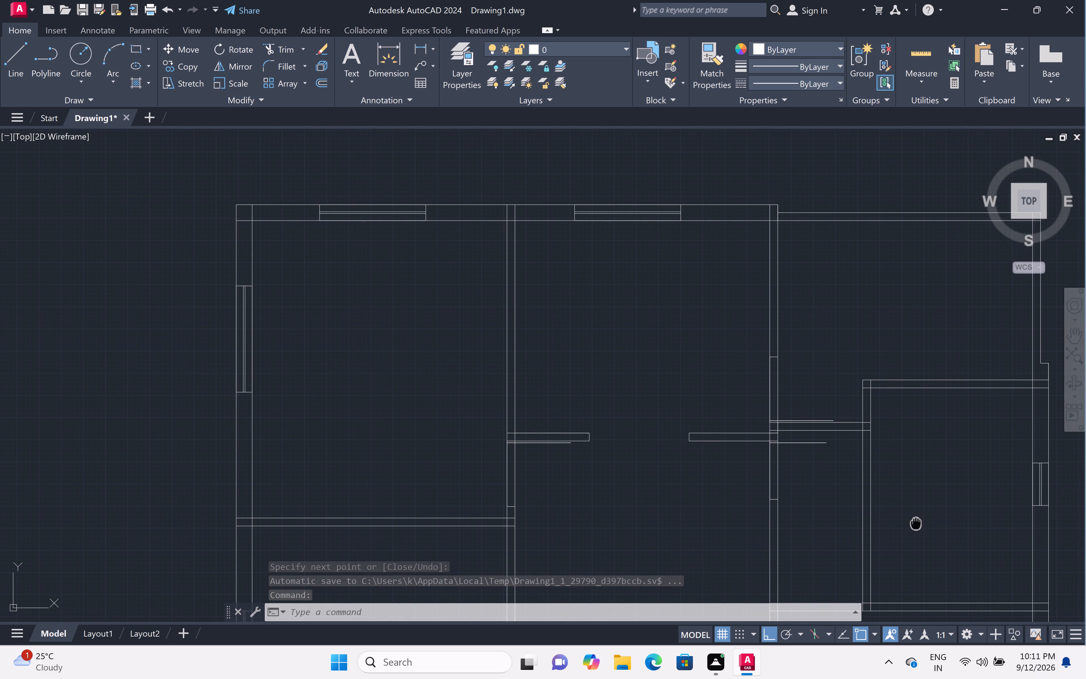
middle_drag(893, 467, 876, 401)
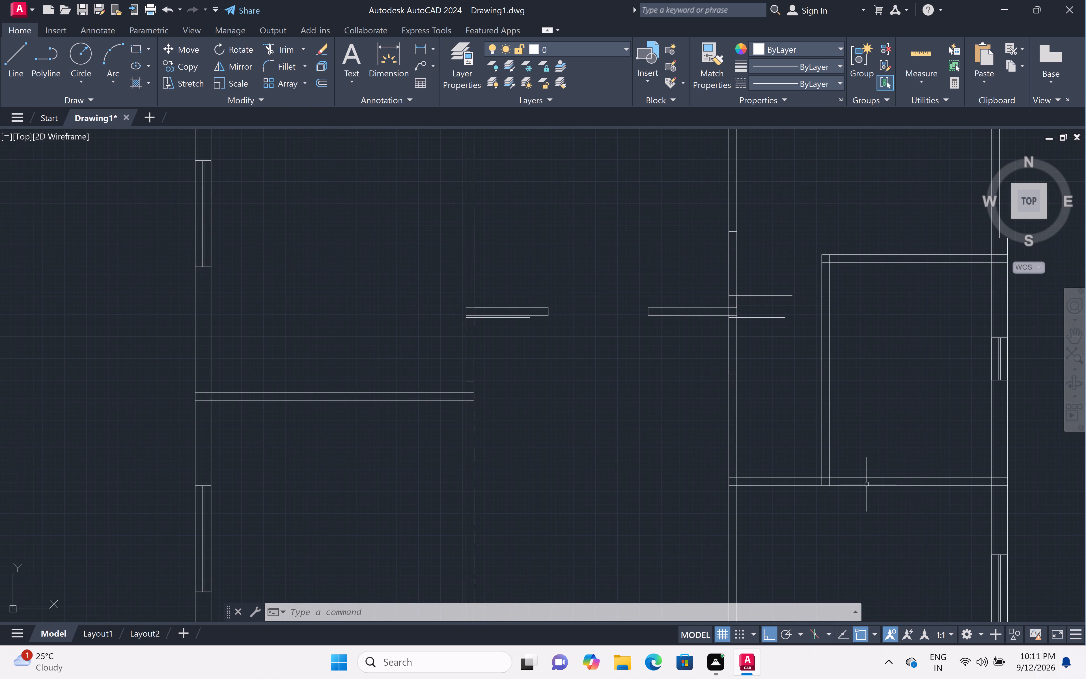
scroll(855, 479, up, 3)
key(l)
key(space)
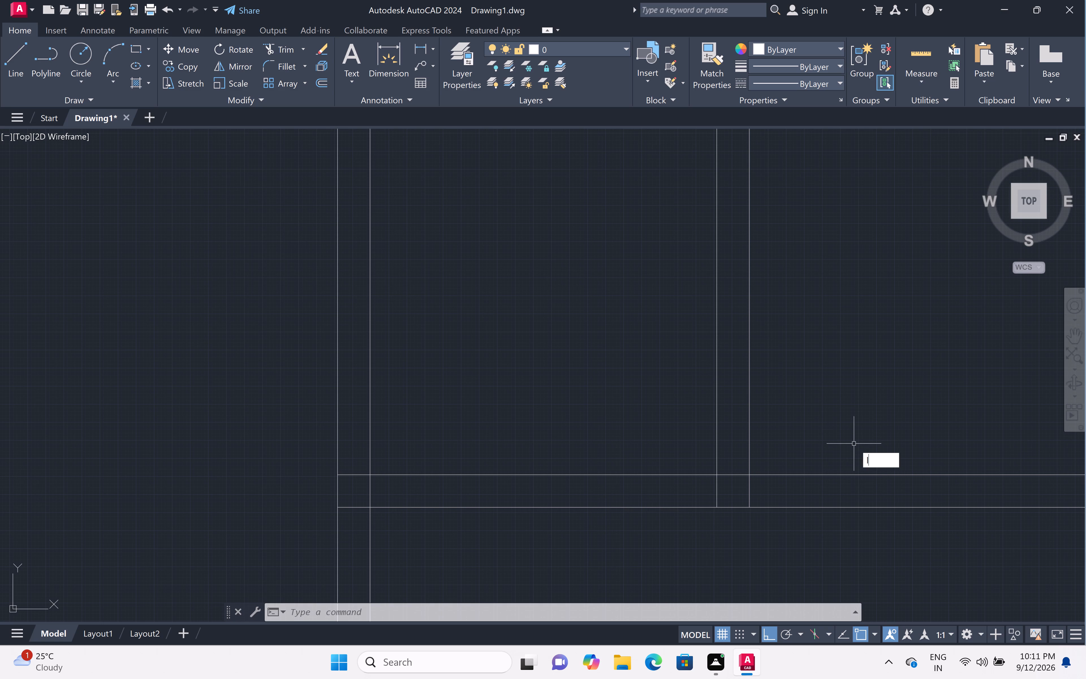
click(751, 507)
key(1)
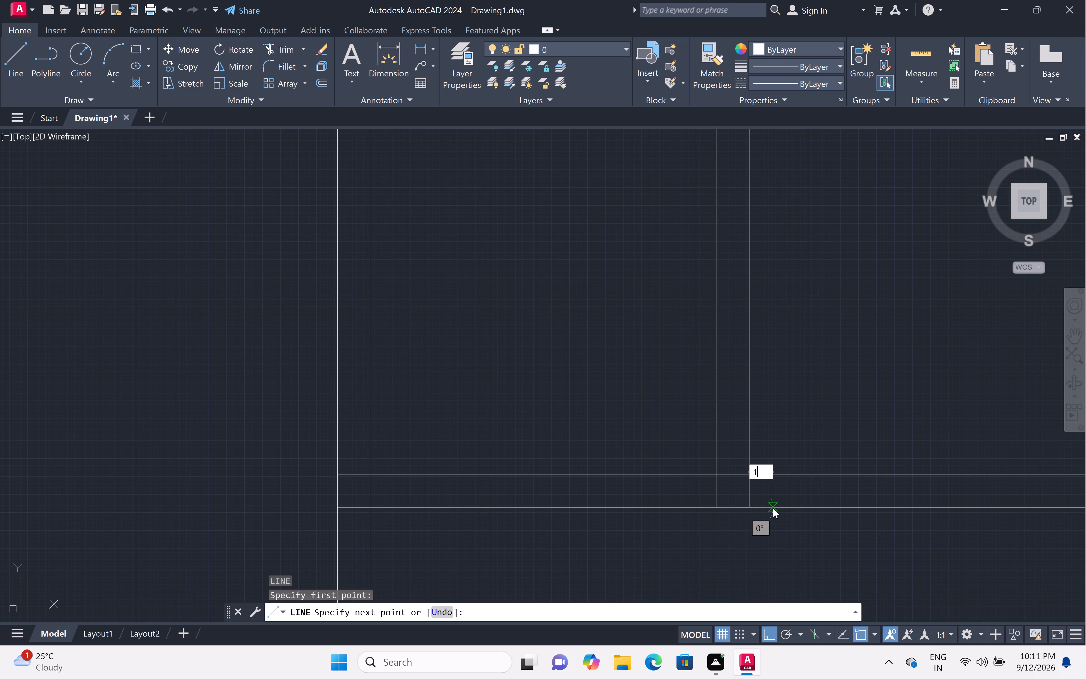
key(shift+quotedbl)
key(space)
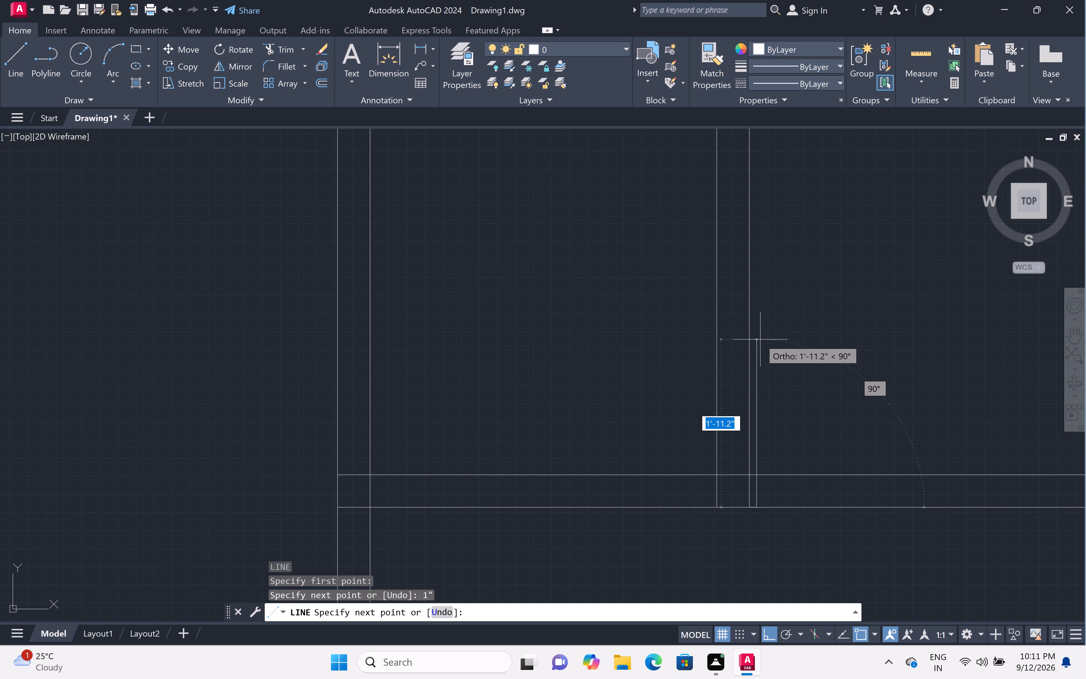
key(3)
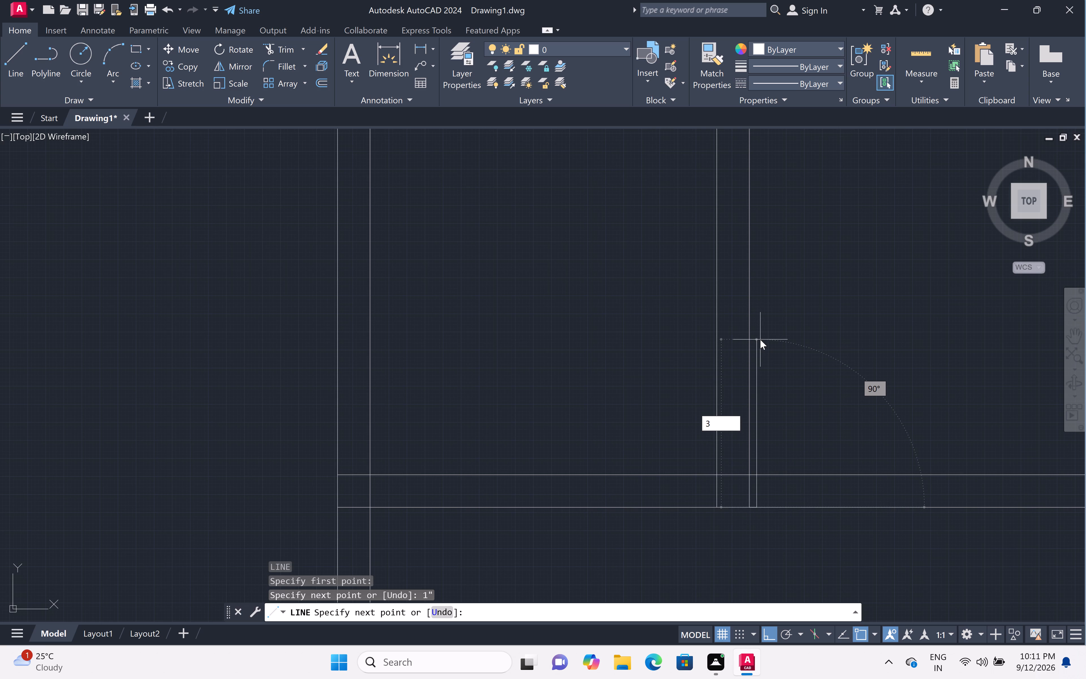
key(apostrophe)
key(space)
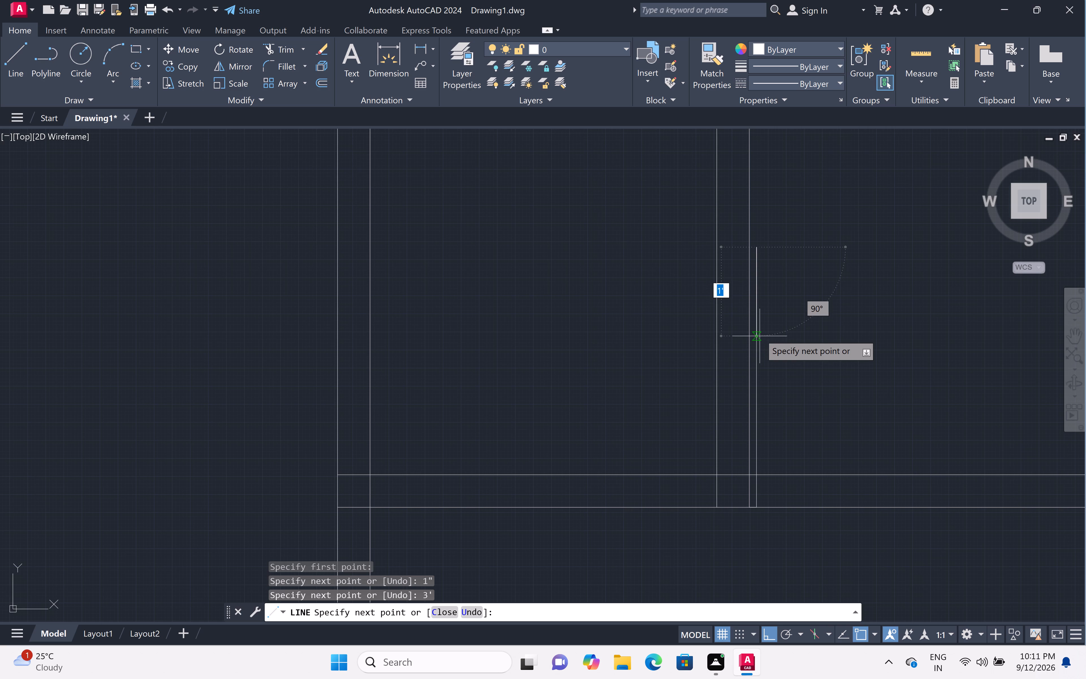
Draw a 3' line rightward along the horizontal partition's lower face from the door line's base, continuing across the thickness to its upper face.
click(758, 506)
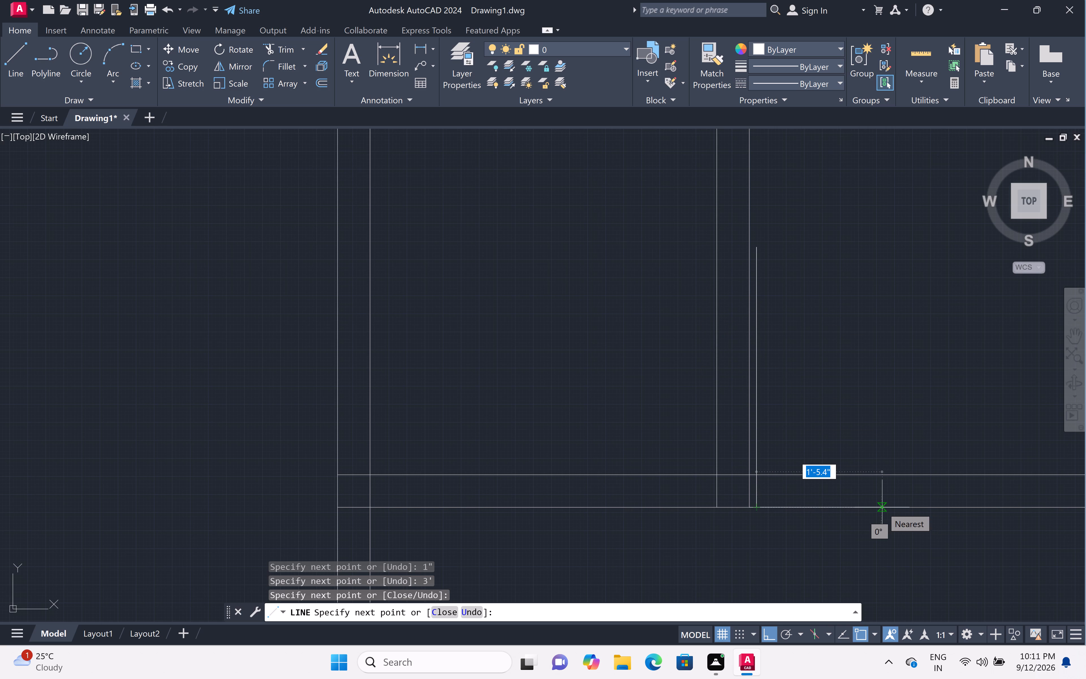
key(3)
key(apostrophe)
key(space)
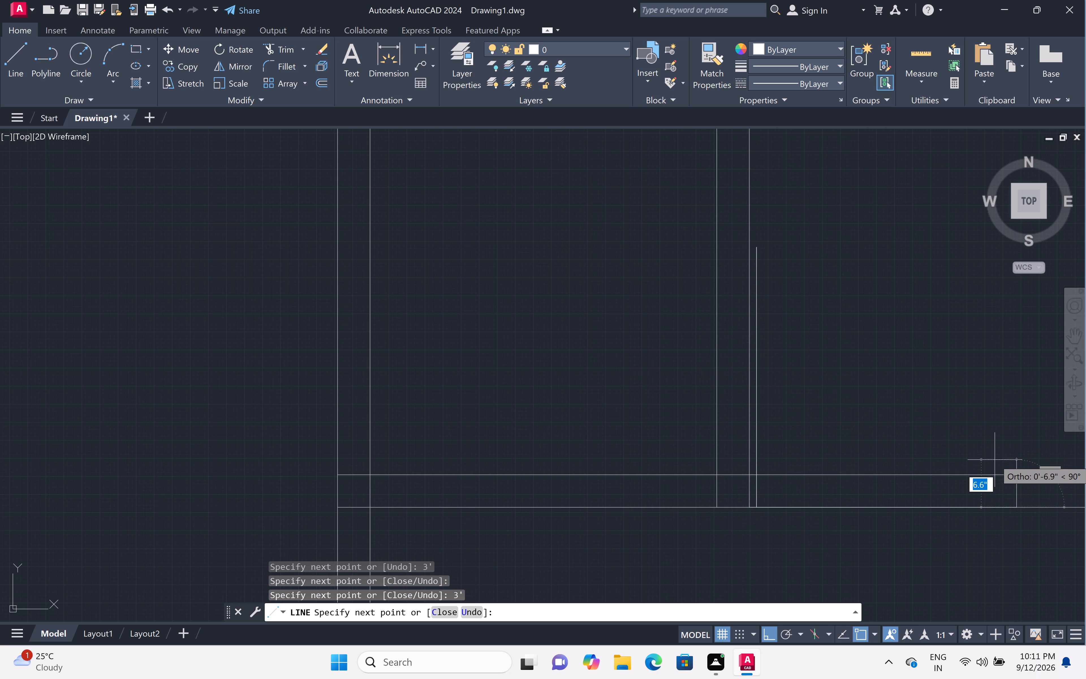
click(1018, 475)
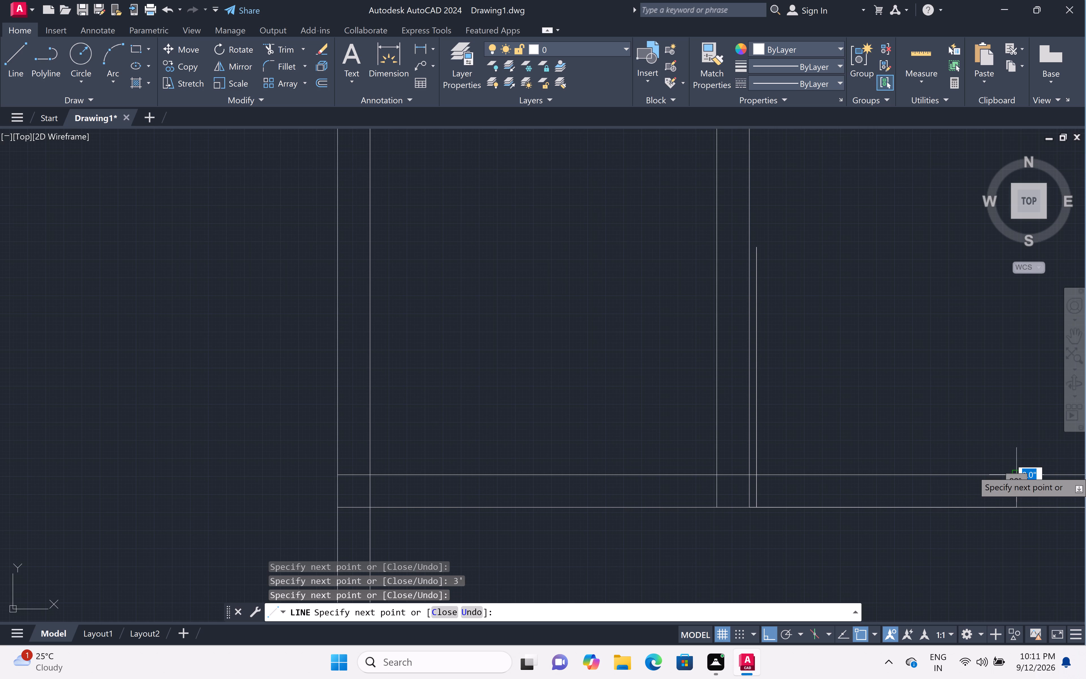
key(space)
From where the middle bay's lower partition's upper line meets the right-hand central wall's left face, draw a 1" line up and a 3' line rightward.
scroll(1010, 461, down, 4)
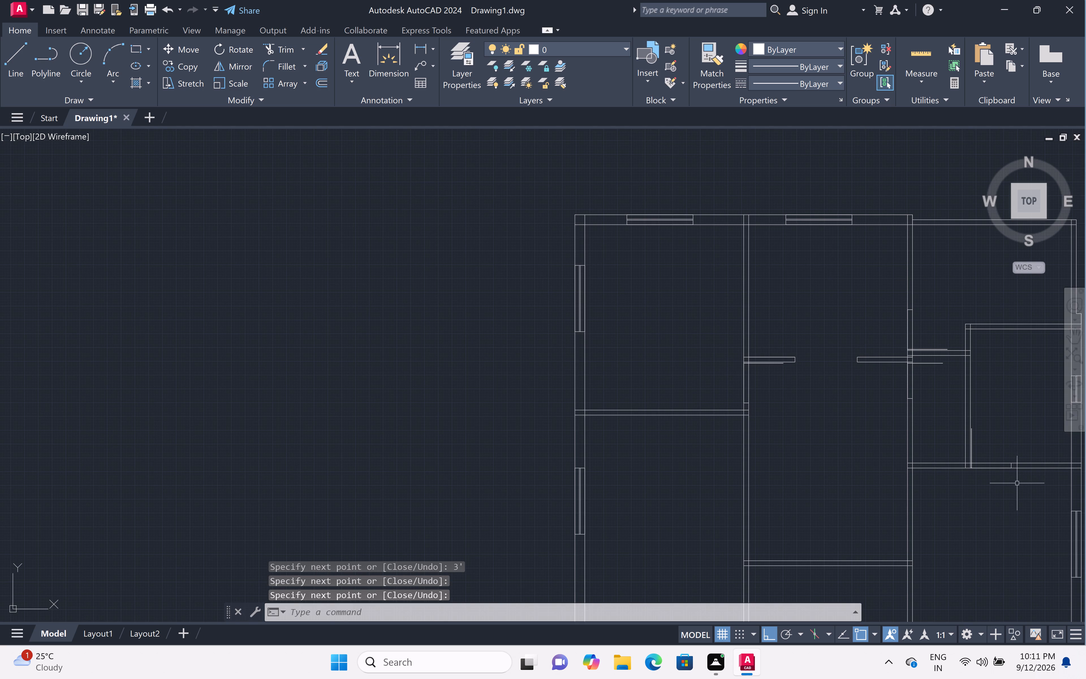
middle_drag(1017, 485, 892, 408)
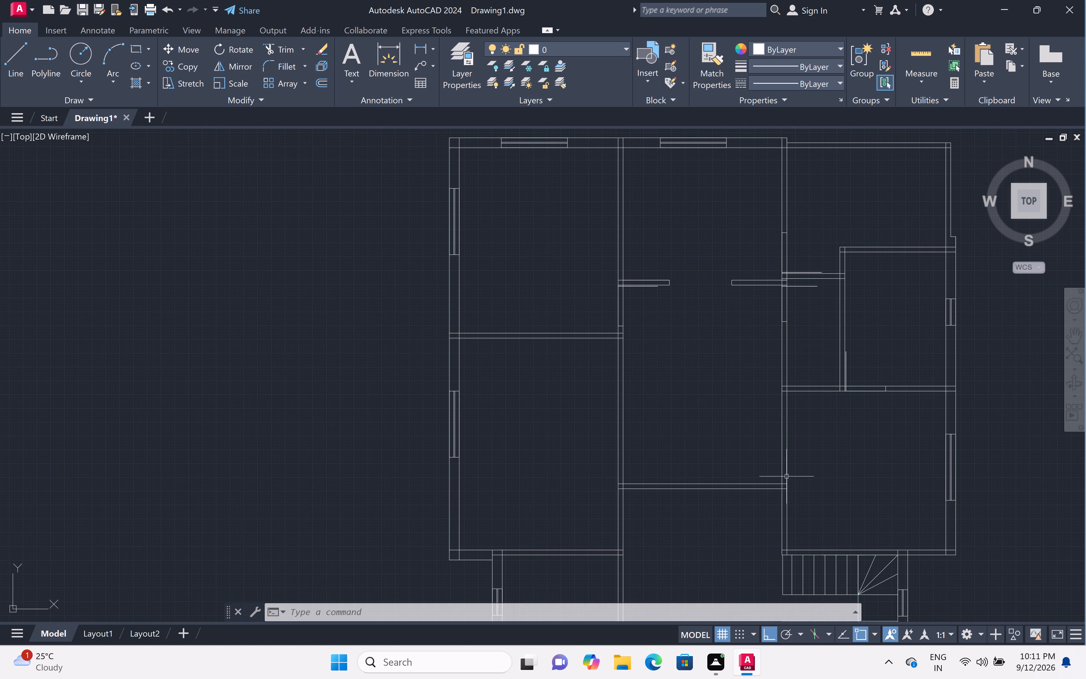
scroll(783, 473, up, 3)
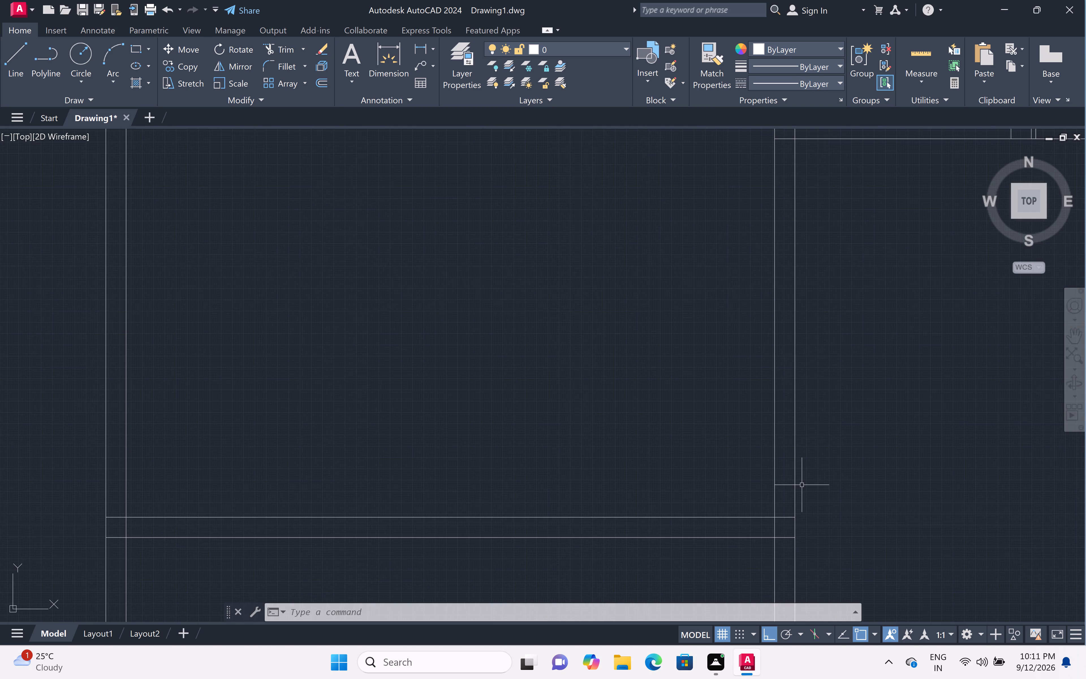
key(l)
key(space)
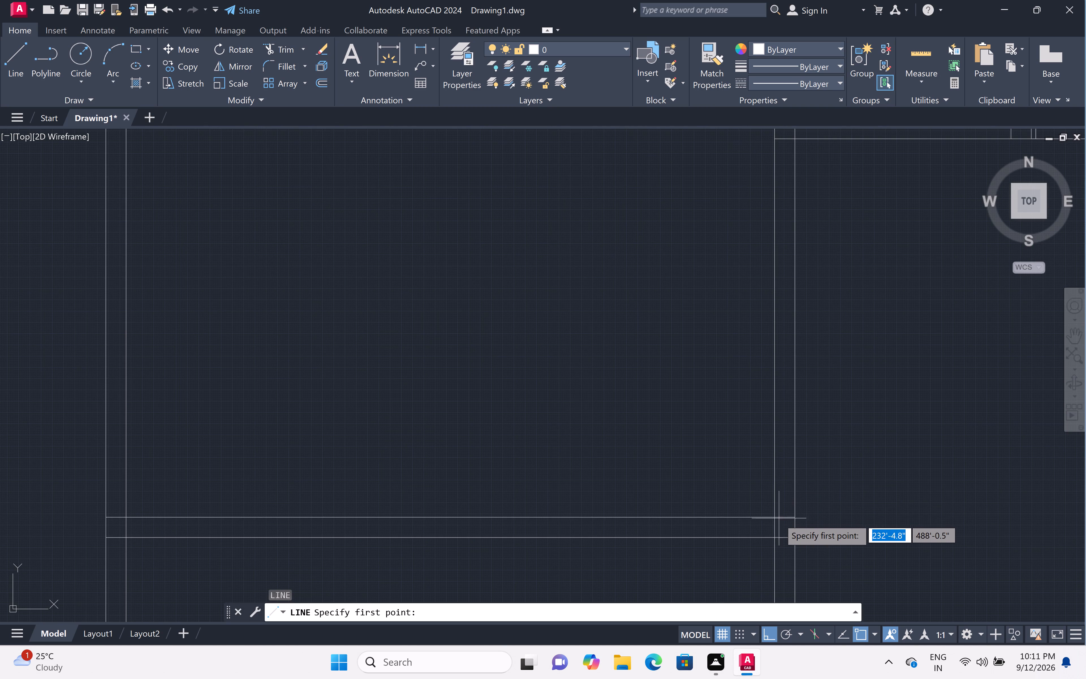
double_click(776, 518)
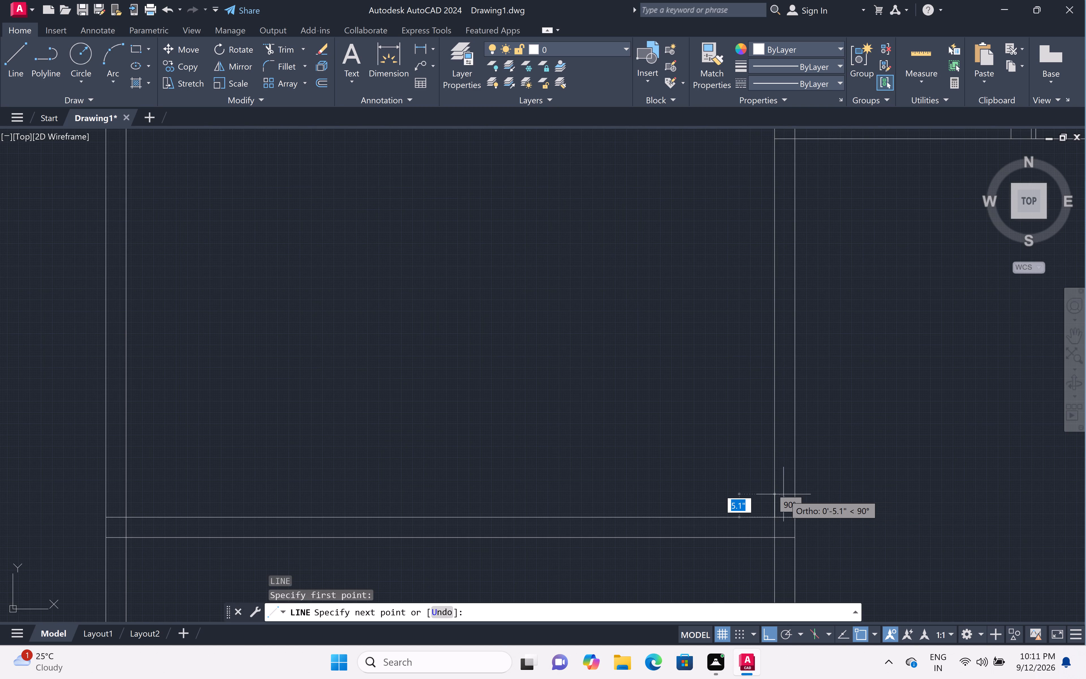
key(1)
text(")
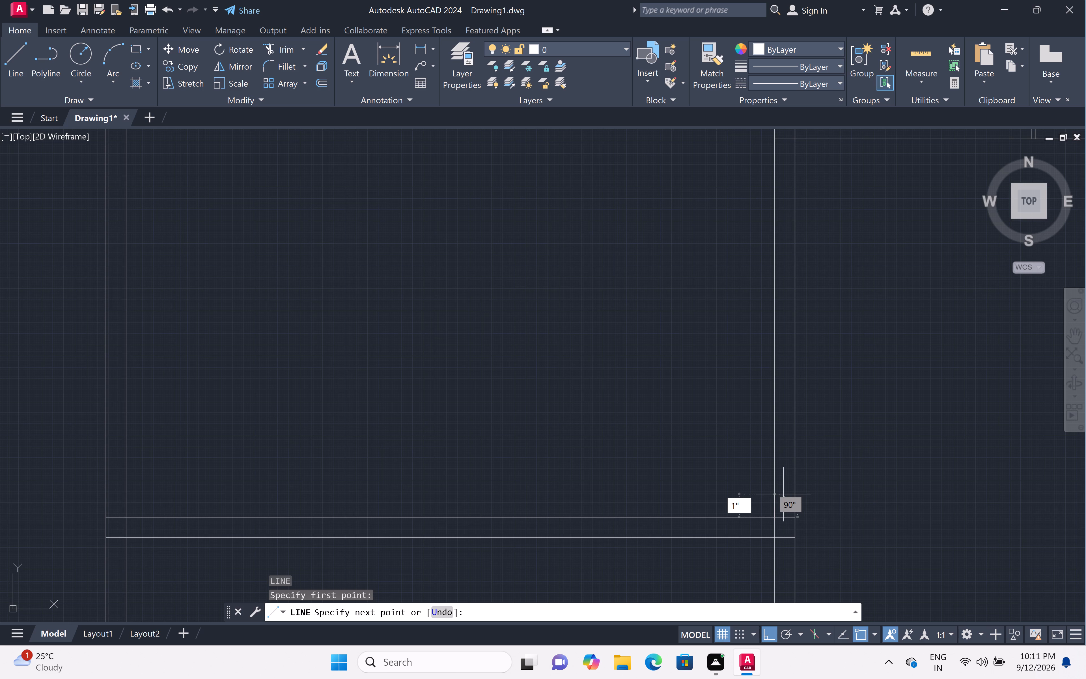
key(space)
middle_drag(863, 498, 710, 476)
scroll(795, 474, down, 2)
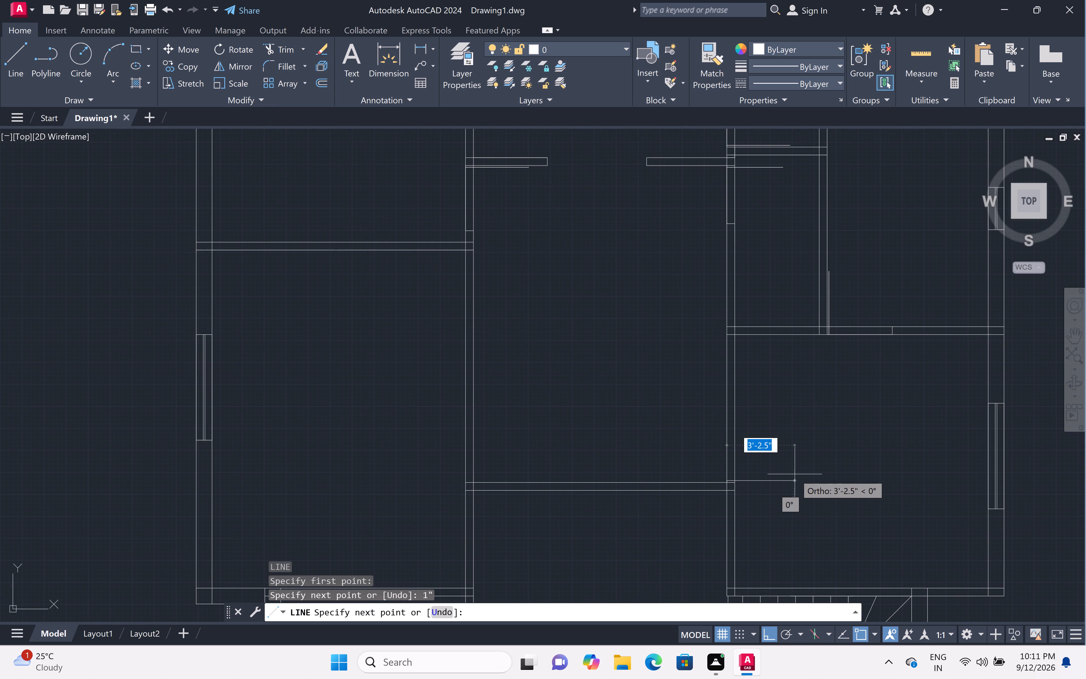
key(3)
key(apostrophe)
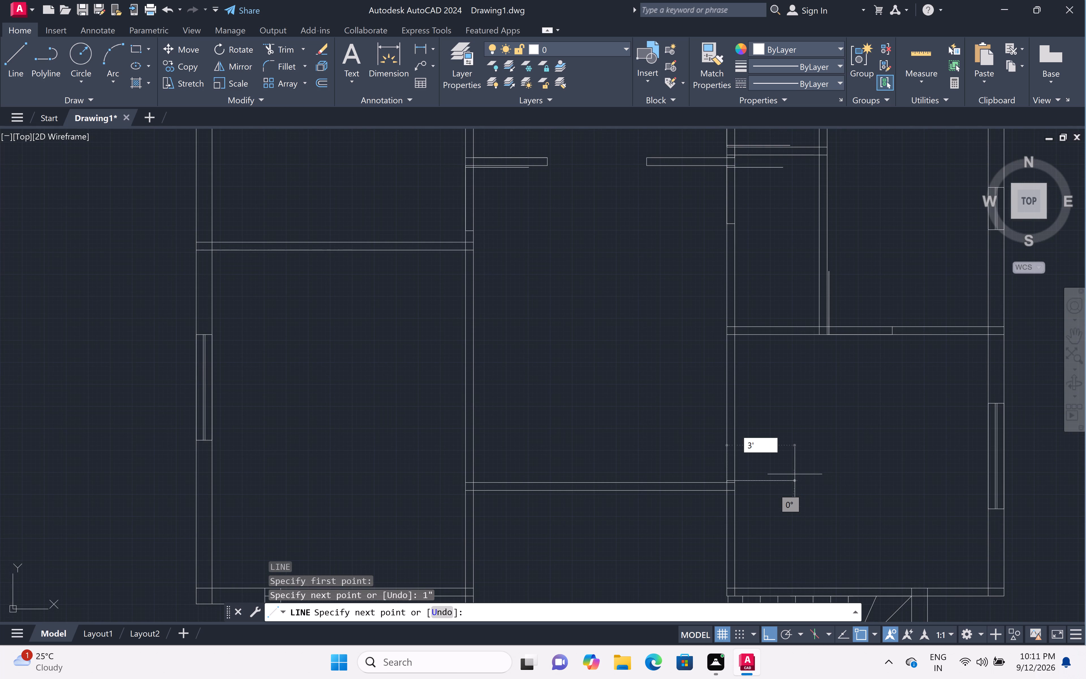
key(space)
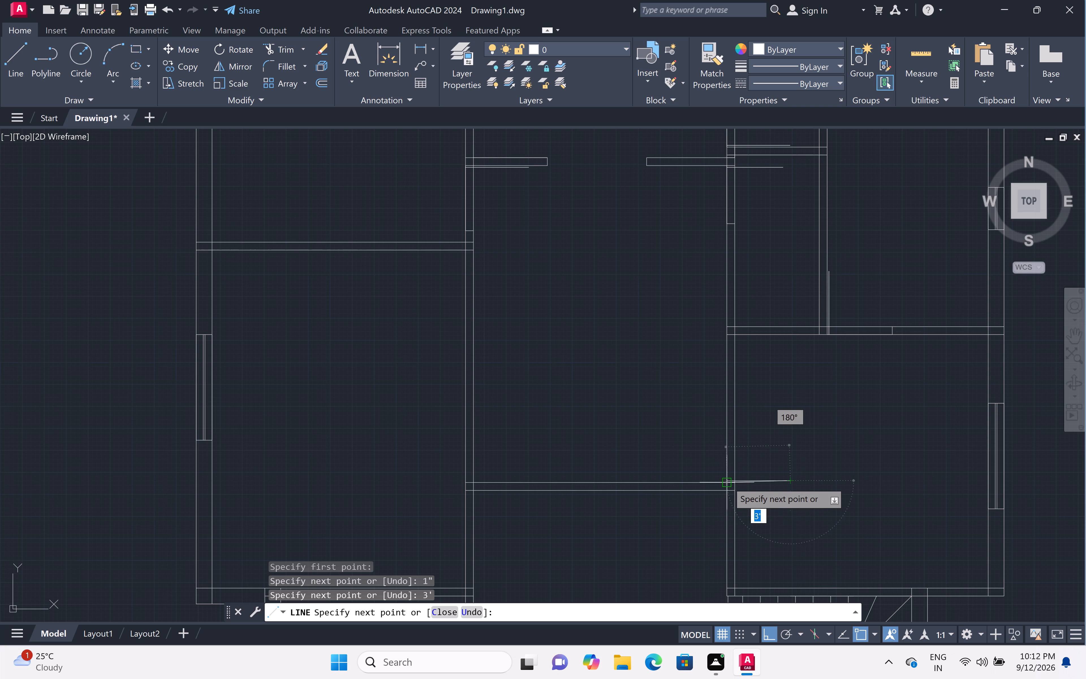
Draw a 3' line up the wall's left face from the horizontal door line's wall end, continuing across the wall thickness to its right face.
scroll(728, 482, up, 5)
click(713, 478)
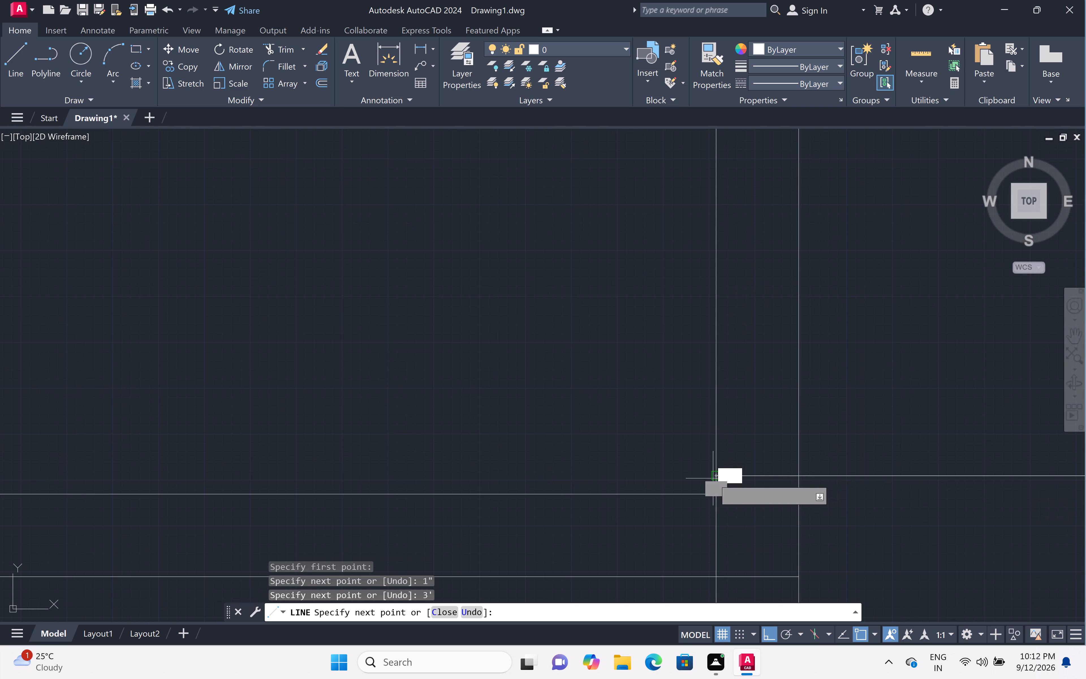
scroll(715, 419, down, 4)
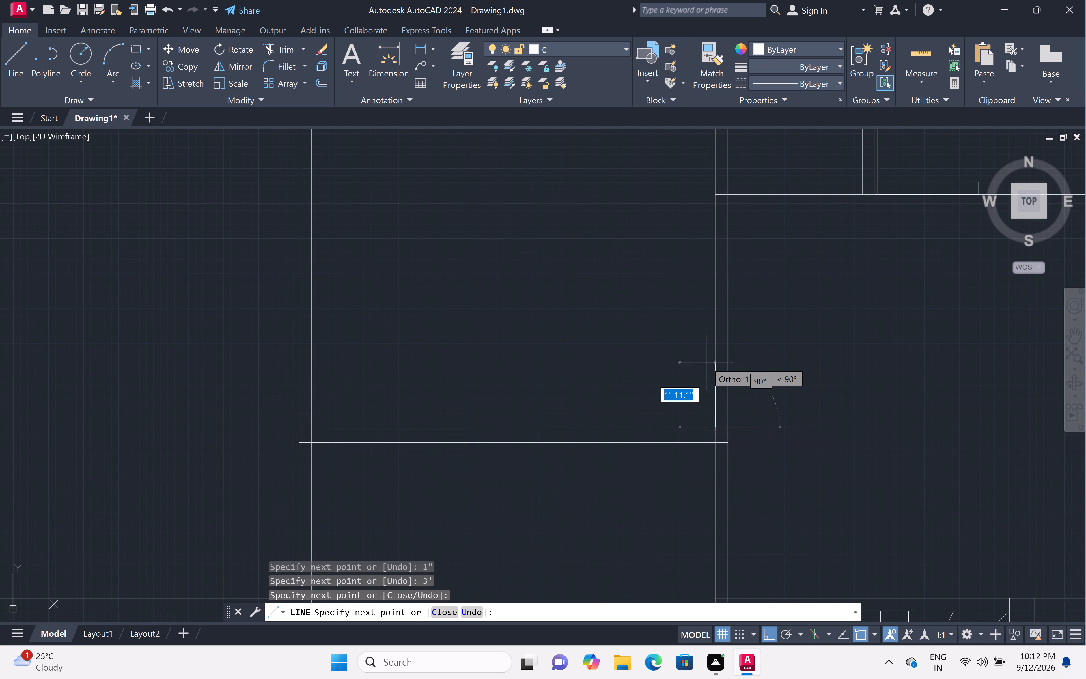
key(3)
text(')
key(space)
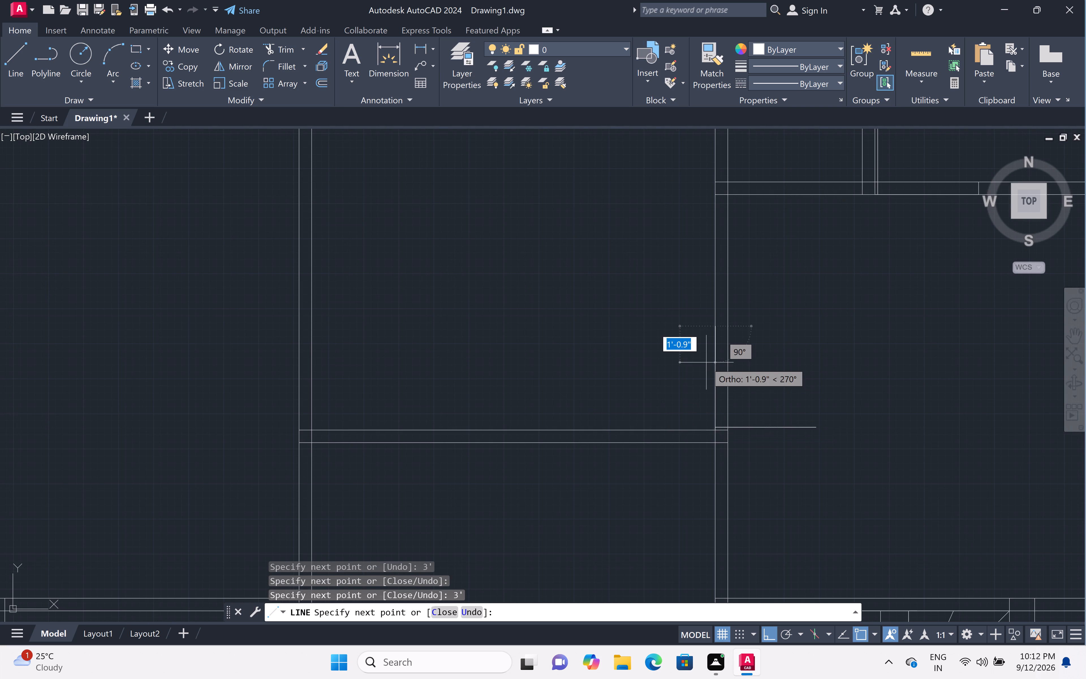
scroll(724, 325, up, 4)
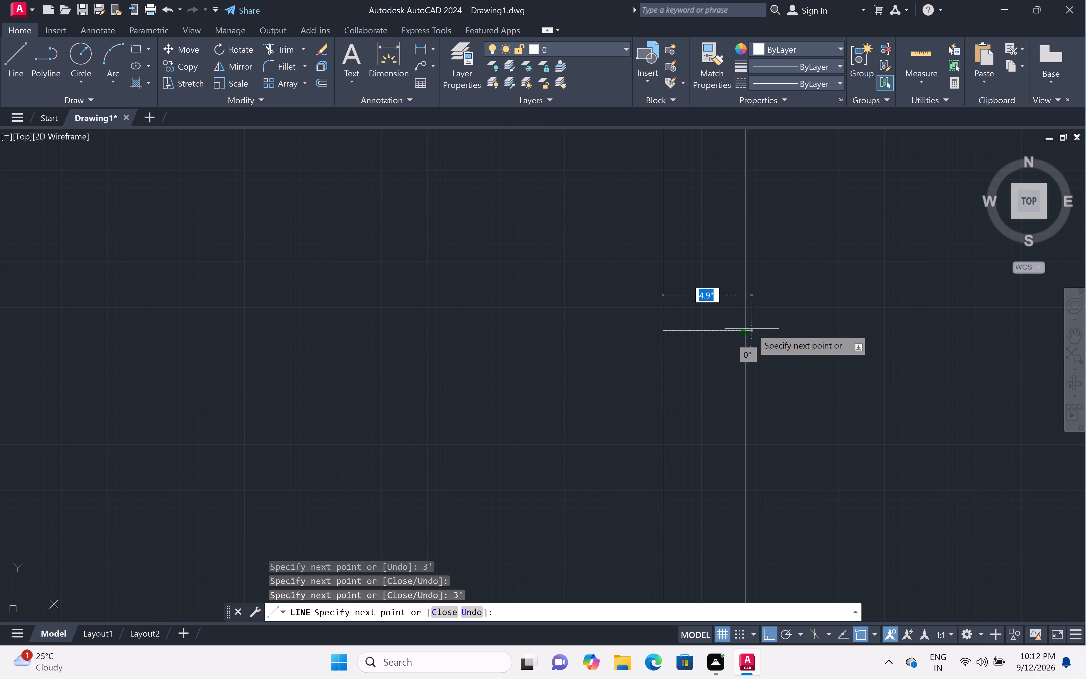
double_click(748, 329)
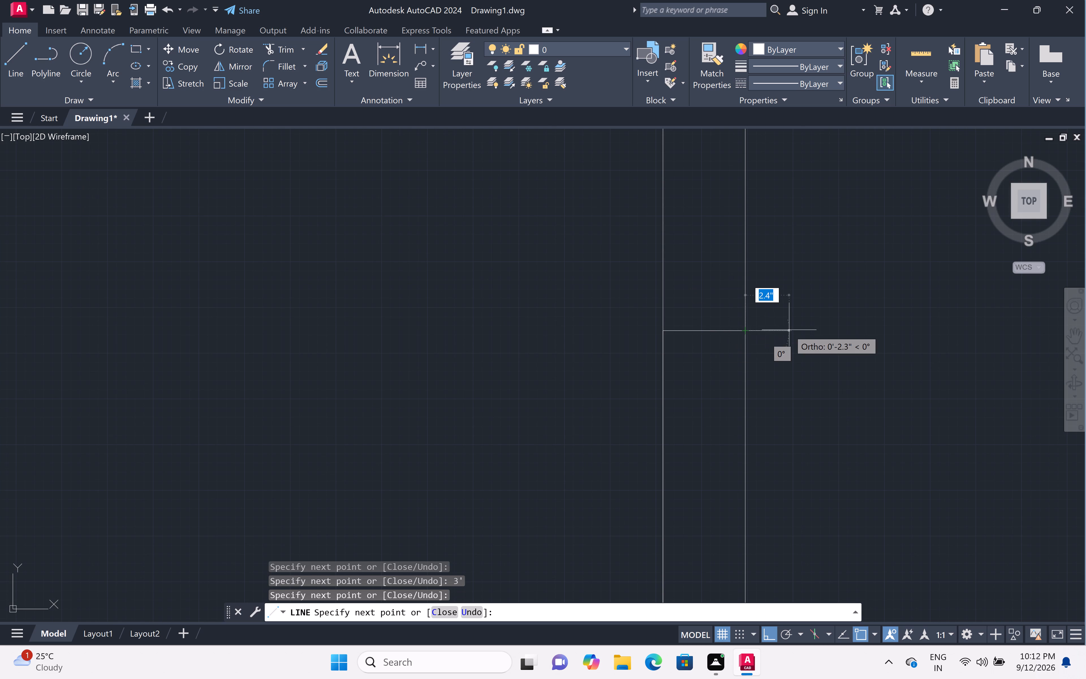
scroll(789, 330, down, 3)
key(Escape)
From where the middle bay's lower partition's upper line meets the right-hand central wall's left face, draw a 1" line leftward and a 3' line down.
scroll(789, 330, down, 3)
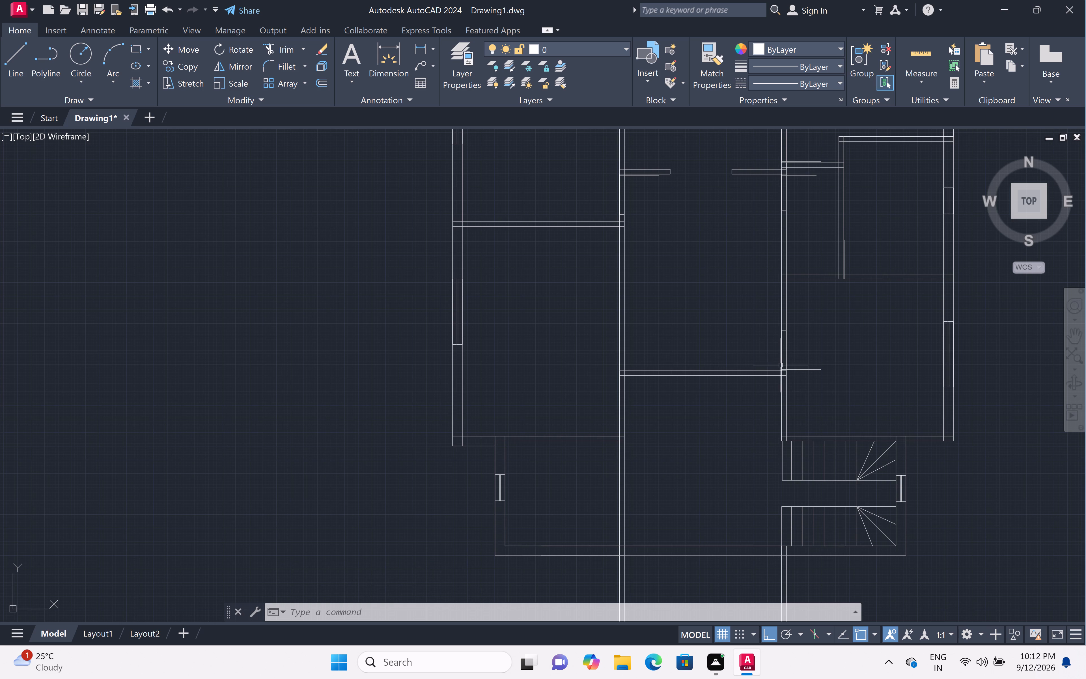
scroll(783, 369, up, 3)
text(l)
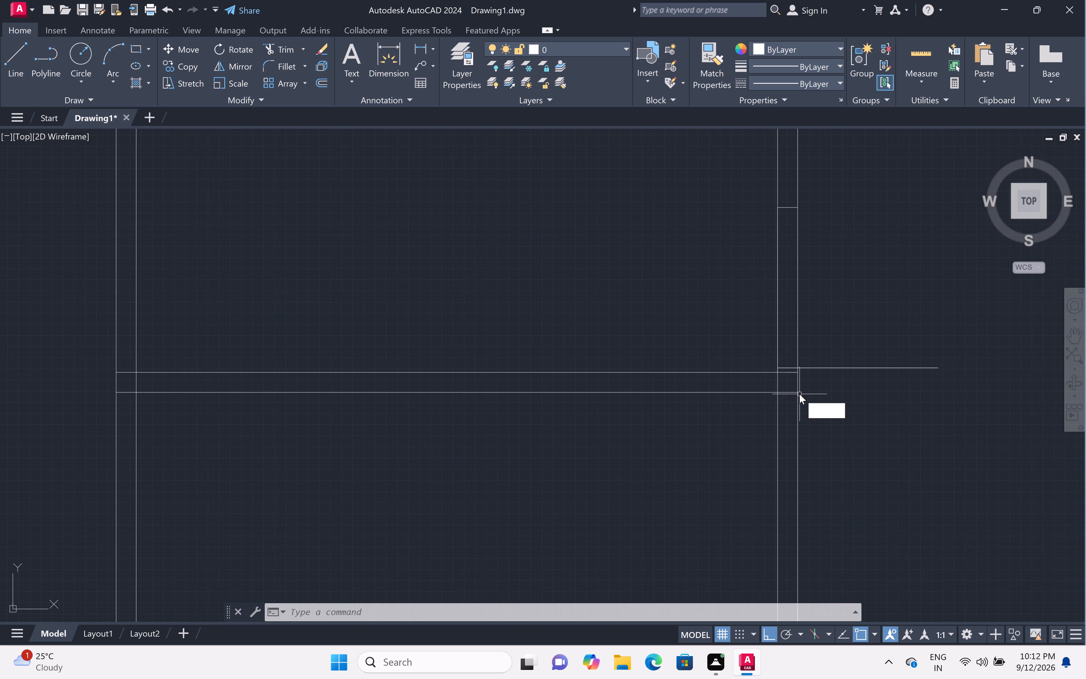
key(space)
scroll(774, 373, up, 3)
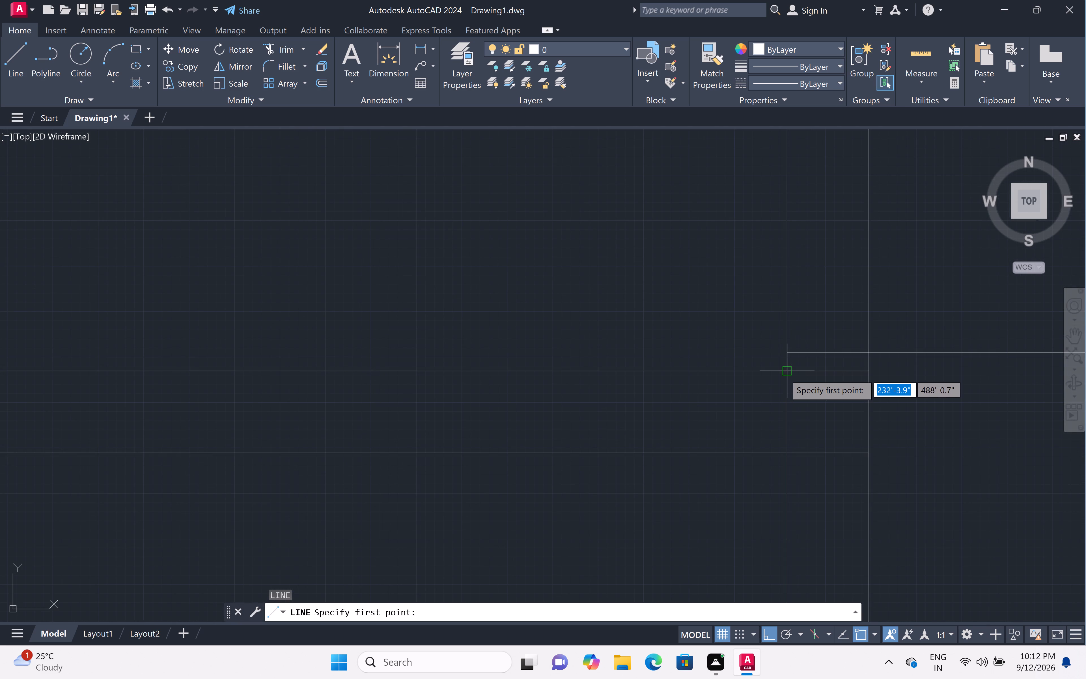
click(785, 374)
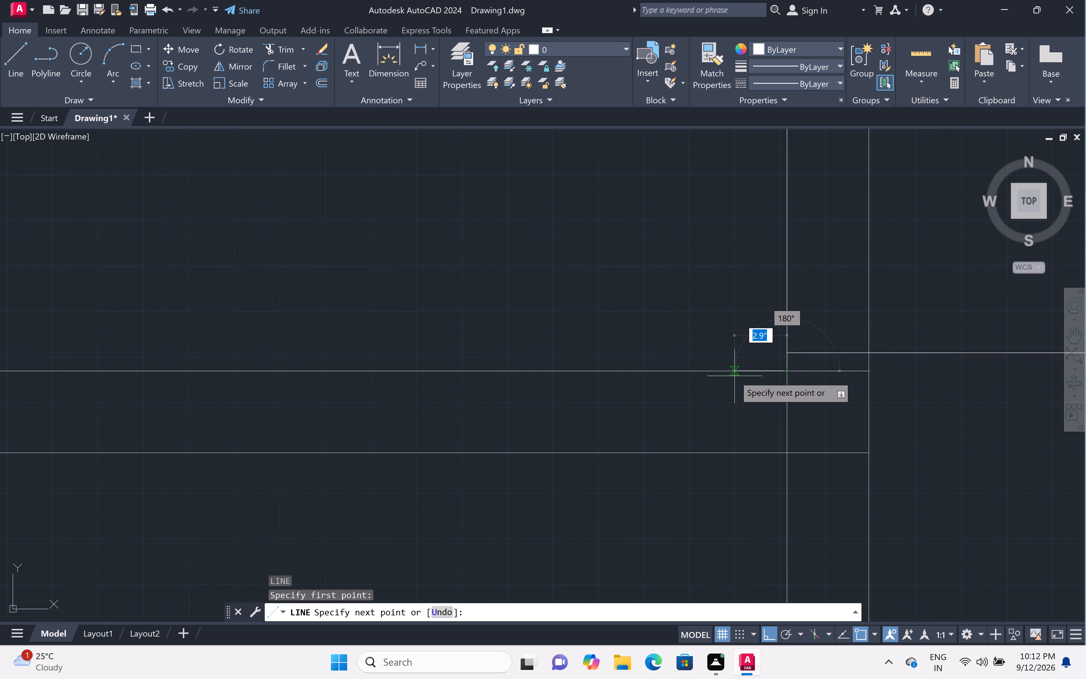
key(1)
key(shift+quotedbl)
key(space)
scroll(778, 448, down, 4)
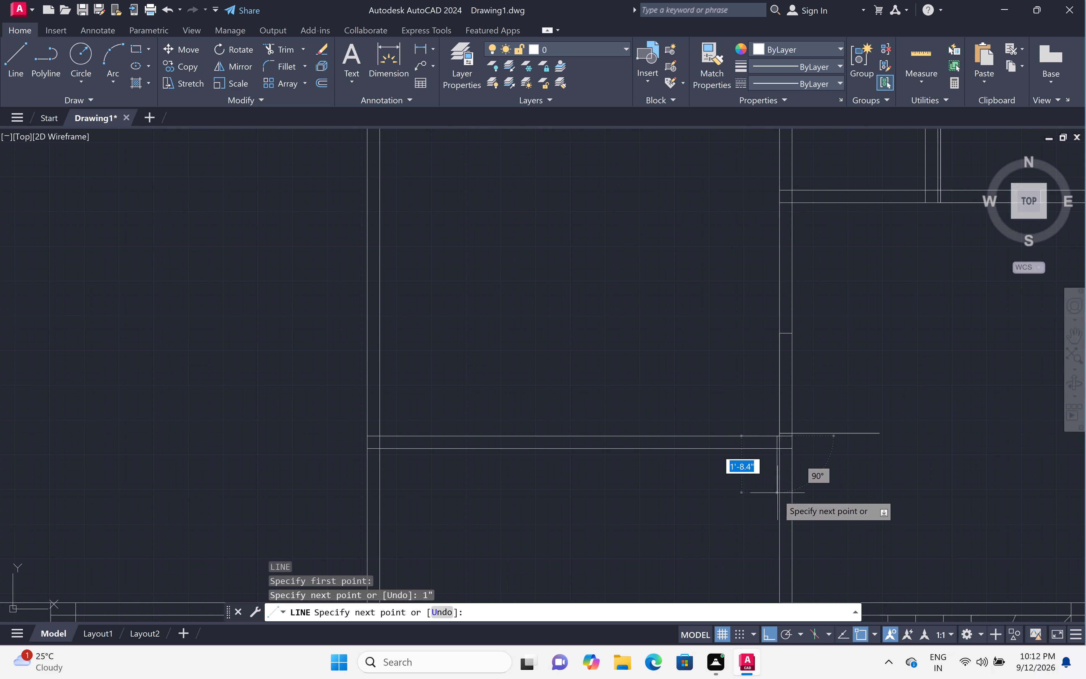
middle_drag(773, 505, 712, 452)
scroll(711, 452, up, 1)
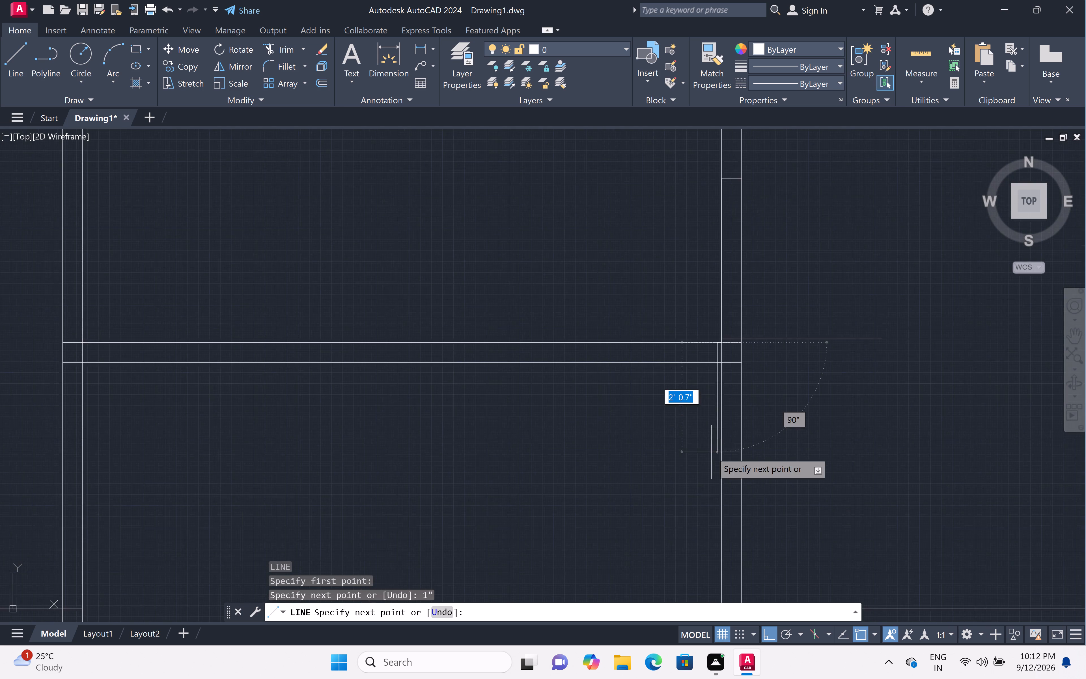
scroll(711, 452, up, 2)
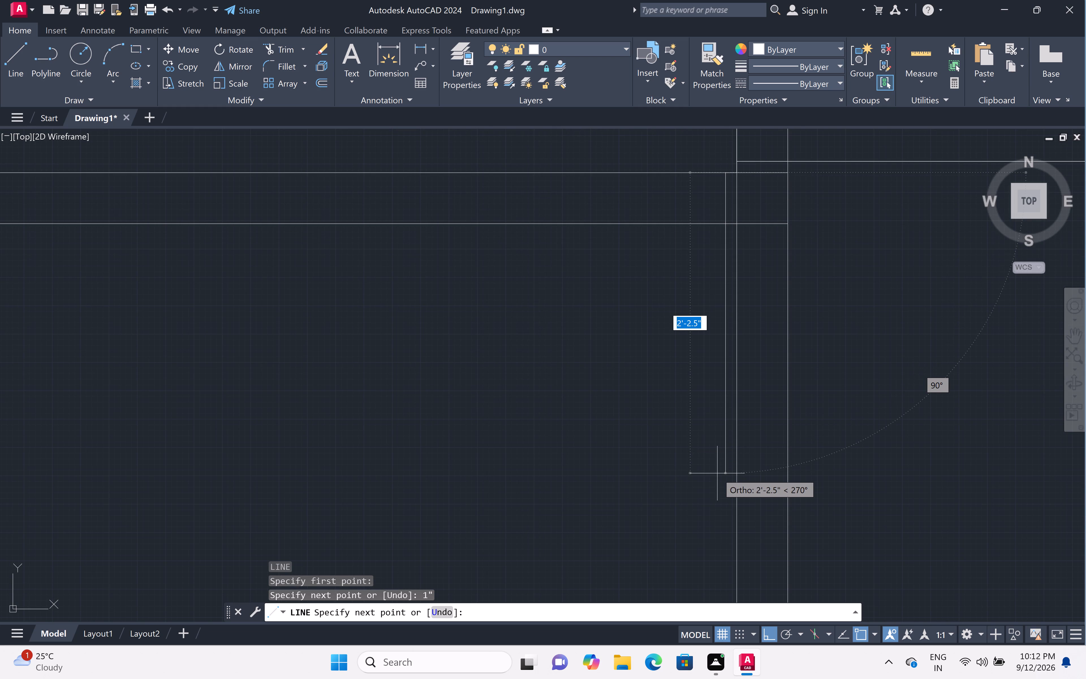
text(3')
key(space)
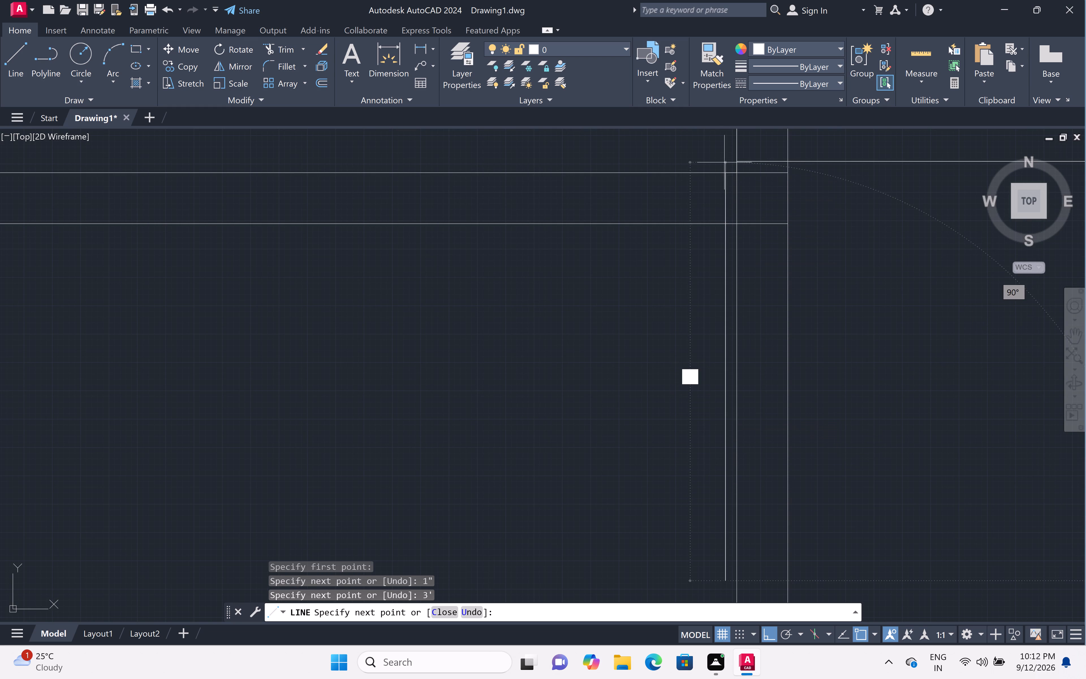
Draw a 3' line leftward along the partition's upper face from the vertical door line's top end, continuing across the thickness to its lower face.
click(723, 175)
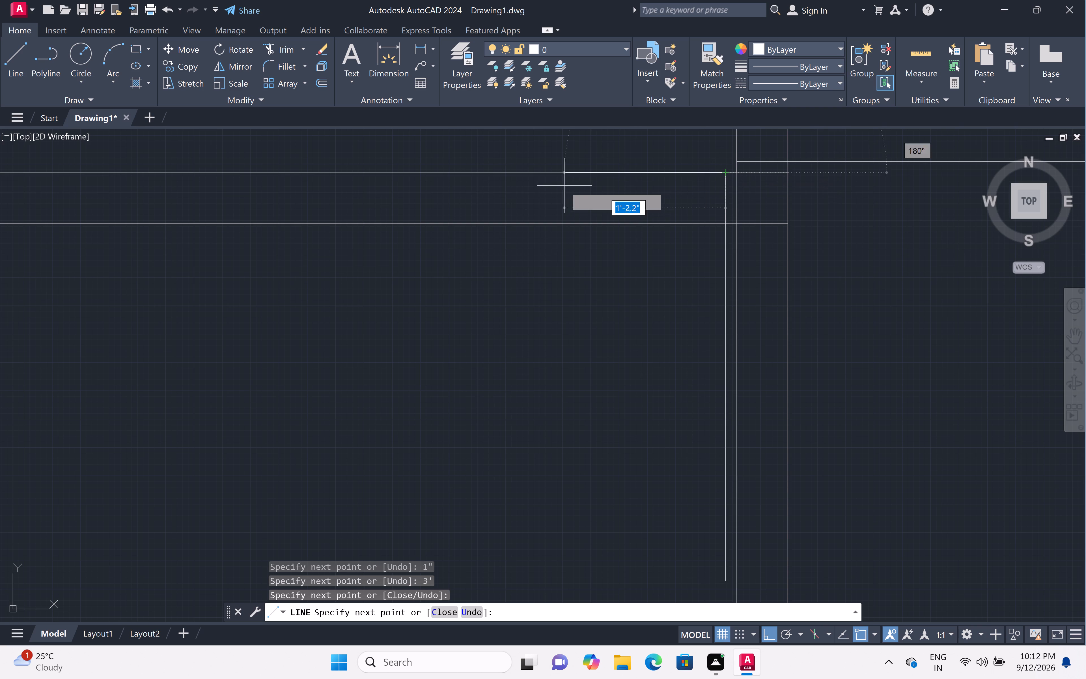
text(3')
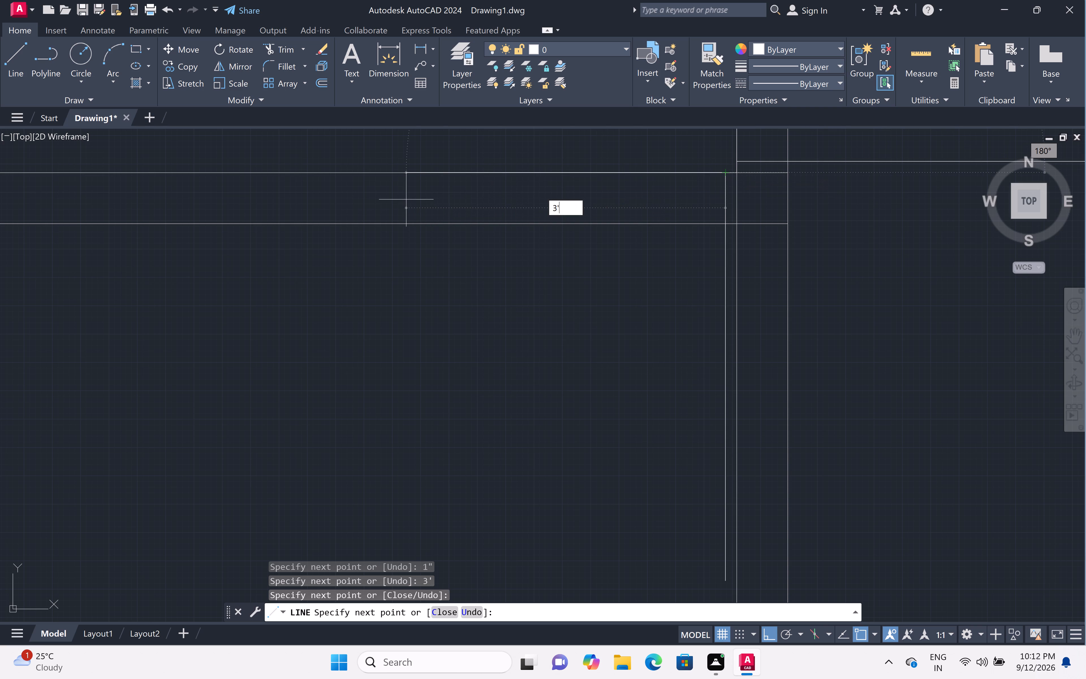
key(space)
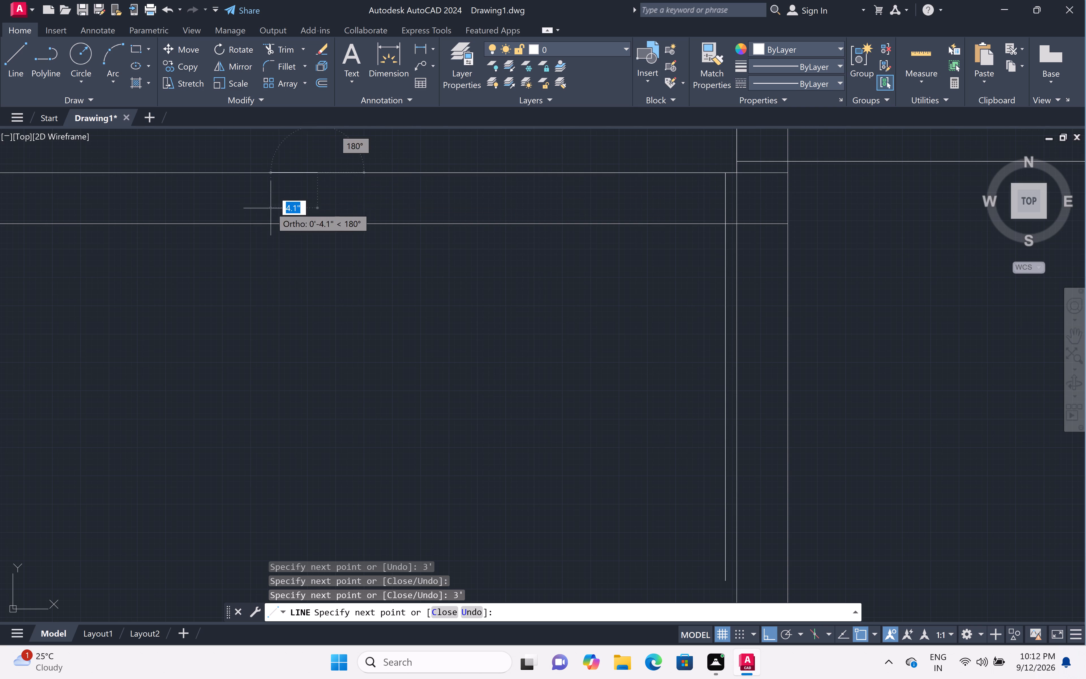
scroll(314, 223, up, 2)
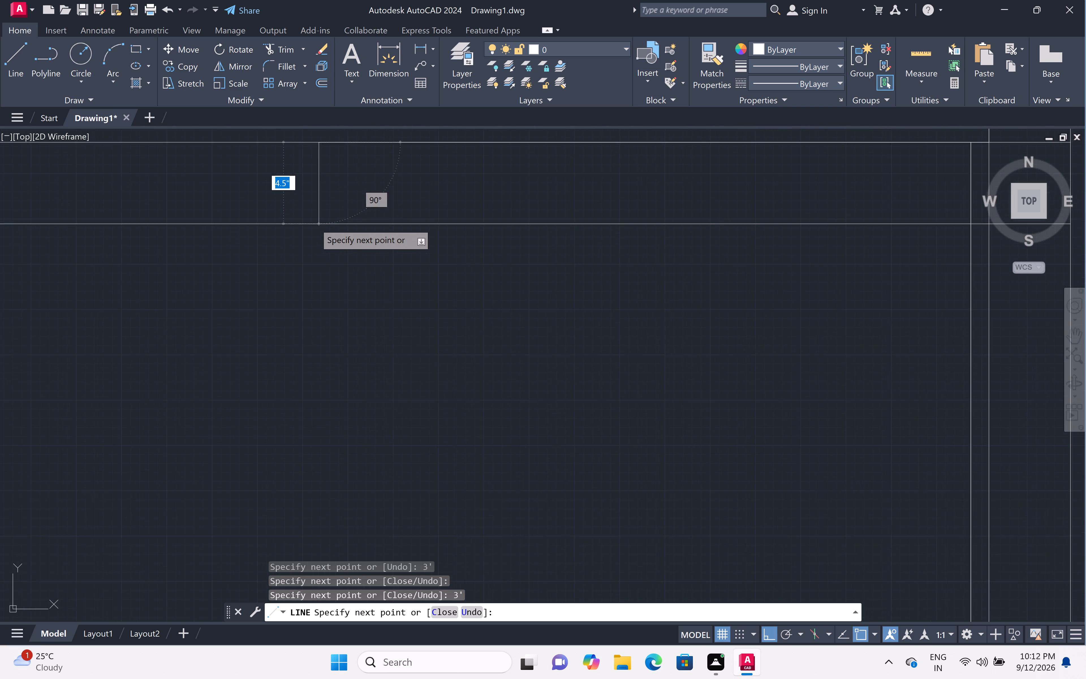
scroll(314, 223, up, 1)
click(321, 224)
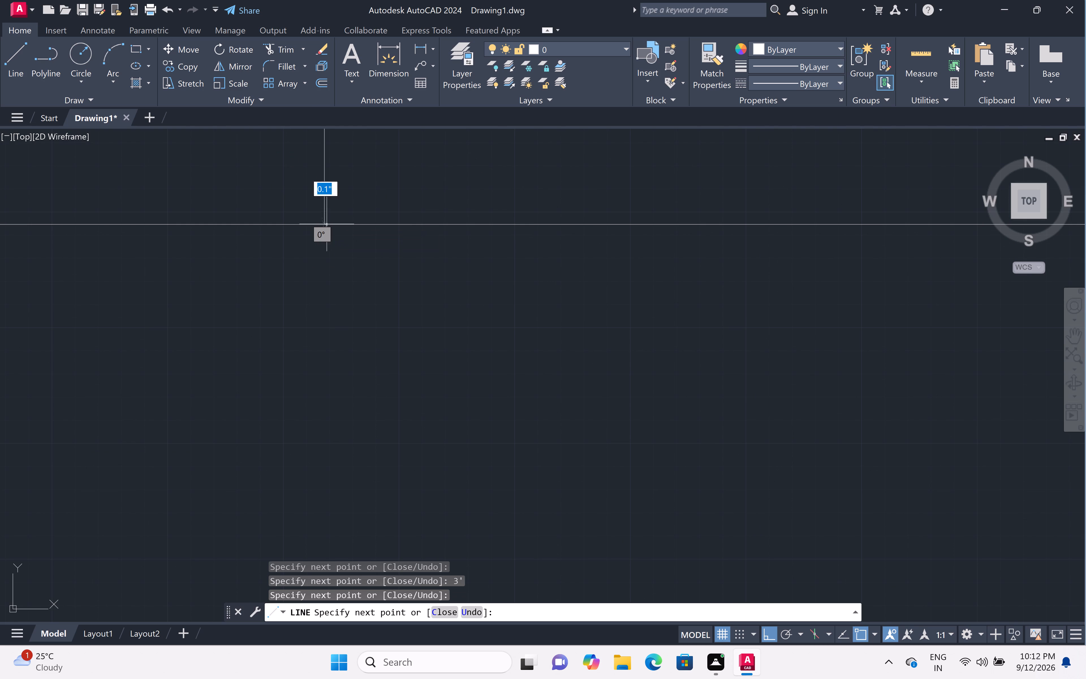
key(Escape)
From where the left-hand central wall's right face meets the bottom outer wall's inner face, draw a 1" line up and a 3' line leftward.
scroll(404, 218, down, 5)
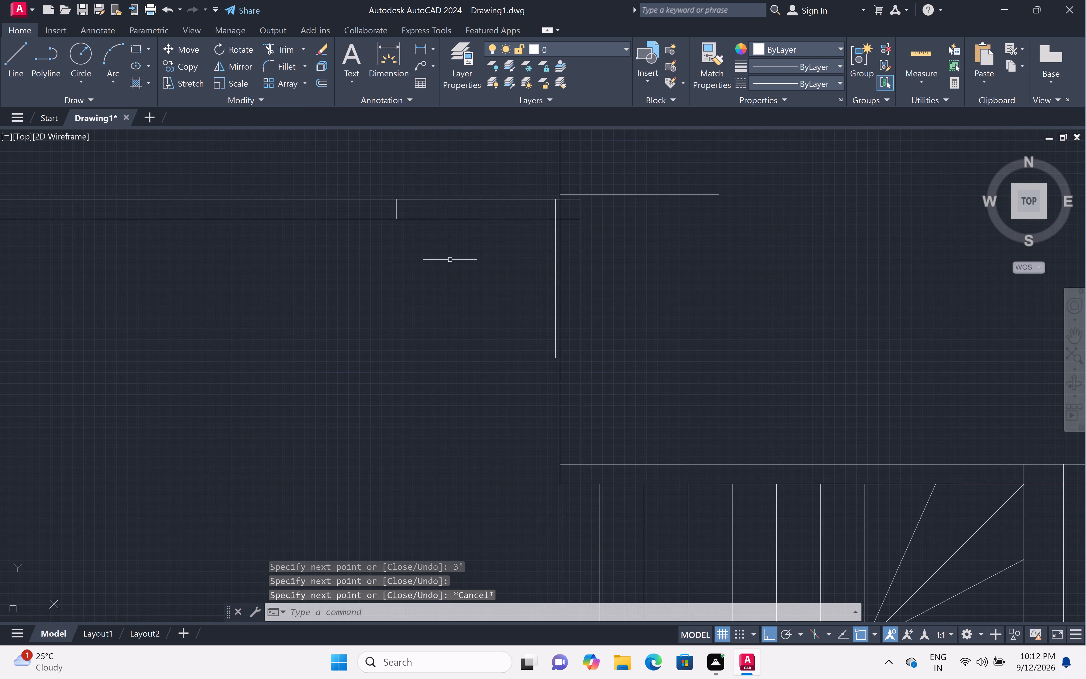
scroll(482, 272, down, 1)
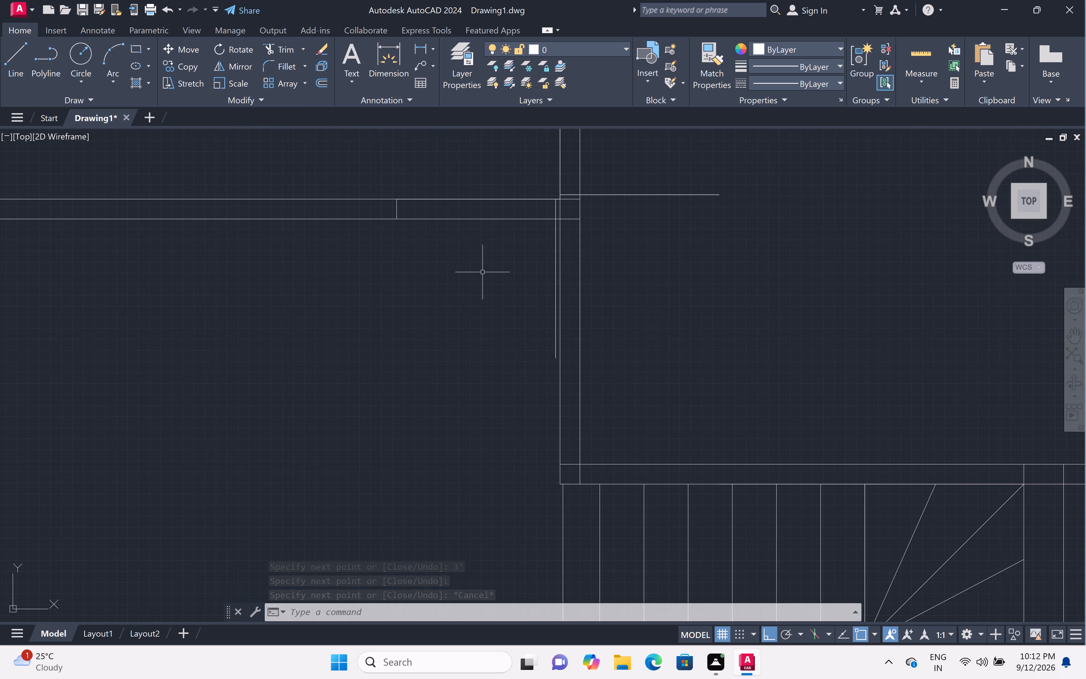
scroll(482, 272, down, 1)
middle_drag(404, 336, 412, 325)
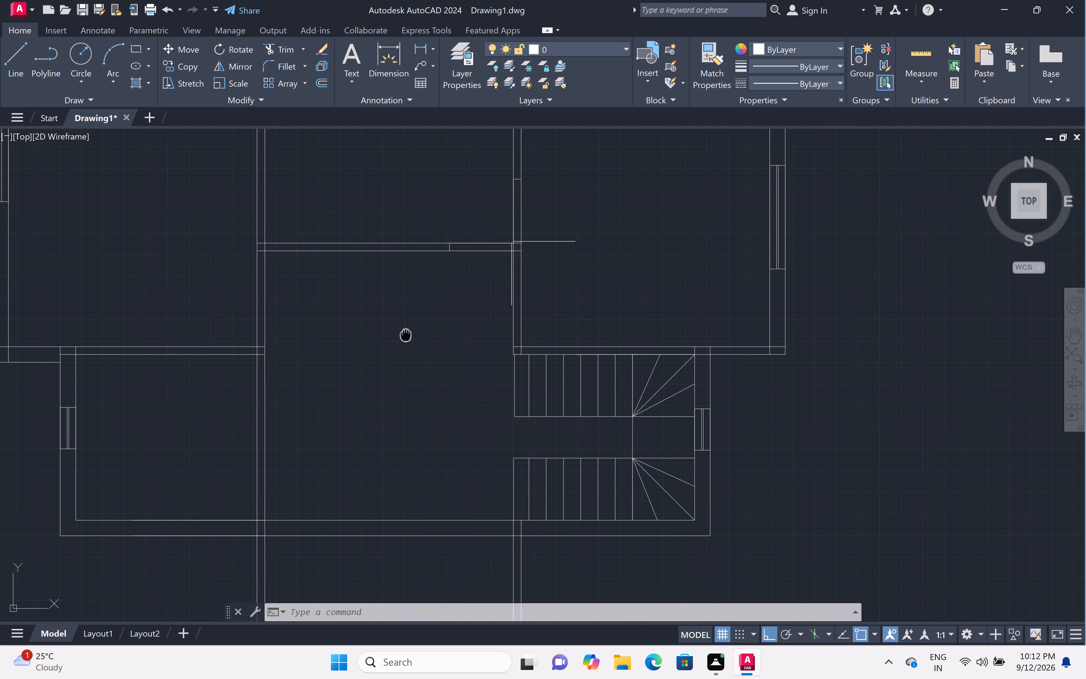
middle_drag(412, 325, 484, 272)
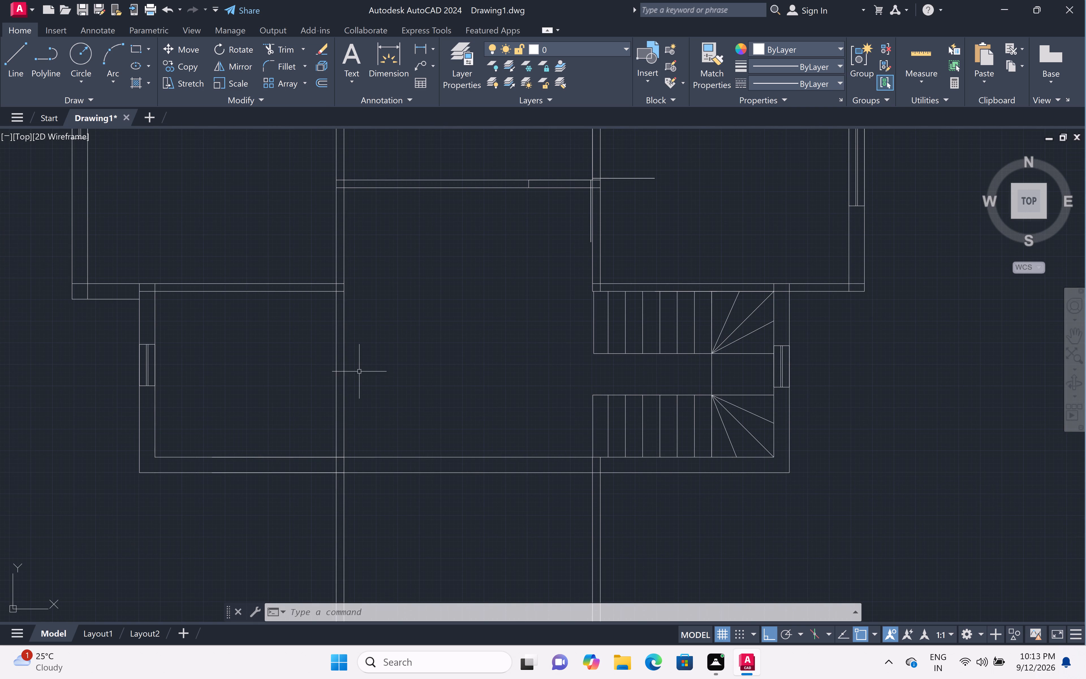
scroll(343, 455, up, 2)
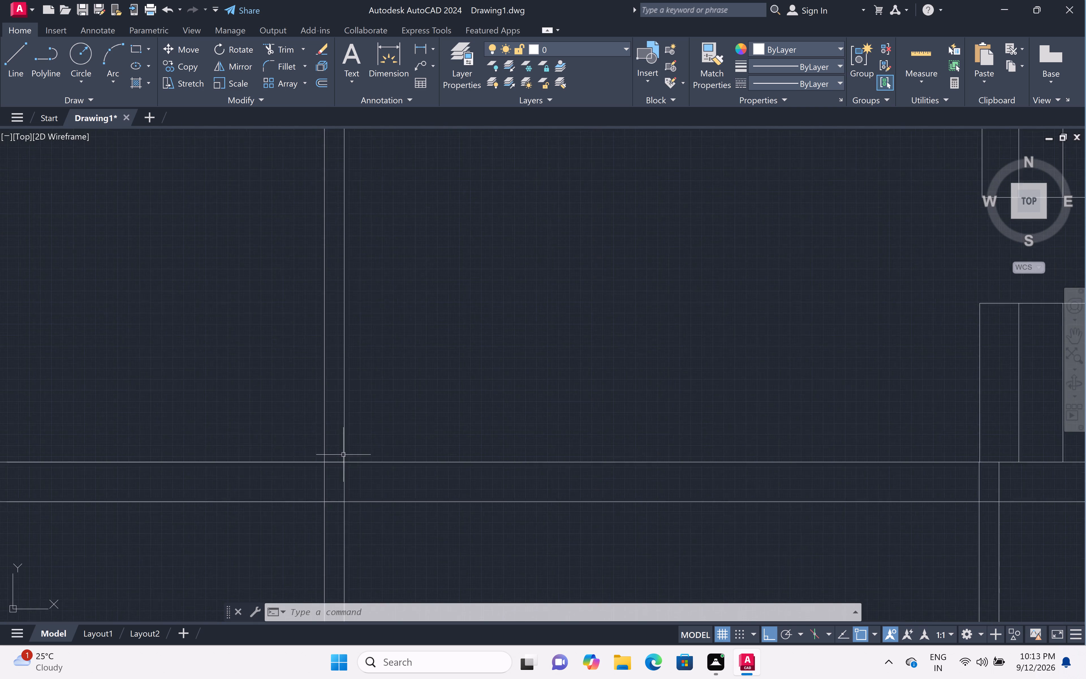
scroll(343, 455, up, 1)
key(l)
key(space)
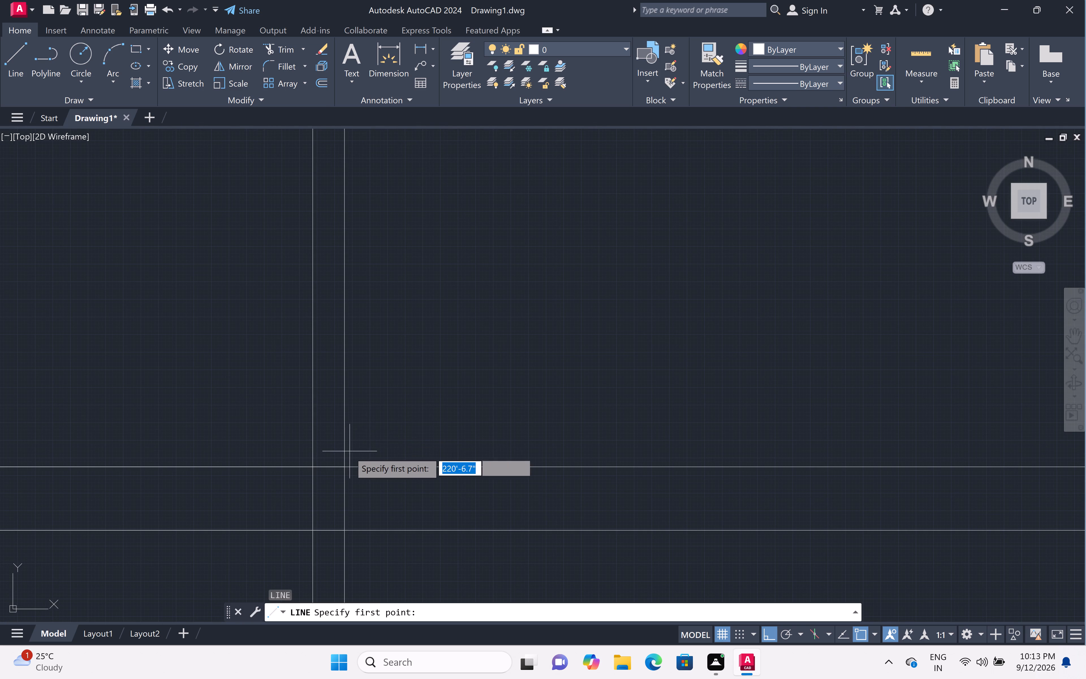
click(348, 470)
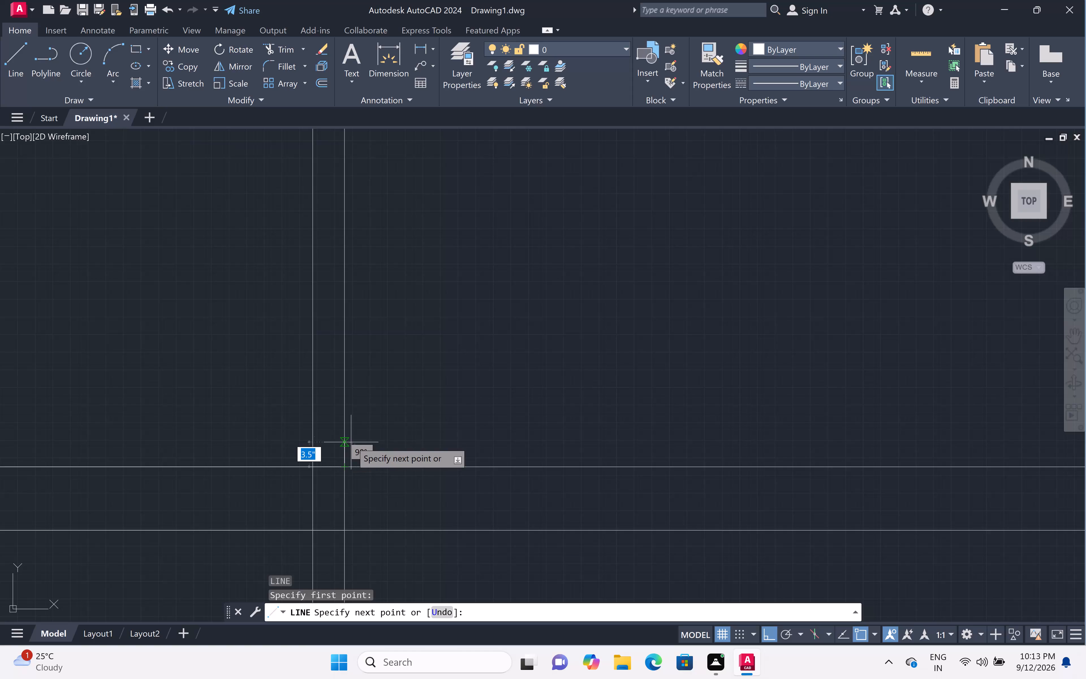
text(1")
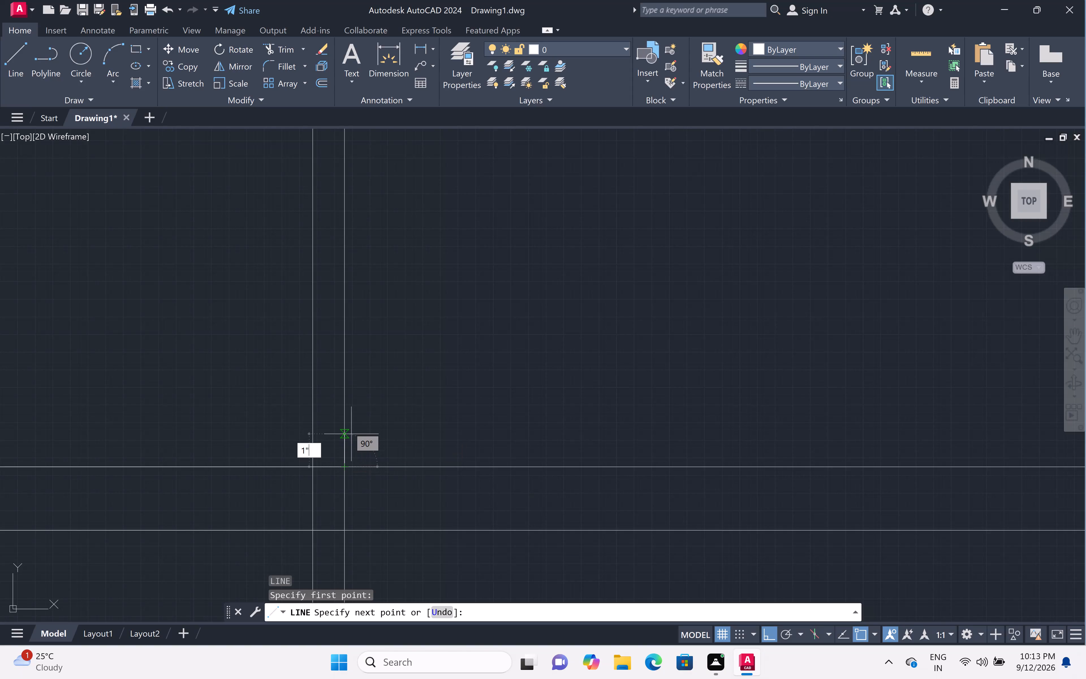
key(space)
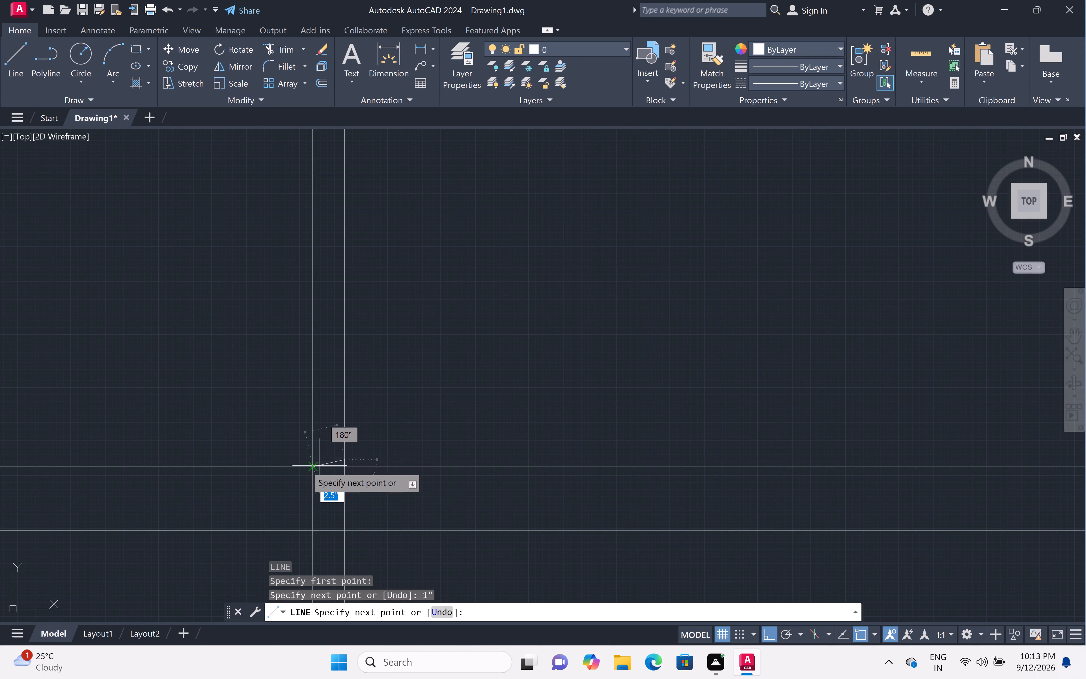
middle_drag(246, 449, 469, 407)
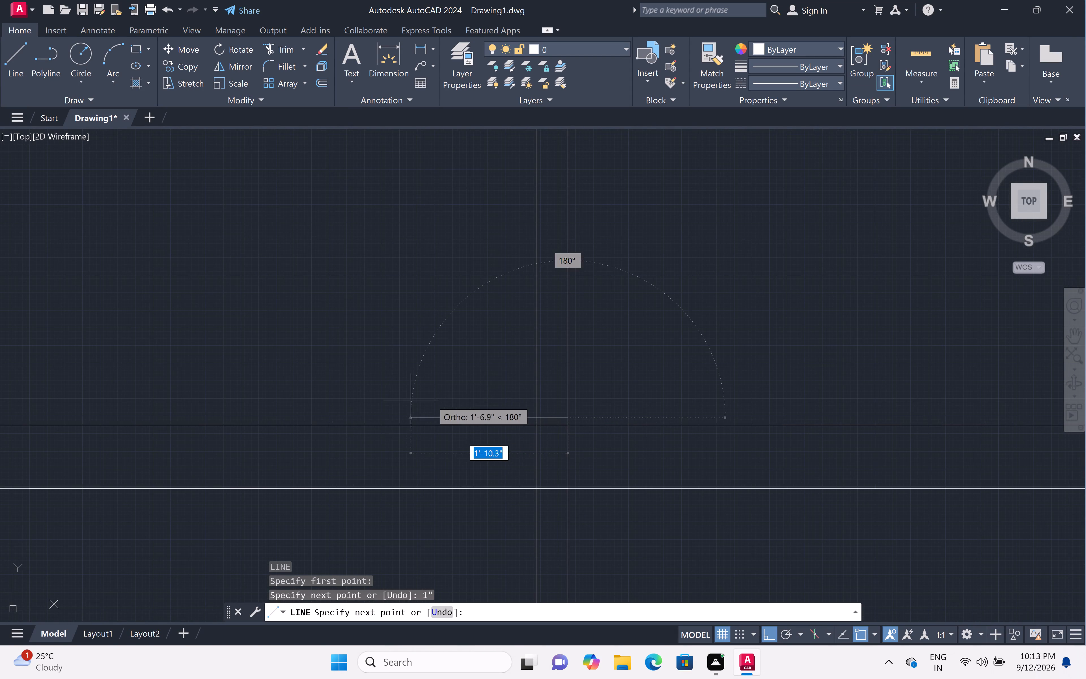
text(3')
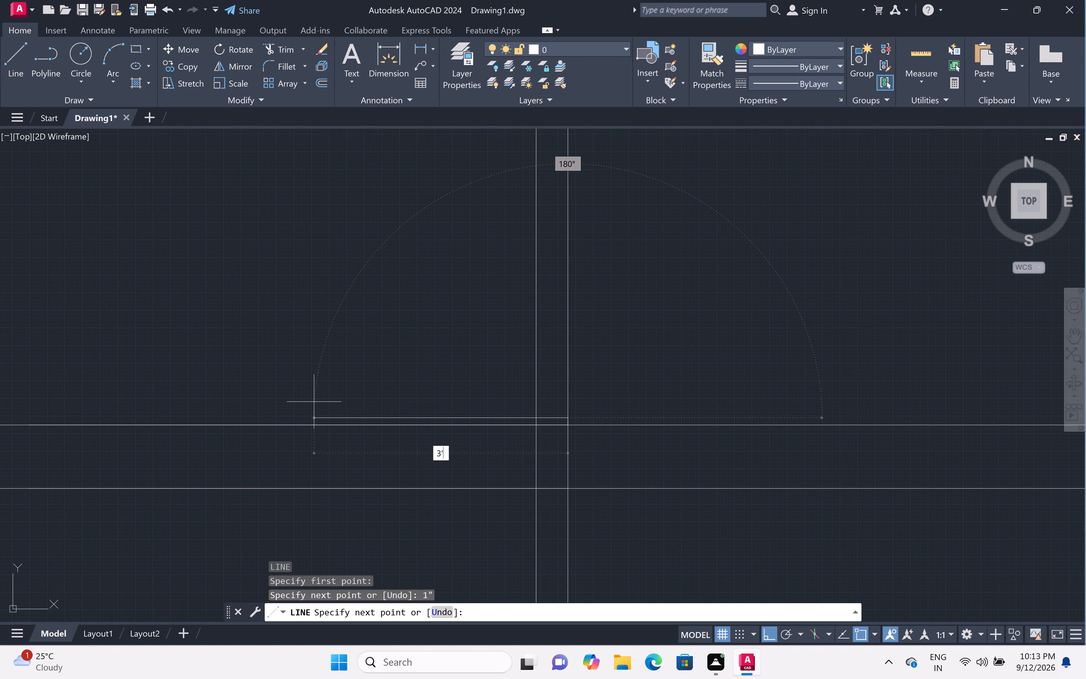
key(space)
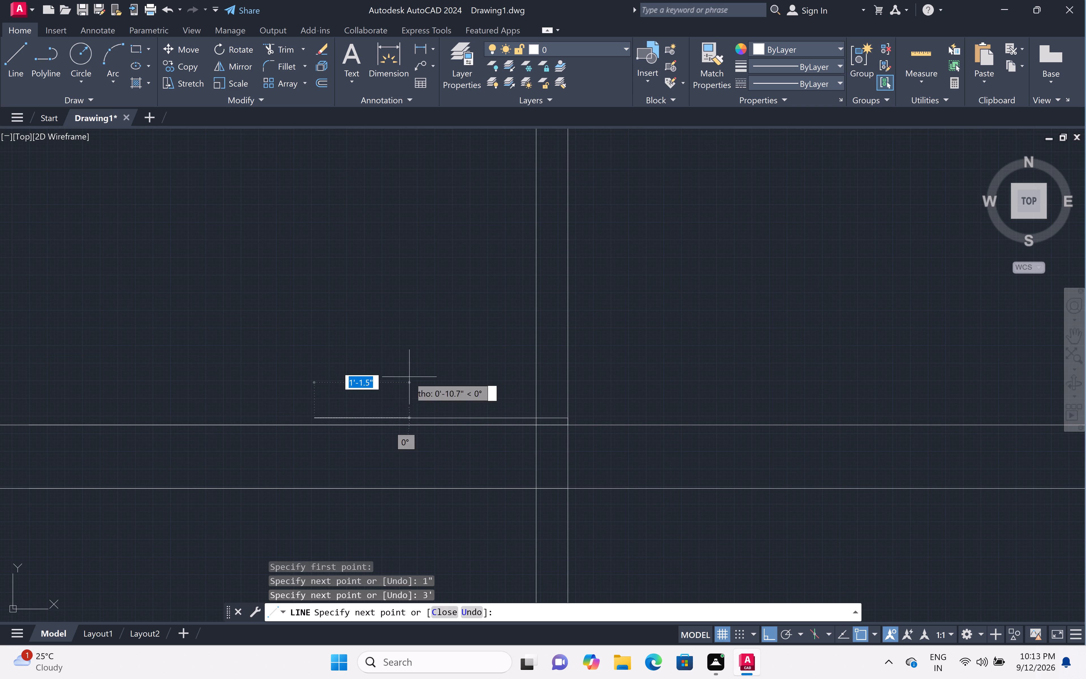
Draw a 3' line up the wall's right face from the horizontal door line's wall end, continuing across the wall thickness to its left face.
click(566, 418)
click(566, 416)
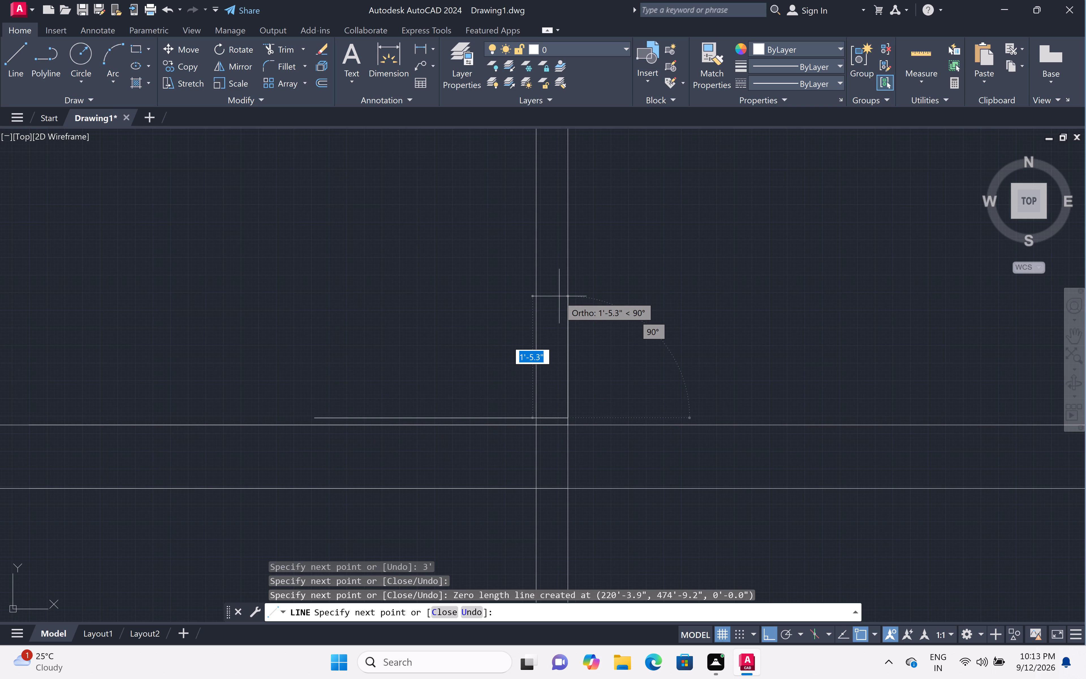
text(3')
key(space)
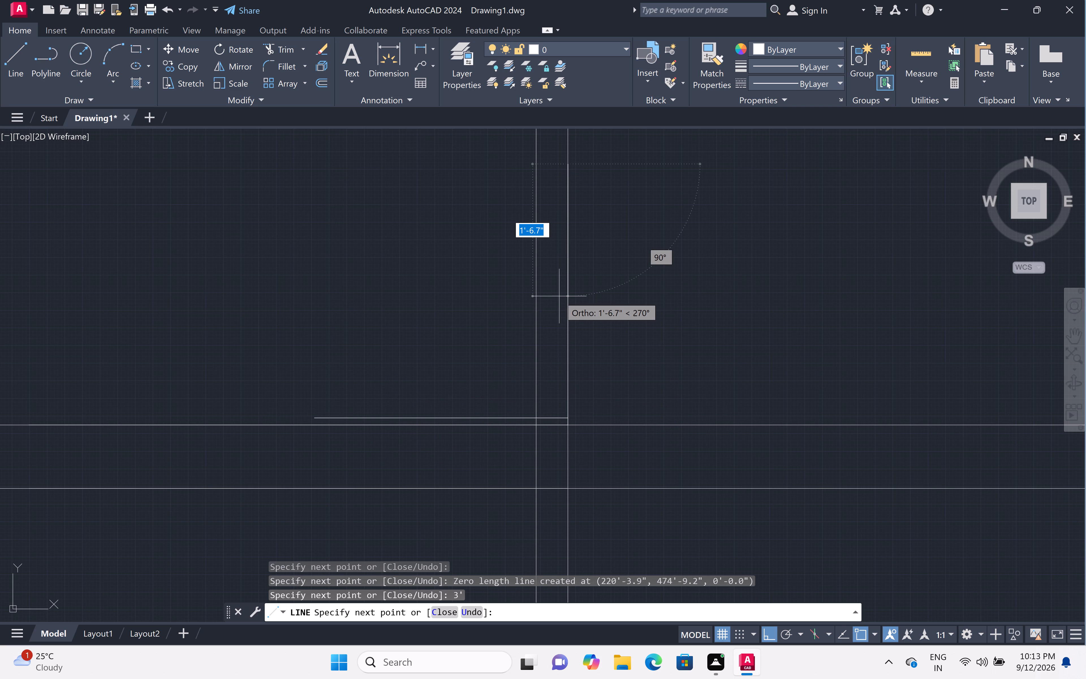
click(535, 160)
key(Escape)
Draw a 12' line along the bottom outer wall's outer face between the inner faces of the two central walls.
scroll(585, 168, down, 3)
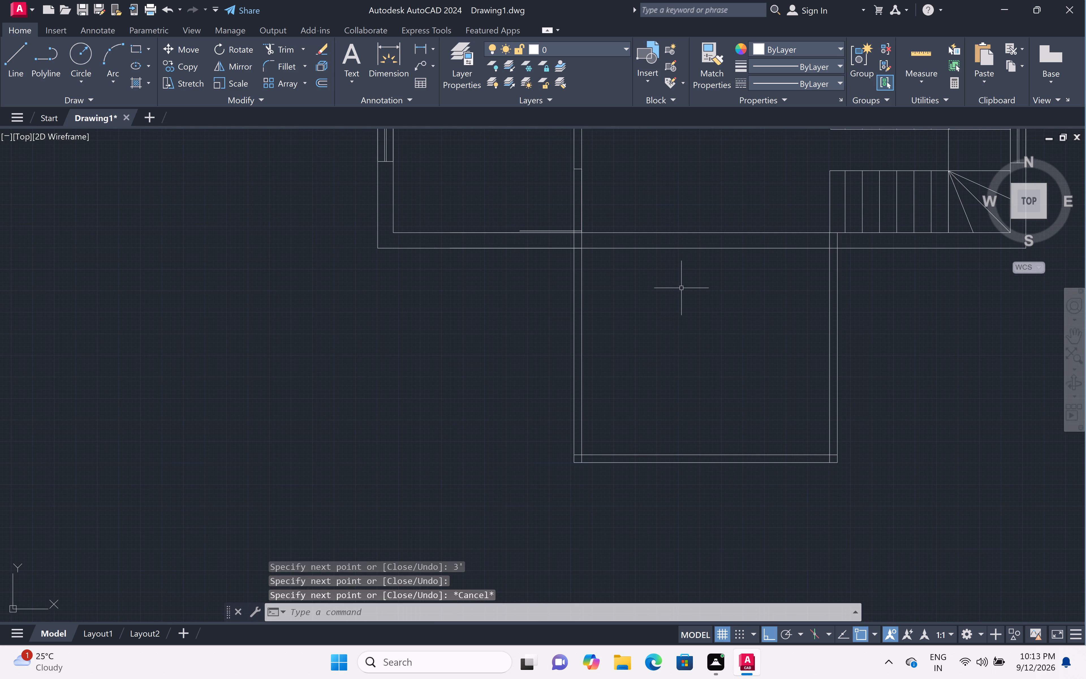
middle_drag(701, 213, 658, 227)
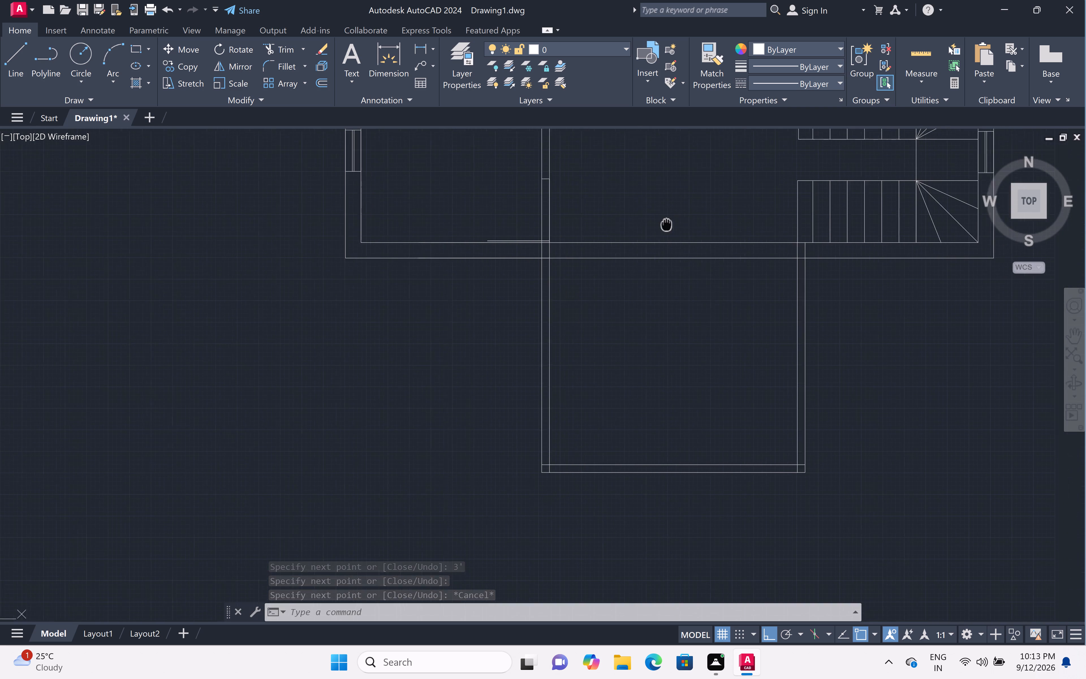
middle_drag(658, 227, 630, 238)
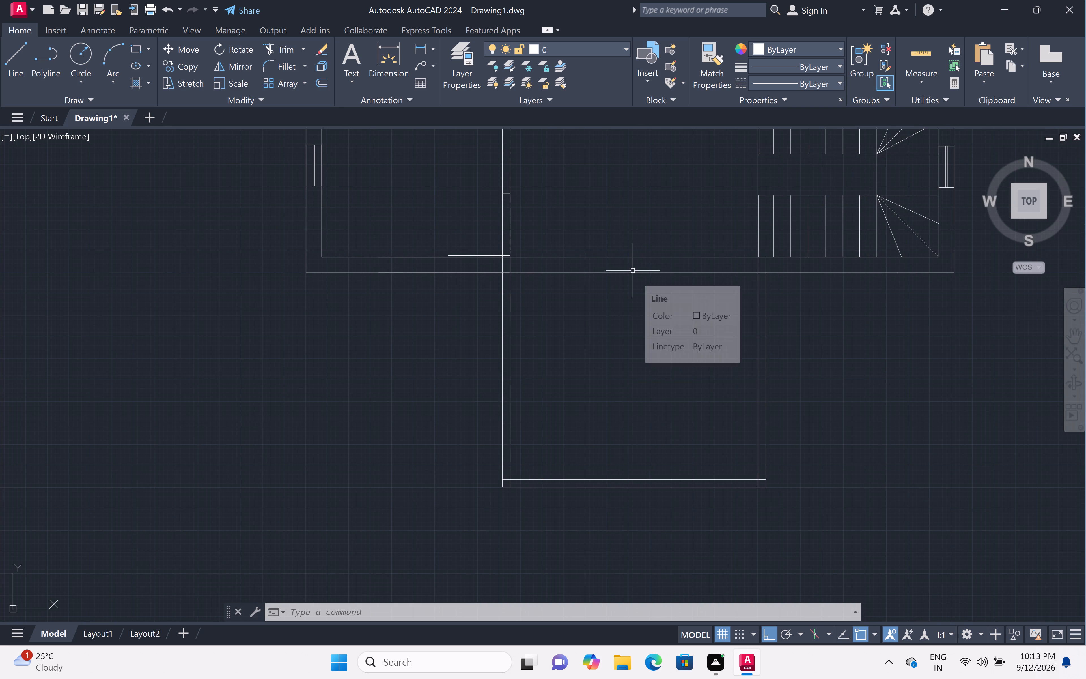
key(l)
key(space)
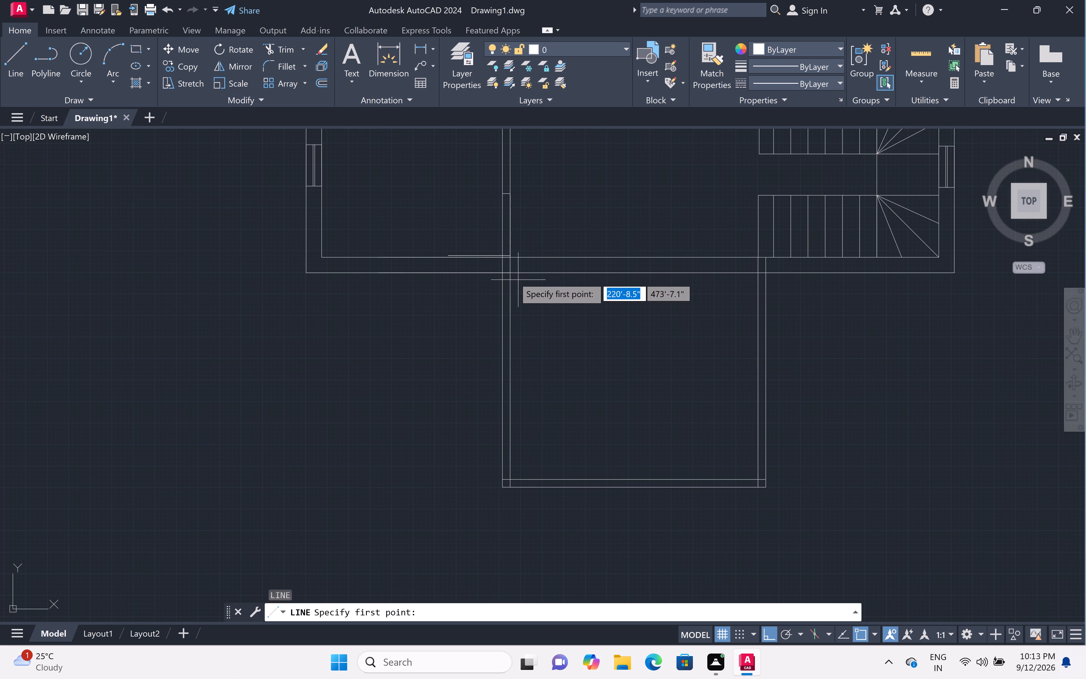
click(512, 276)
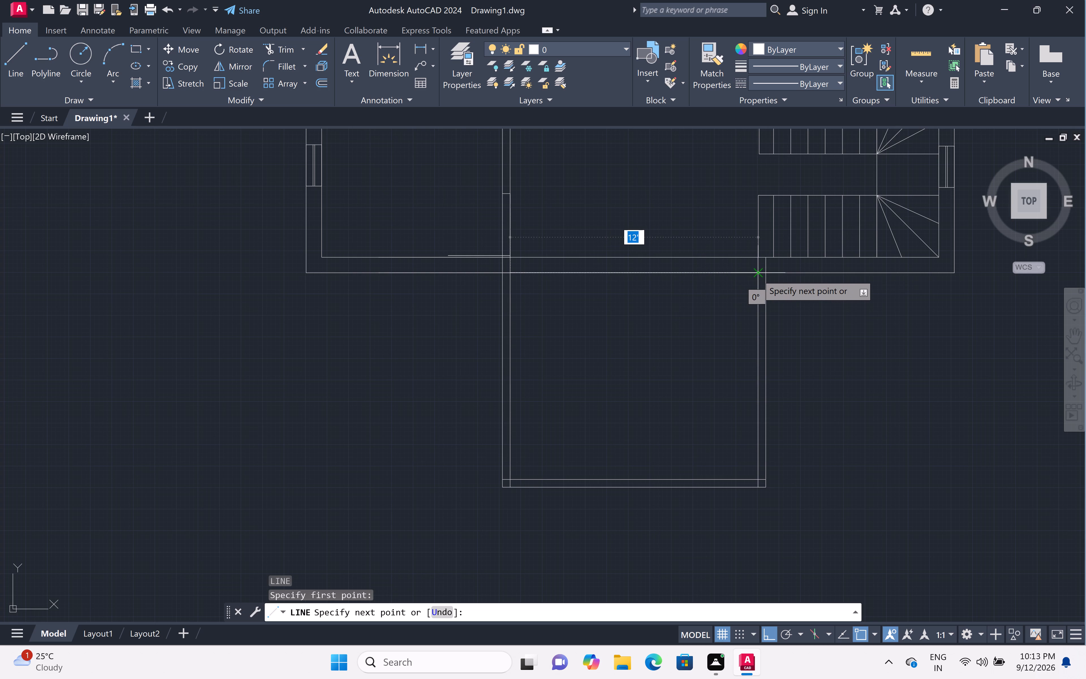
click(757, 274)
key(space)
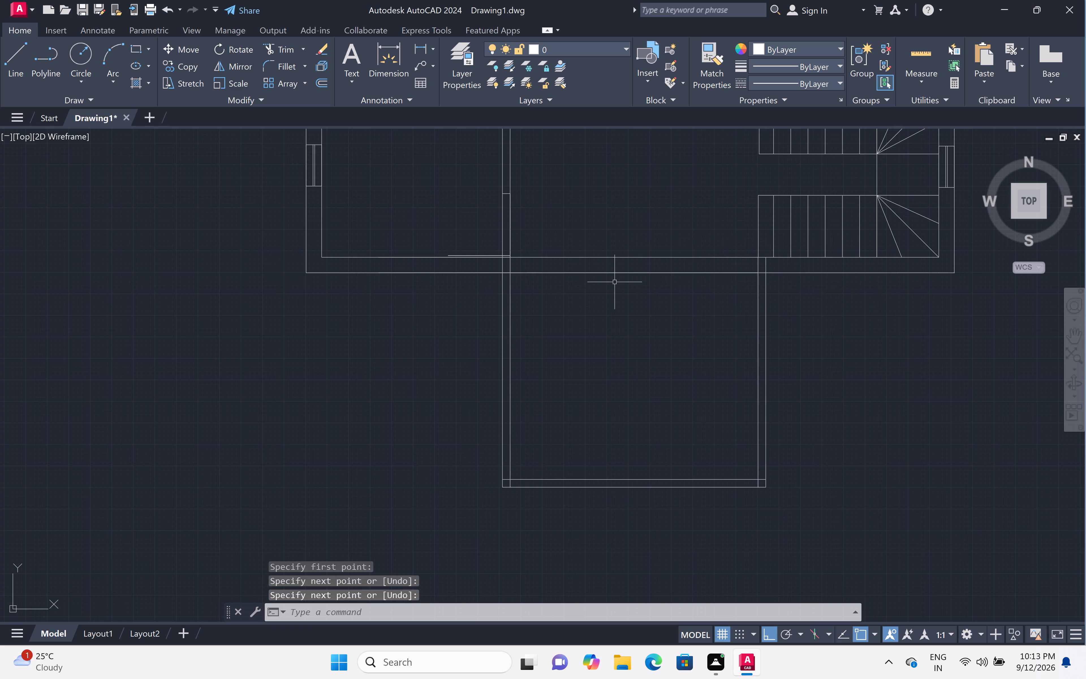
From the midpoint of the 12' line on the bottom outer wall's outer face, draw a 3' line rightward and a 3' line up.
key(l)
key(space)
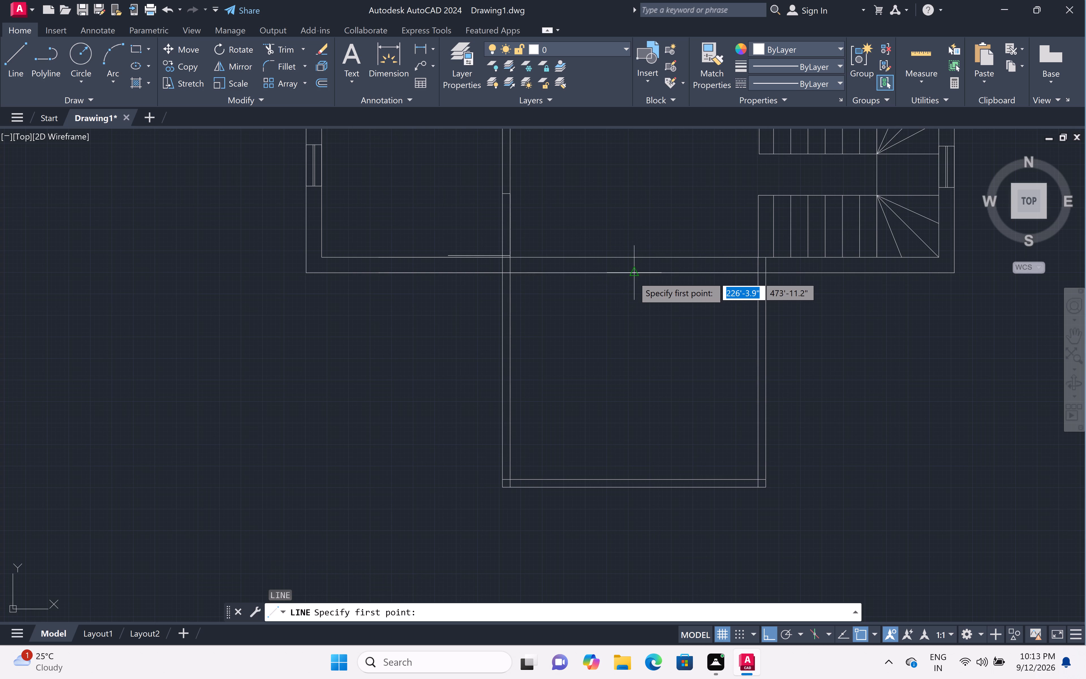
click(633, 276)
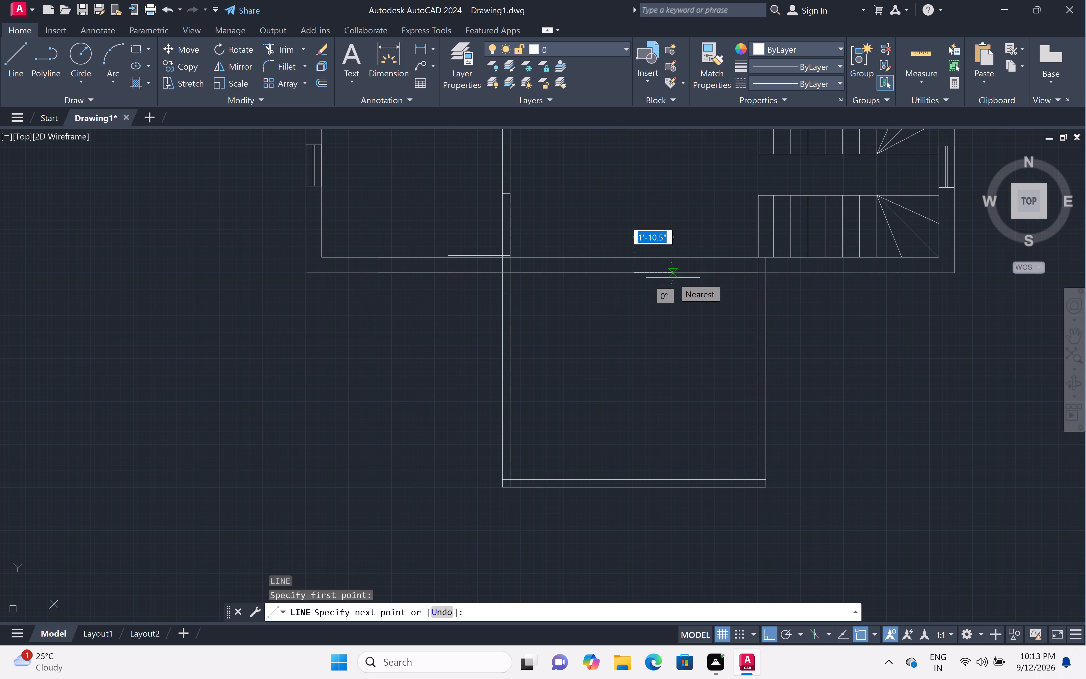
key(3)
key(apostrophe)
key(space)
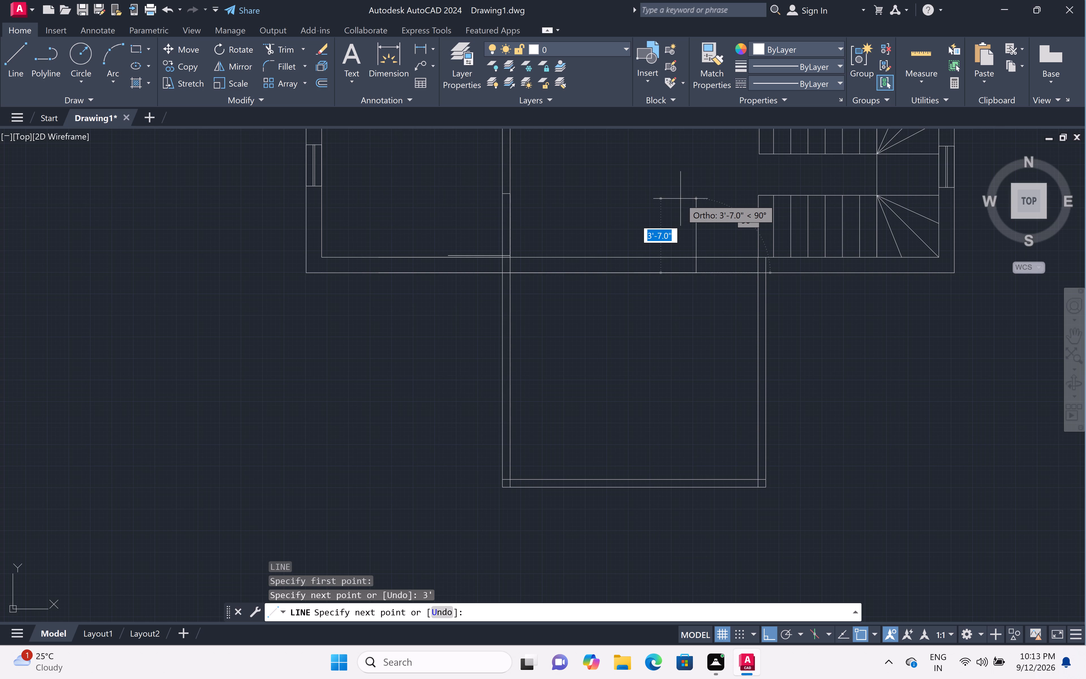
text(3')
key(space)
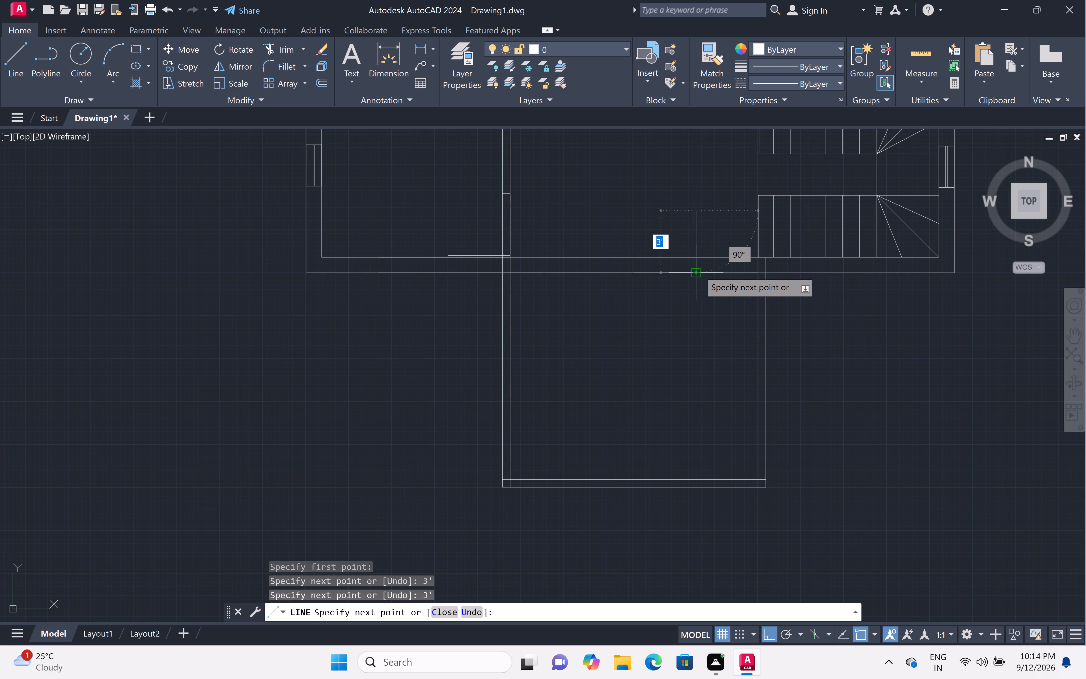
key(space)
From the same midpoint, draw a 3' line leftward and a 3' line up, continuing back down to the wall's outer face.
key(space)
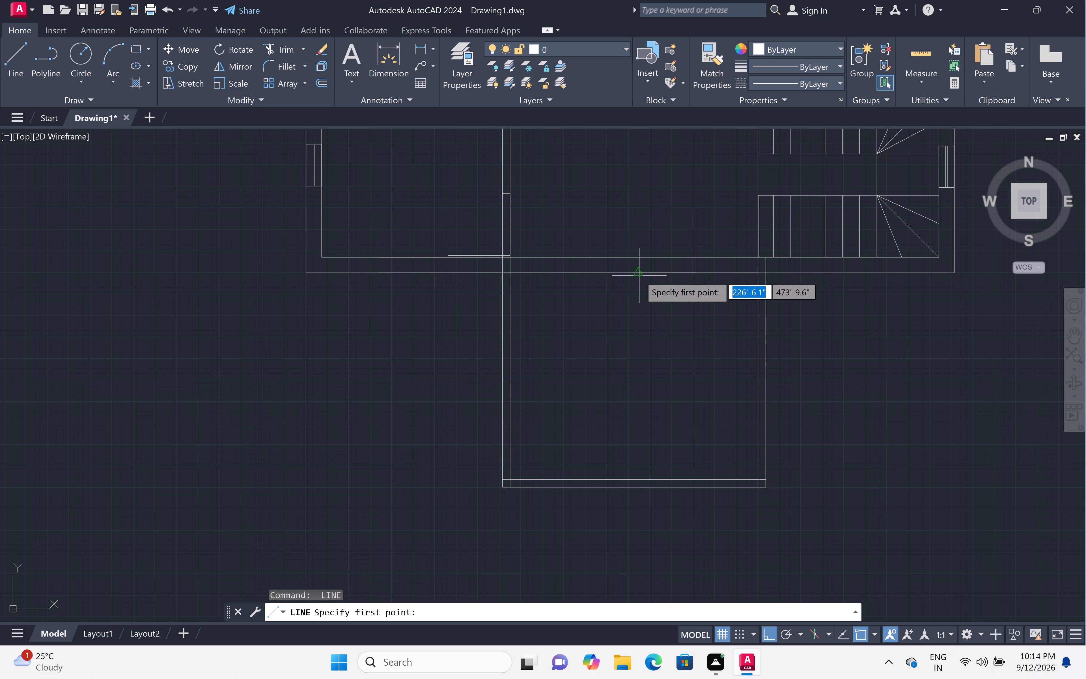
click(639, 275)
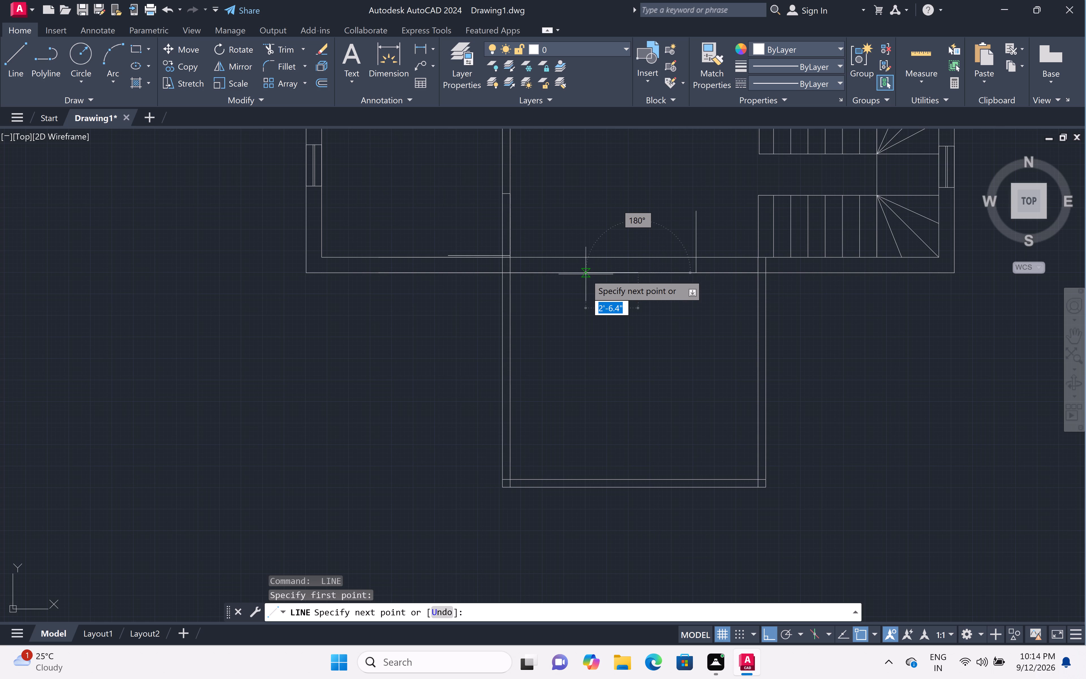
key(3)
text(')
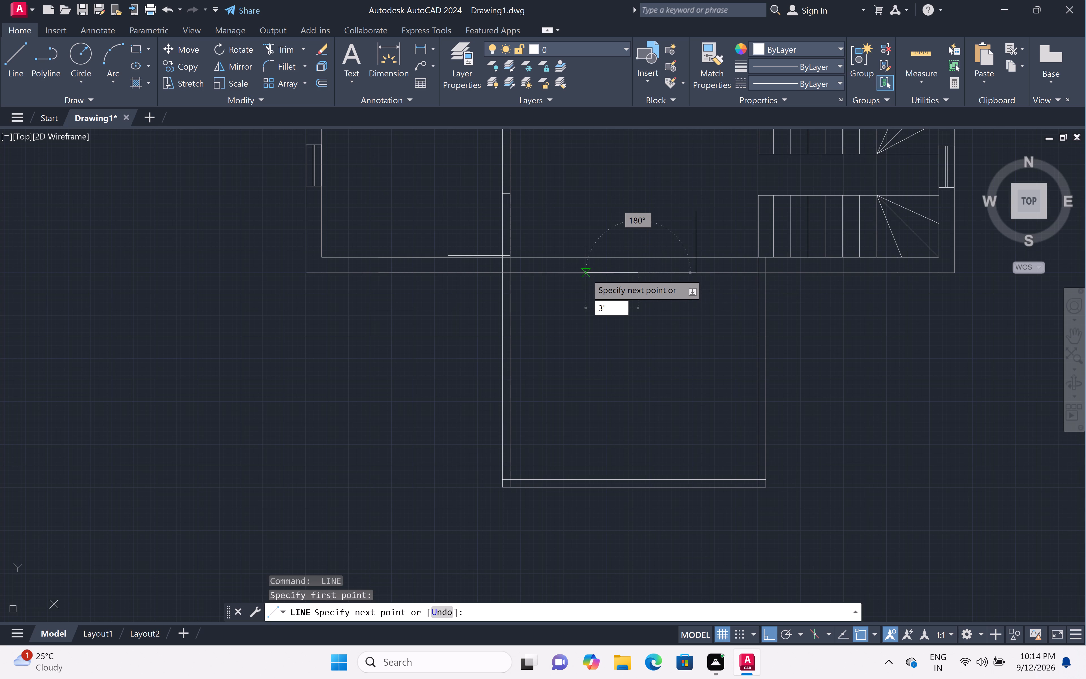
key(space)
text(3')
key(space)
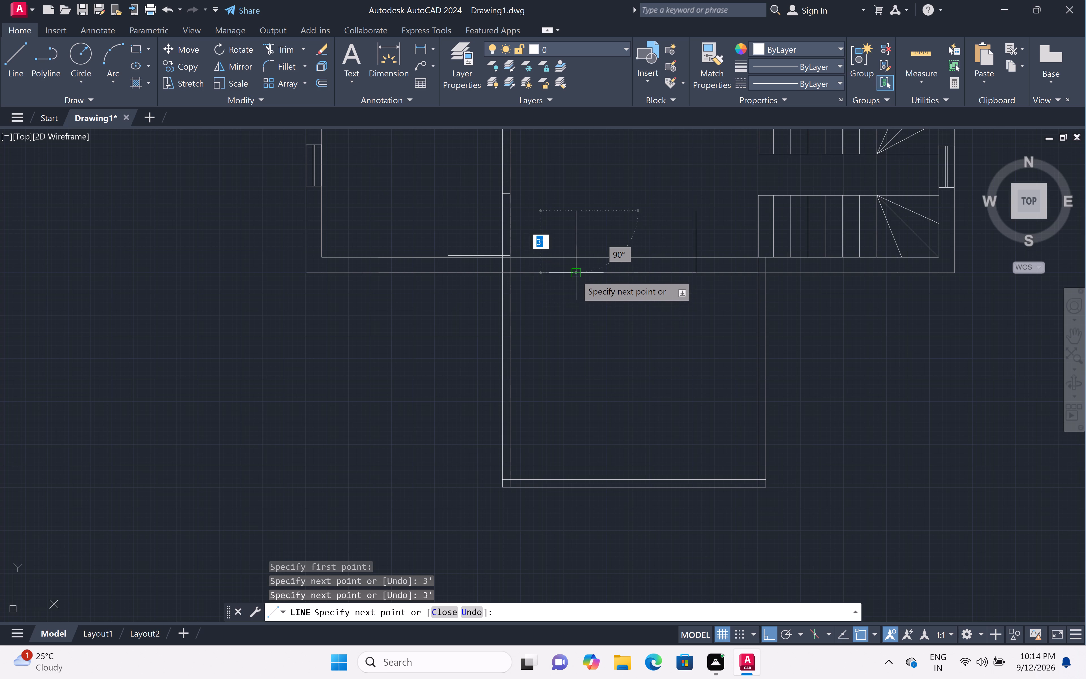
click(576, 275)
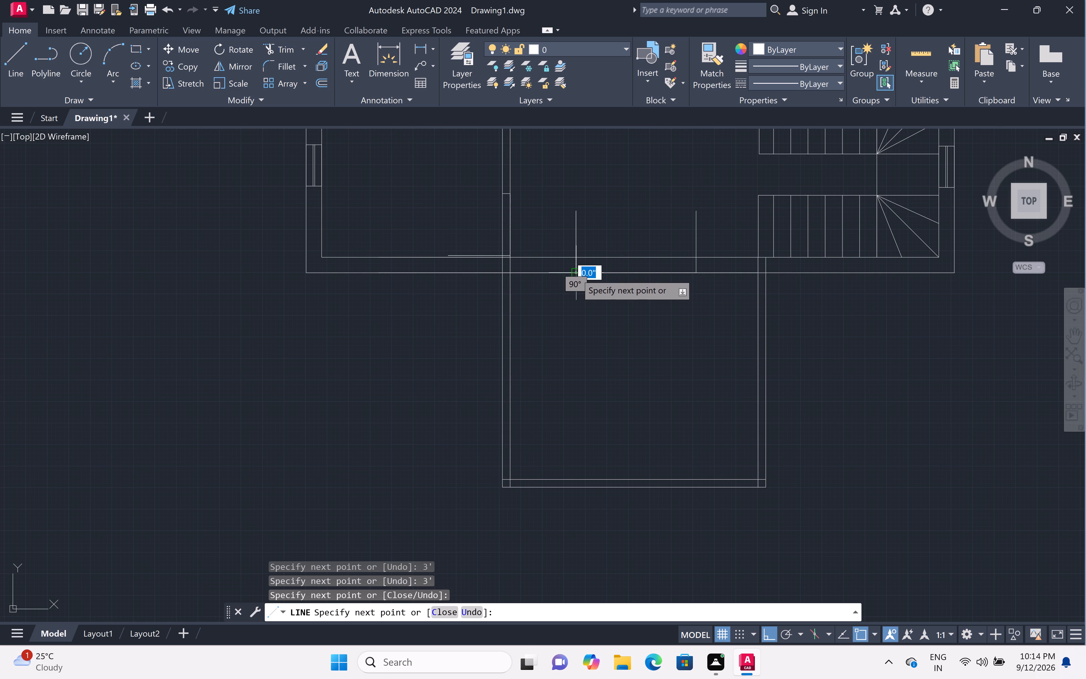
key(Escape)
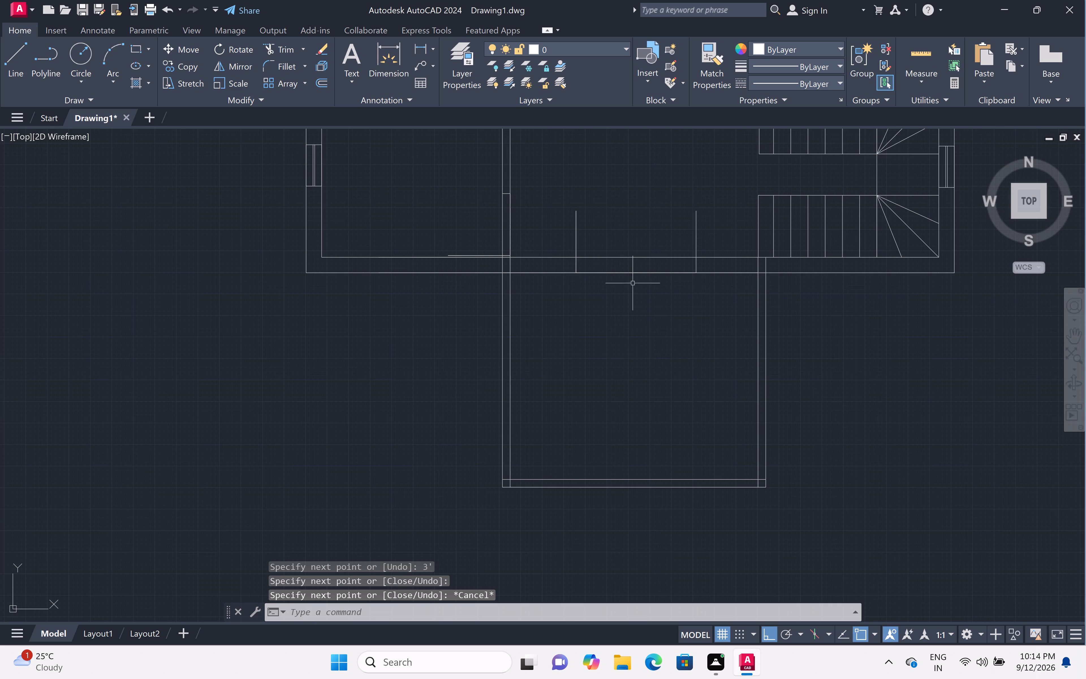
Erase the duplicate of the left-hand 3' vertical door line at the bottom outer wall.
scroll(637, 233, up, 3)
scroll(637, 233, down, 1)
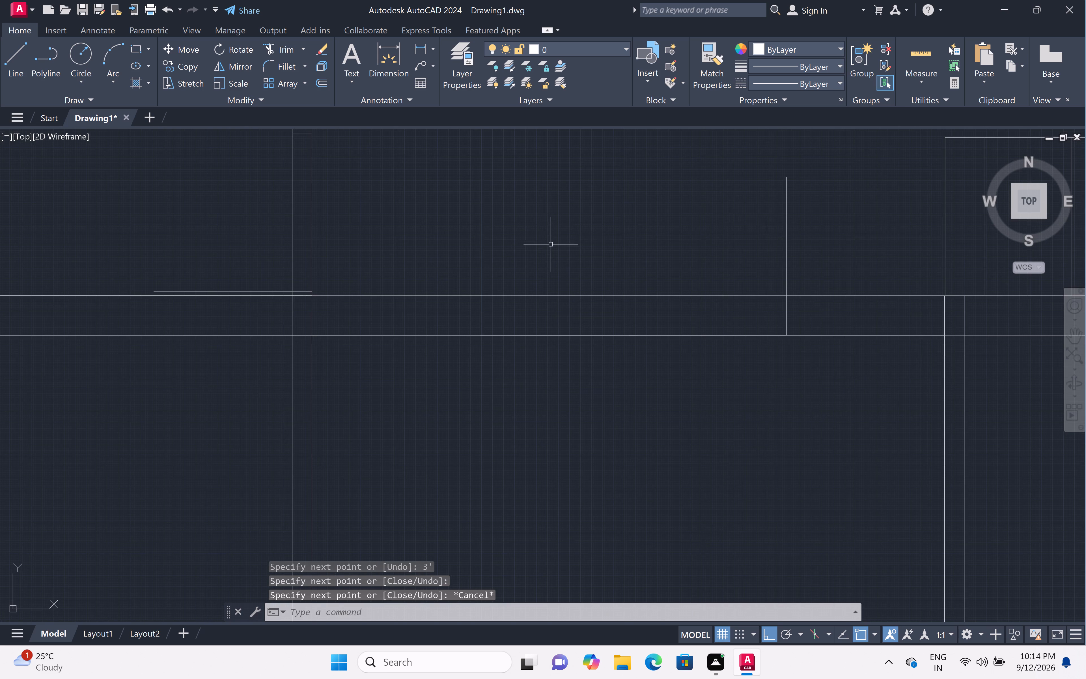
click(480, 267)
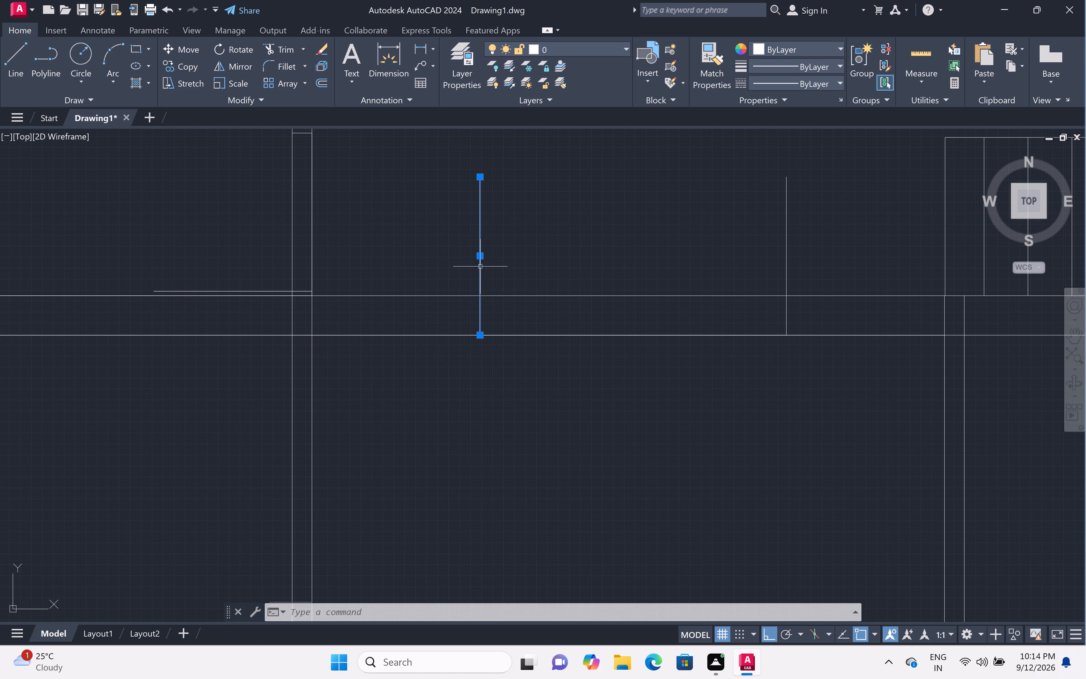
key(Delete)
From where the left-hand central wall's right face meets the middle-bay partition's upper face, draw a 1" line up and a 3' line leftward.
scroll(560, 245, down, 2)
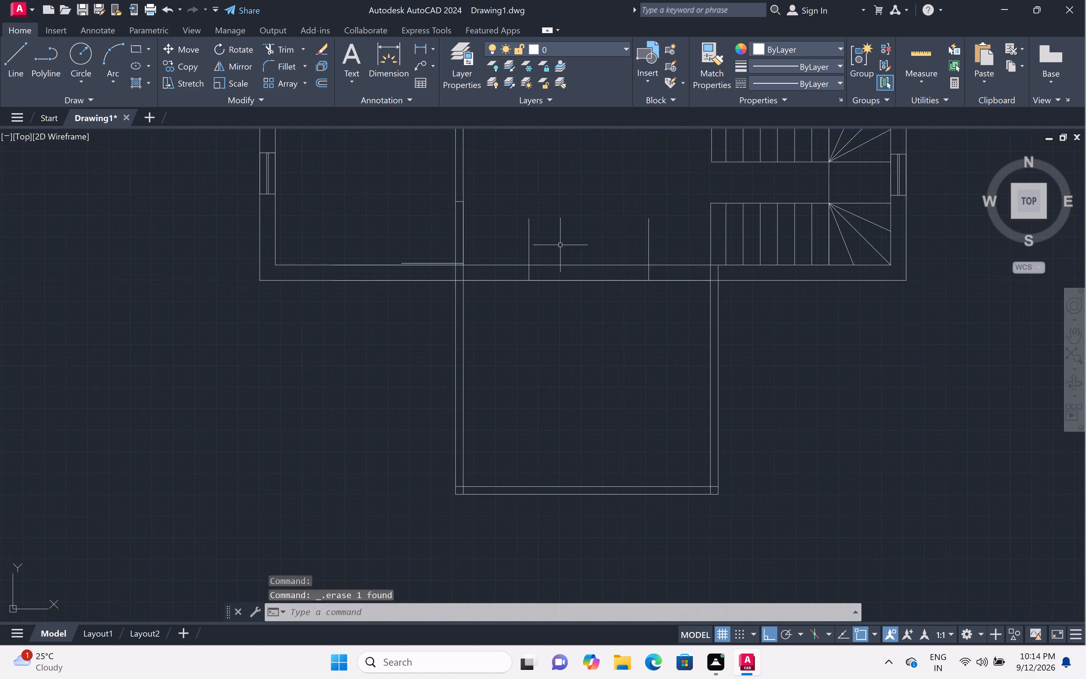
scroll(560, 245, down, 2)
middle_drag(565, 238, 574, 320)
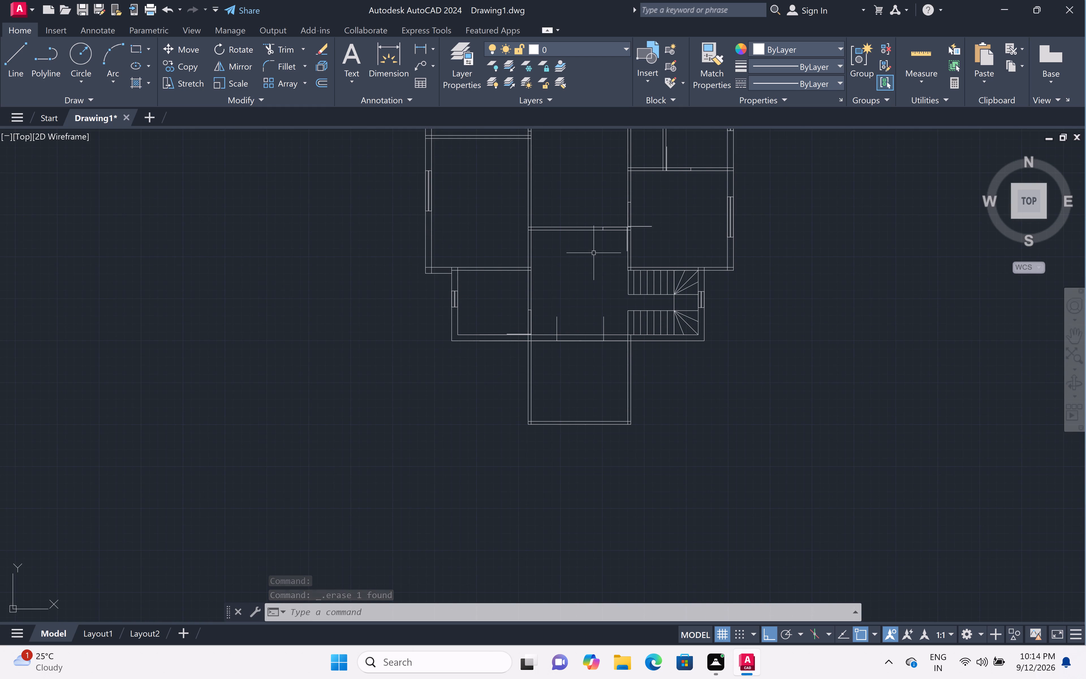
middle_drag(577, 275, 569, 295)
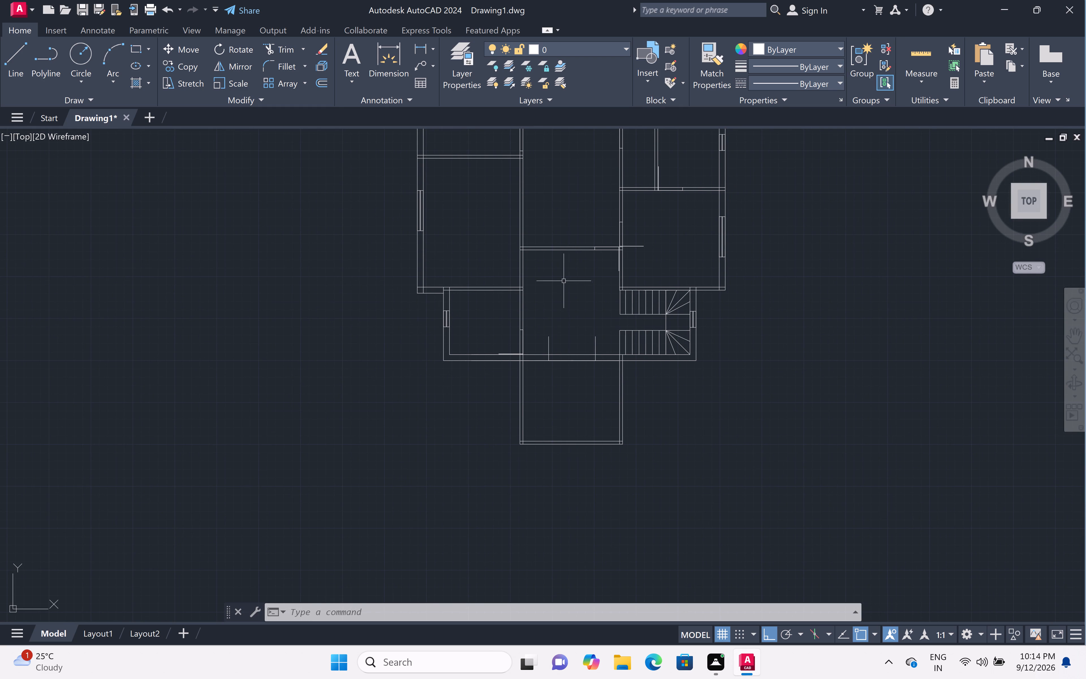
middle_drag(550, 300, 546, 333)
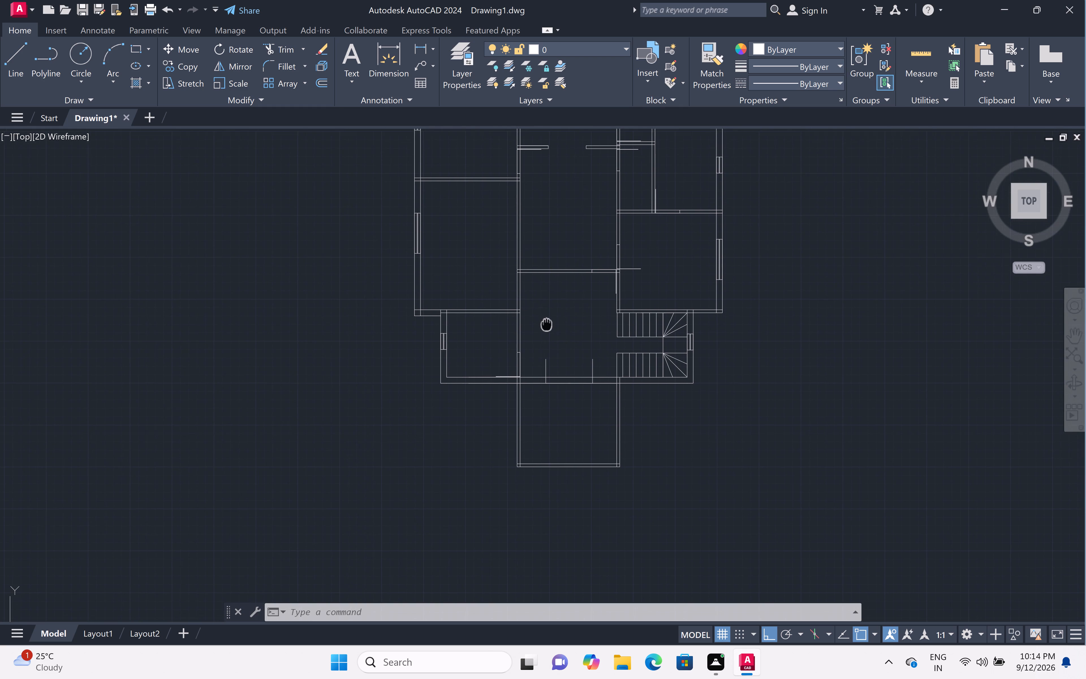
middle_drag(546, 333, 541, 351)
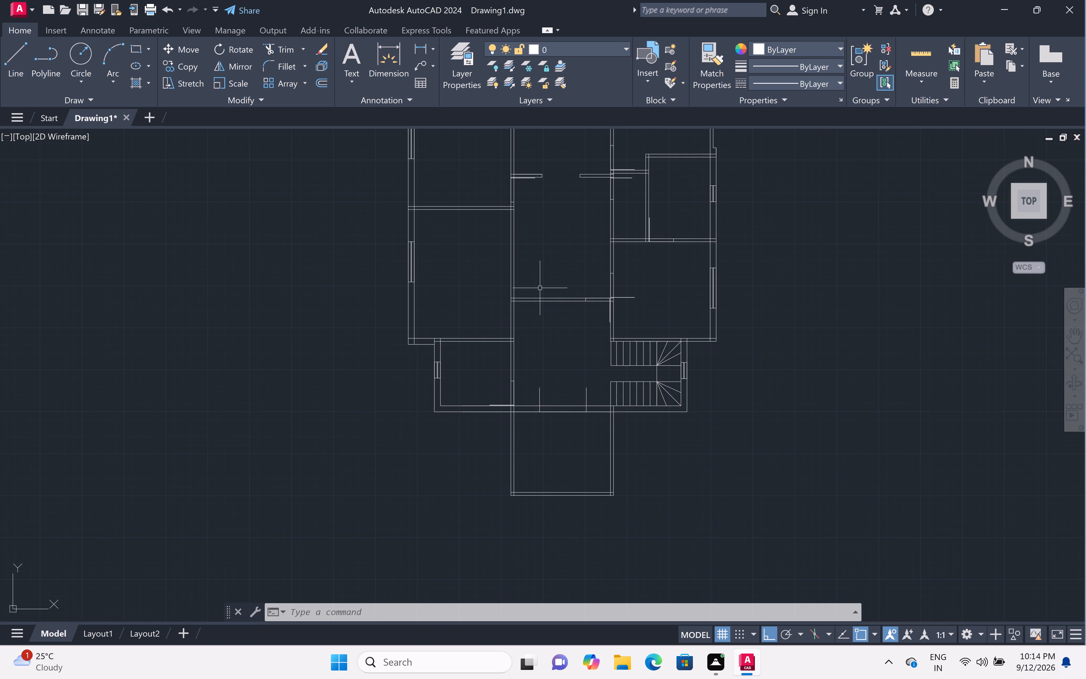
scroll(519, 286, up, 3)
scroll(524, 288, down, 1)
key(l)
key(space)
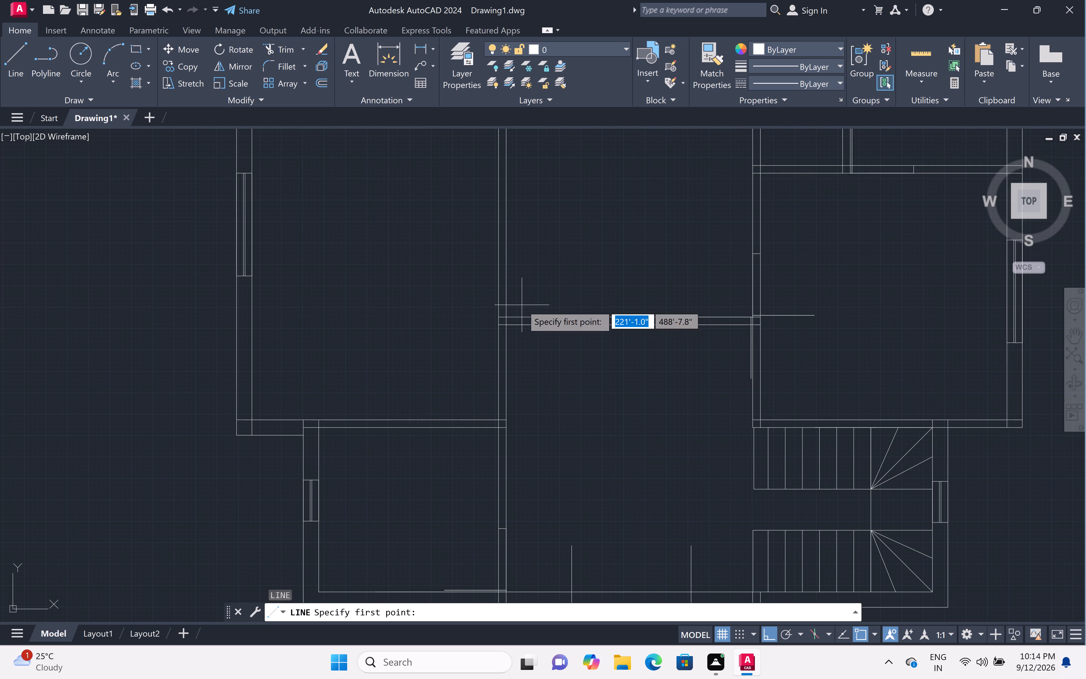
scroll(508, 313, up, 2)
click(506, 322)
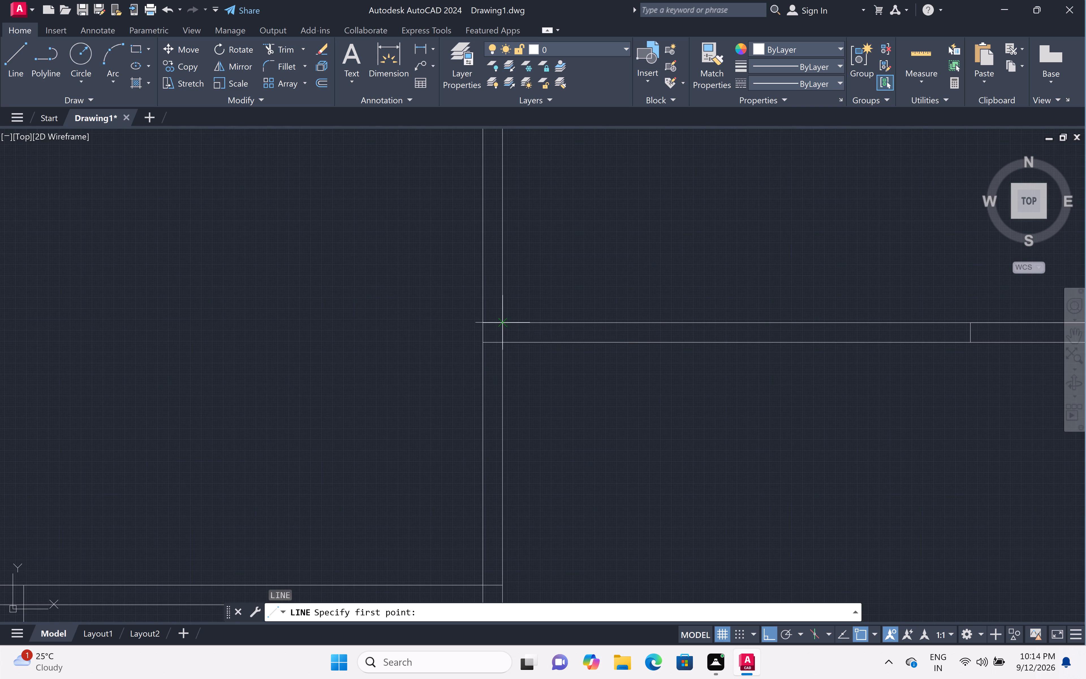
key(1)
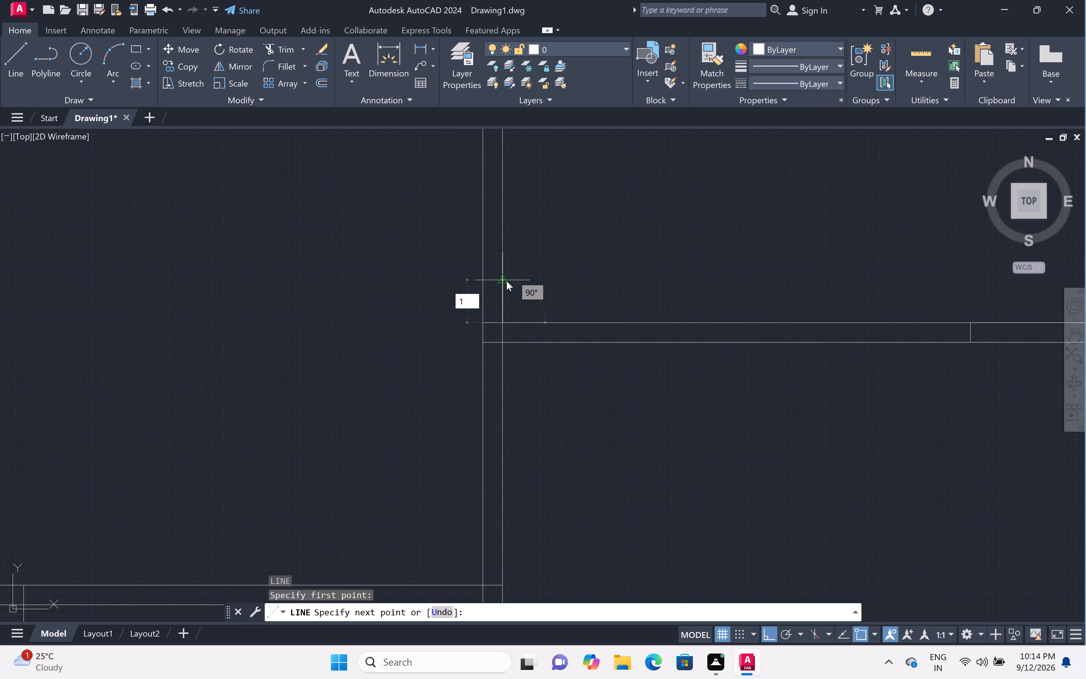
key(shift+quotedbl)
key(space)
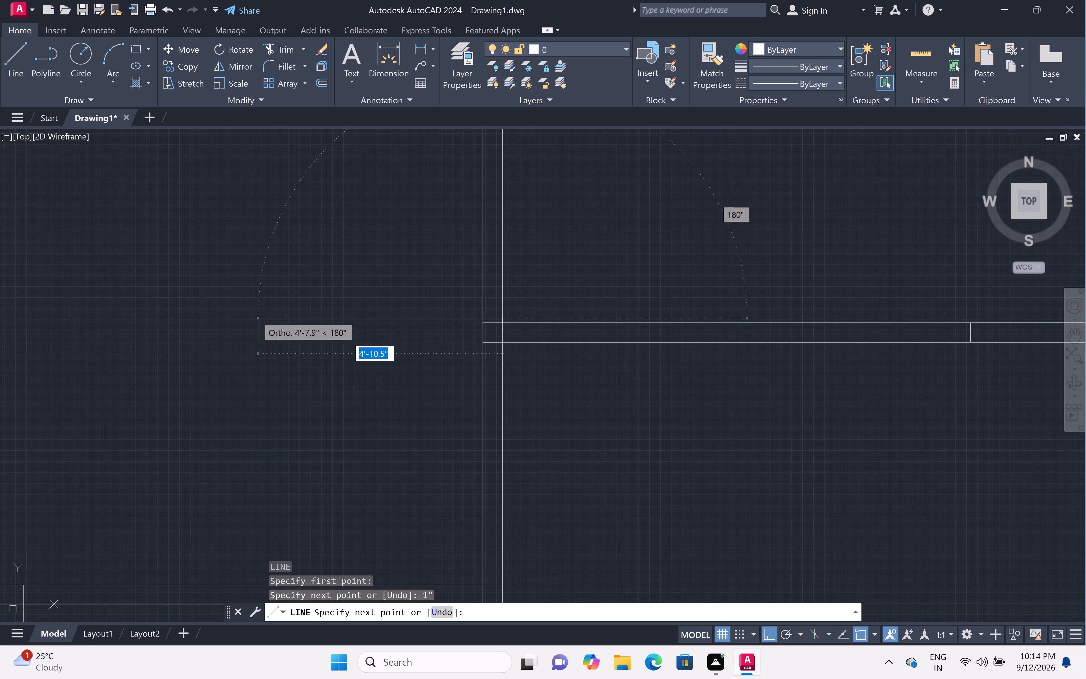
key(3)
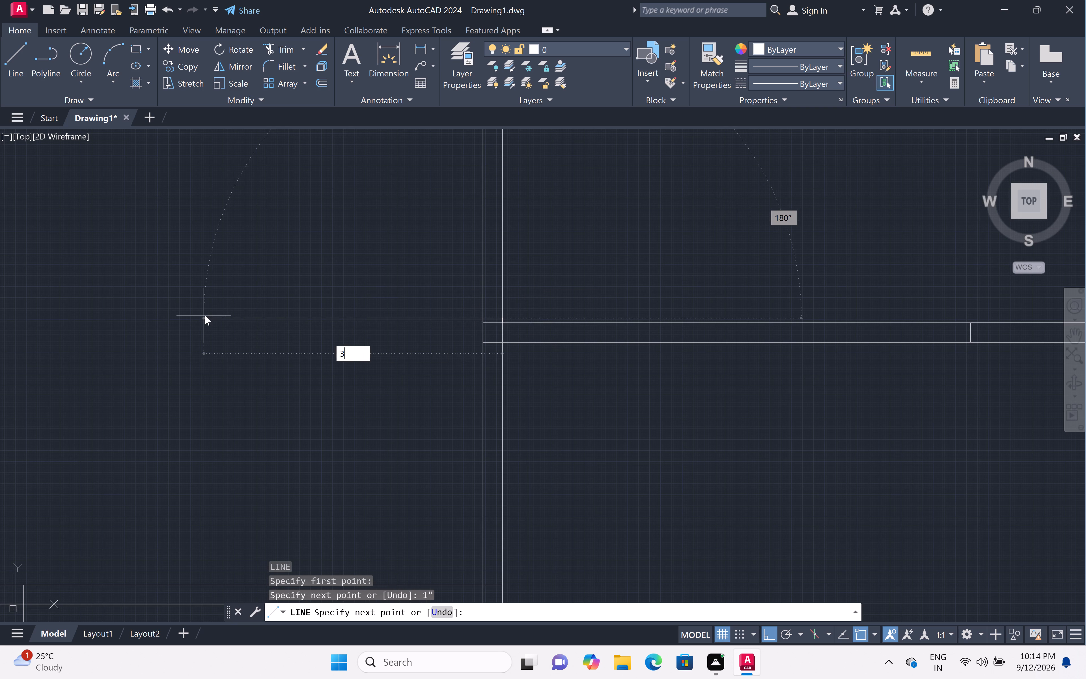
key(apostrophe)
key(space)
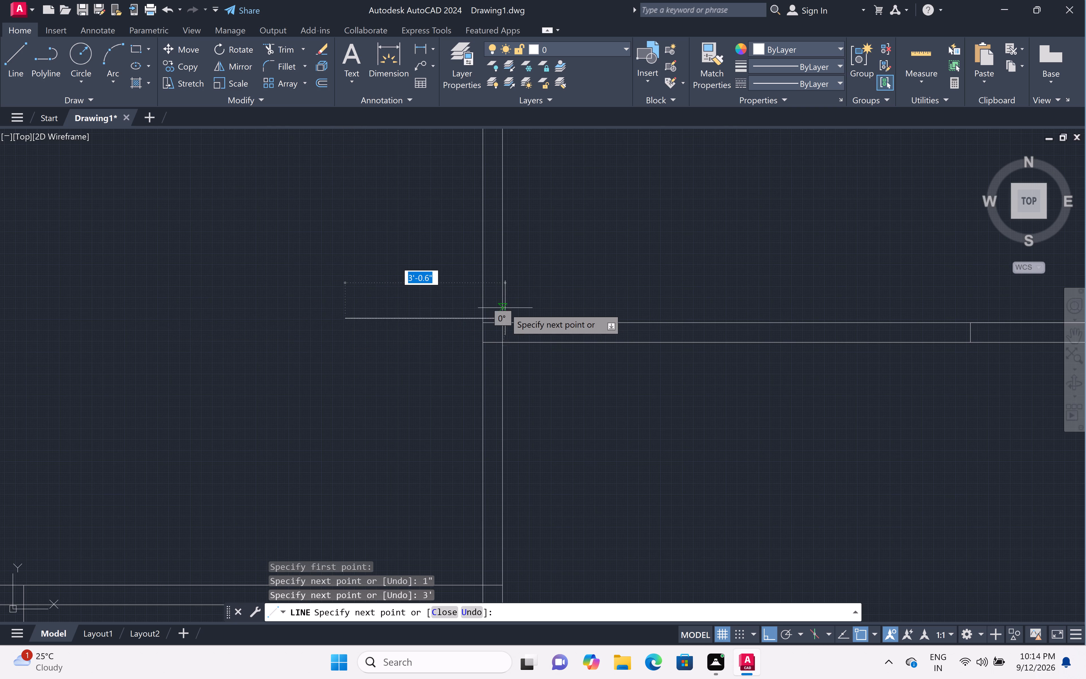
Continue back along the door line to the wall's right face, 3' up that face, and across the wall thickness to its left face.
scroll(505, 308, up, 2)
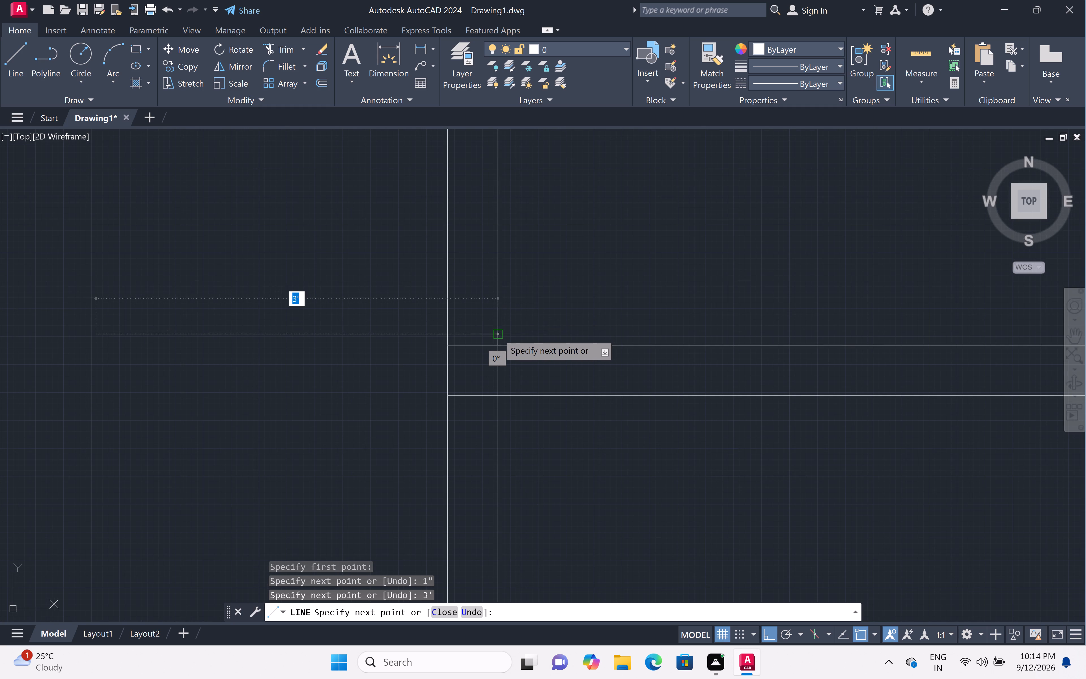
double_click(498, 334)
scroll(501, 264, down, 3)
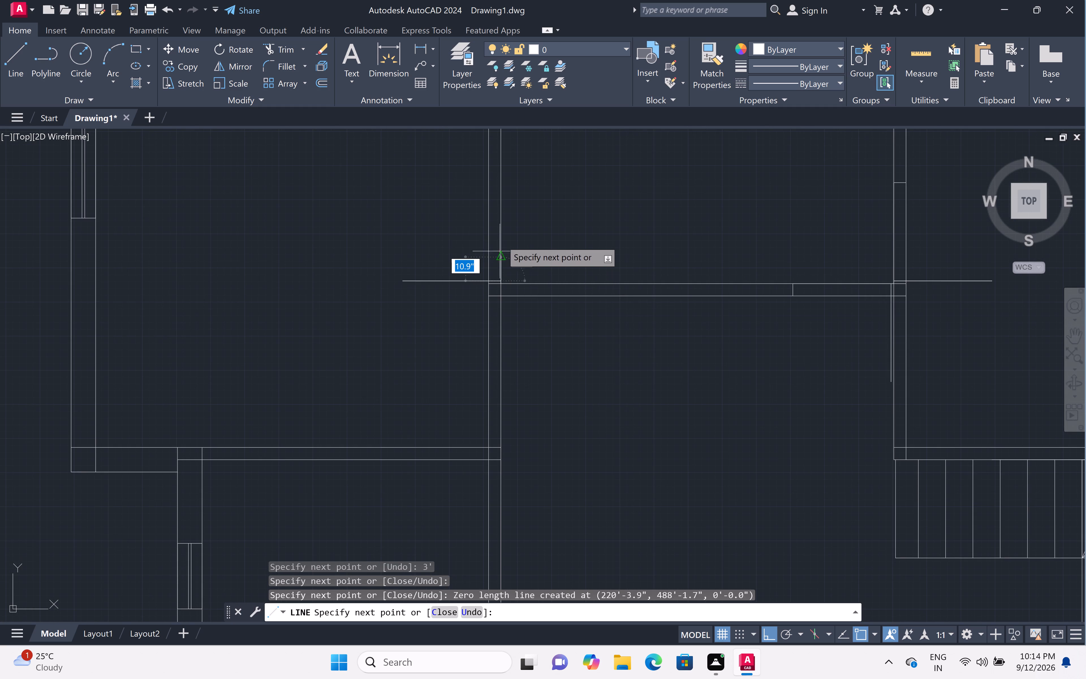
middle_drag(501, 238, 503, 297)
scroll(500, 282, up, 2)
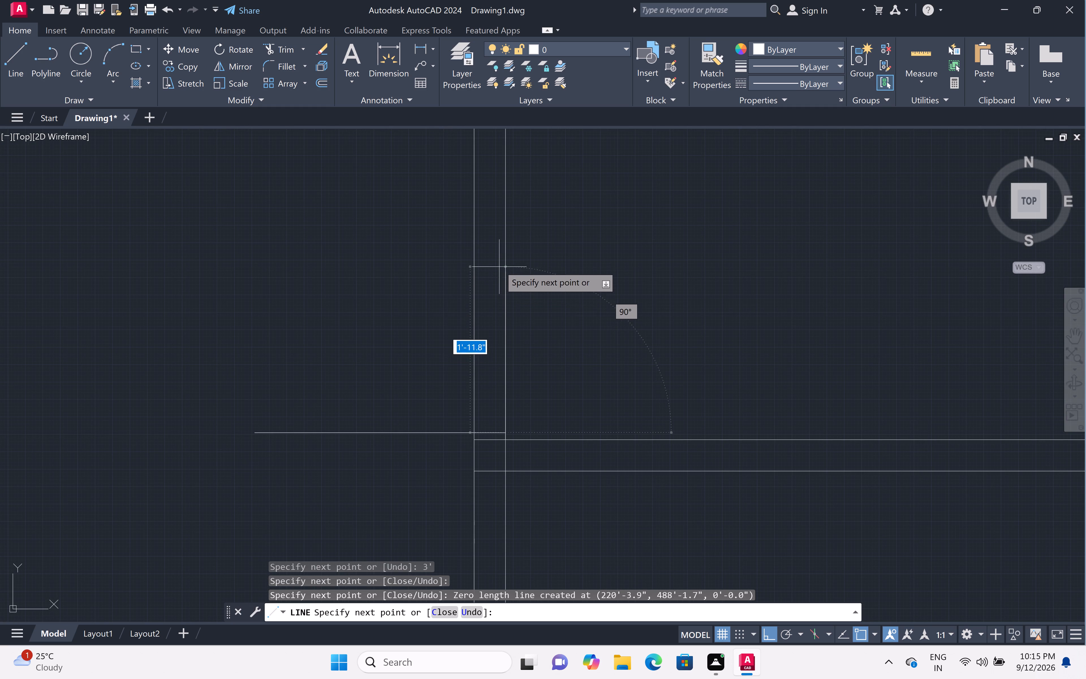
key(3)
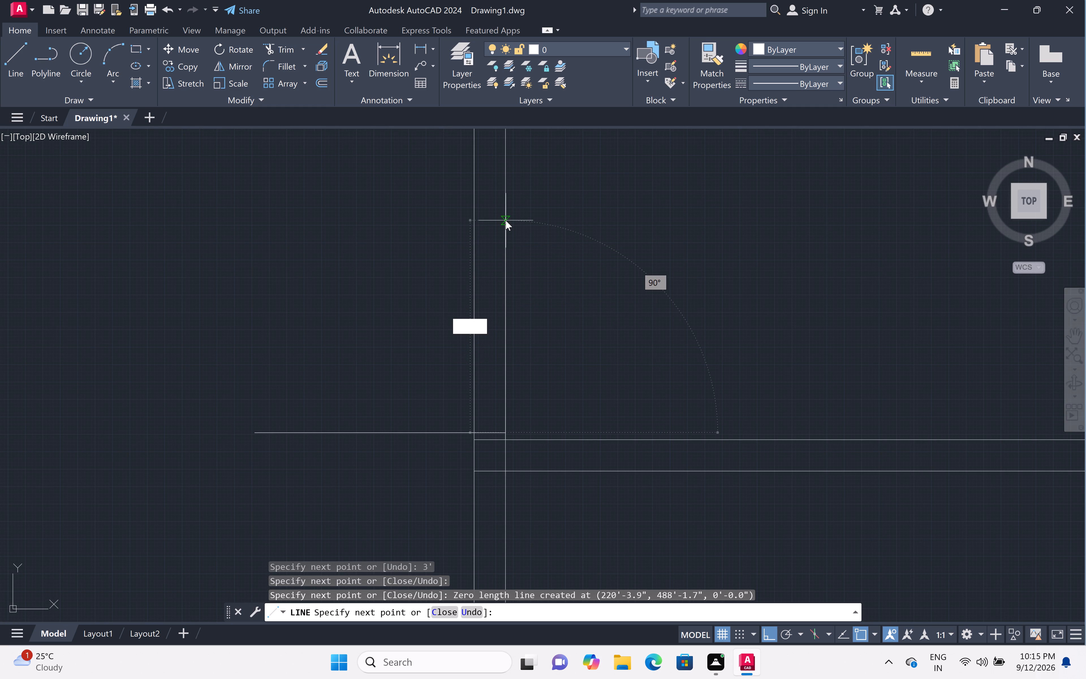
key(apostrophe)
key(space)
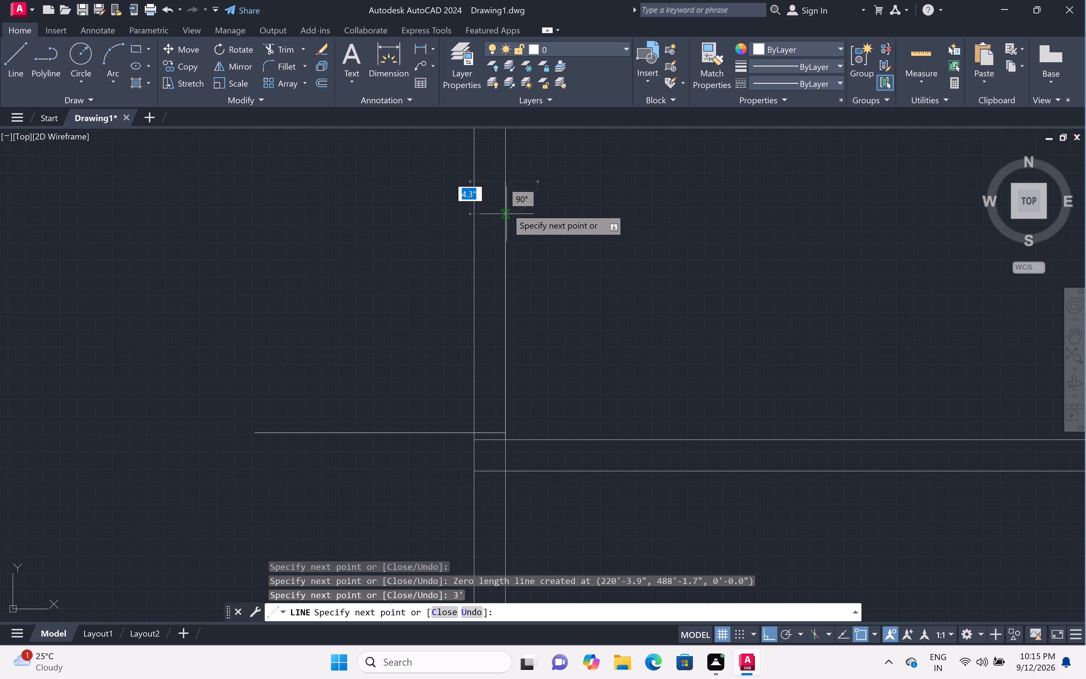
click(474, 186)
key(Escape)
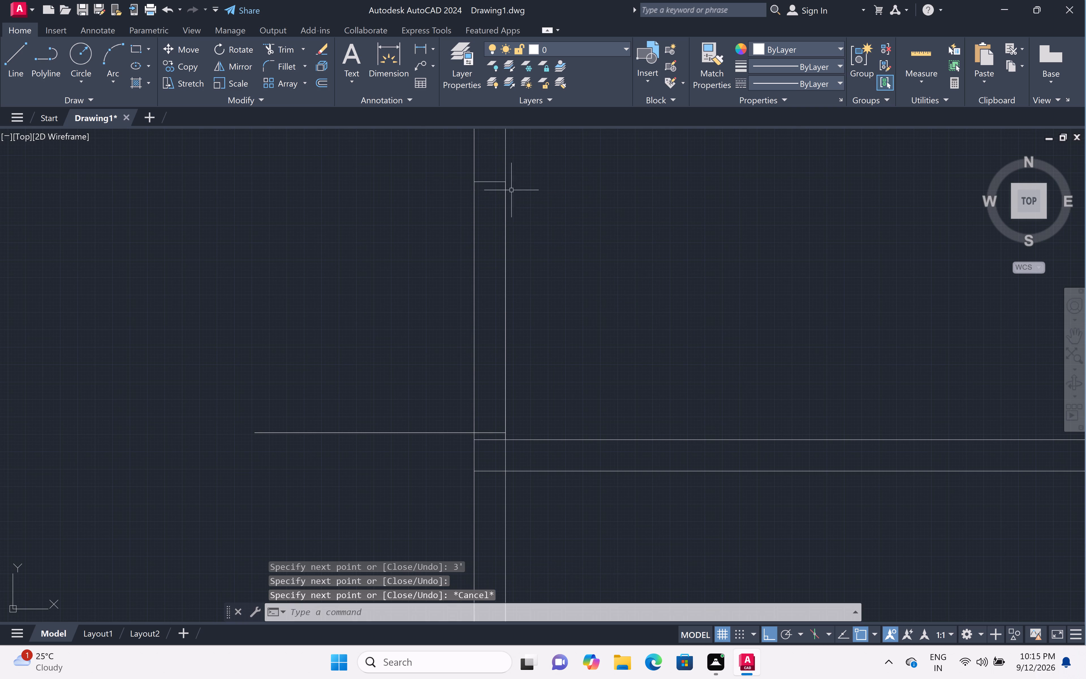
Add a Start, End, Direction door swing arc below the middle bay's left-hand partition stub, from the door line's free end down to the wall's opening mark.
scroll(547, 190, down, 3)
scroll(591, 192, down, 2)
middle_drag(604, 190, 584, 300)
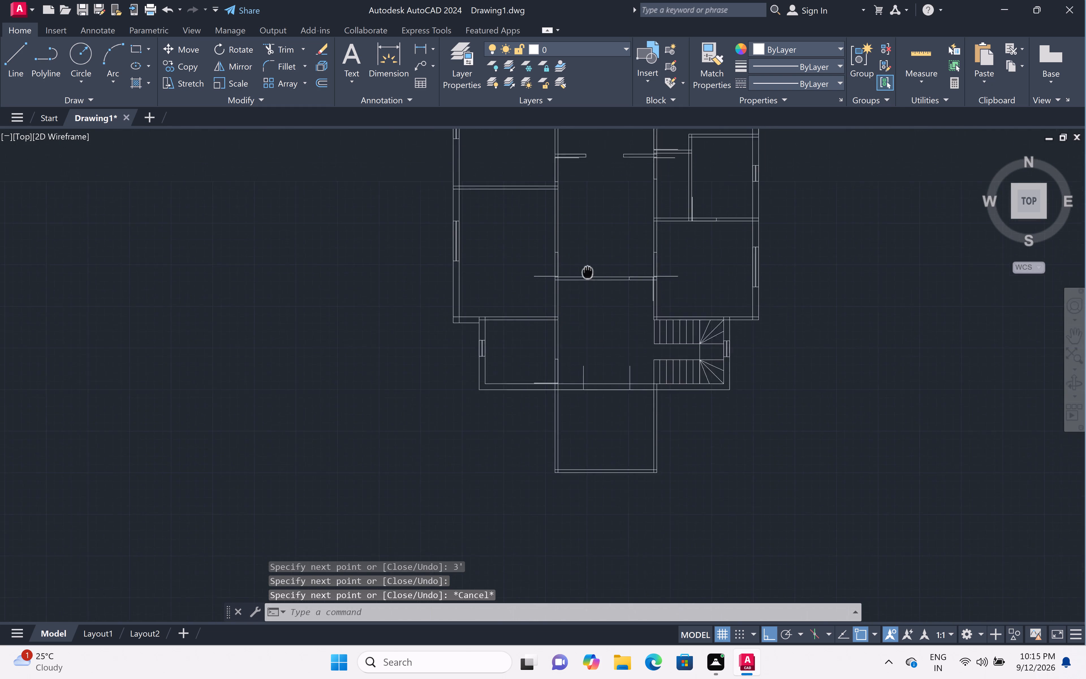
middle_drag(584, 300, 581, 315)
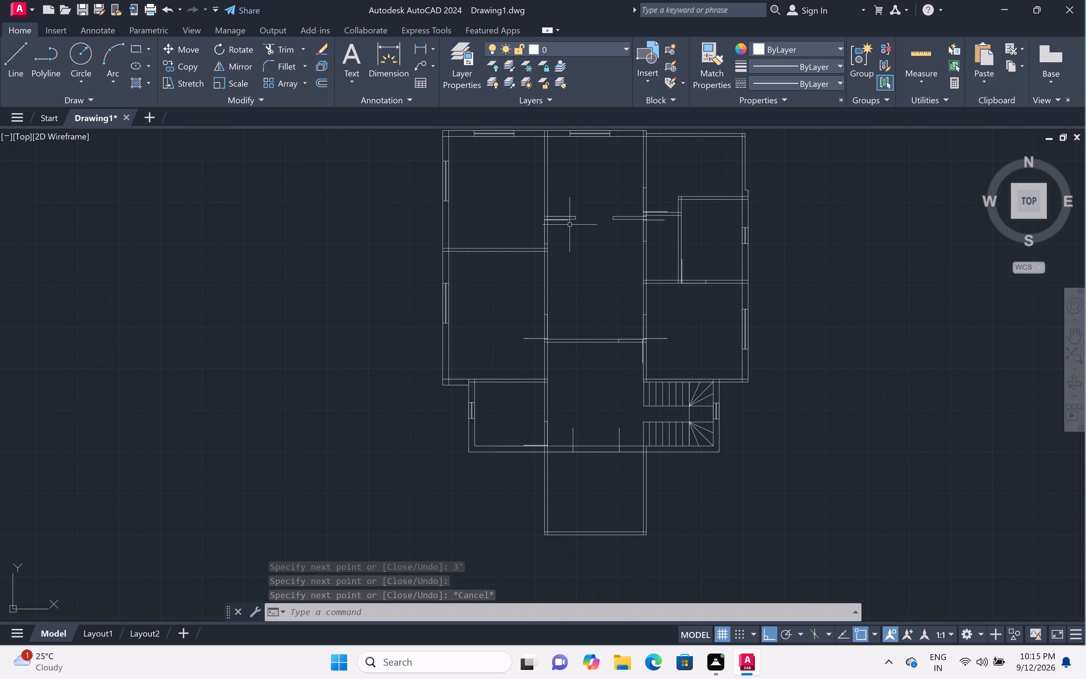
scroll(573, 209, down, 2)
scroll(571, 205, up, 3)
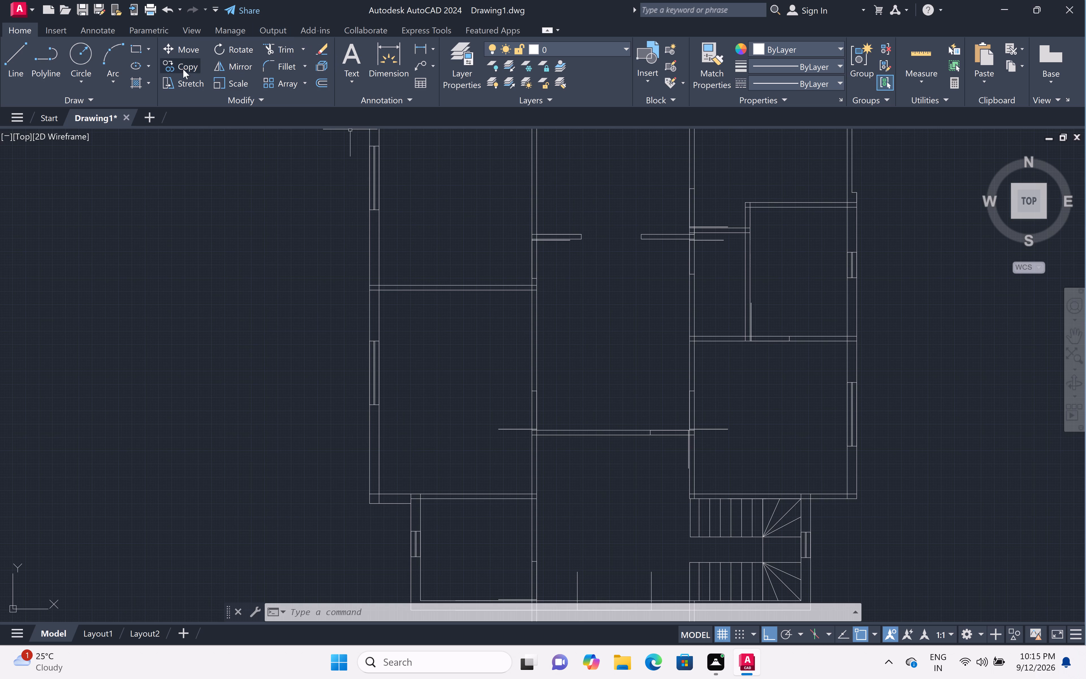
click(115, 81)
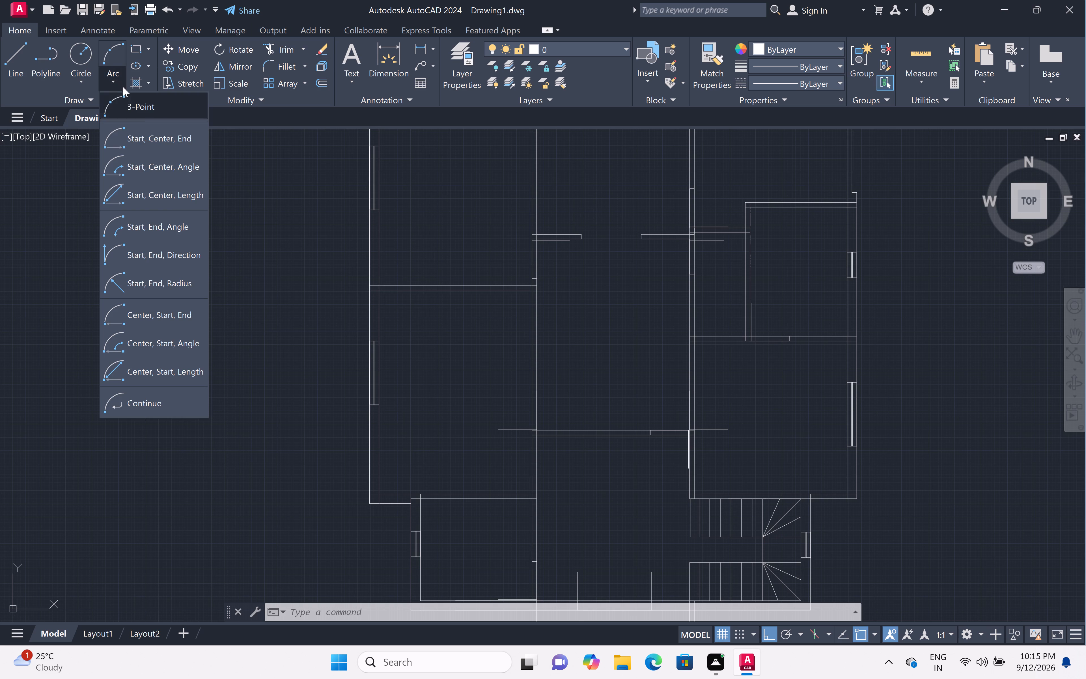
click(158, 253)
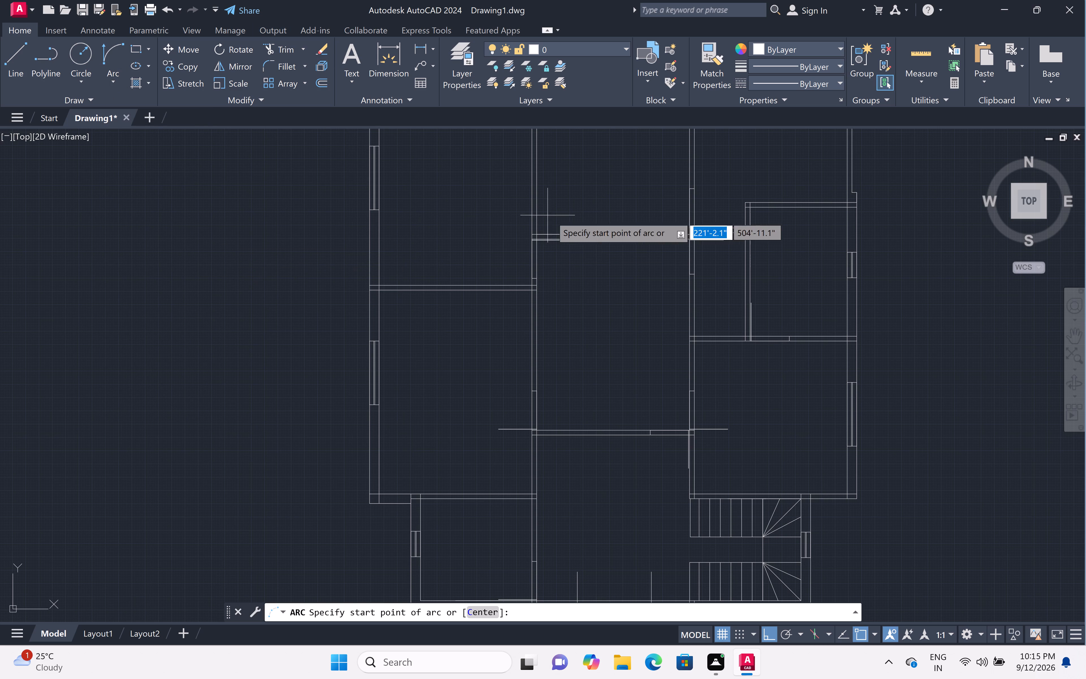
scroll(557, 232, up, 4)
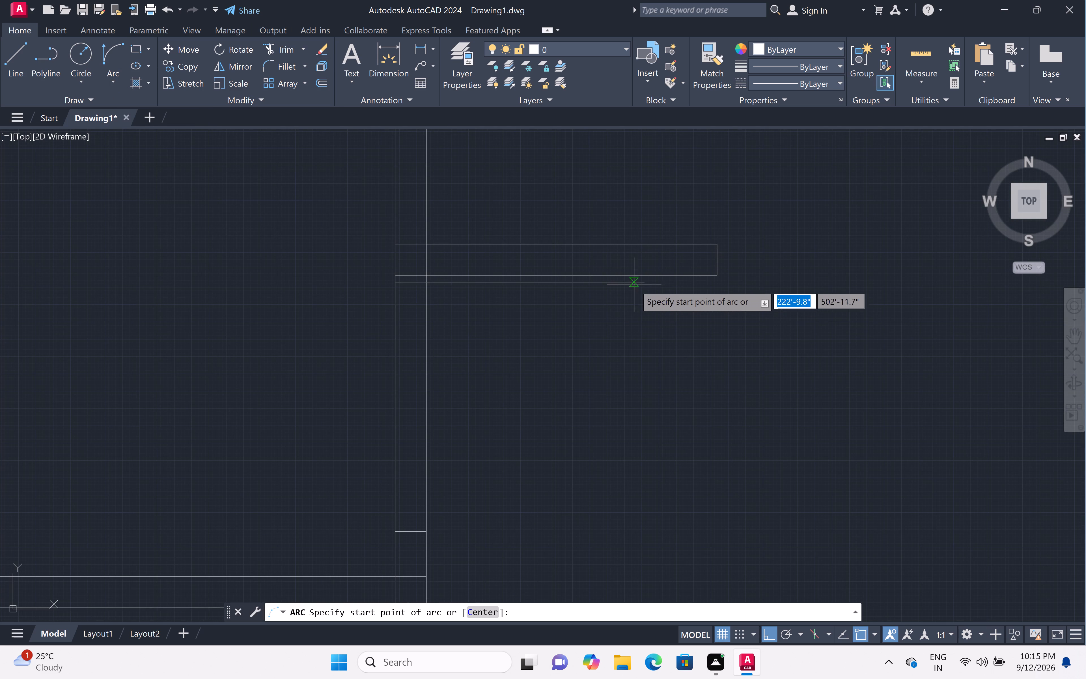
click(641, 284)
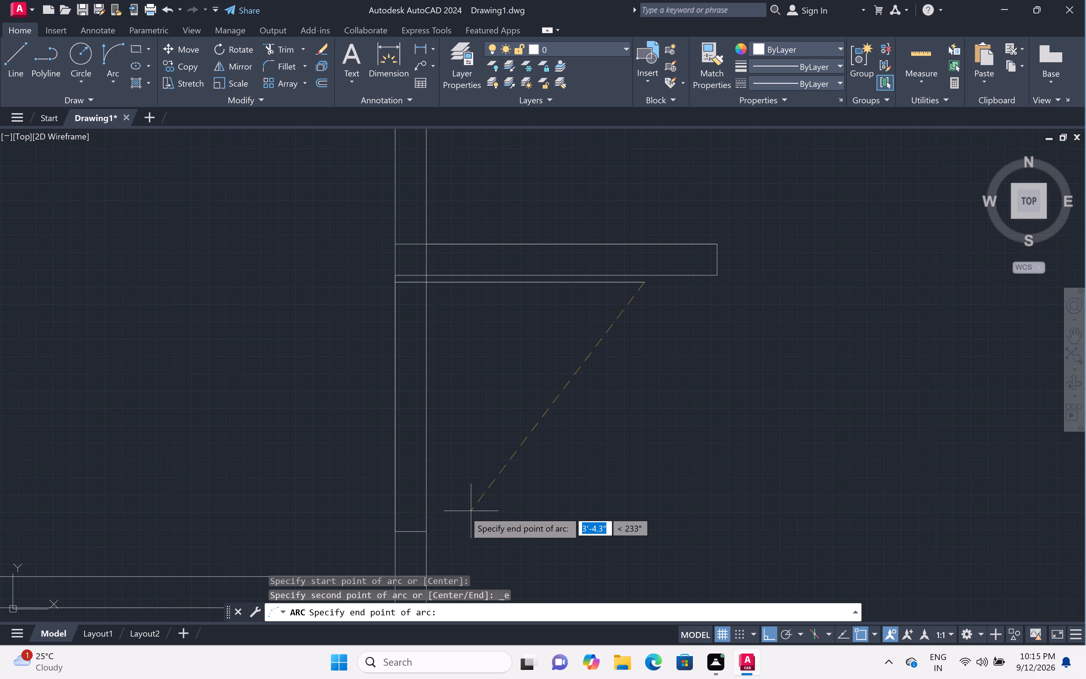
double_click(425, 532)
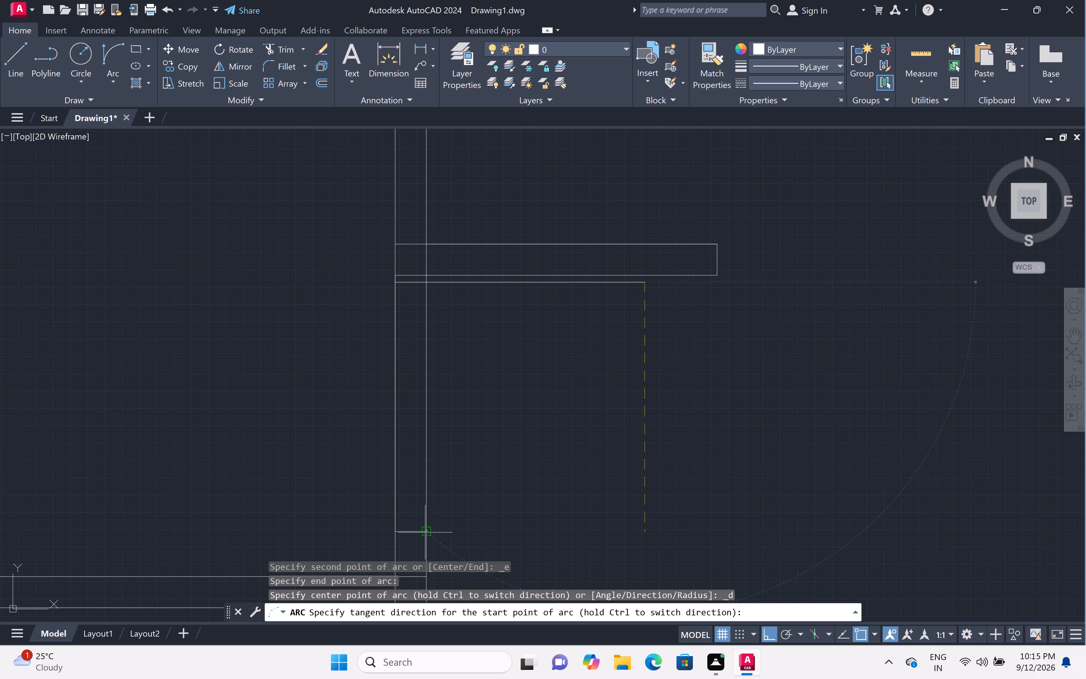
scroll(616, 558, down, 3)
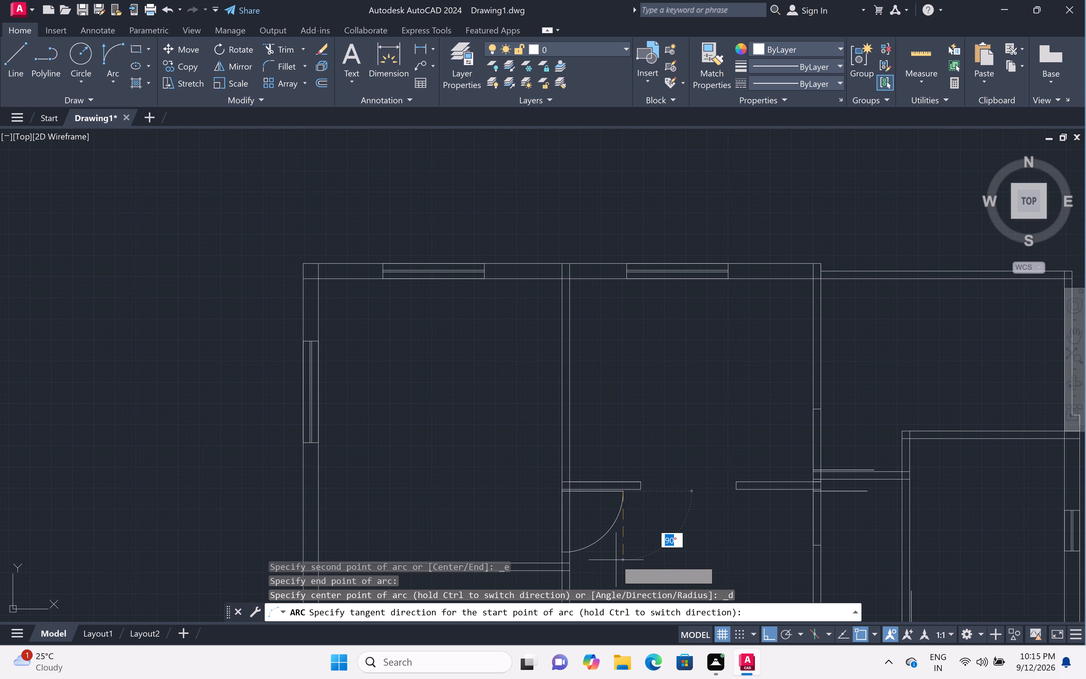
middle_drag(616, 559, 600, 411)
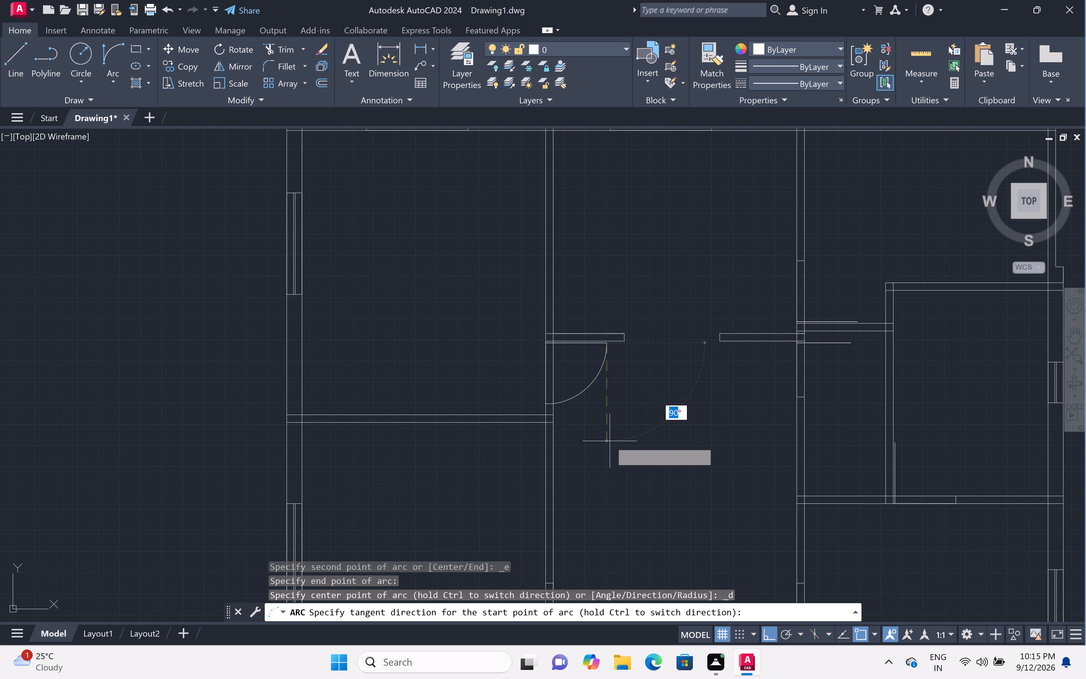
click(610, 442)
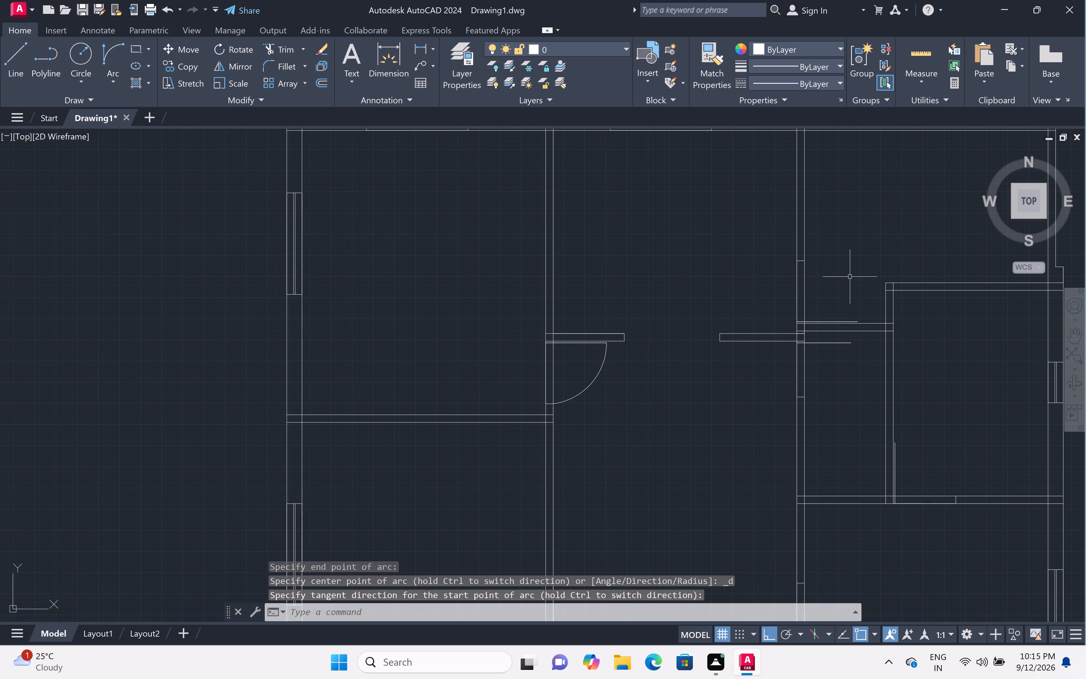
Add a Start, End, Direction swing arc from the door line above the right bay's short partition up to the opening mark on the right-hand central wall.
click(115, 80)
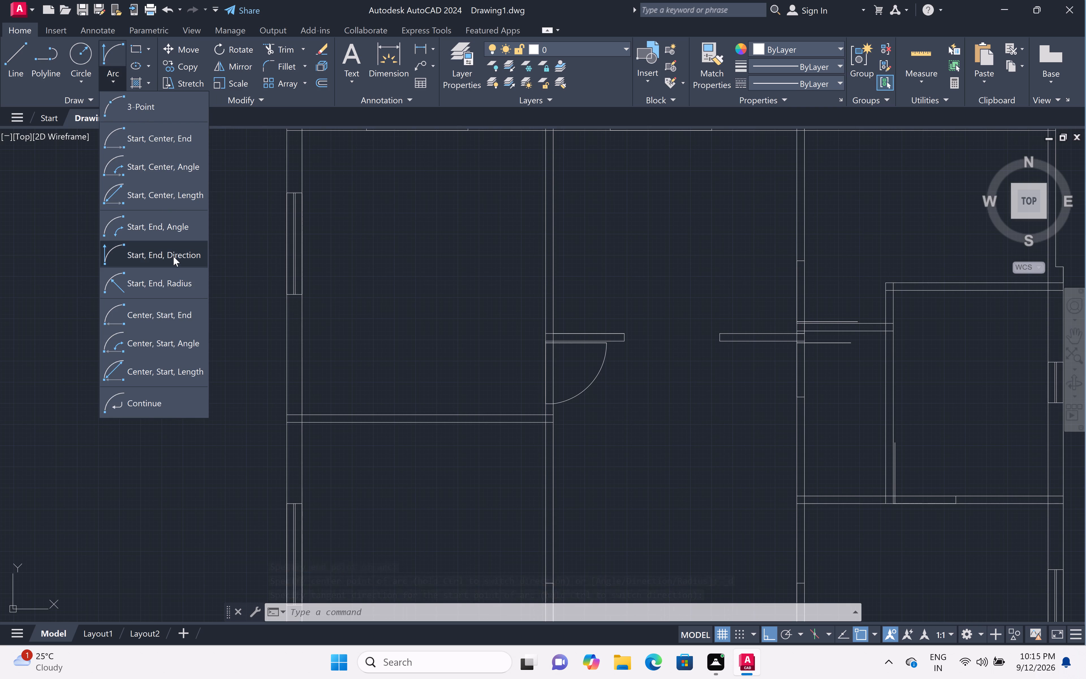
click(173, 256)
scroll(830, 295, up, 2)
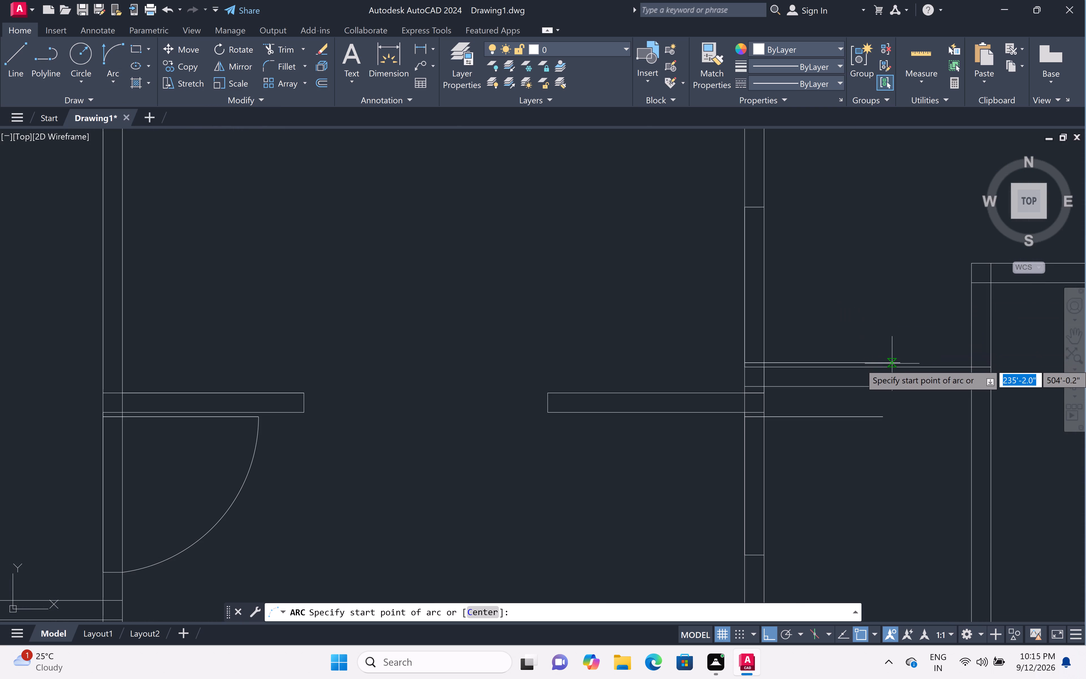
click(900, 358)
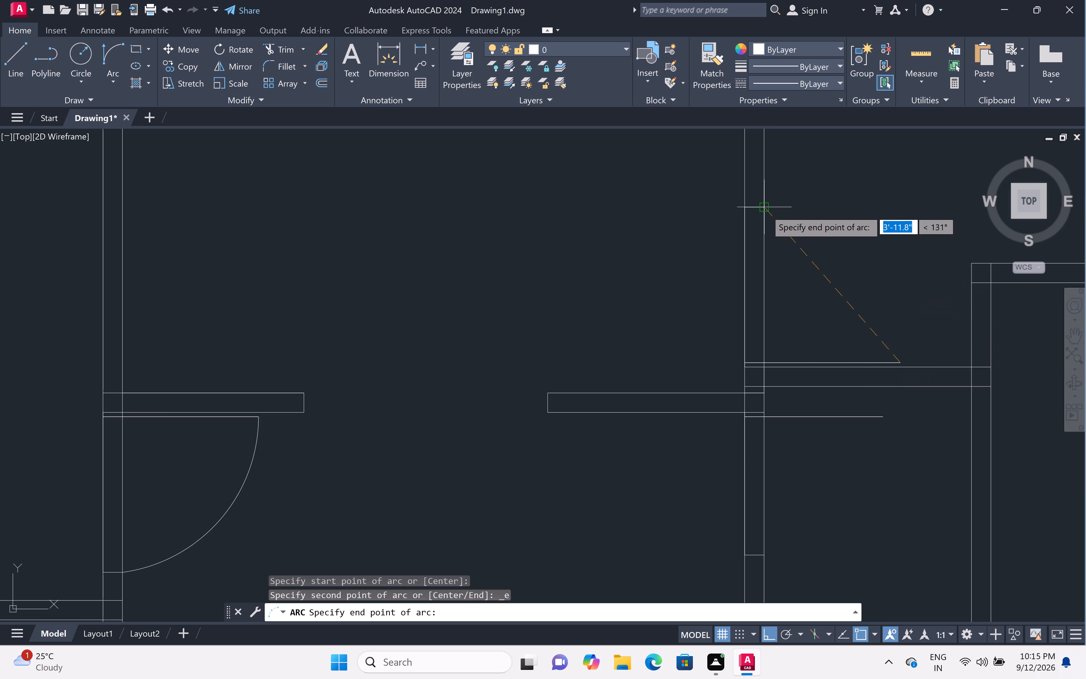
click(766, 210)
click(825, 159)
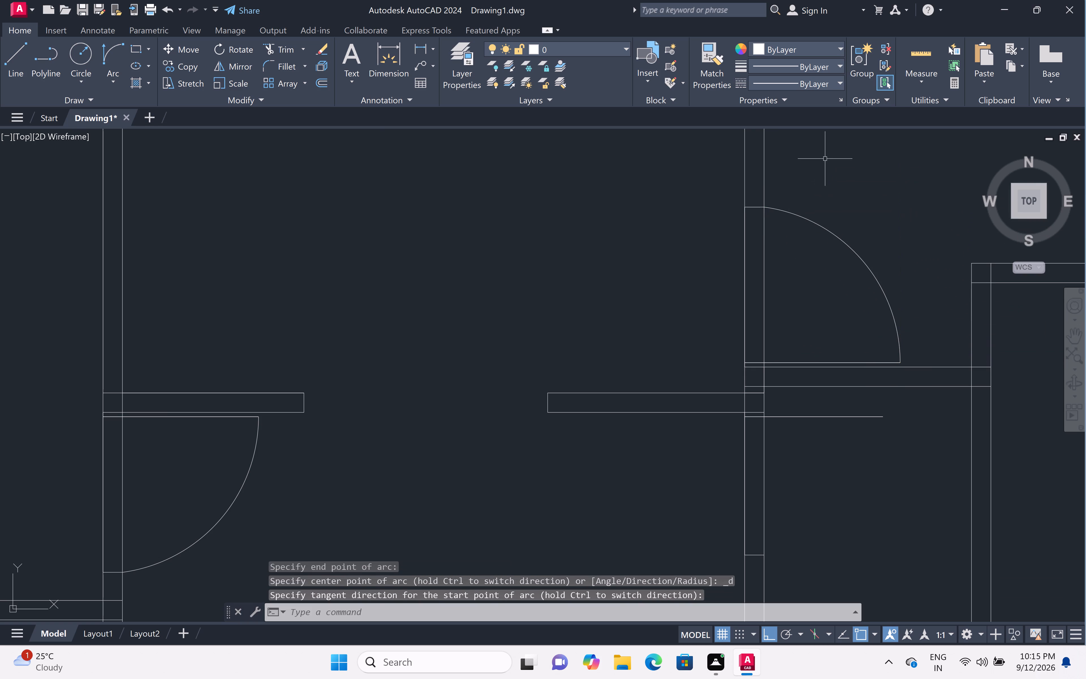
scroll(841, 160, down, 4)
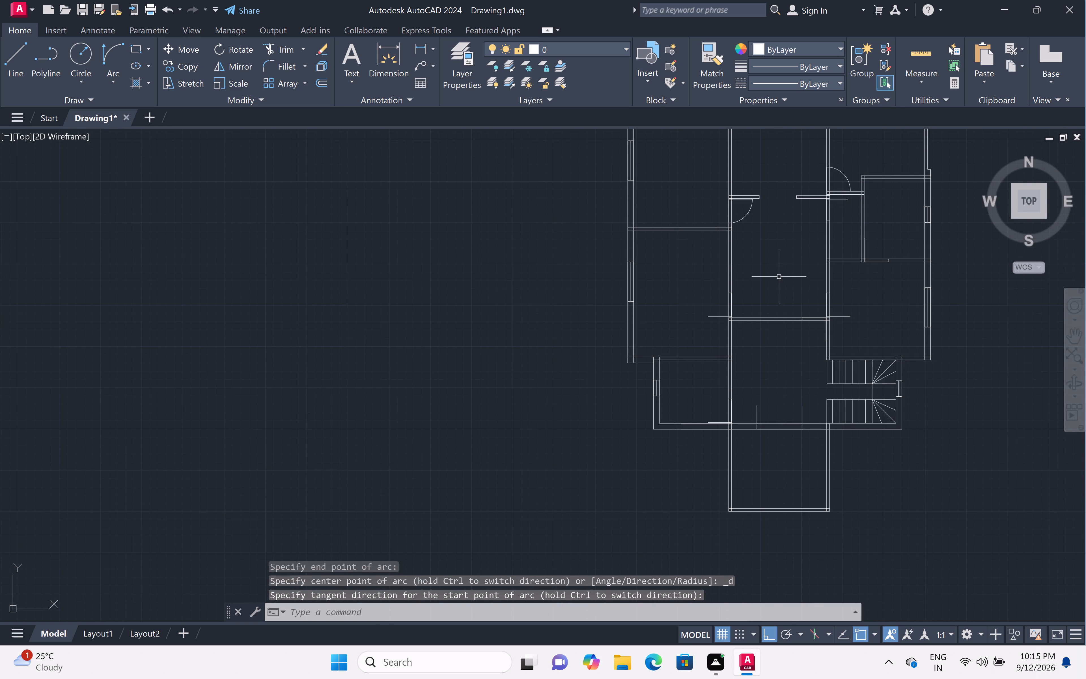
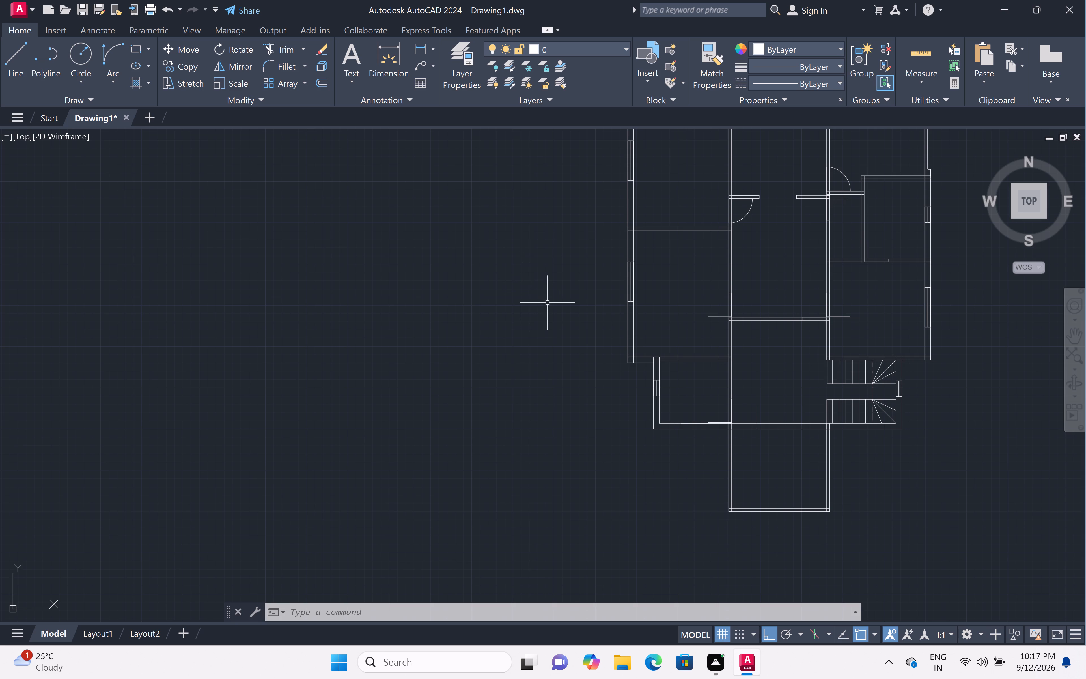
Draw a Start, End, Direction swing arc from the door leaf's free end to the jamb, just below the upper-right room's door.
middle_drag(547, 303, 494, 286)
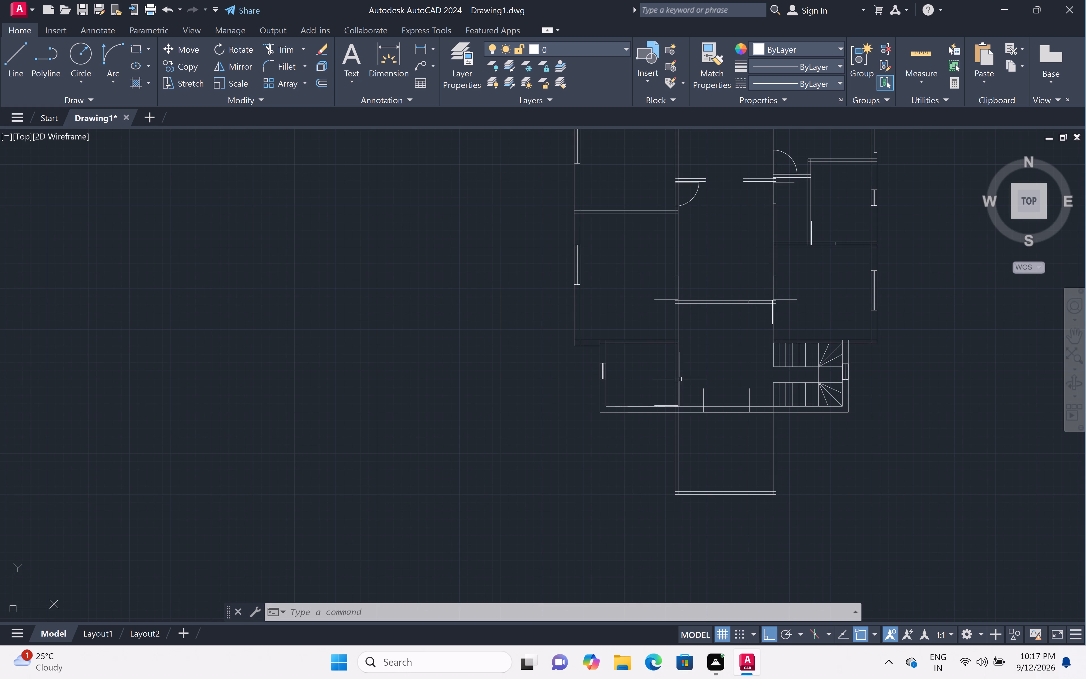
middle_drag(714, 248, 703, 366)
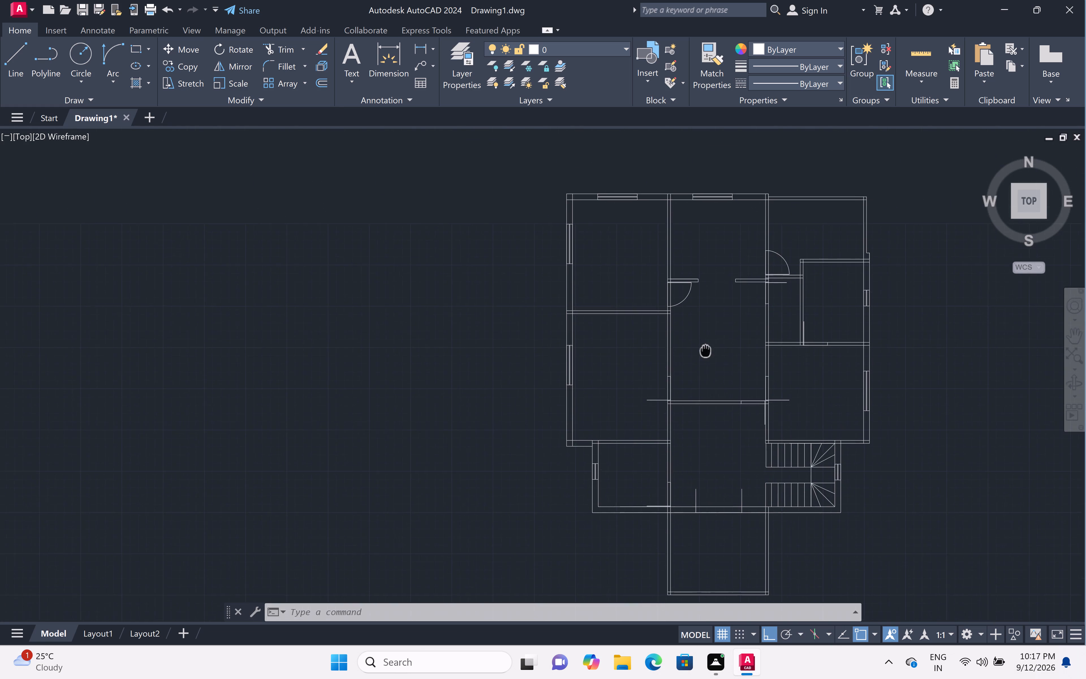
middle_drag(703, 366, 701, 371)
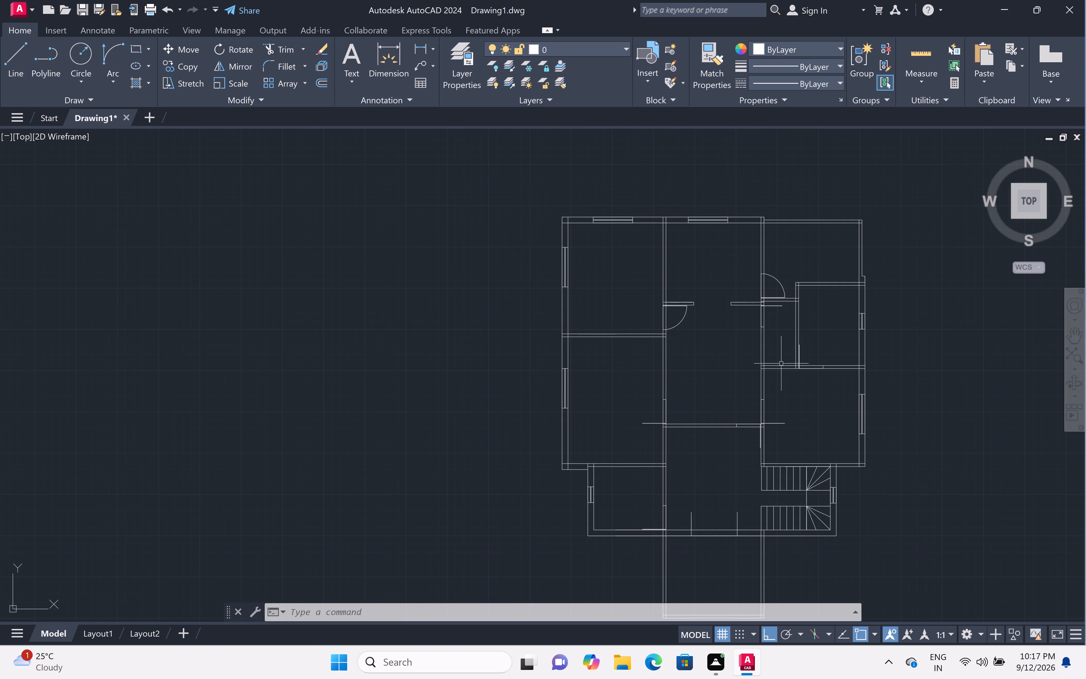
middle_drag(775, 333, 696, 312)
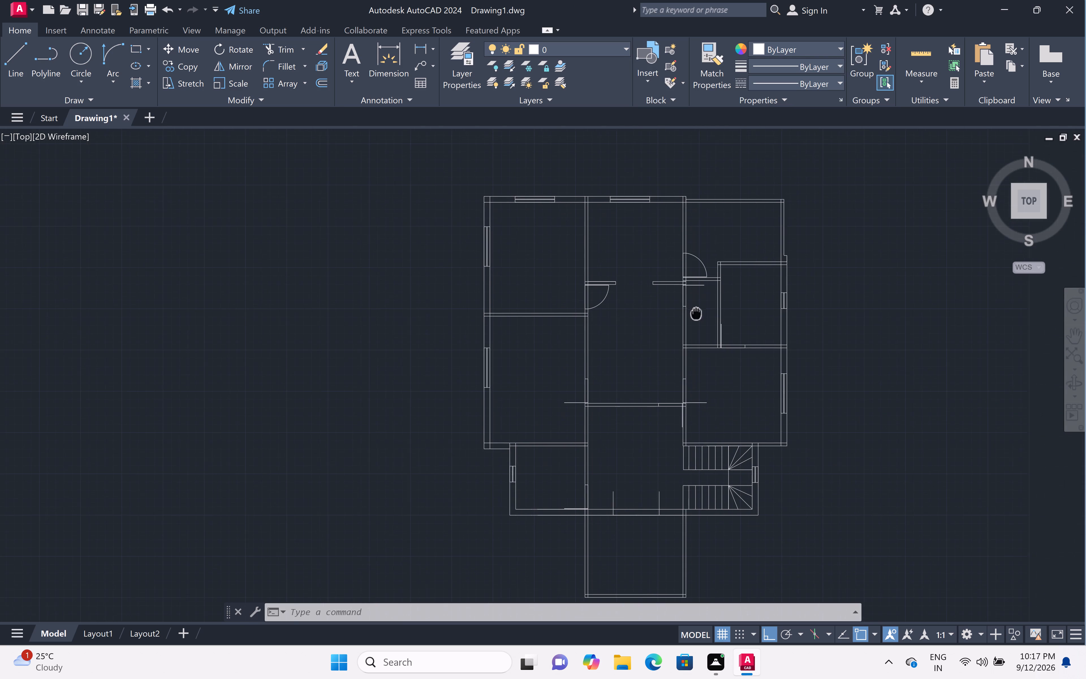
scroll(690, 276, up, 2)
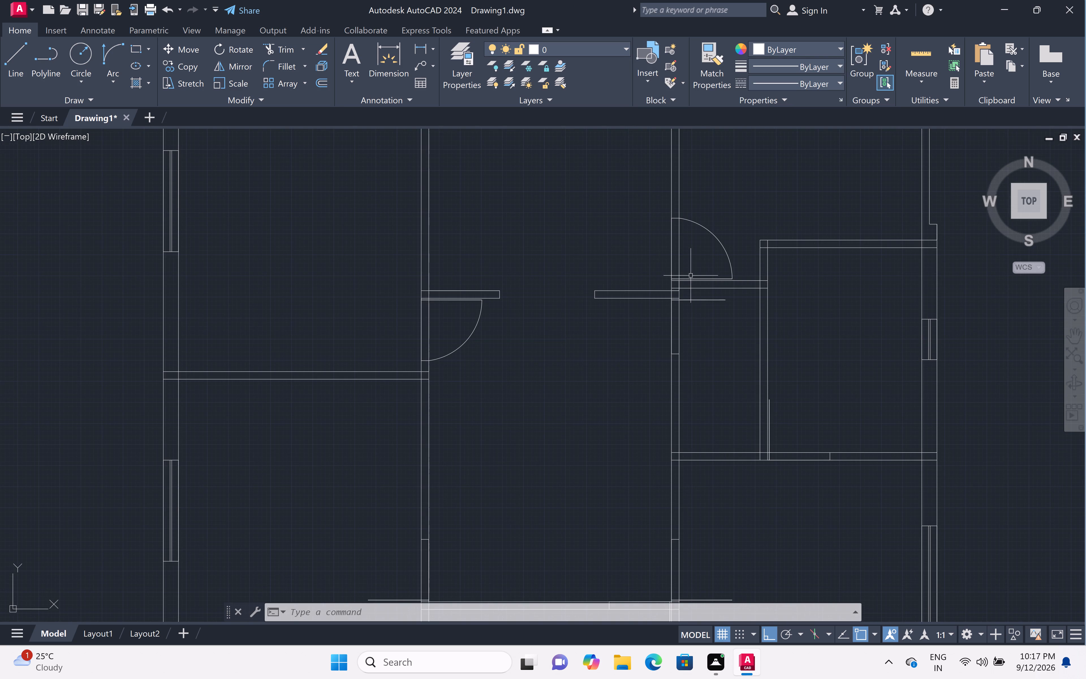
click(115, 81)
click(150, 252)
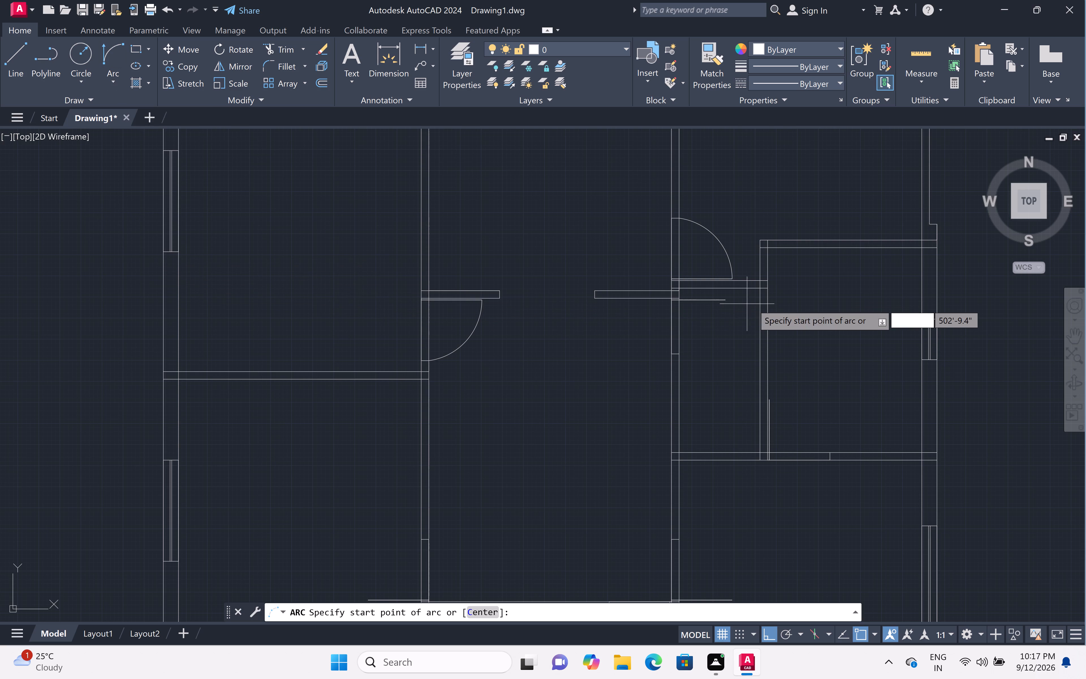
double_click(727, 298)
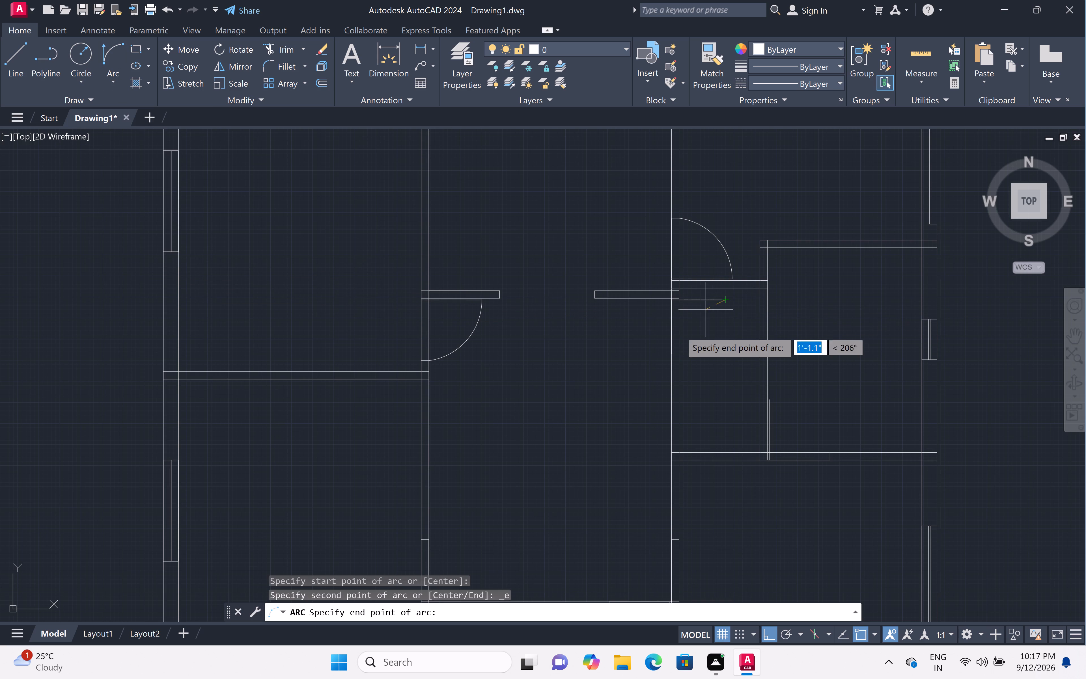
click(678, 354)
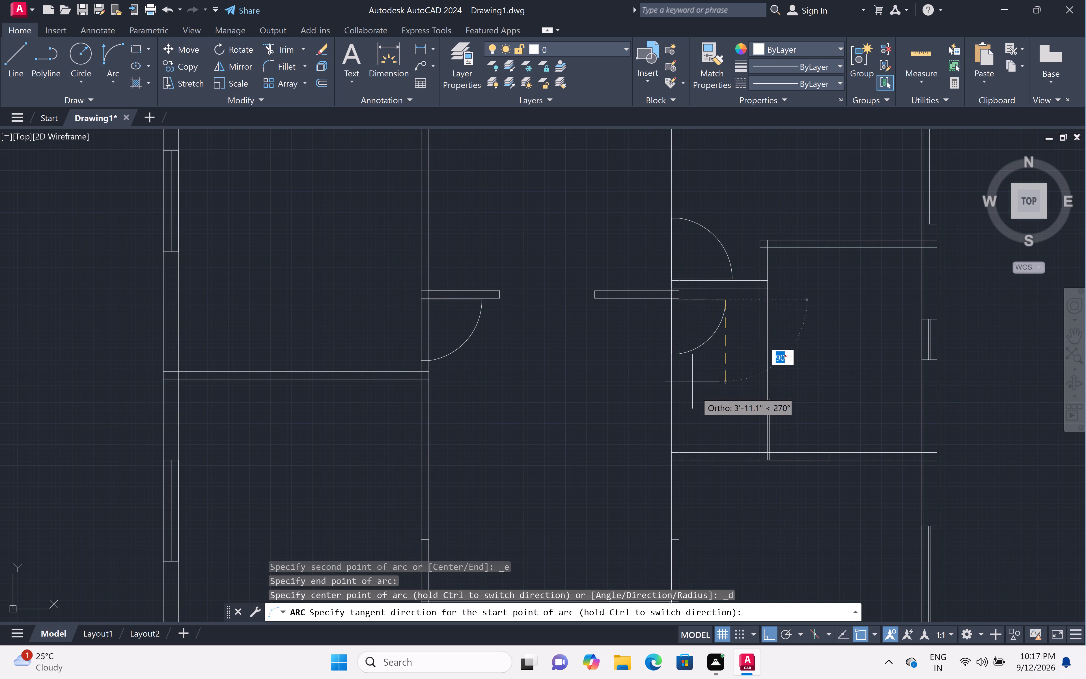
click(697, 400)
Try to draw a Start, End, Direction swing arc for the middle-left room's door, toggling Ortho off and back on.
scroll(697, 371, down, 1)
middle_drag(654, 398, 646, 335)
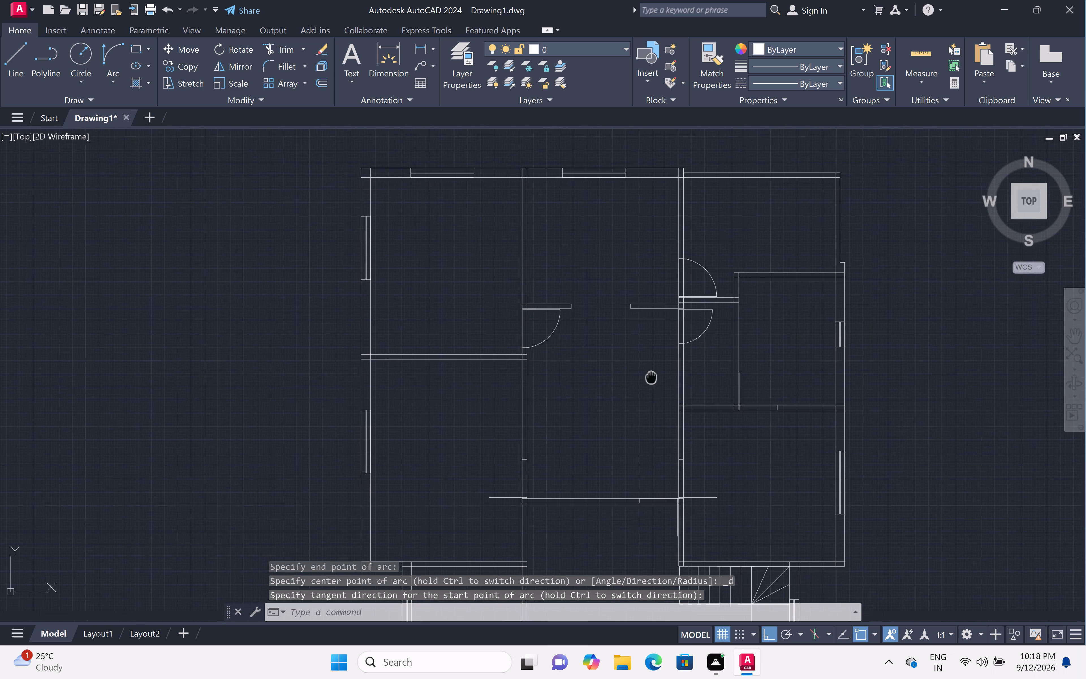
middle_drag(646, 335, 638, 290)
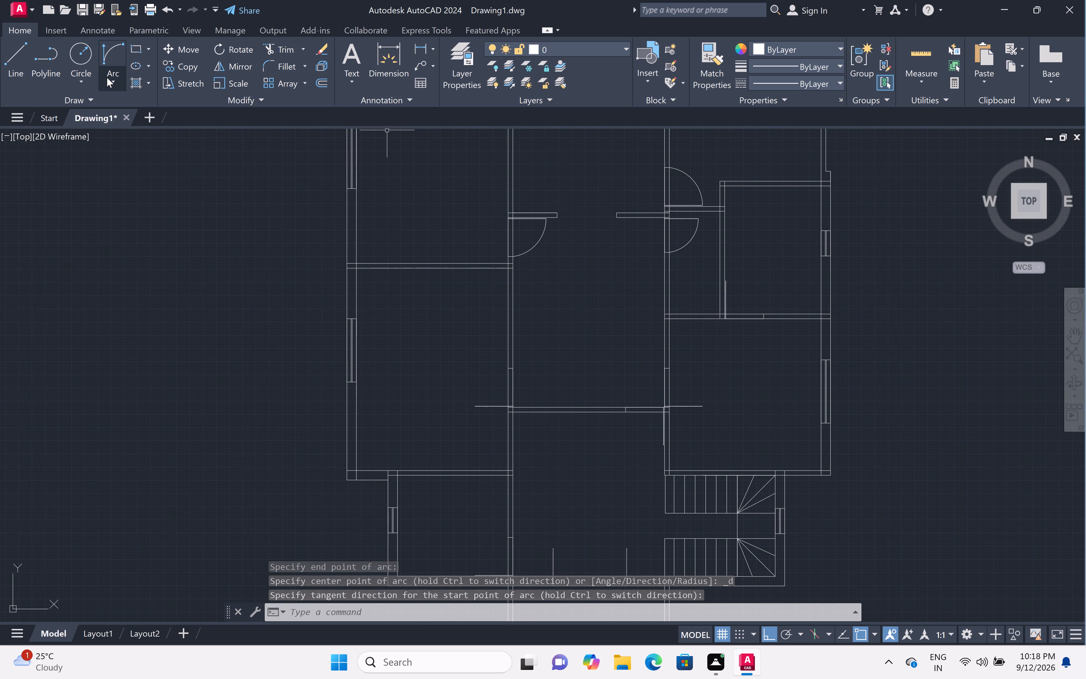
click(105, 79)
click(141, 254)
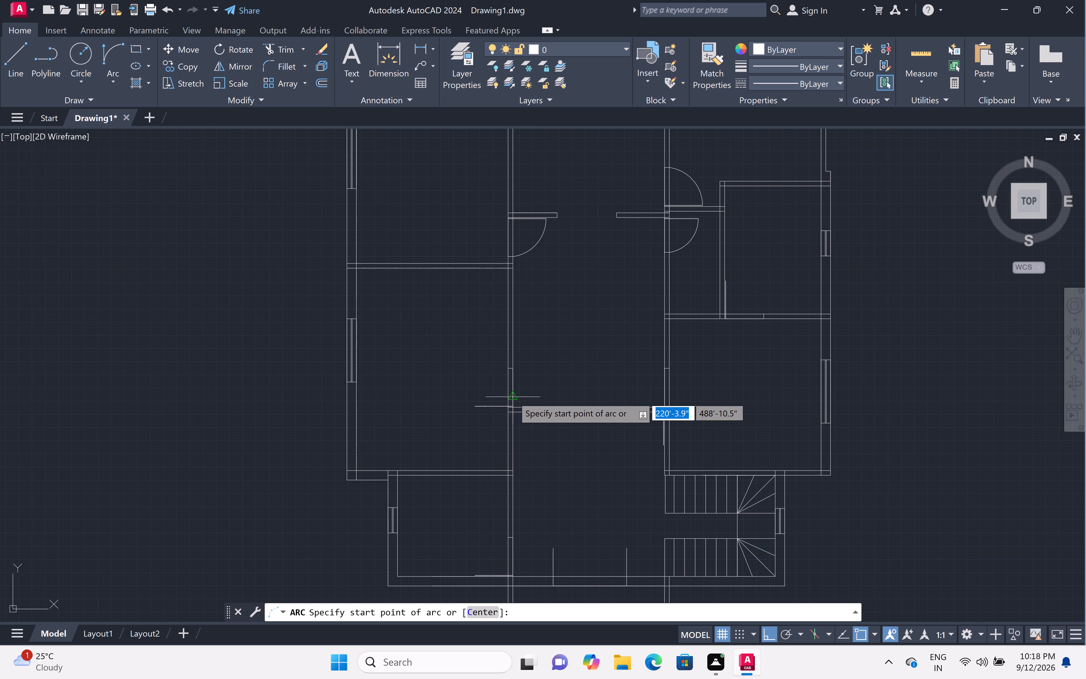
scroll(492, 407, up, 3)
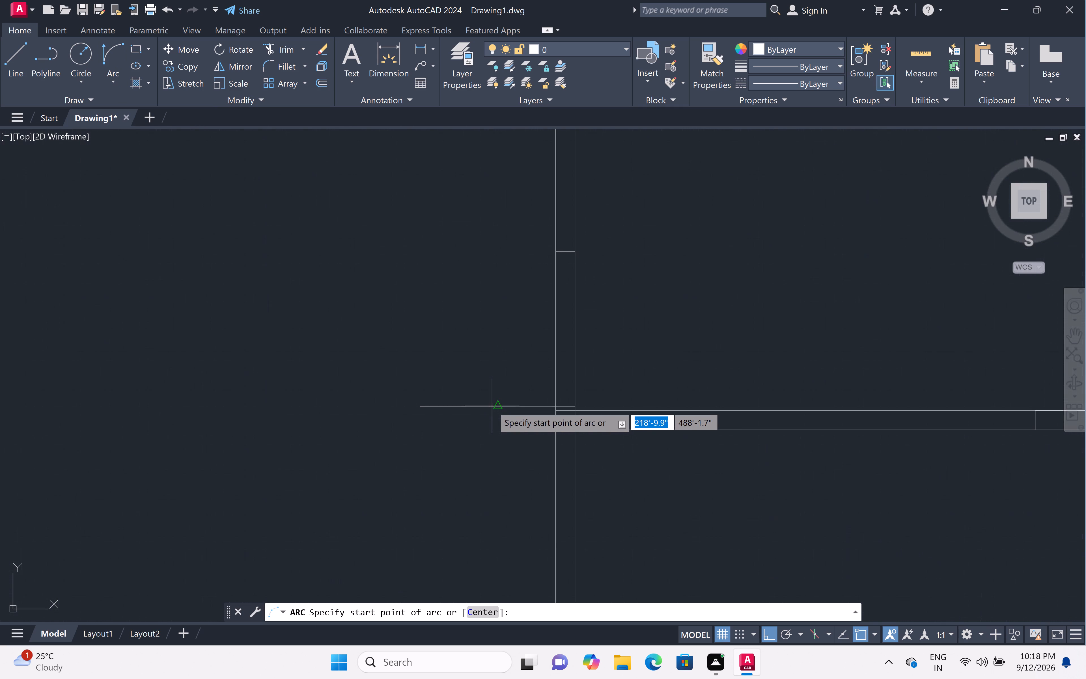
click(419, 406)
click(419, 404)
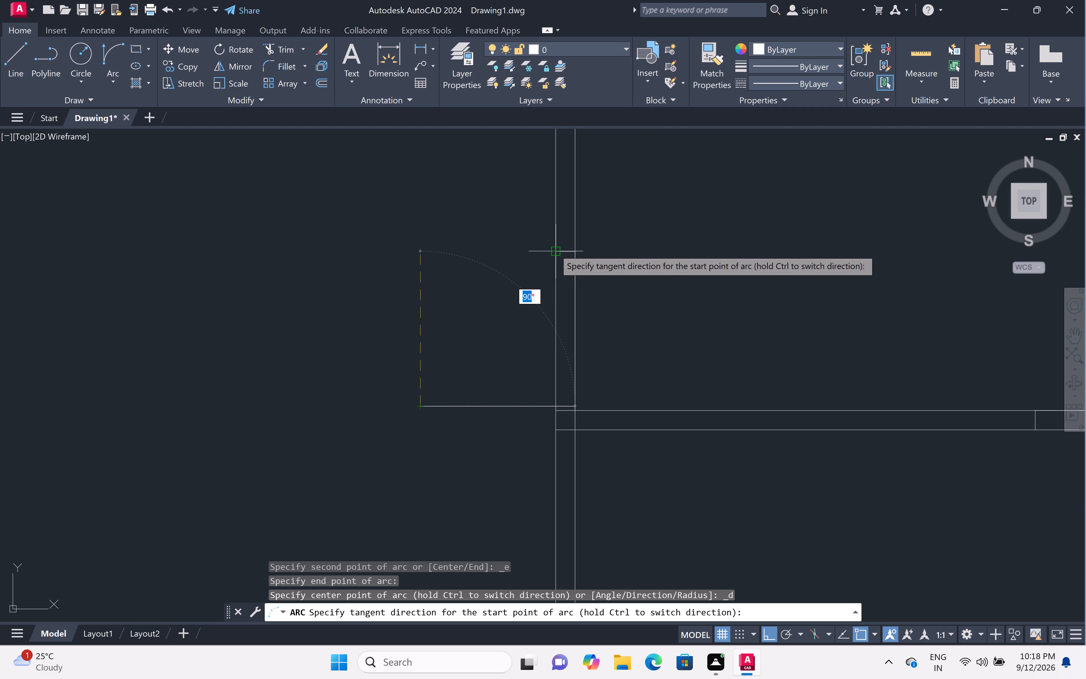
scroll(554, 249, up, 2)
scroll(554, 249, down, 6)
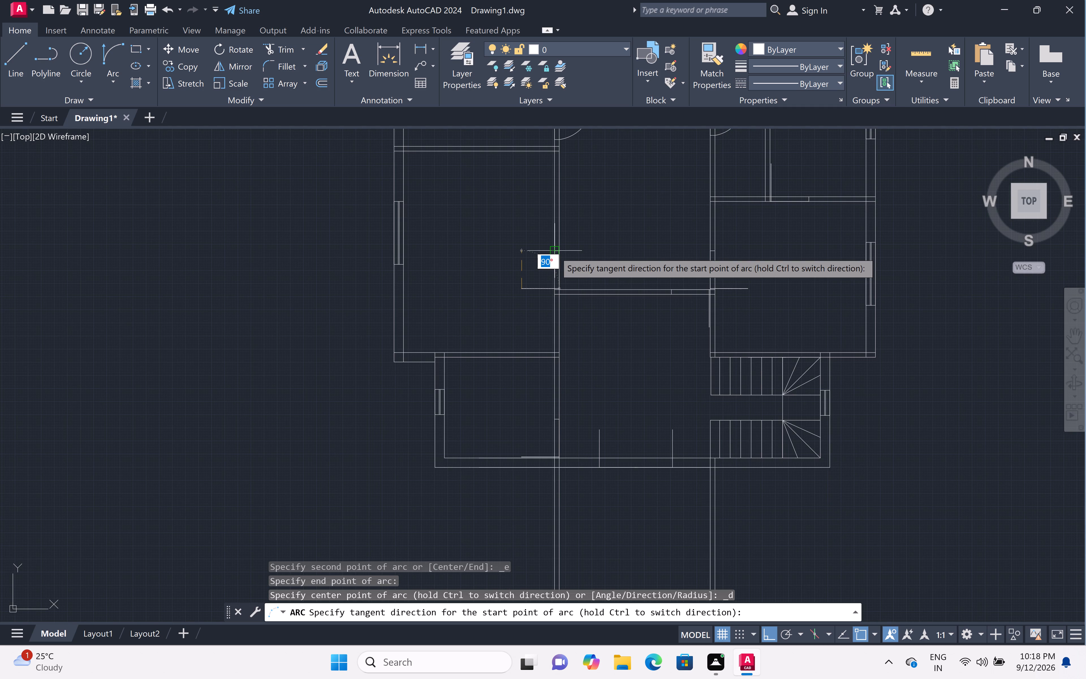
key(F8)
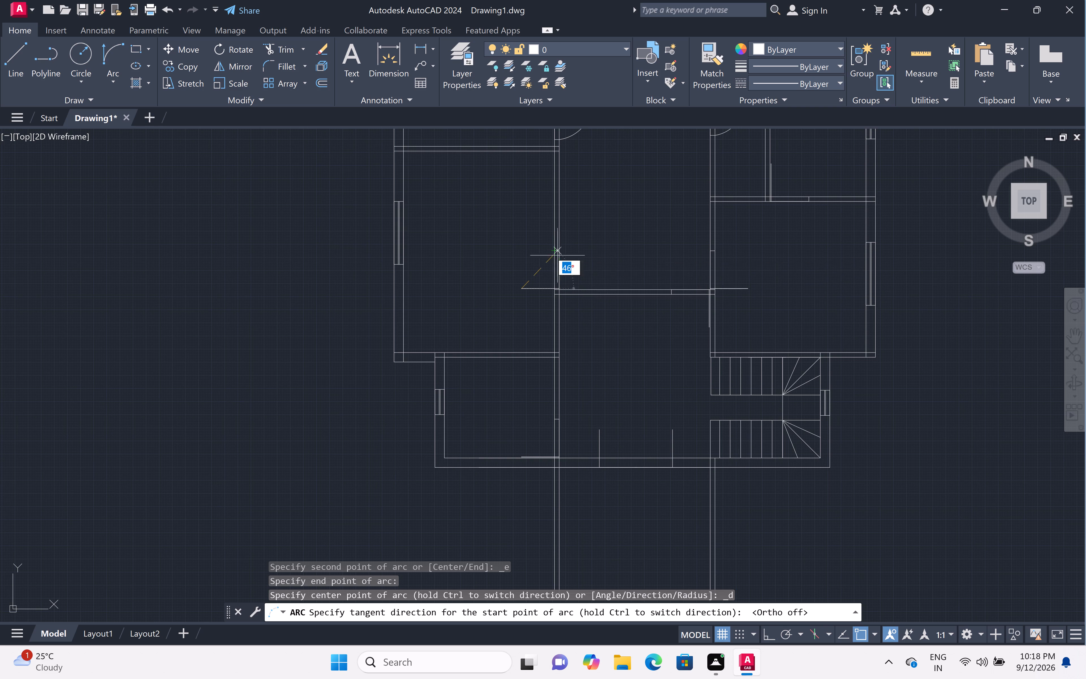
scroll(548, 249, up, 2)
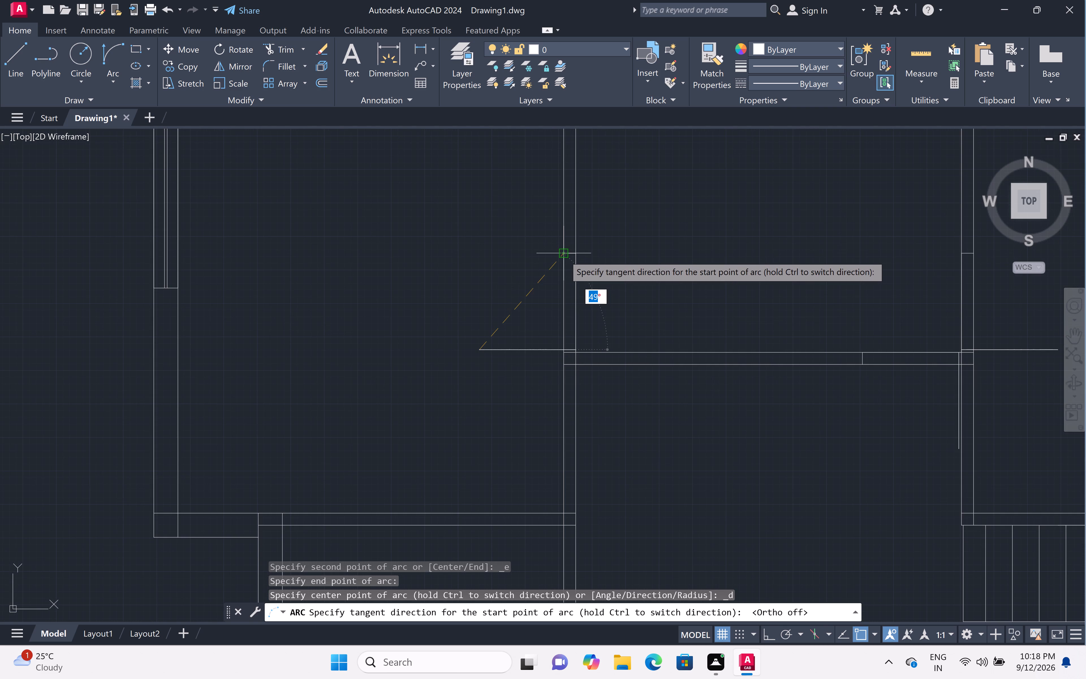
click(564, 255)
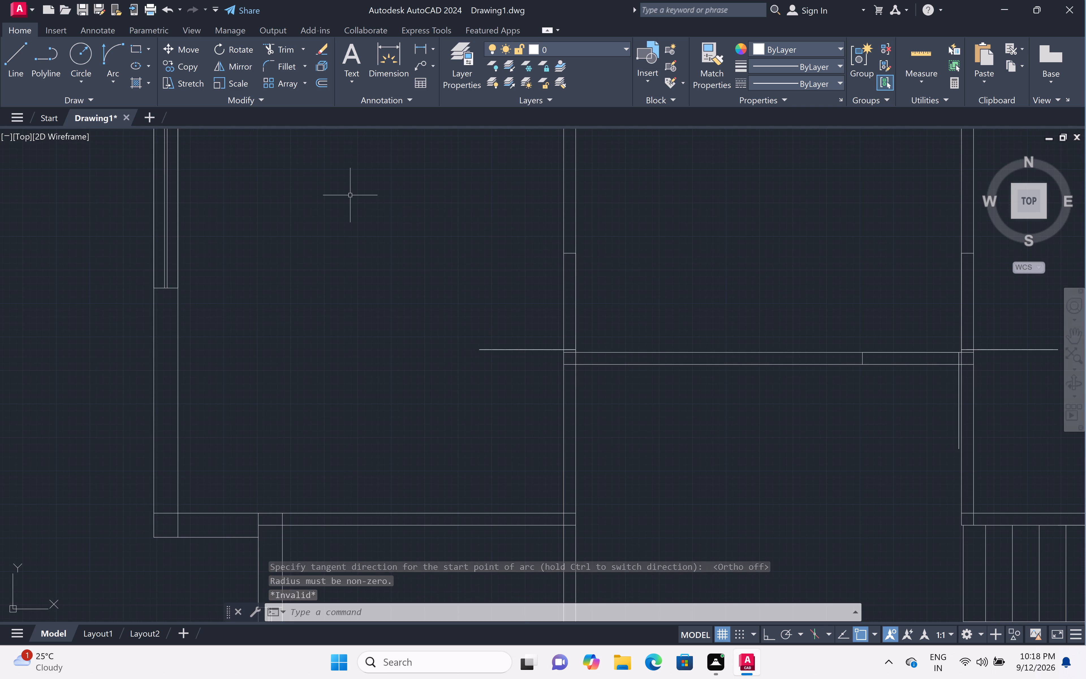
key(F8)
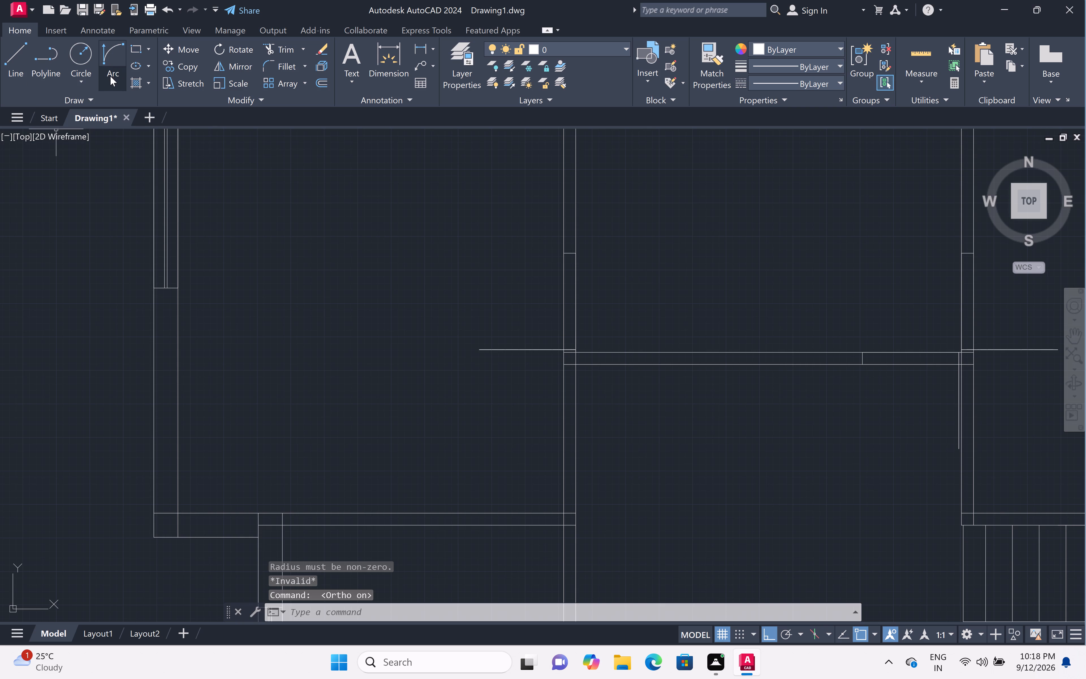
Draw a Start, End, Direction swing arc for the middle-left room's door, from the leaf's free end up to the wall opening's jamb.
click(109, 76)
click(134, 253)
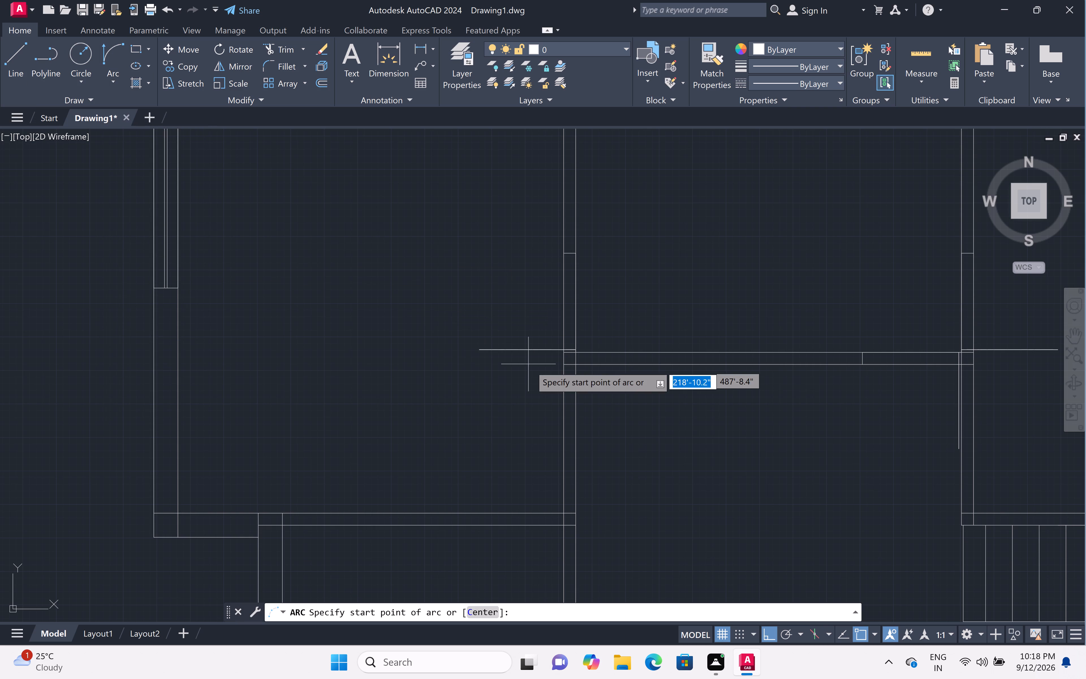
click(480, 349)
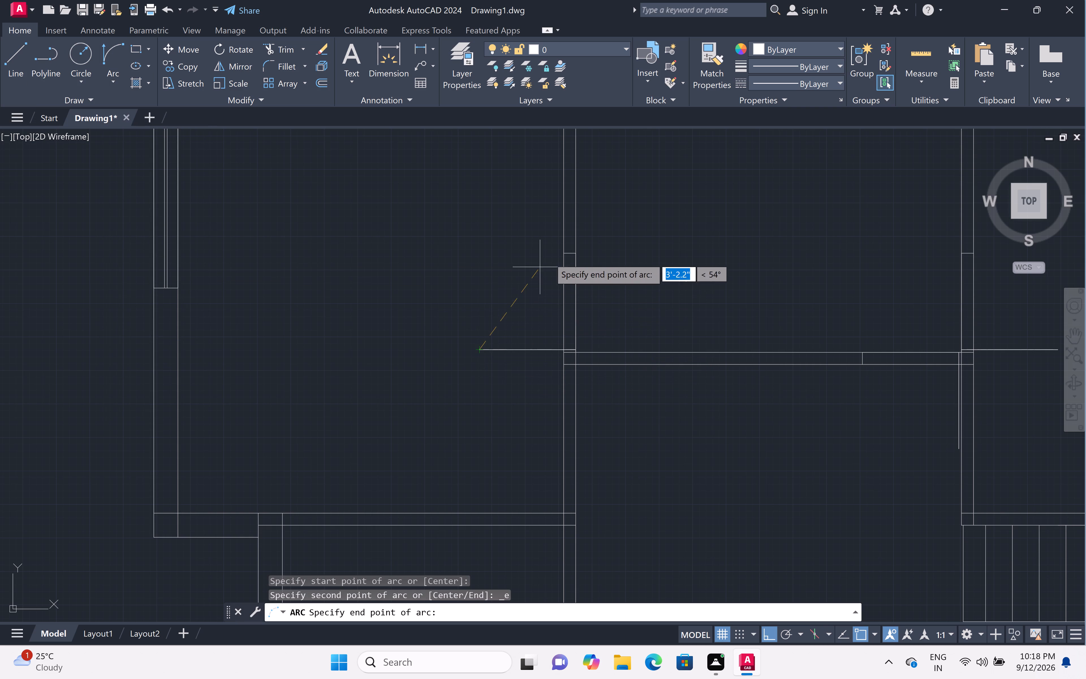
drag(563, 256, 560, 250)
click(539, 207)
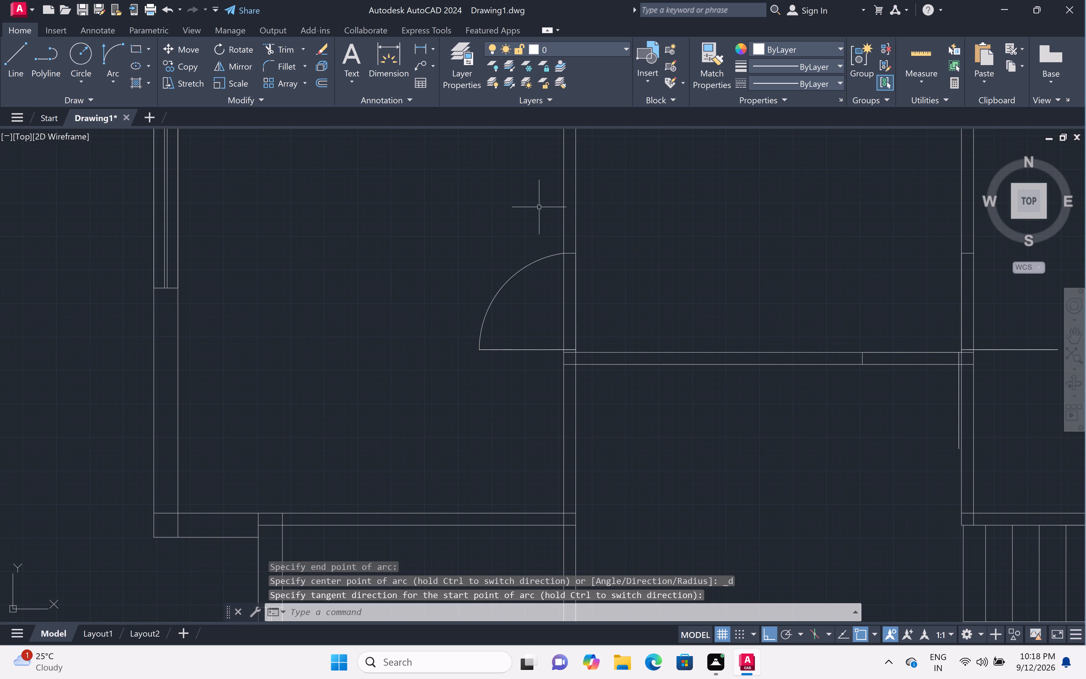
Draw a Start, End, Direction swing arc for the lower-left small room's door, from the leaf's free end to the jamb.
scroll(542, 204, down, 2)
middle_drag(663, 302, 643, 265)
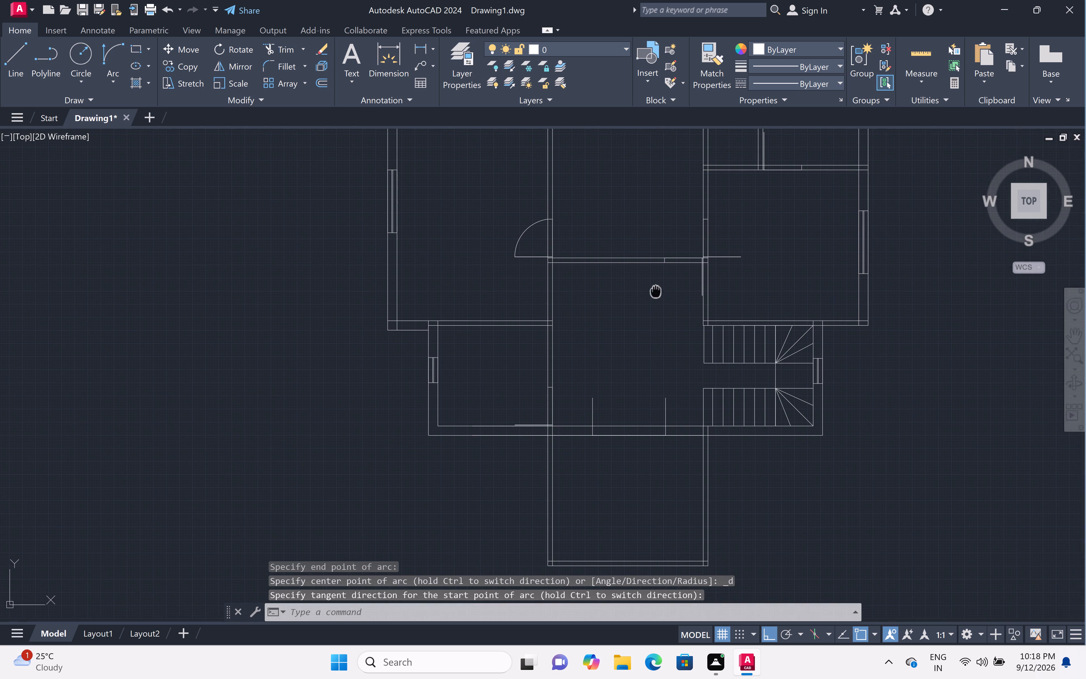
middle_drag(643, 265, 635, 241)
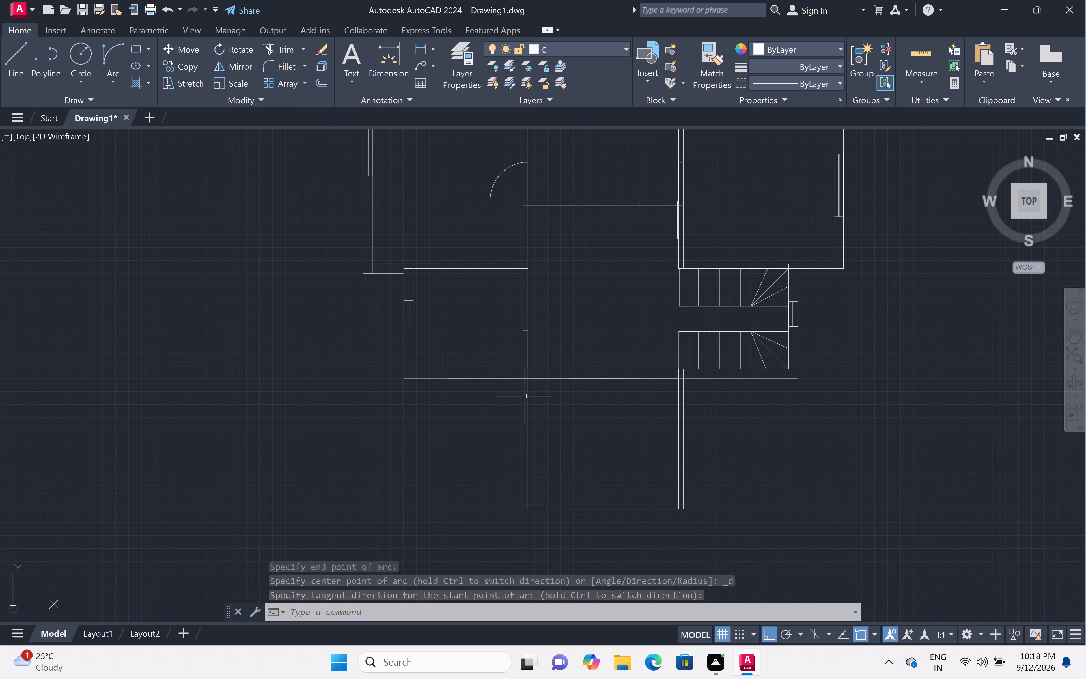
scroll(512, 381, up, 2)
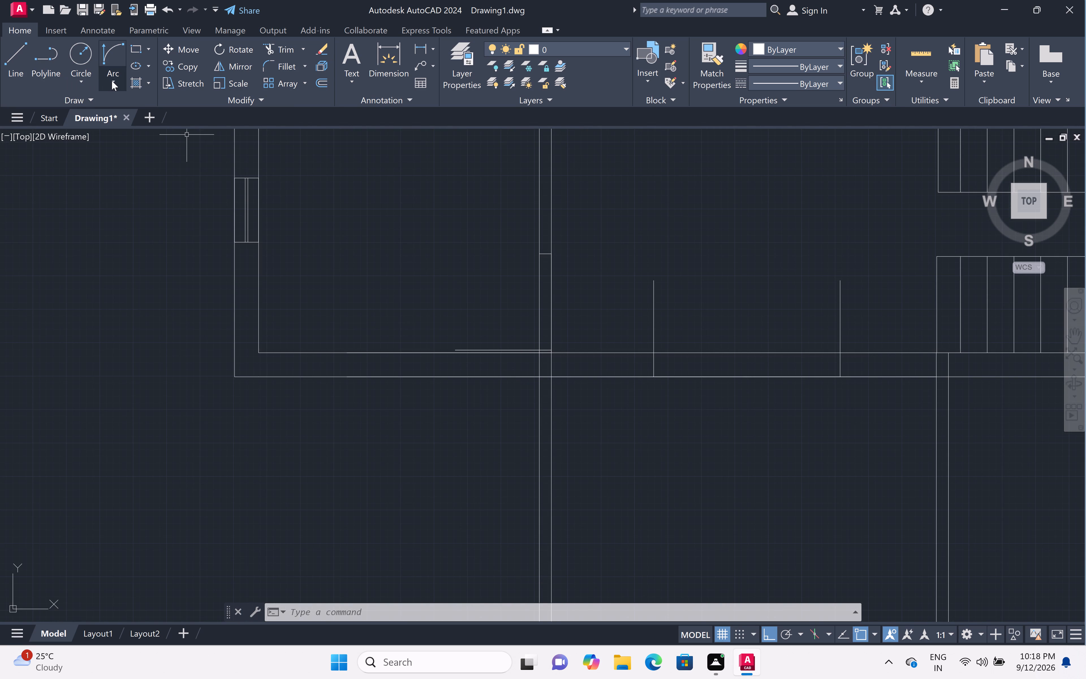
click(112, 81)
click(137, 250)
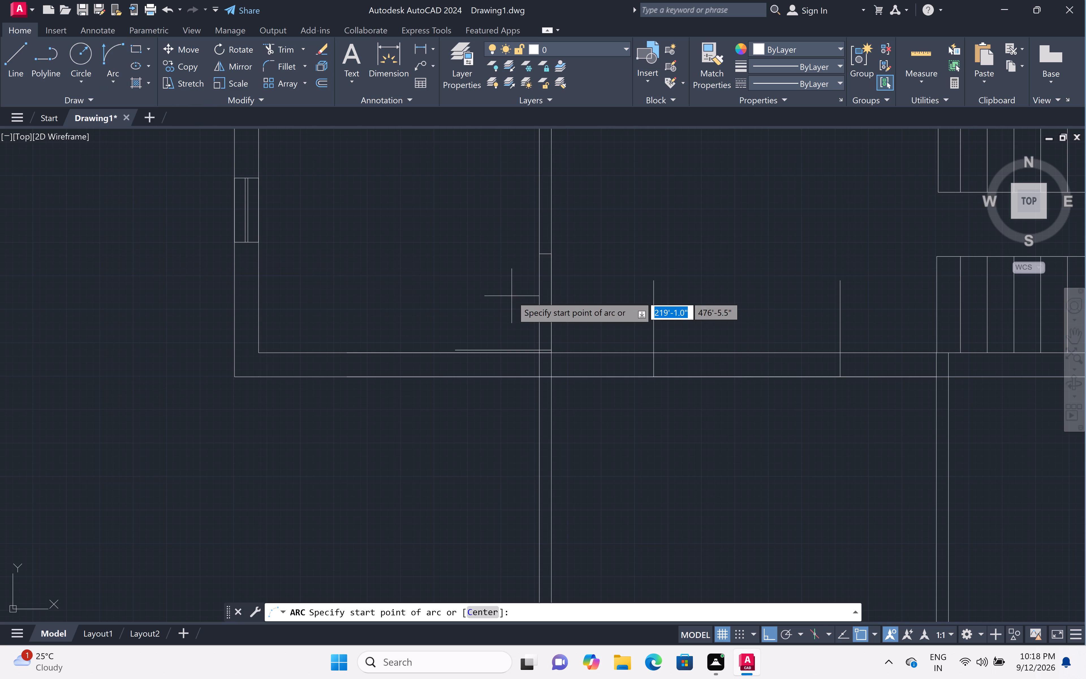
click(456, 350)
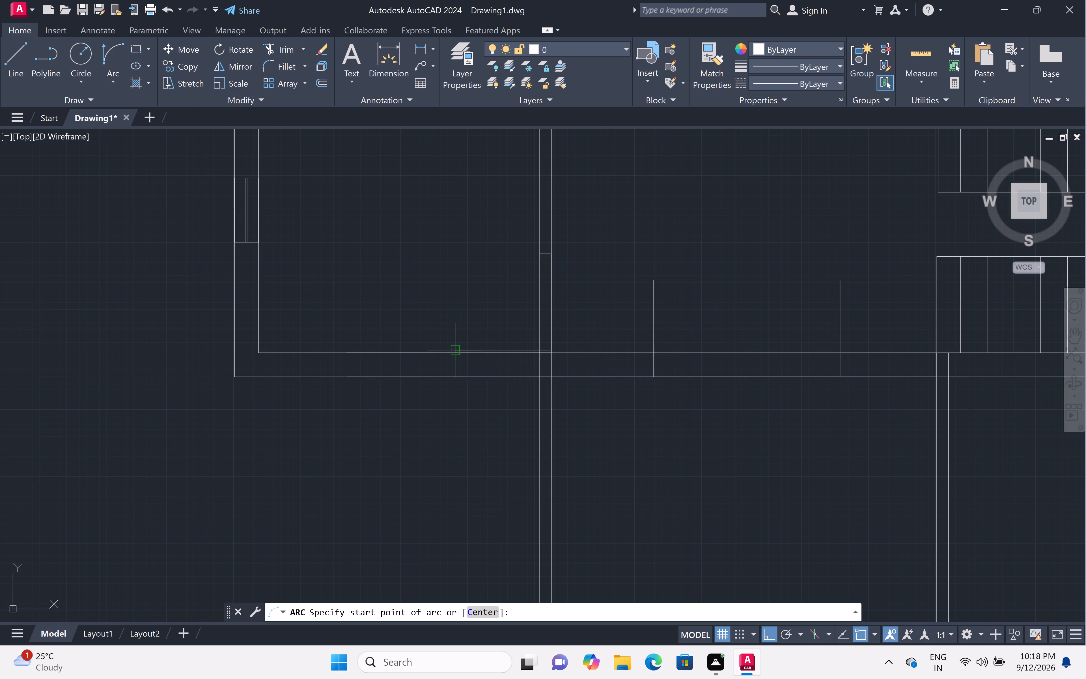
click(539, 256)
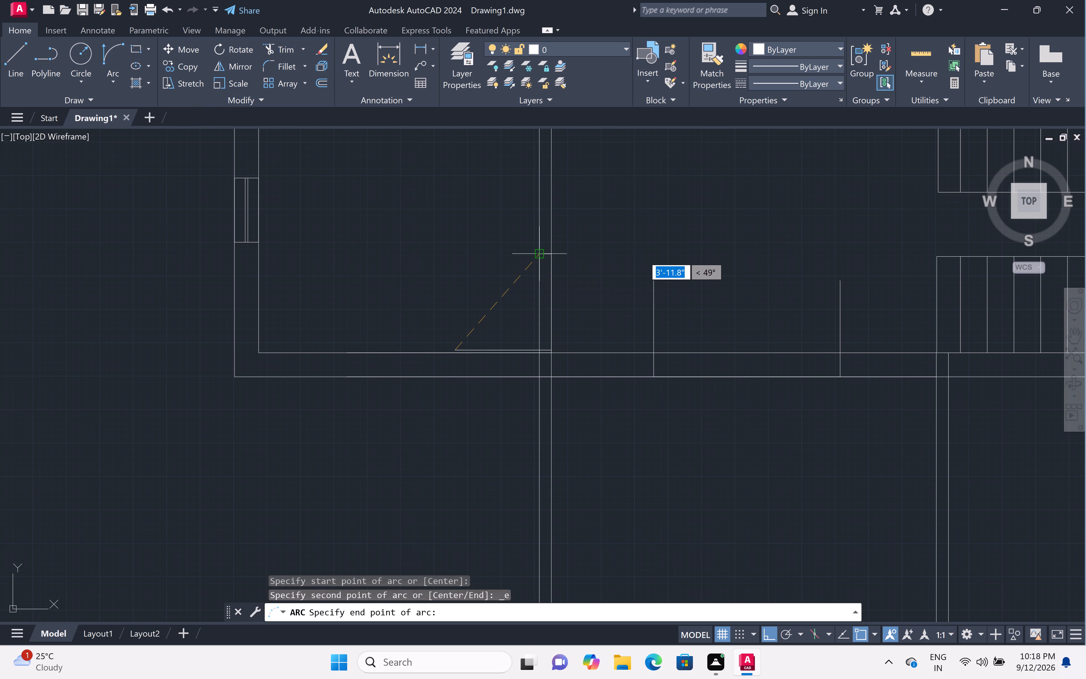
click(428, 192)
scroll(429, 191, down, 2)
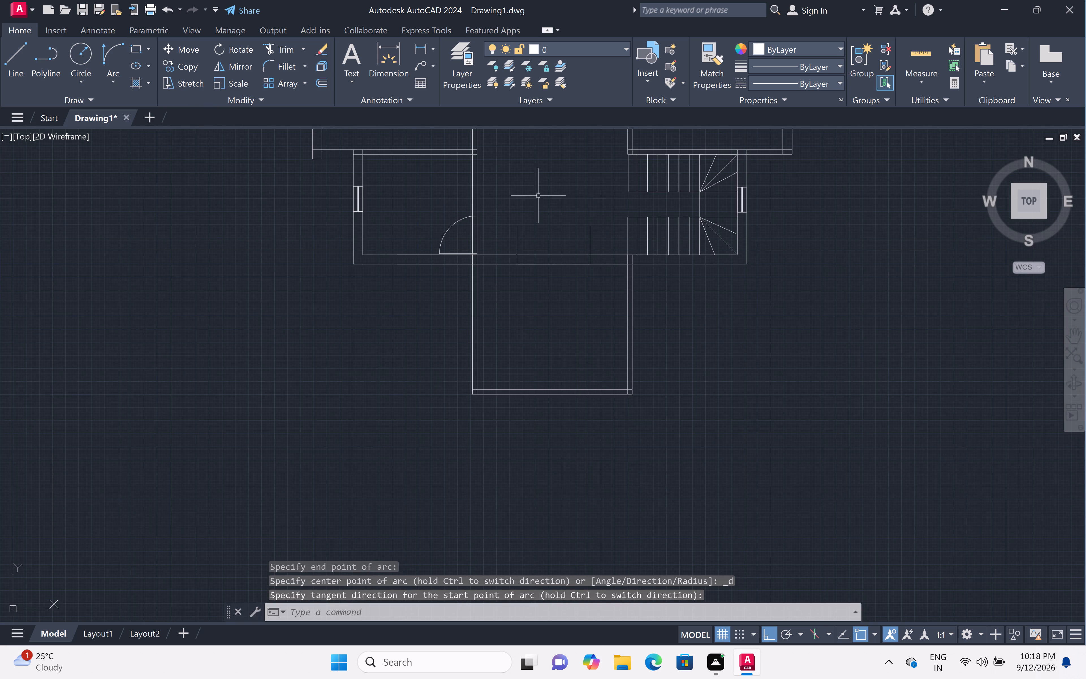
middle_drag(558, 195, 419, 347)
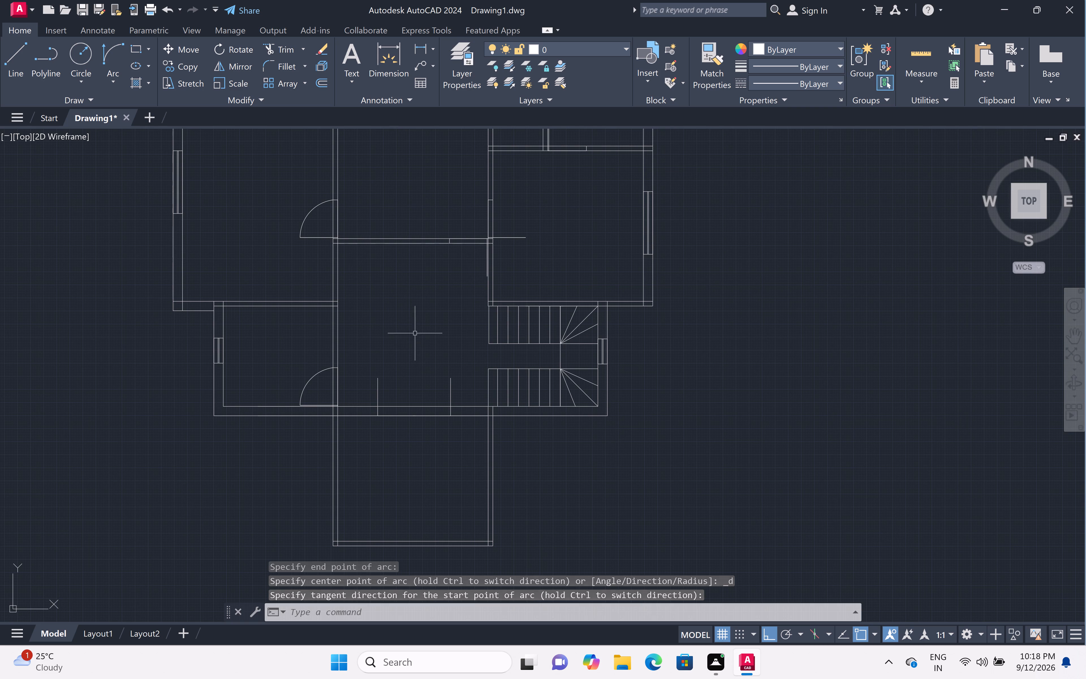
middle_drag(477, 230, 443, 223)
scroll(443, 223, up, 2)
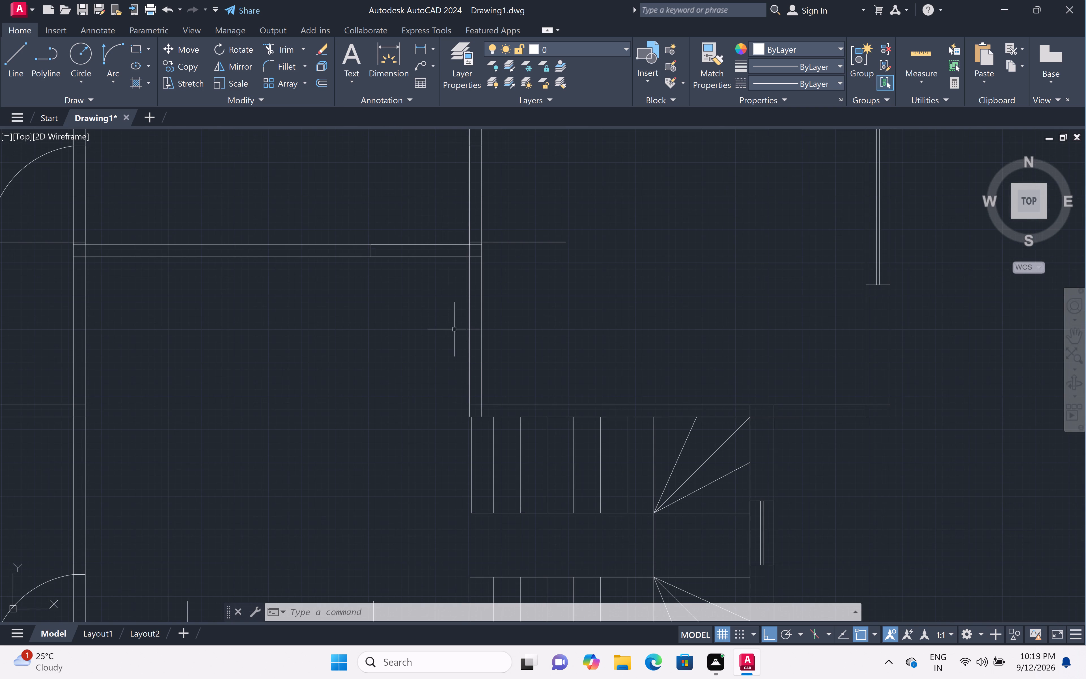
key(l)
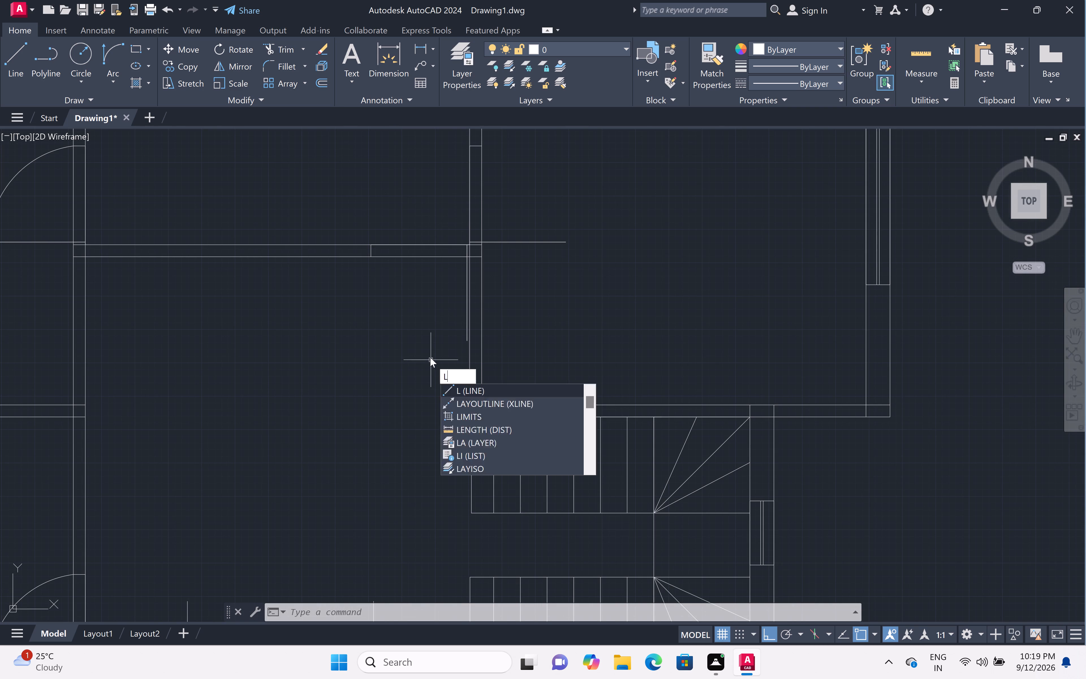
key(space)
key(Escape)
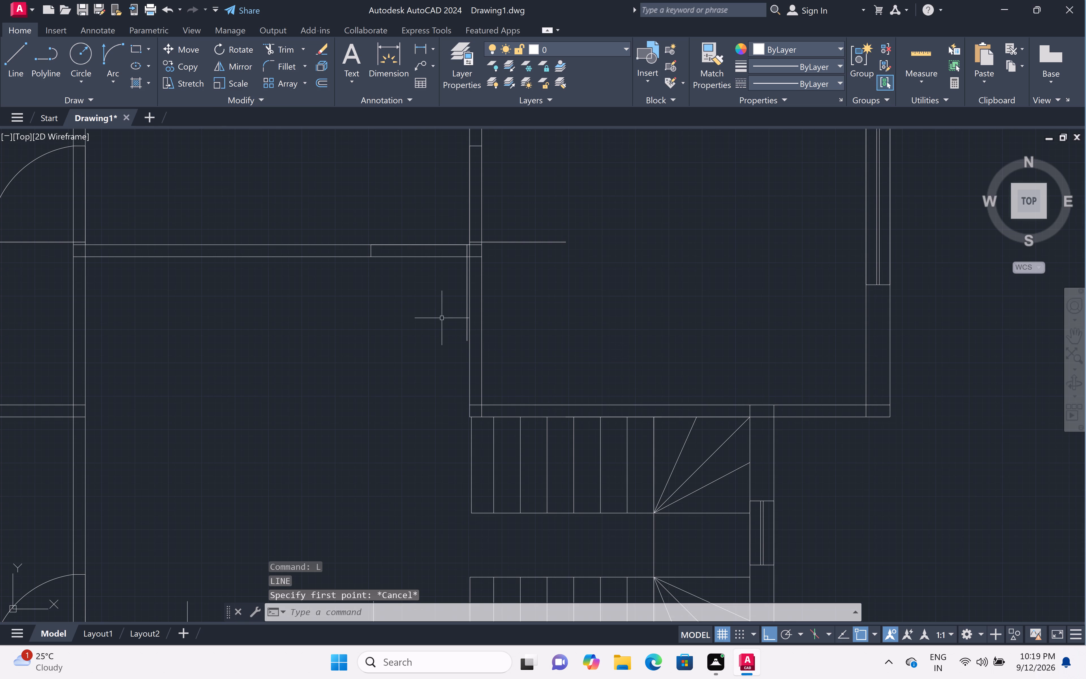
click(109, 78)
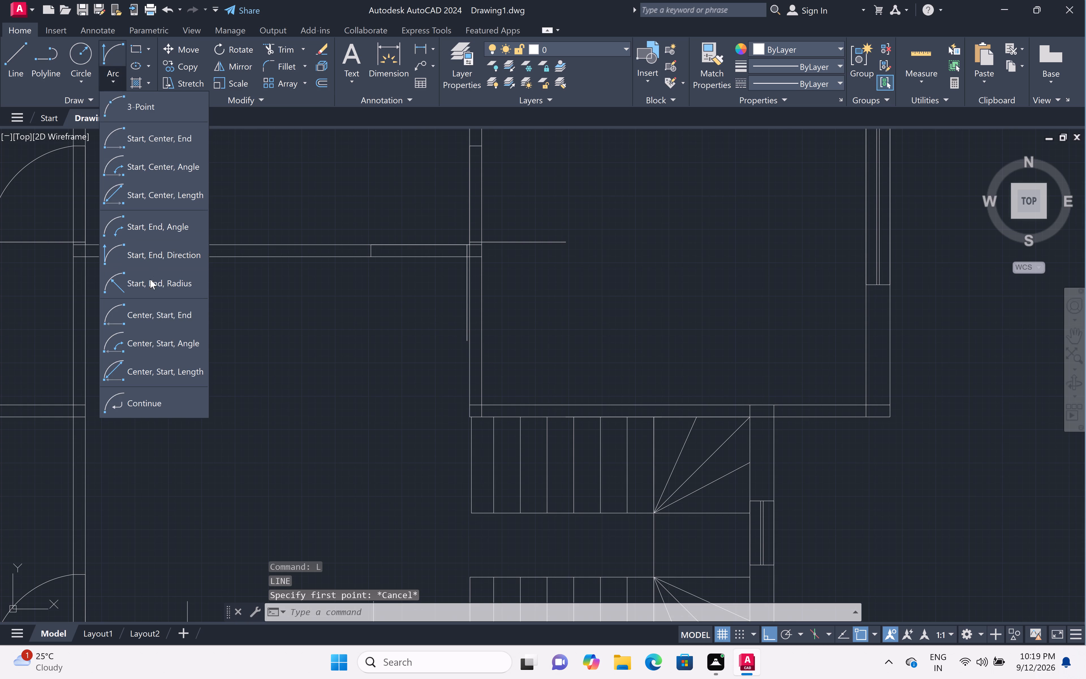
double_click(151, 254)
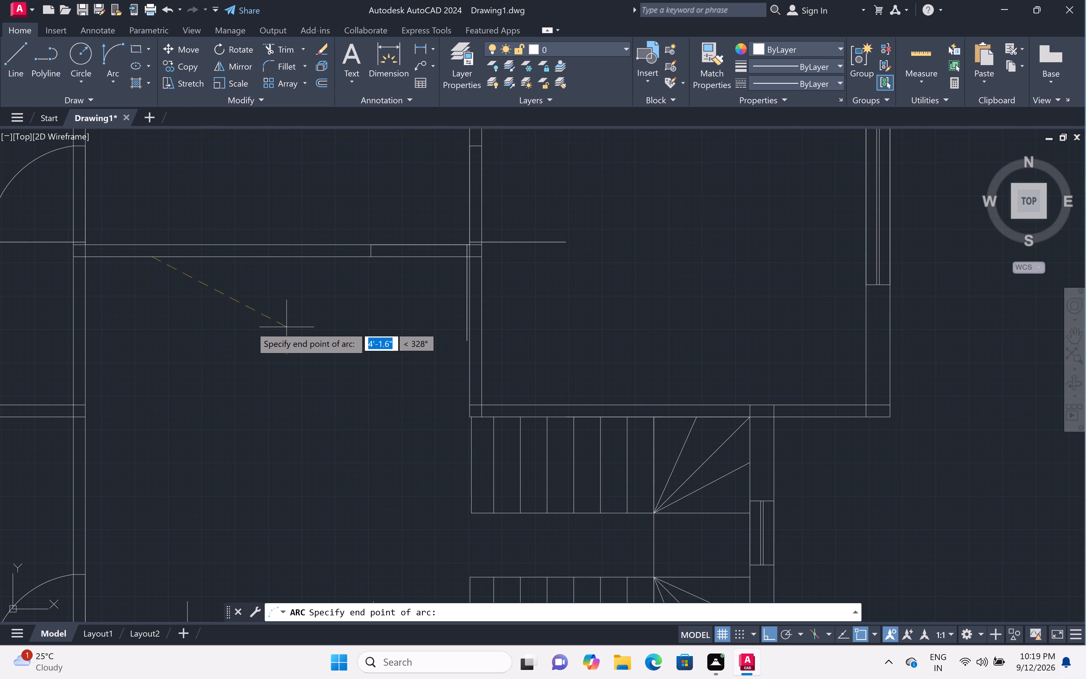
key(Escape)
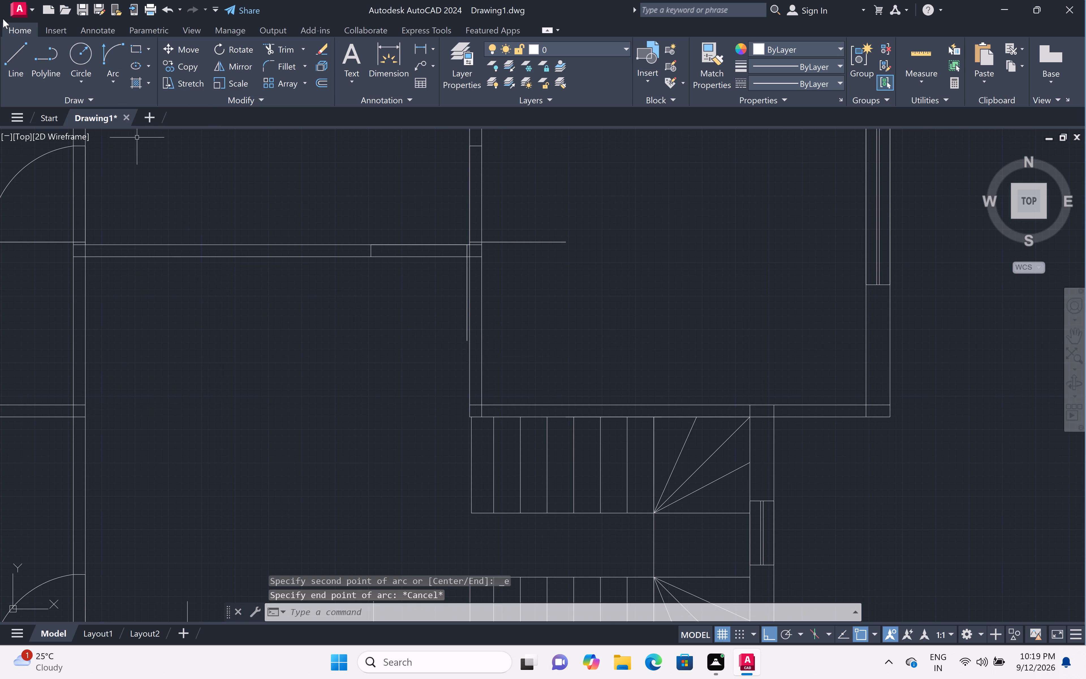
Draw a Start, End, Direction swing arc for the central hall's door, from the leaf's free lower end to the wall opening's jamb.
click(113, 79)
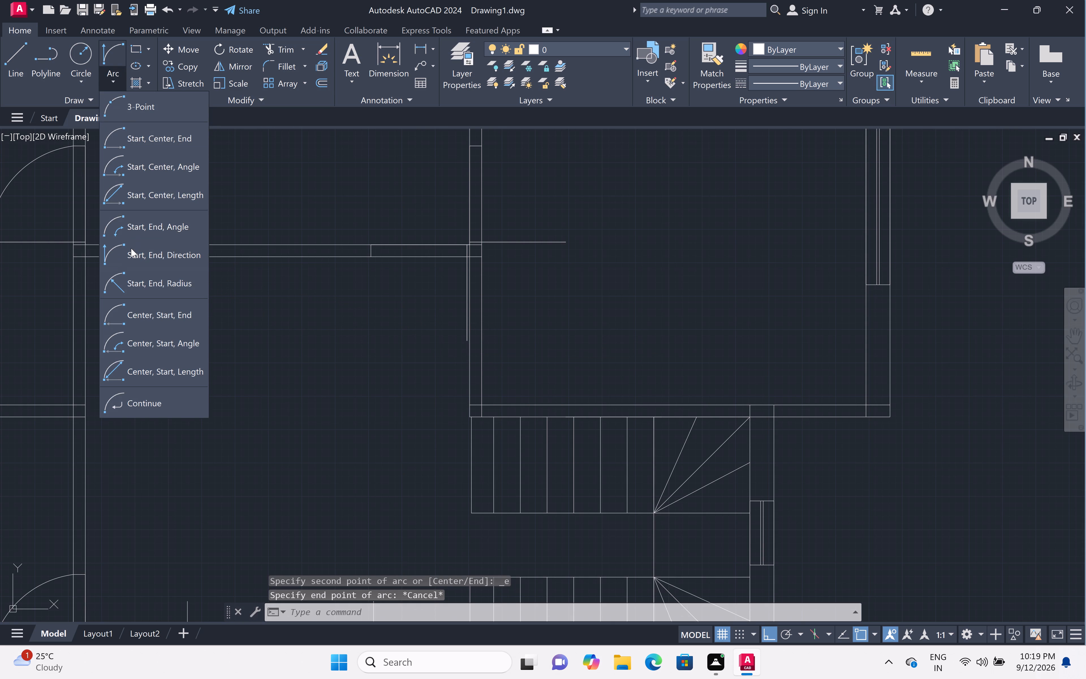
click(131, 248)
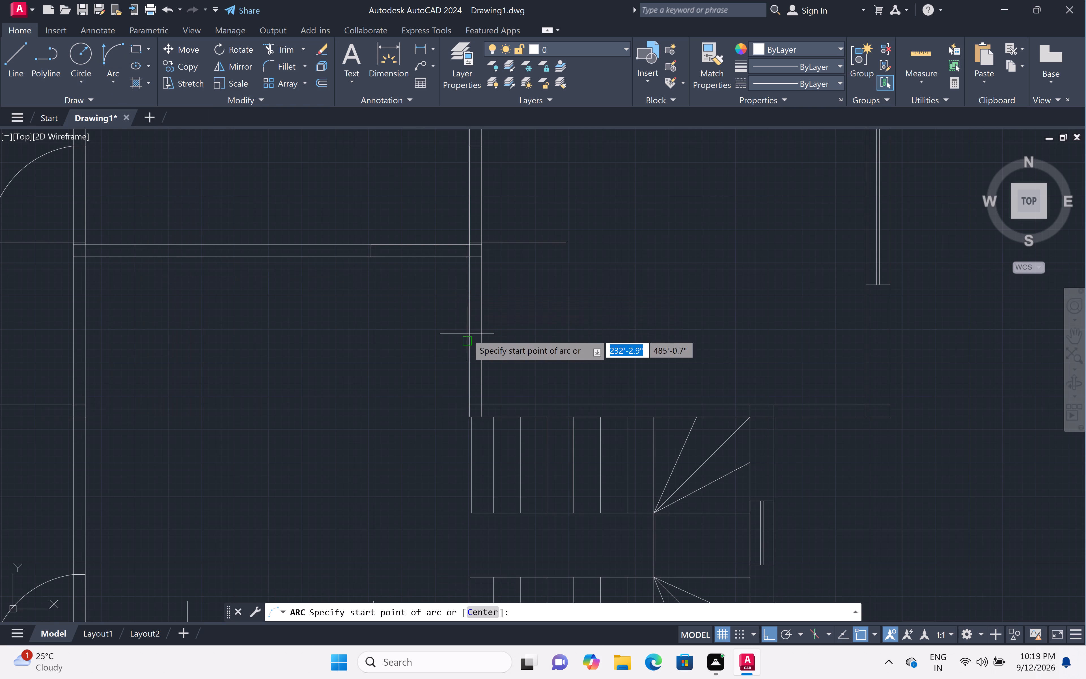
click(466, 340)
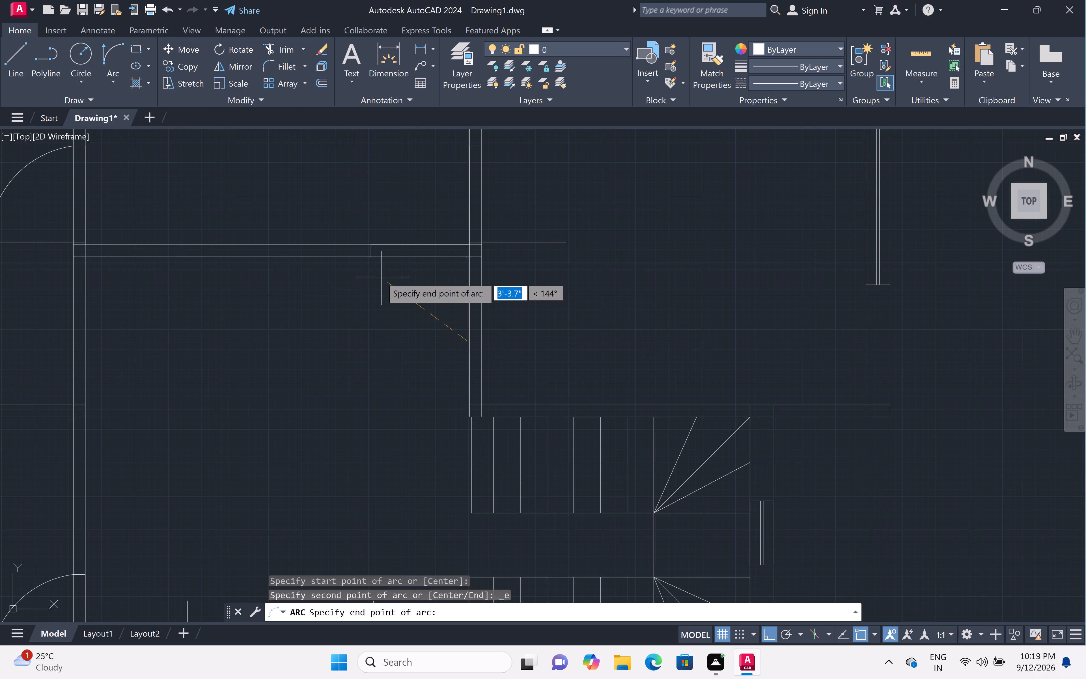
click(370, 257)
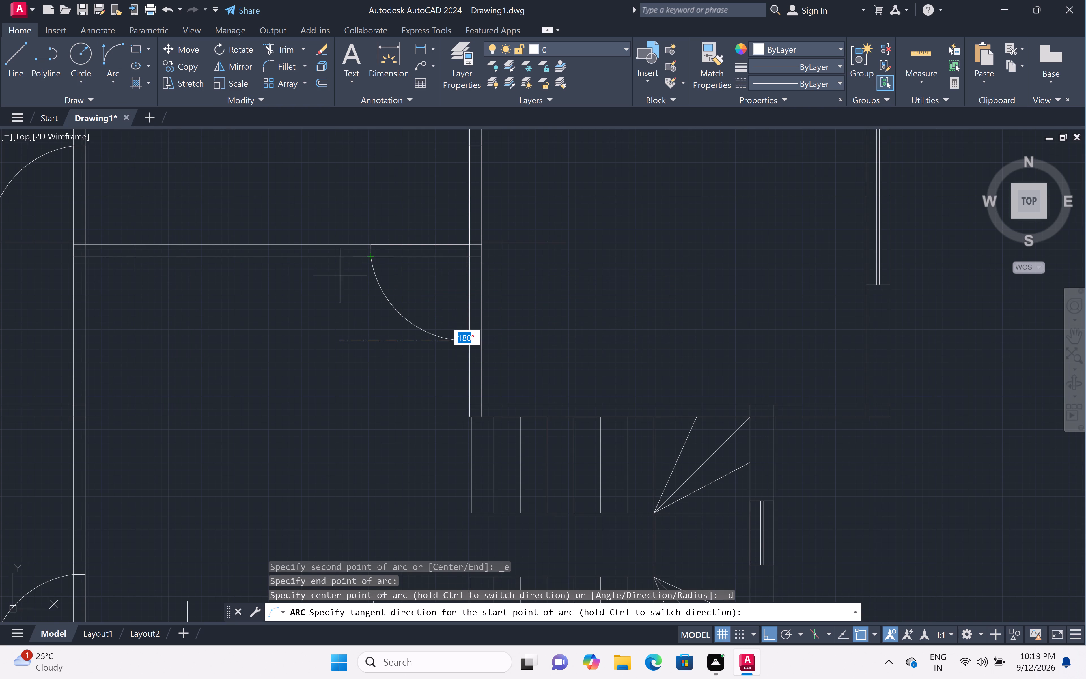
click(234, 300)
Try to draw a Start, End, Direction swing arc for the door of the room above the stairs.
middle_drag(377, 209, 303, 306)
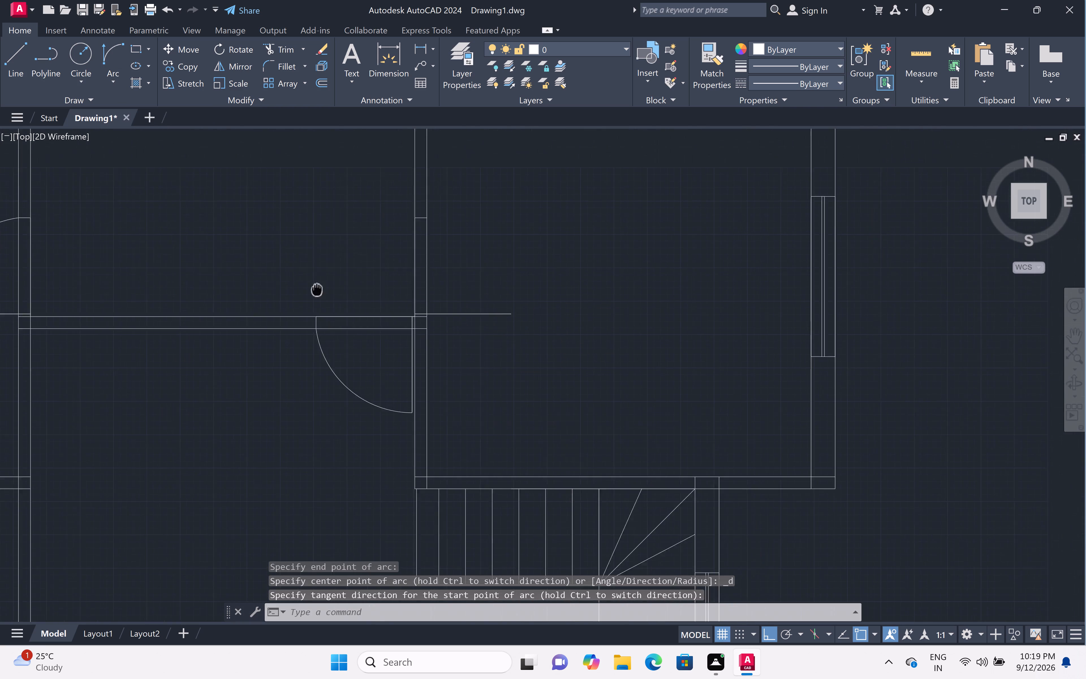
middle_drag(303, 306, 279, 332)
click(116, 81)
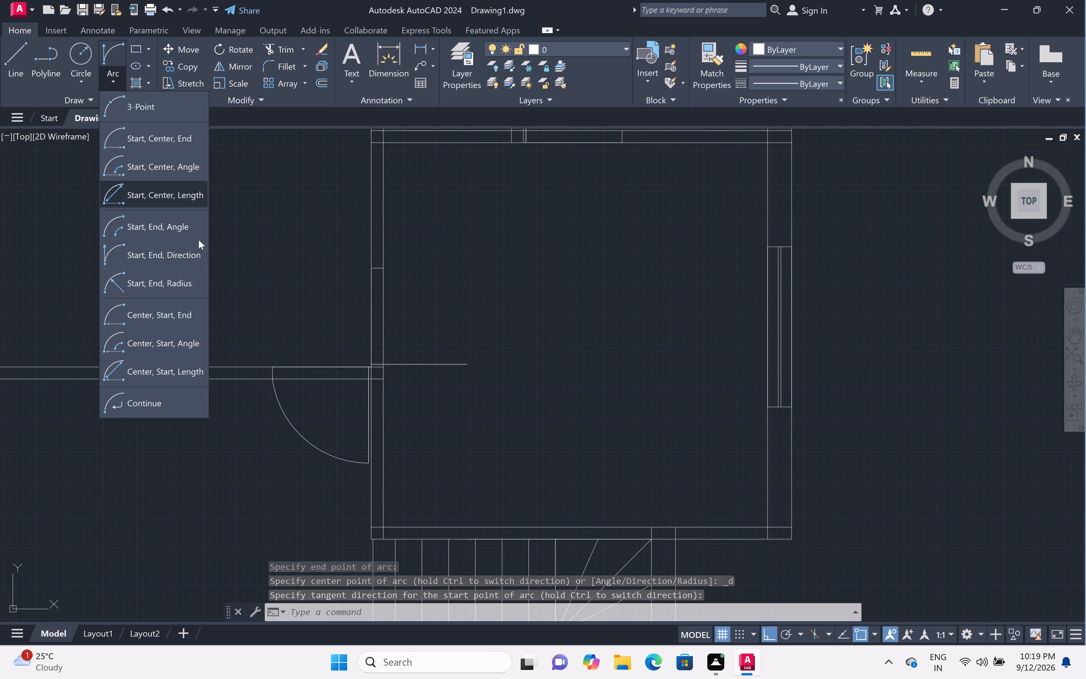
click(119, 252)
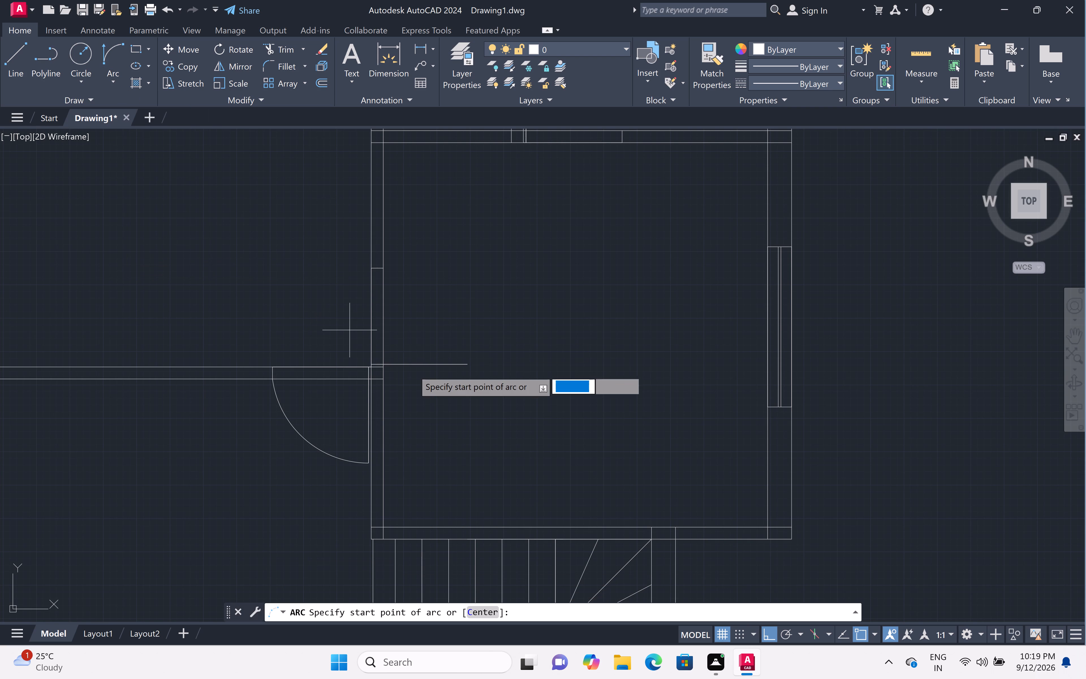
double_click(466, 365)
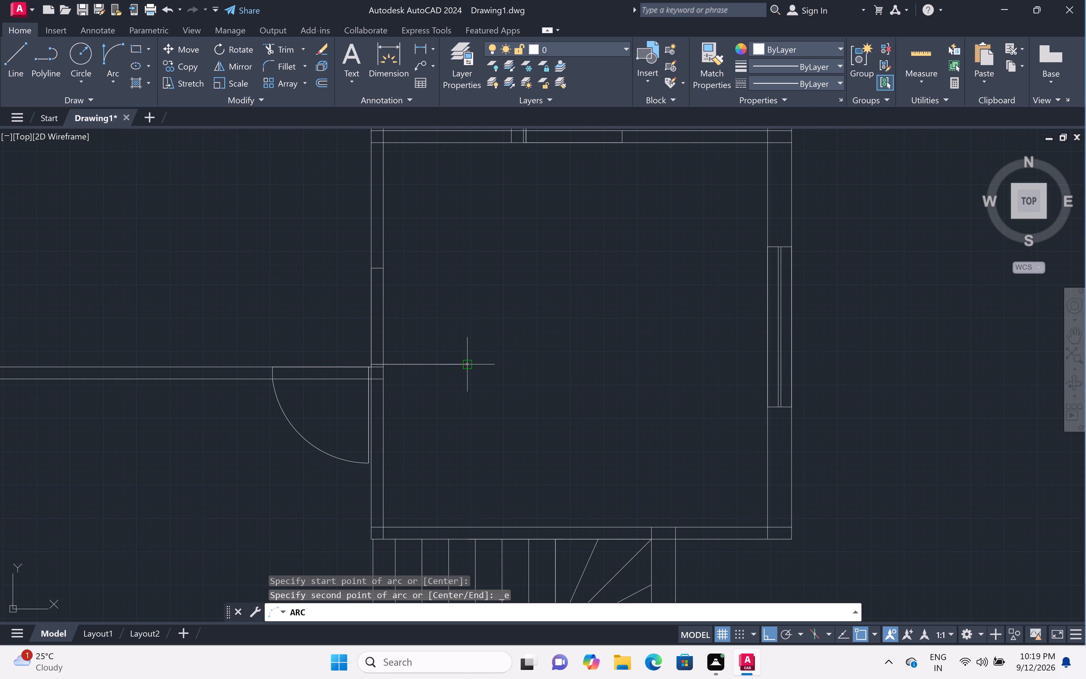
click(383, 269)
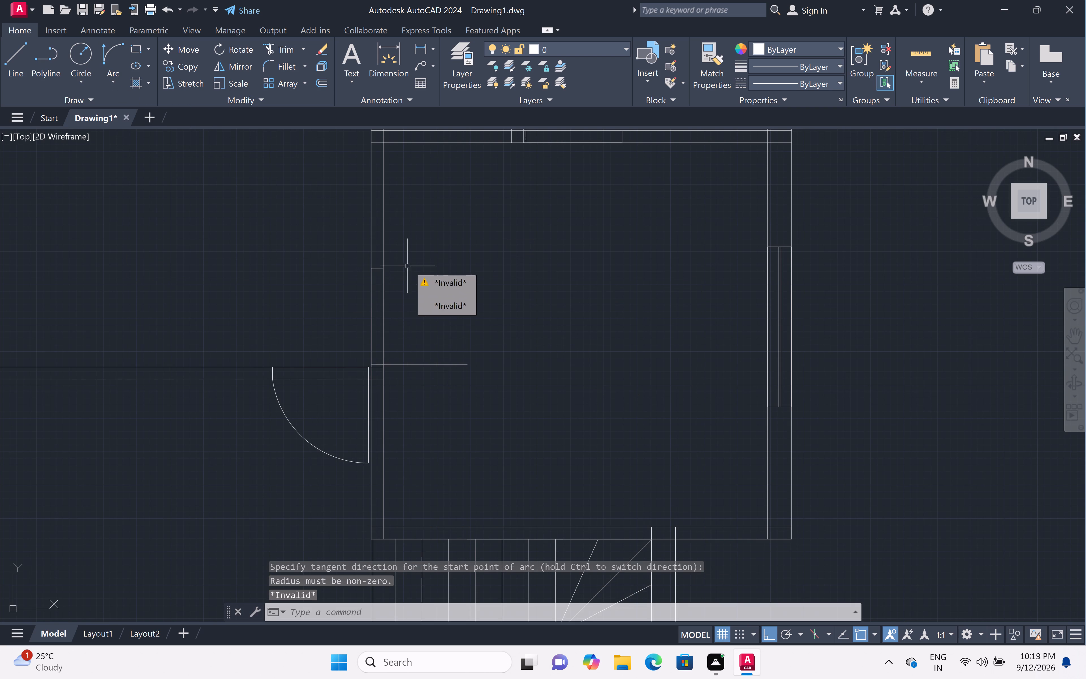
Draw a Start, End, Direction swing arc for the door of the room above the stairs, from the leaf's free end up to the jamb.
click(117, 78)
click(136, 245)
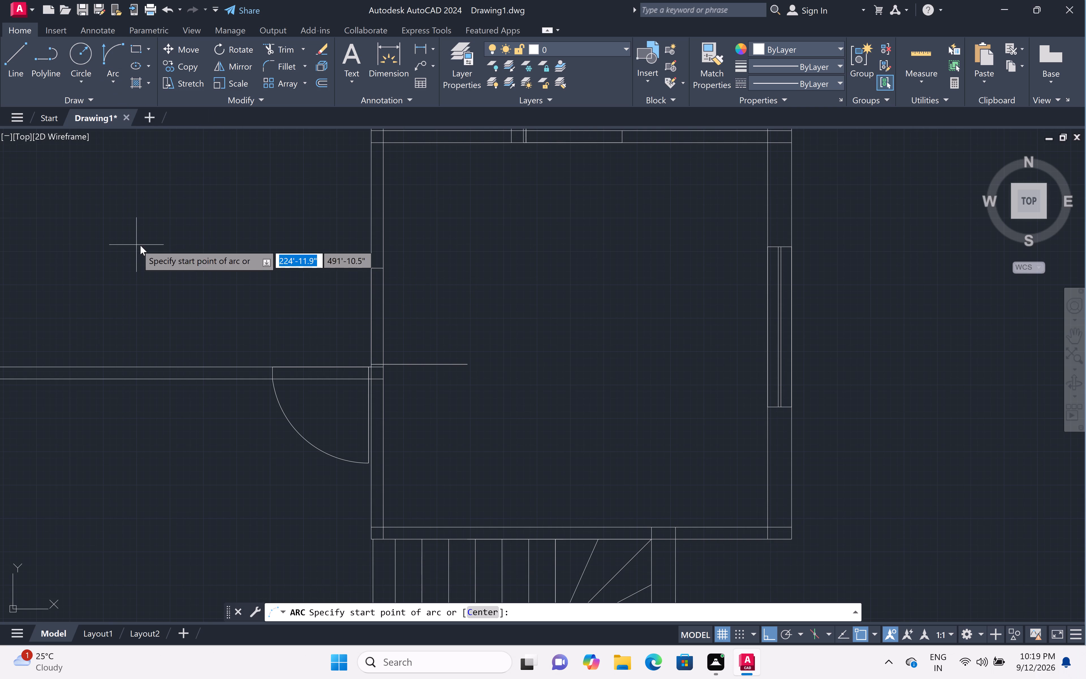
click(465, 364)
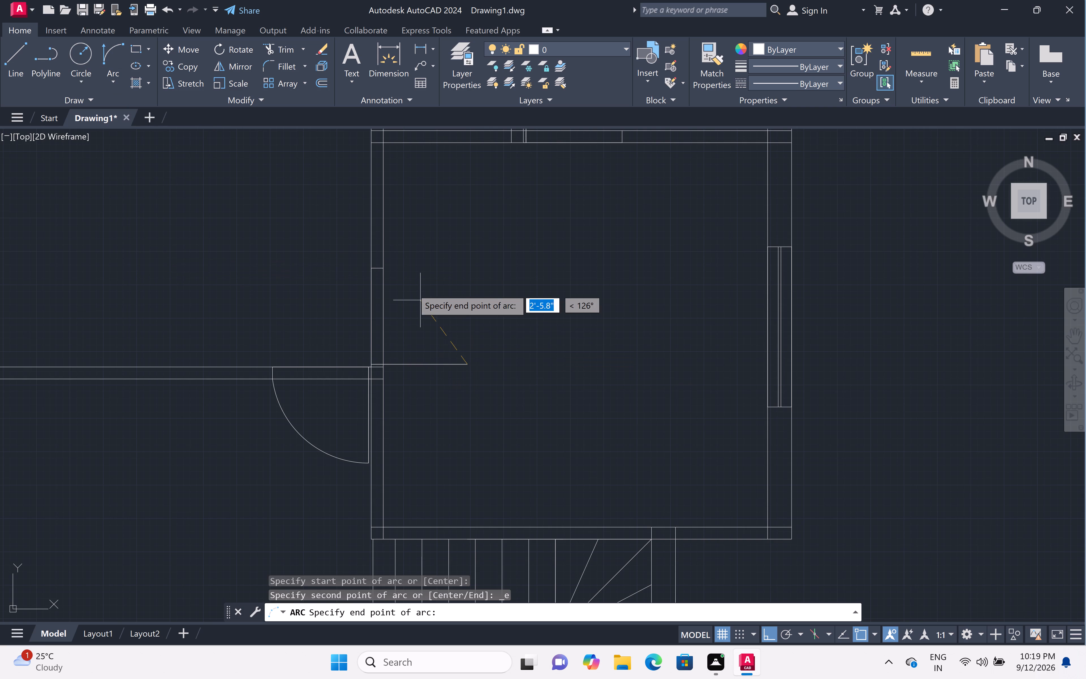
click(382, 267)
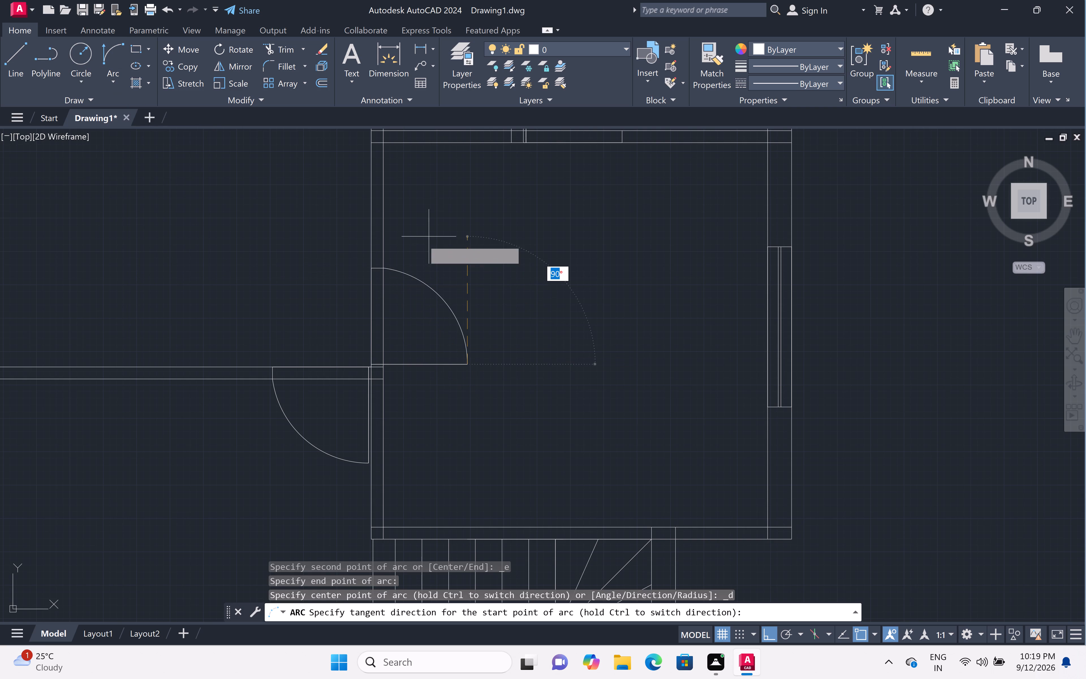
click(445, 229)
Draw a Start, End, Direction swing arc for the small right-side room's door, from the vertical leaf's upper end to the jamb in its lower wall.
scroll(455, 223, down, 3)
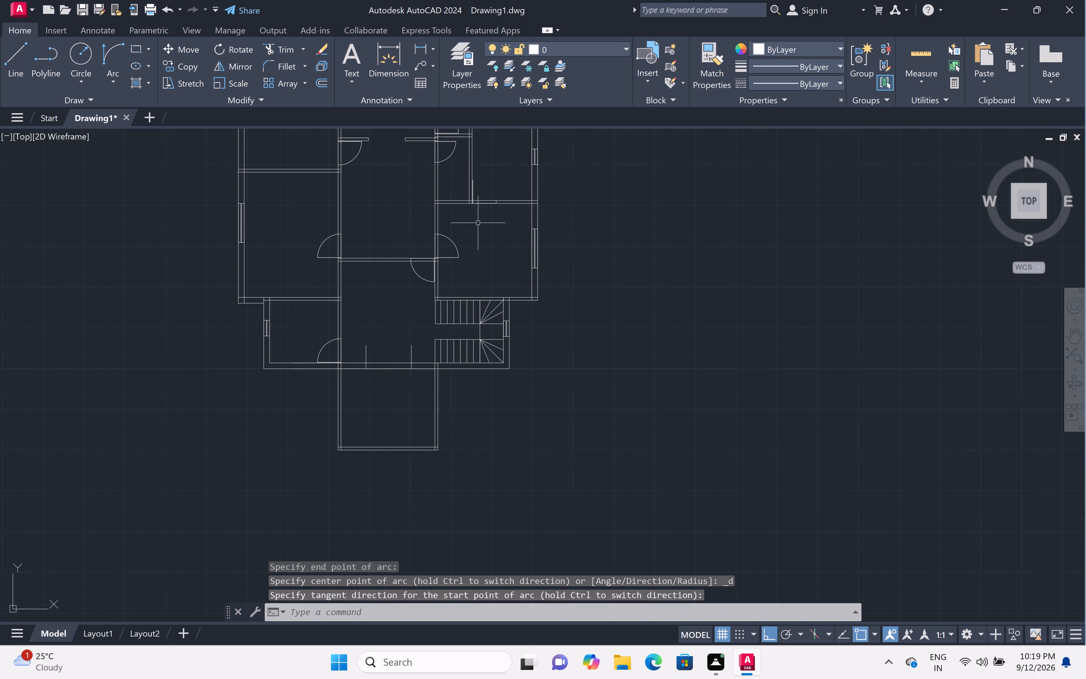
middle_drag(474, 284, 473, 291)
middle_drag(472, 246, 472, 246)
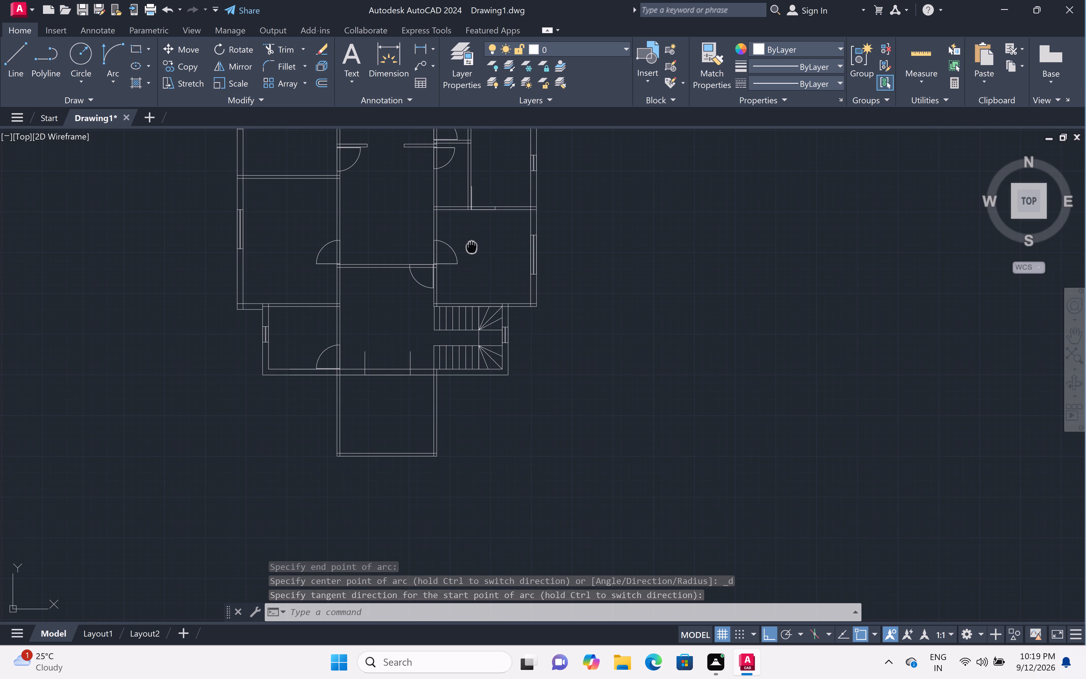
middle_drag(472, 246, 456, 359)
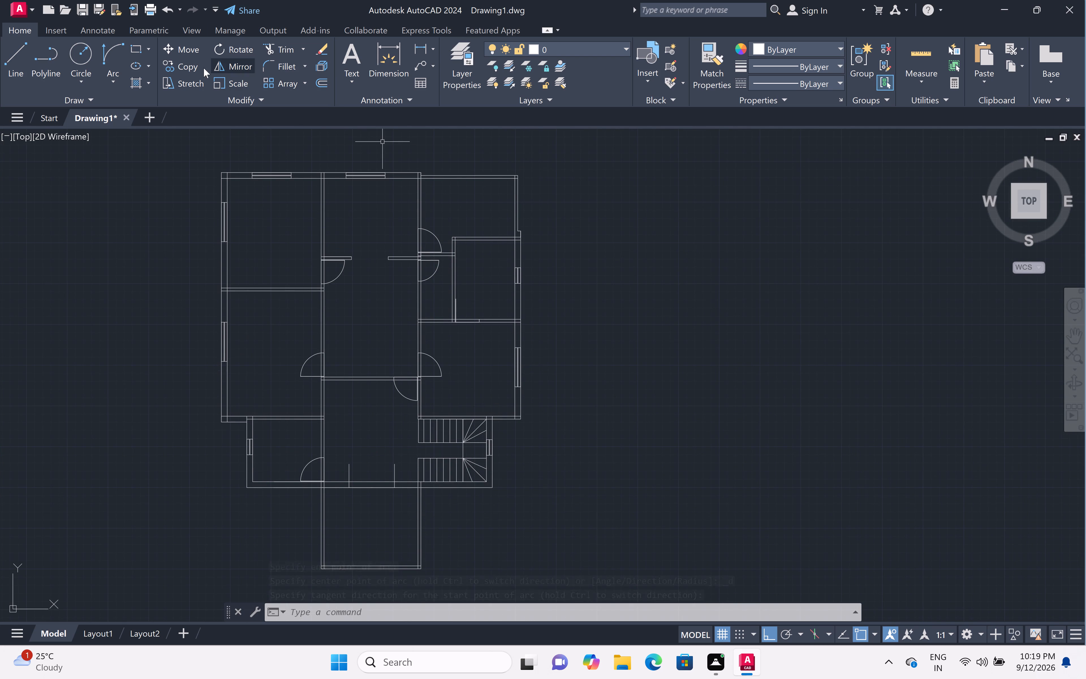
click(110, 83)
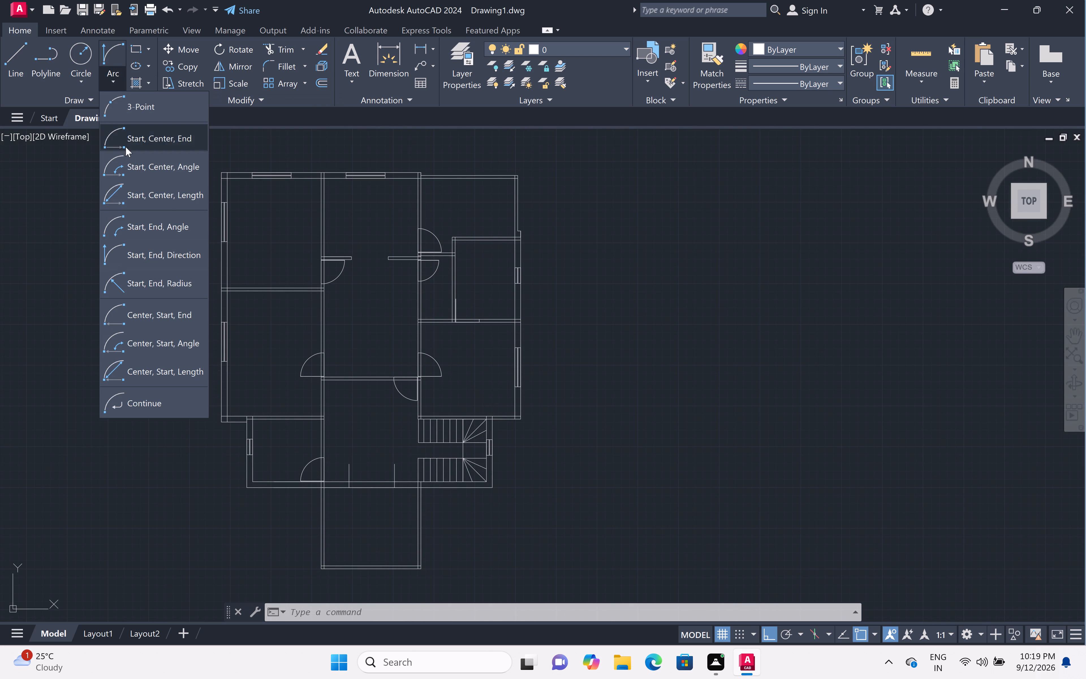
click(117, 259)
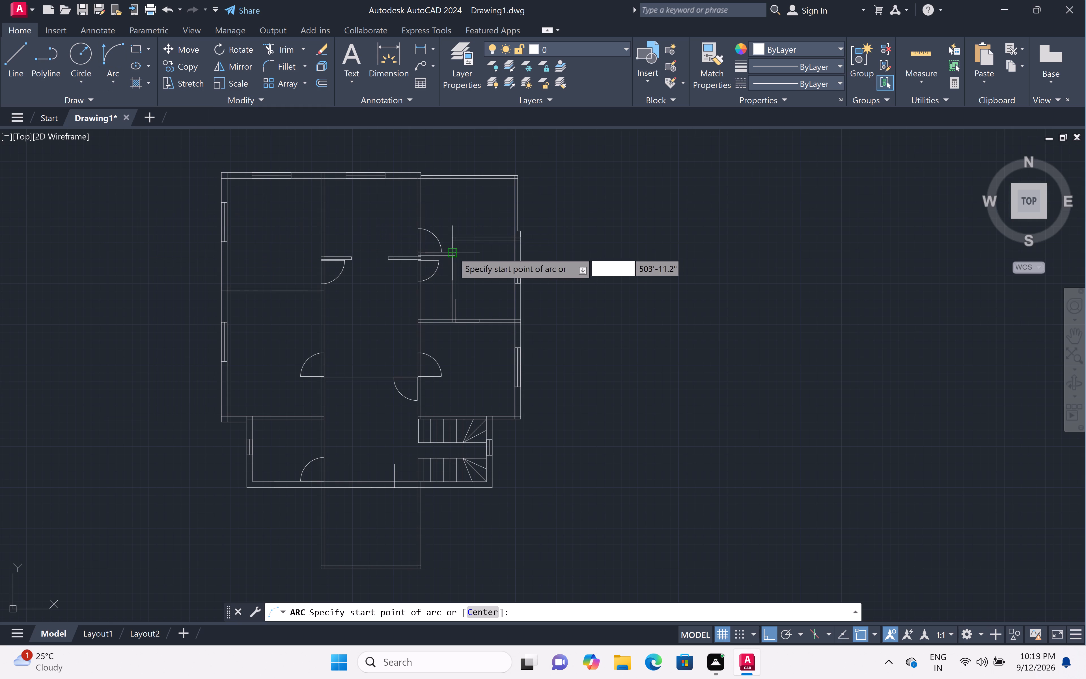
scroll(466, 324, up, 3)
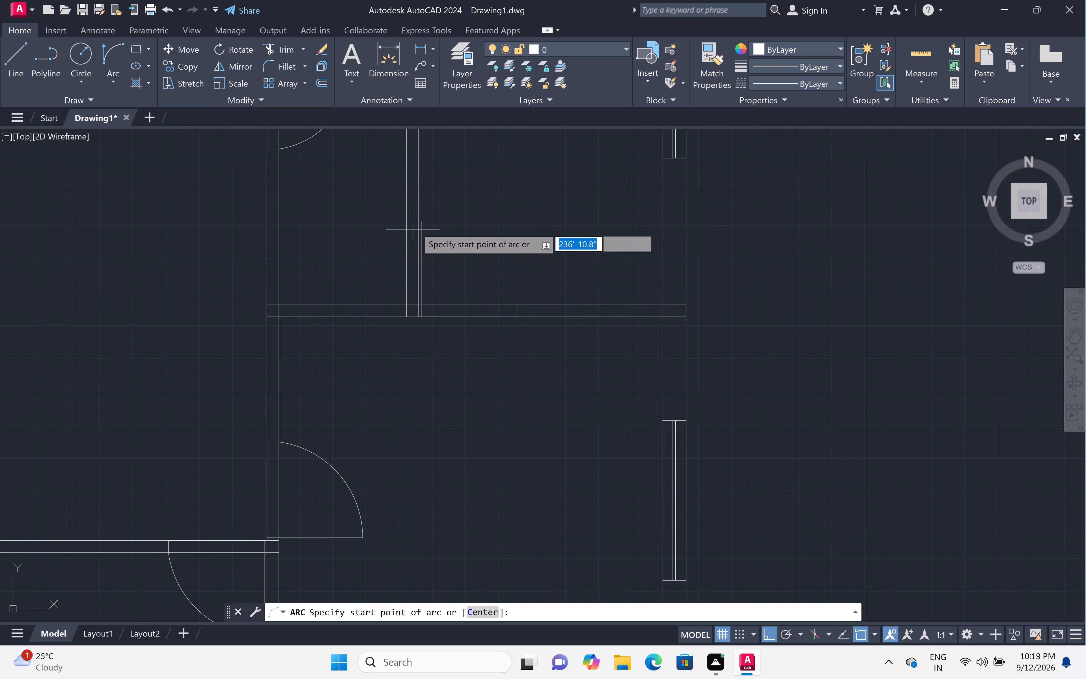
click(420, 224)
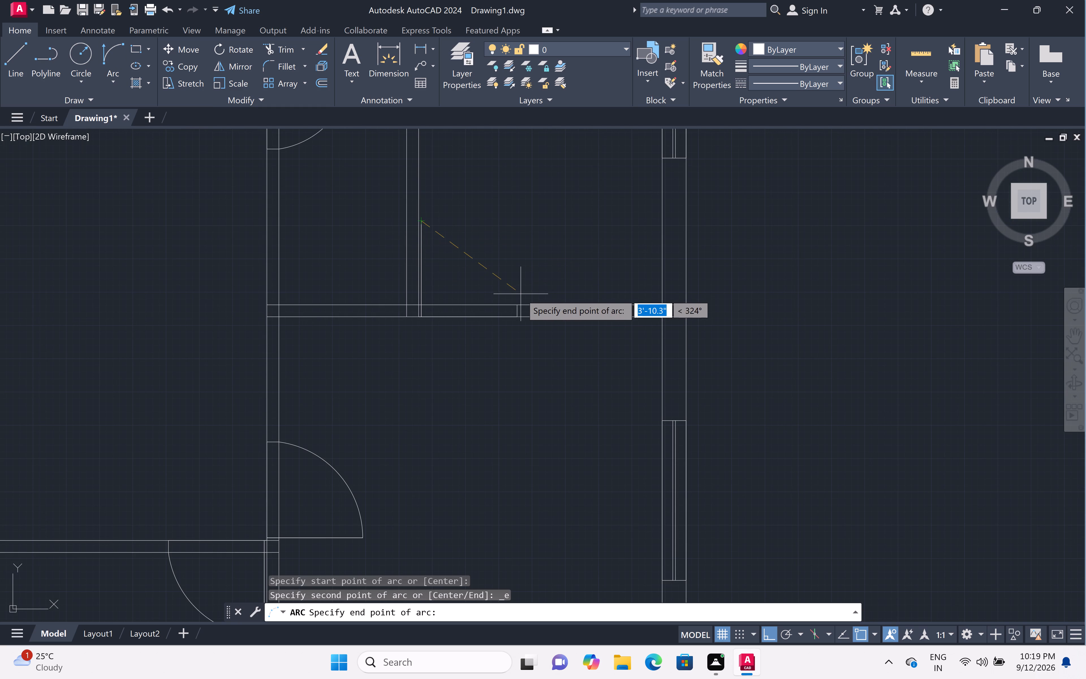
click(519, 304)
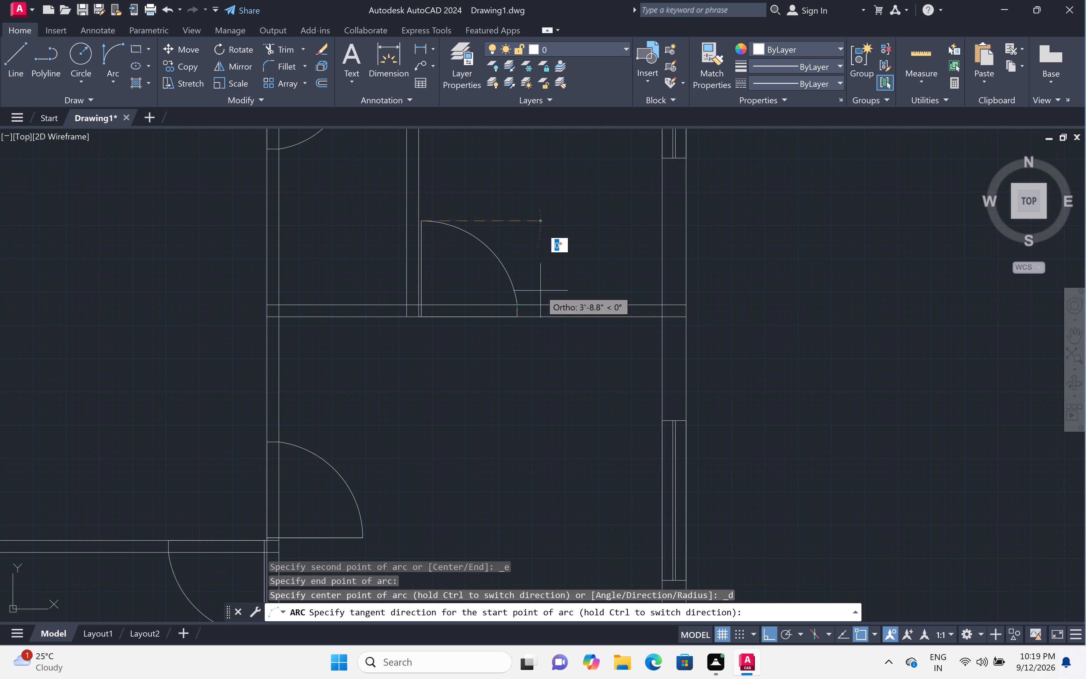
click(587, 270)
Draw a vertical line across the wall thickness near the middle of the entrance opening, between the two door leaves.
scroll(585, 247, down, 5)
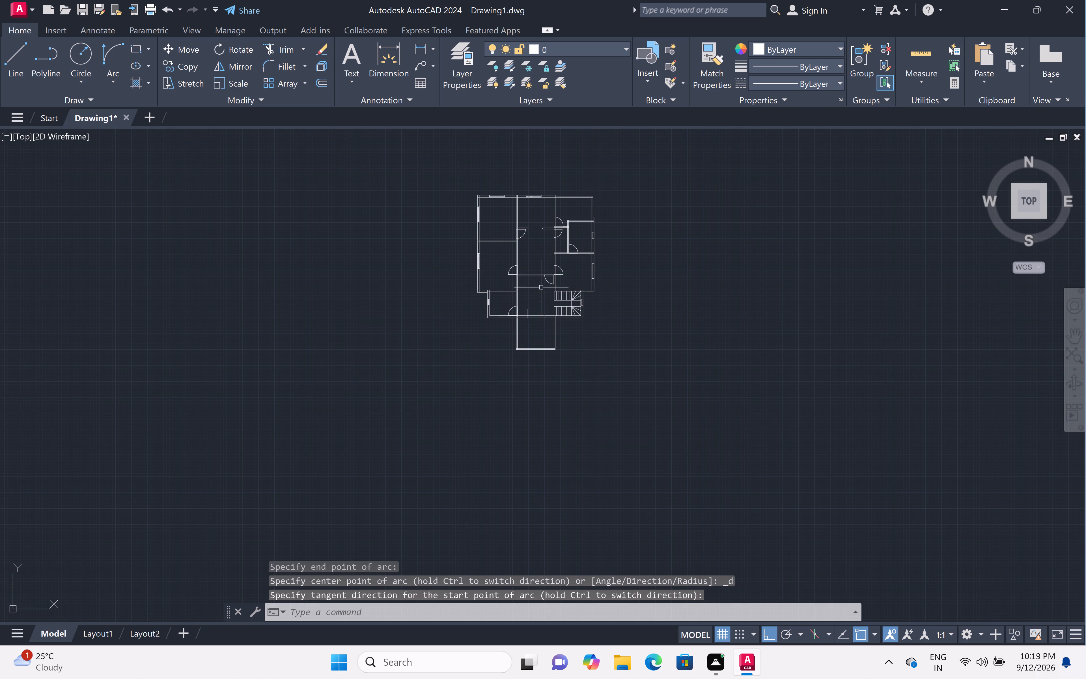
scroll(534, 315, up, 4)
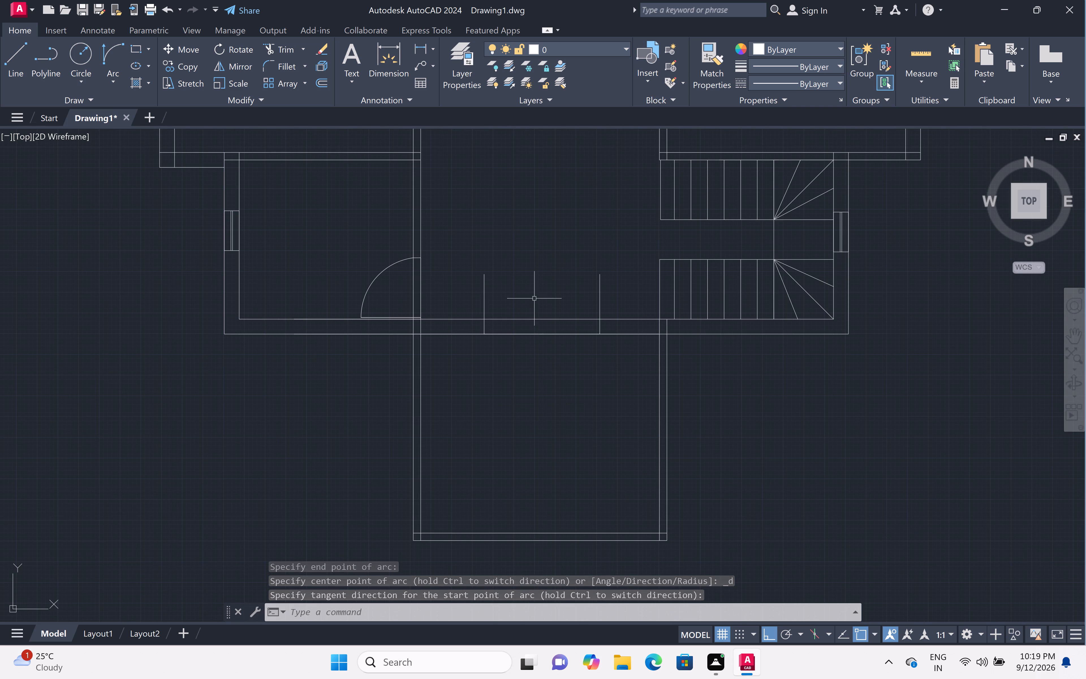
key(l)
key(space)
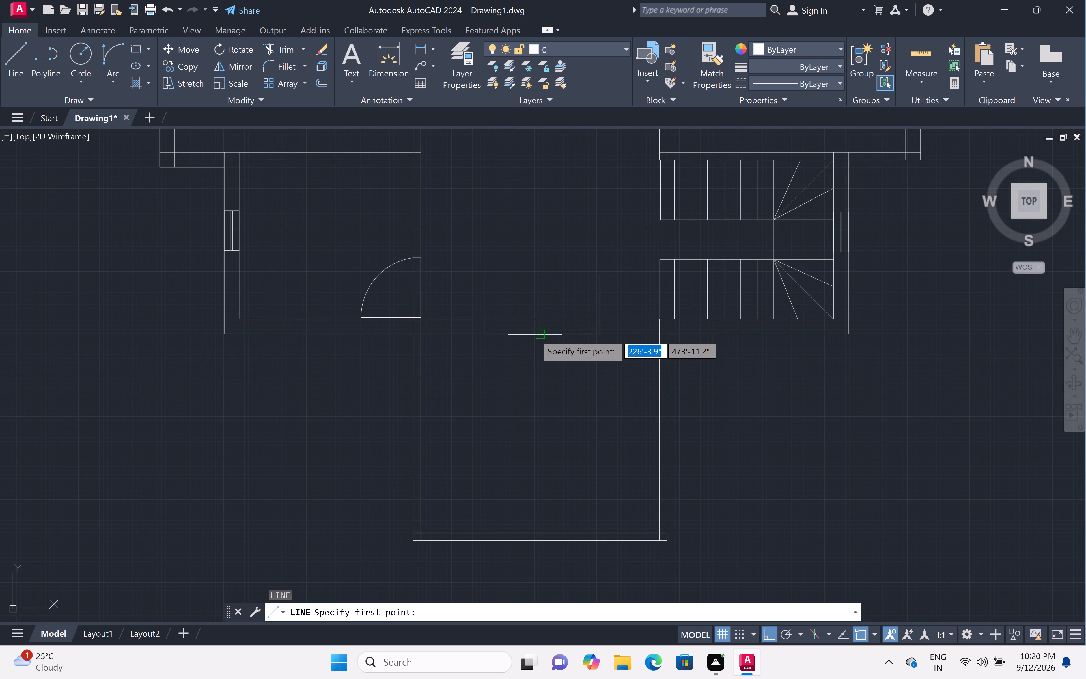
click(543, 334)
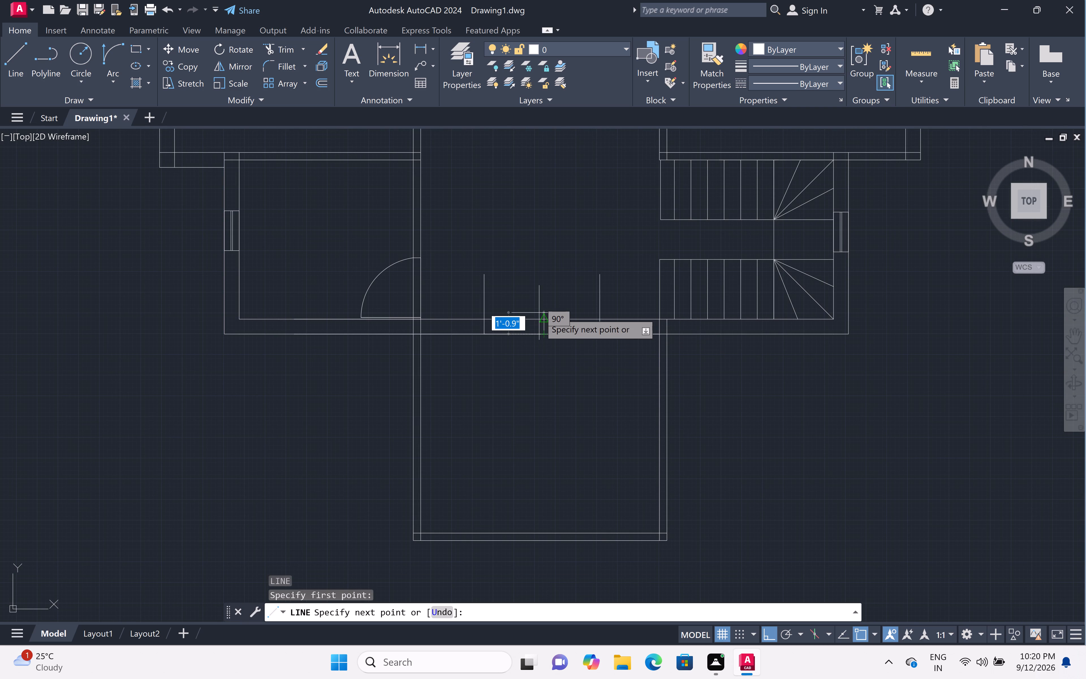
key(ctrl+z)
scroll(534, 335, up, 2)
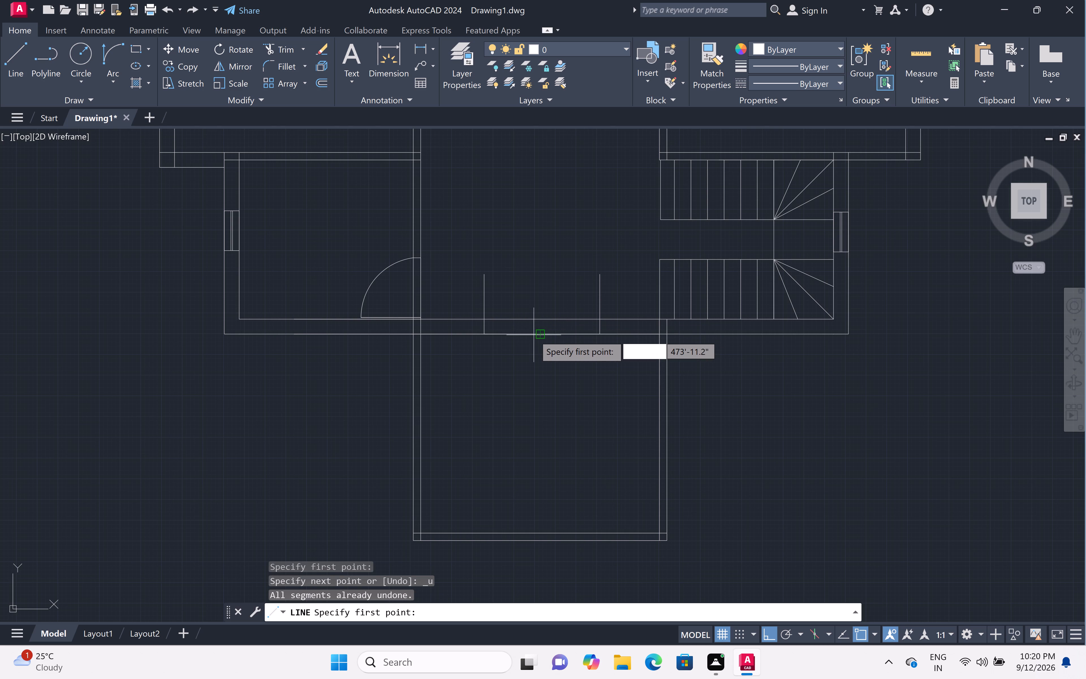
scroll(534, 335, up, 1)
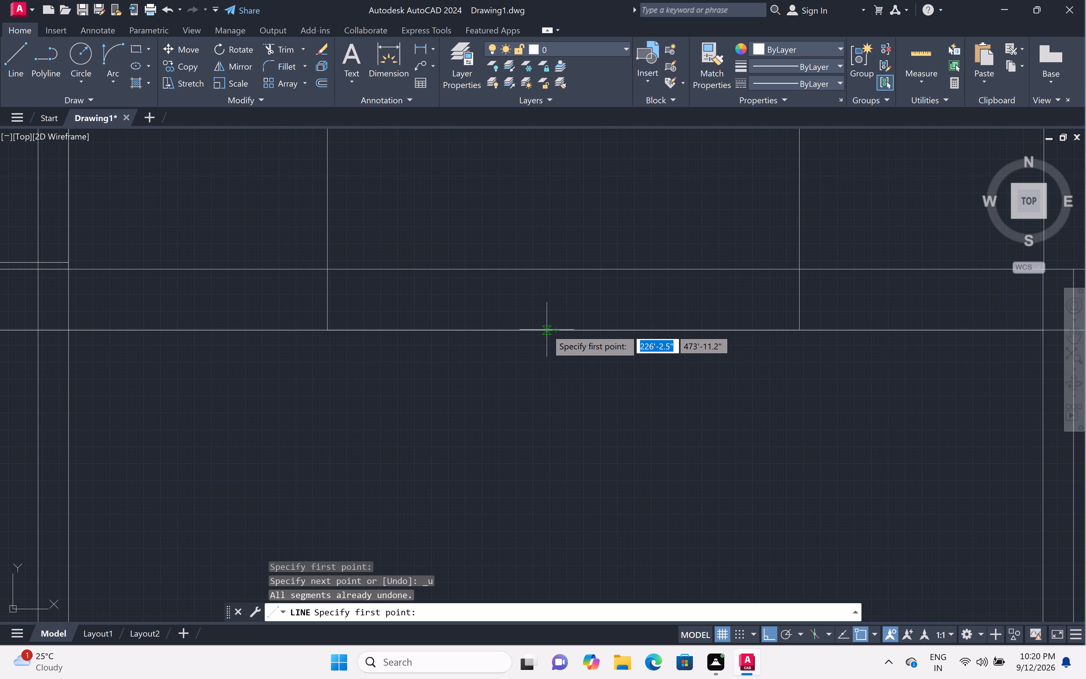
click(554, 329)
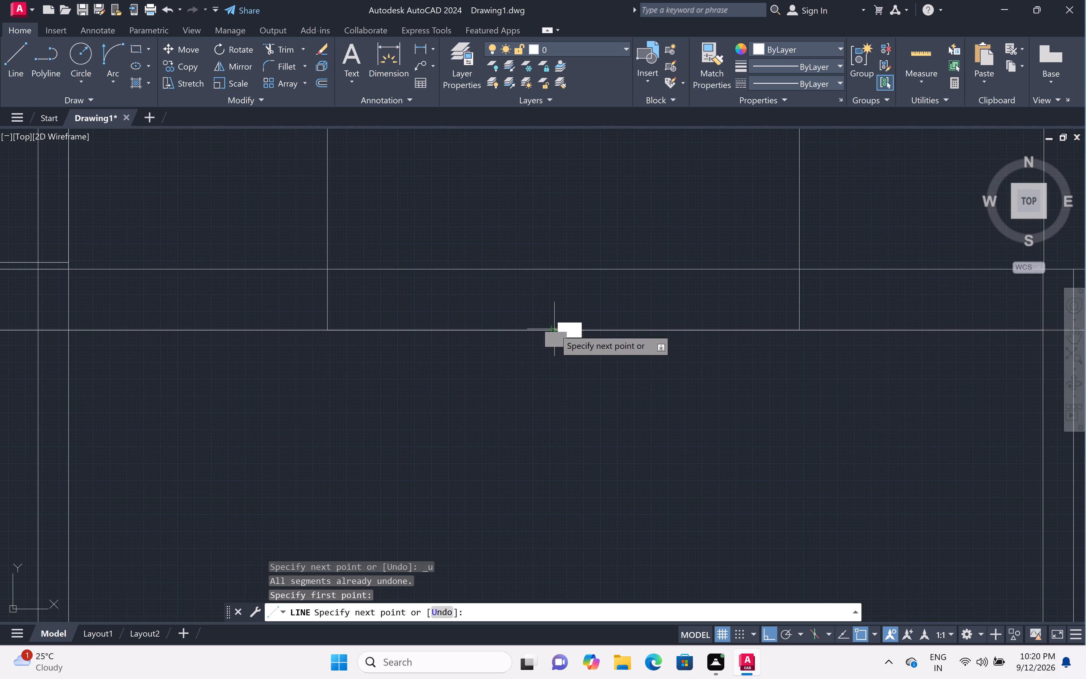
click(554, 269)
key(space)
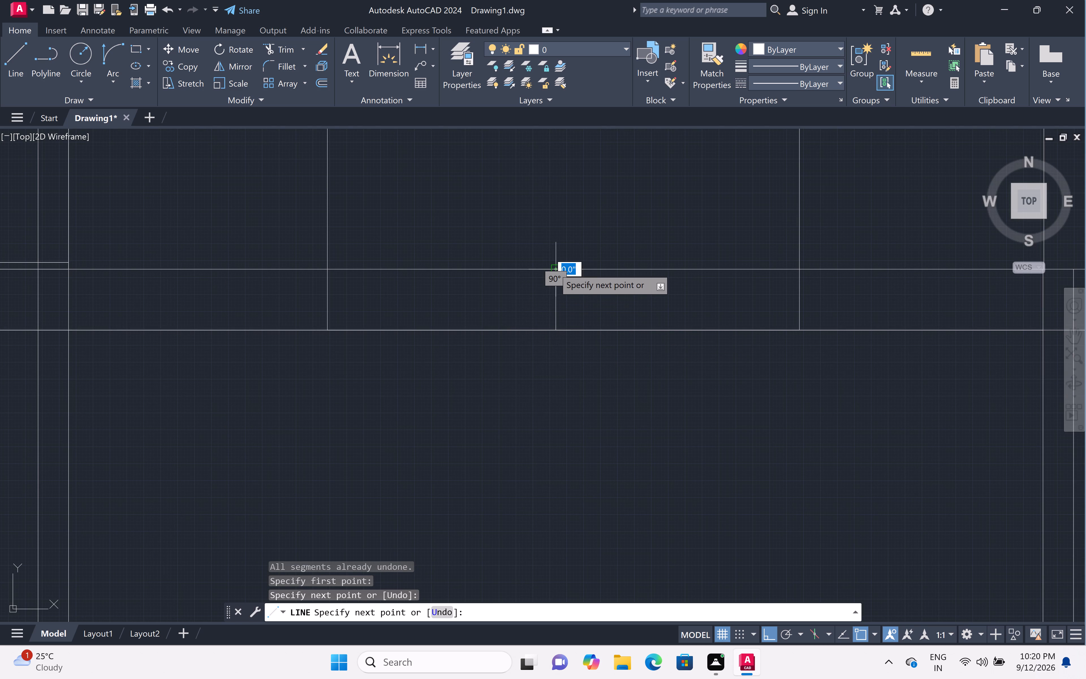
Draw a Start, End, Direction swing arc from the left entrance leaf's upper end to the dividing line in the opening.
scroll(559, 261, down, 3)
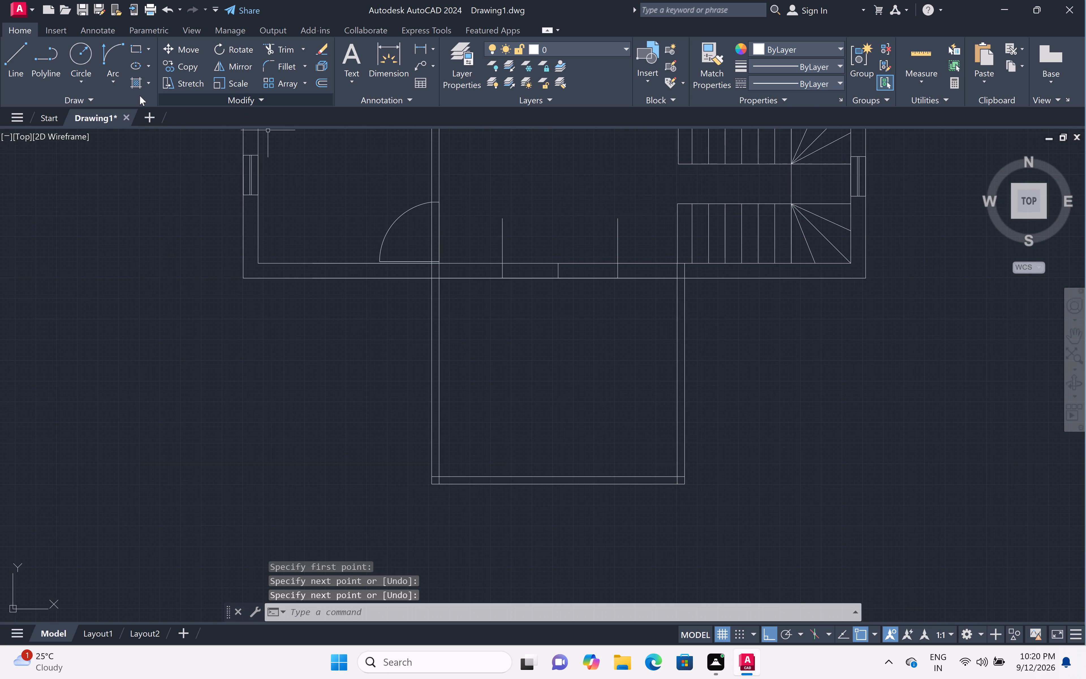
click(112, 79)
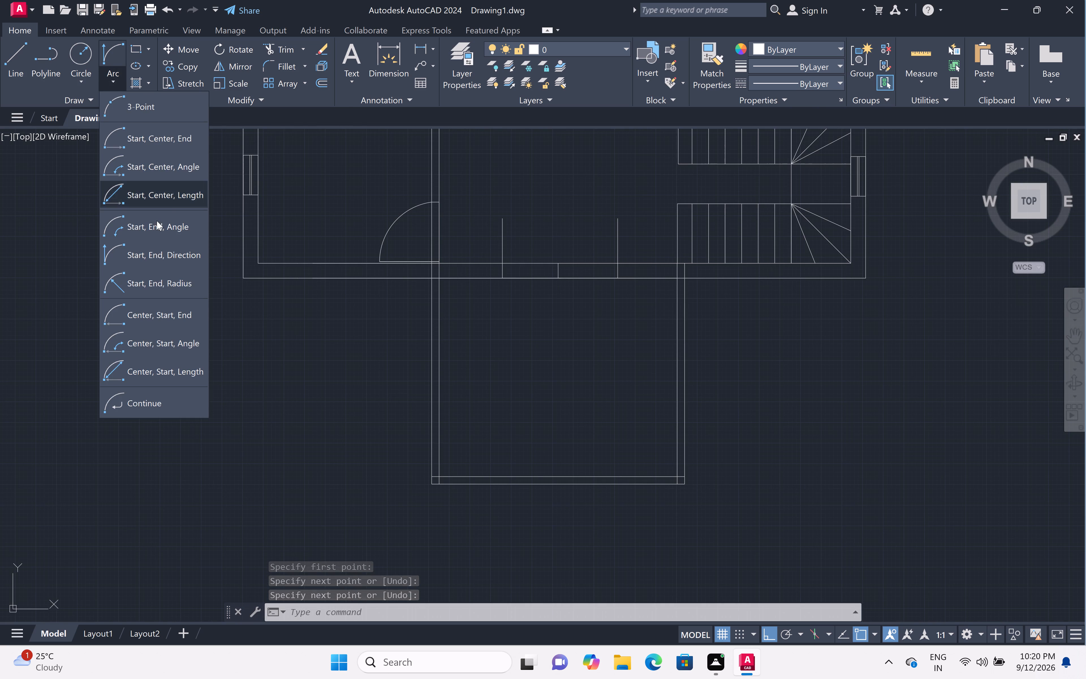
click(168, 244)
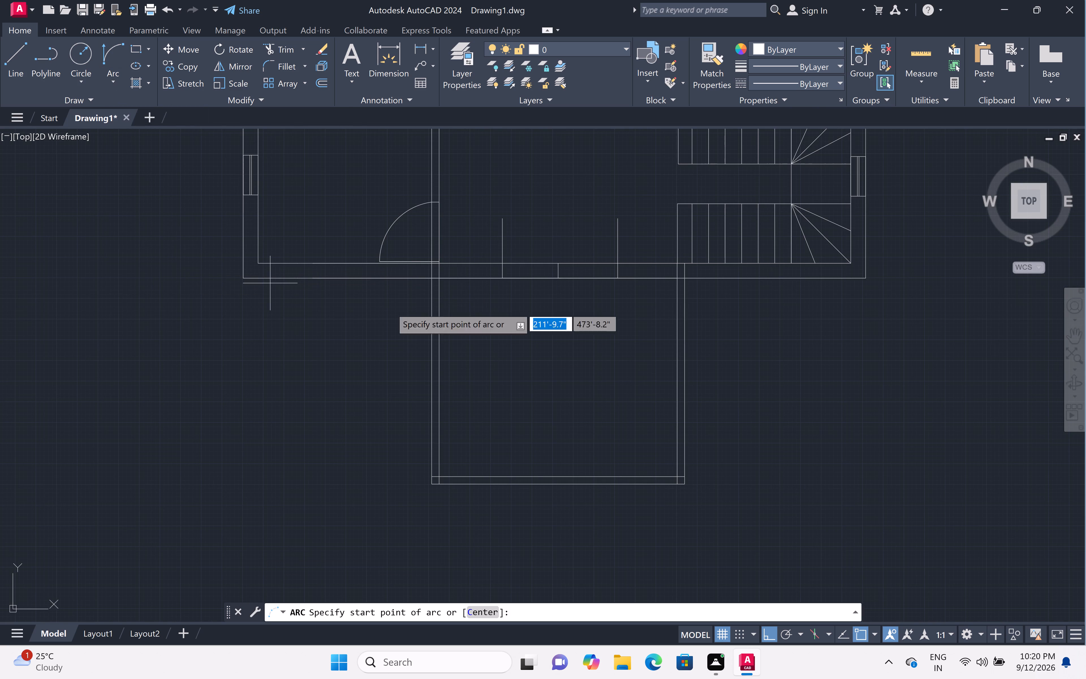
click(504, 220)
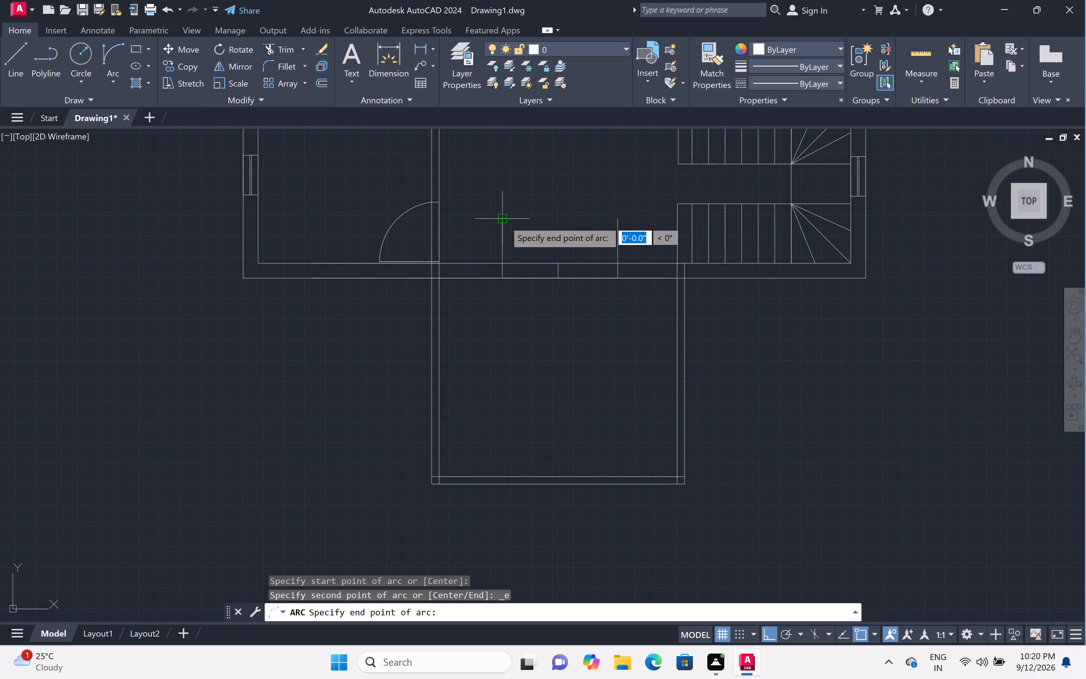
click(555, 262)
drag(596, 242, 596, 238)
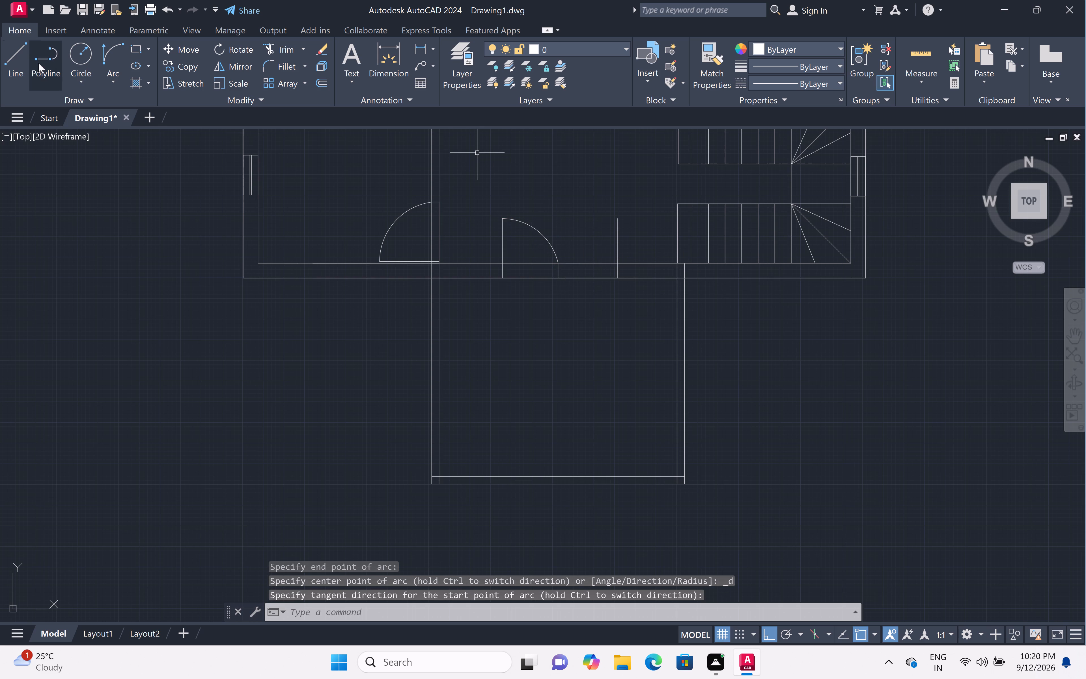
Draw a Start, End, Direction swing arc from the right entrance leaf's upper end to the dividing line in the opening.
click(103, 80)
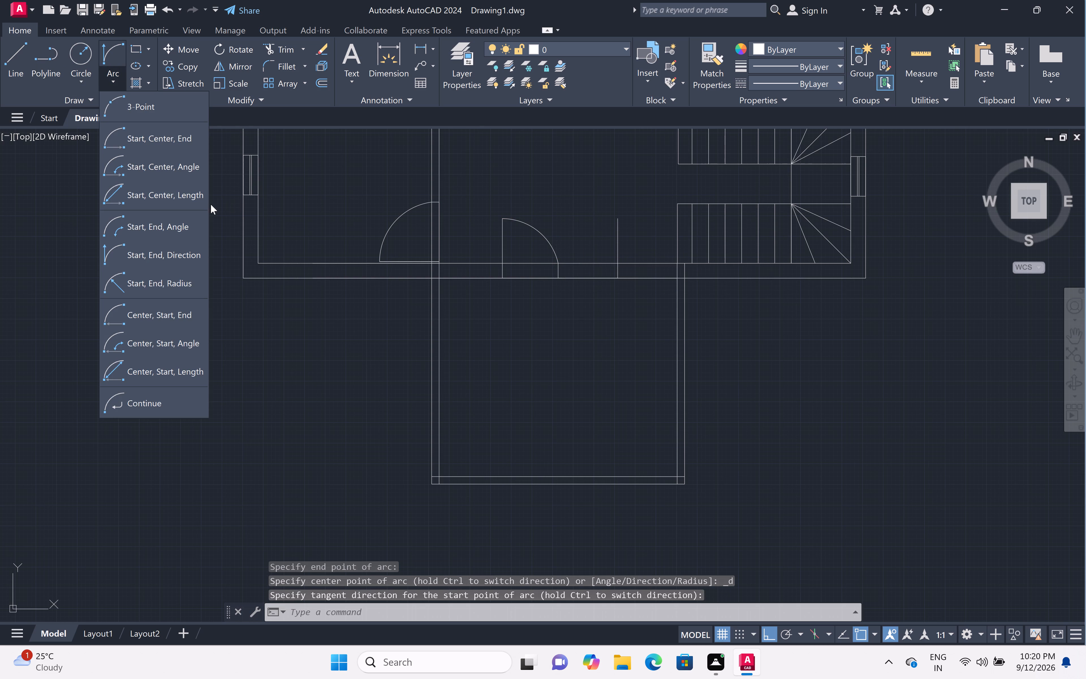
click(193, 249)
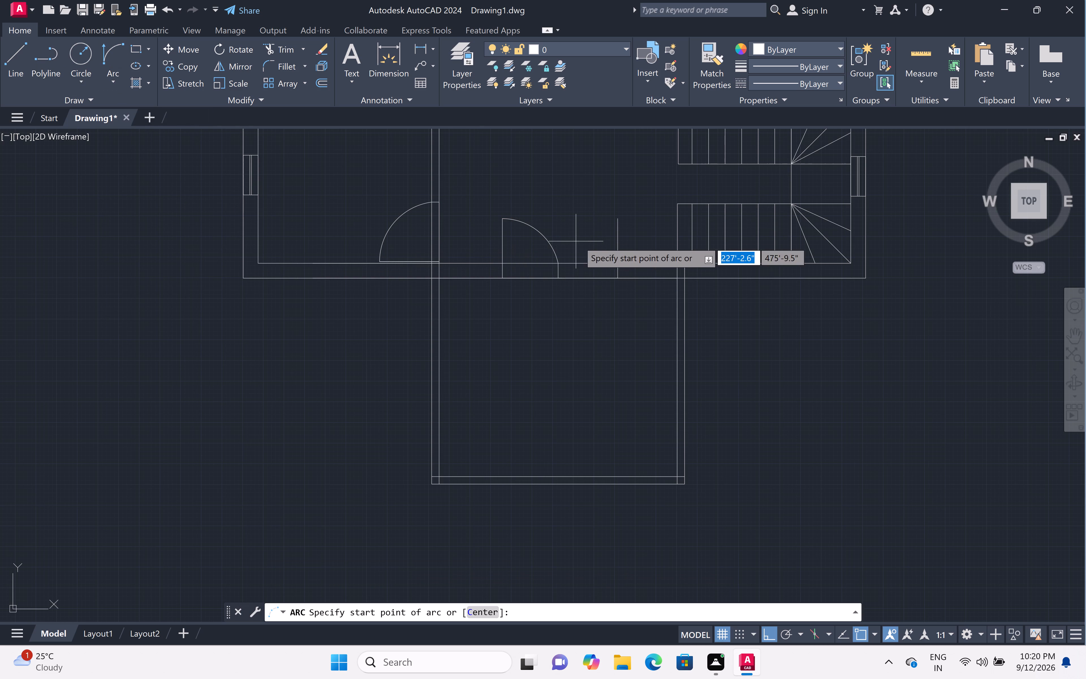
click(621, 219)
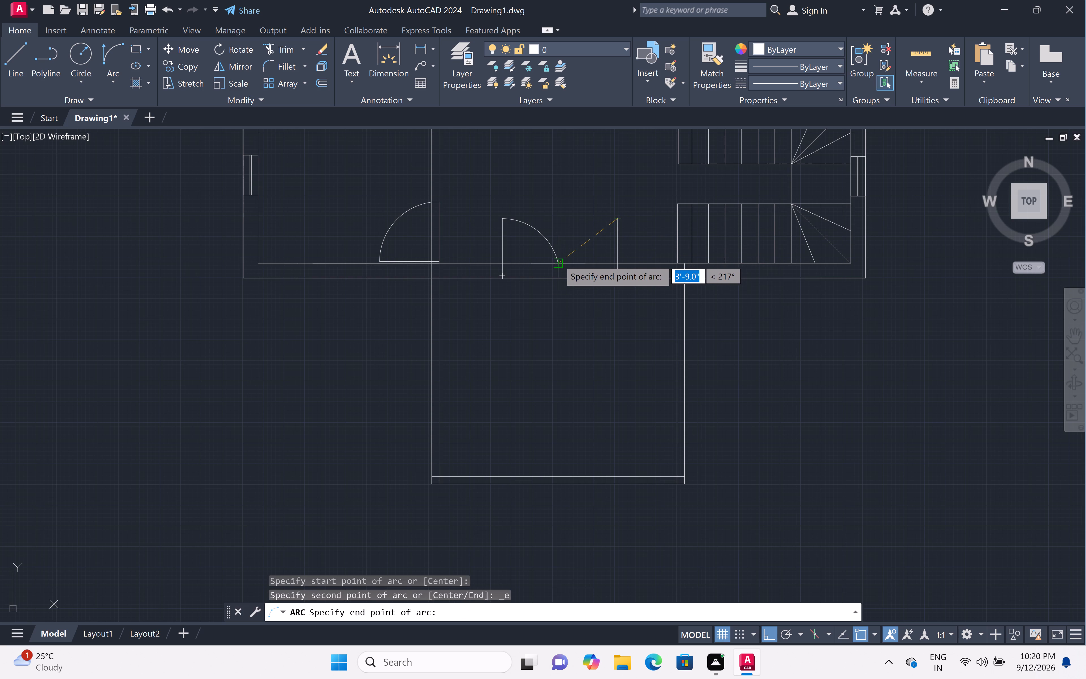
scroll(557, 260, up, 3)
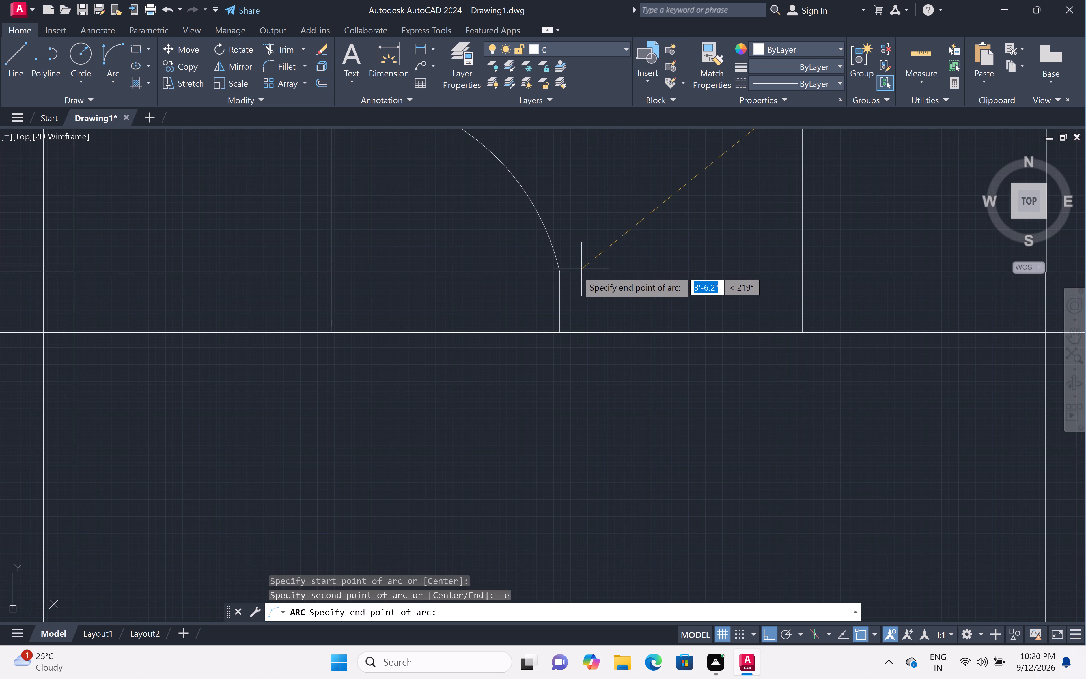
click(560, 274)
scroll(499, 220, down, 2)
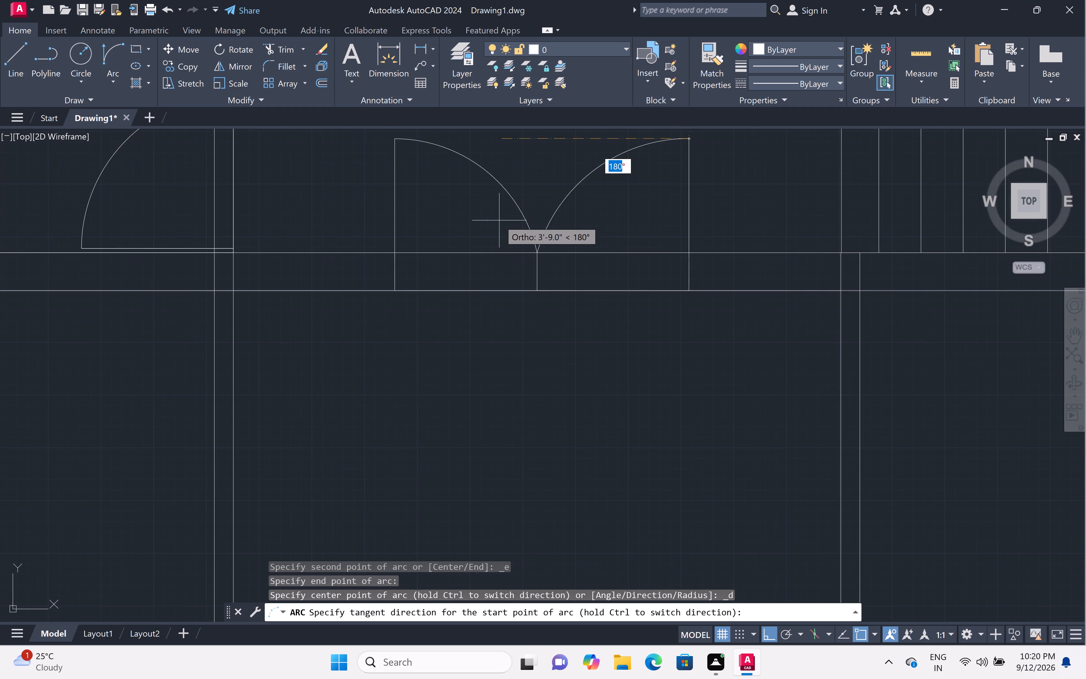
click(476, 195)
scroll(476, 195, down, 2)
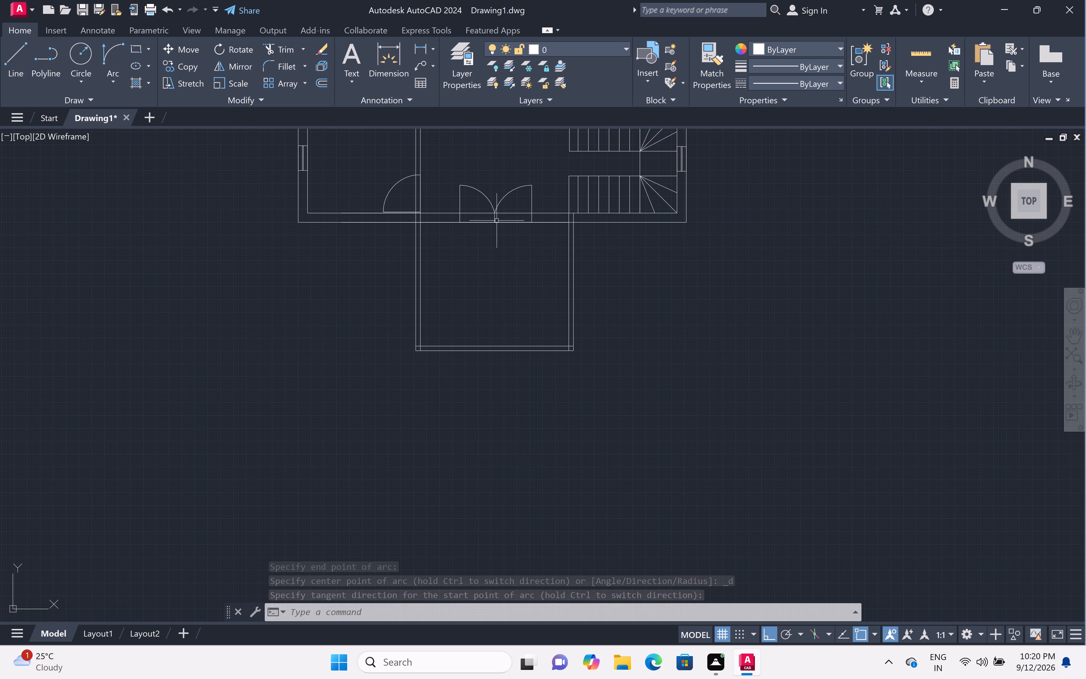
scroll(497, 204, up, 3)
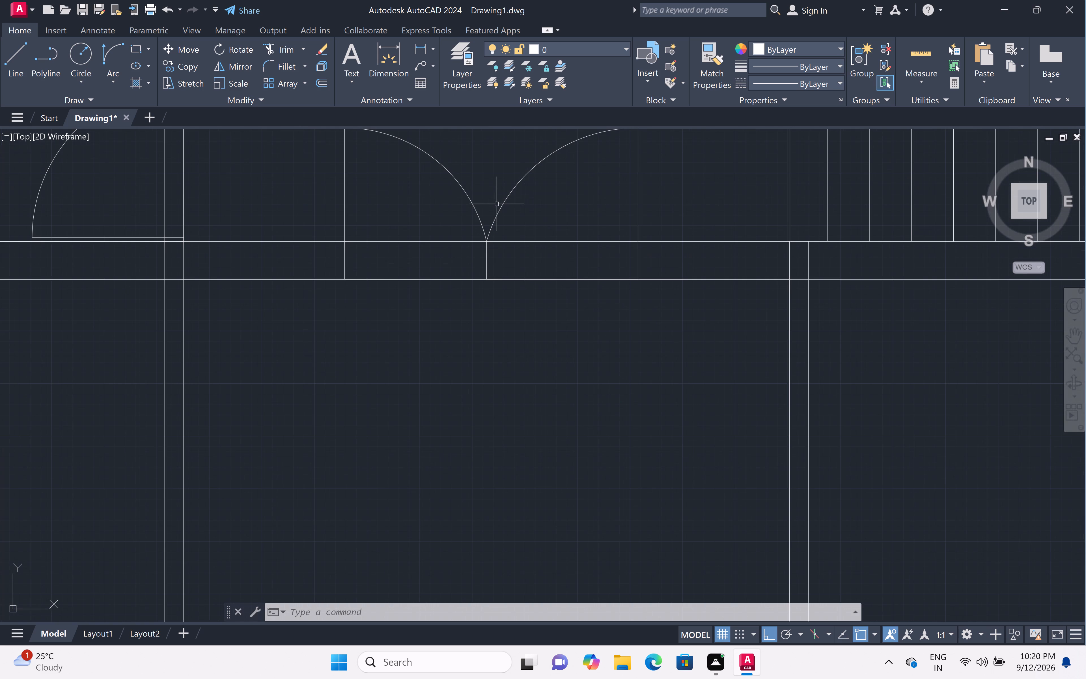
scroll(497, 204, down, 3)
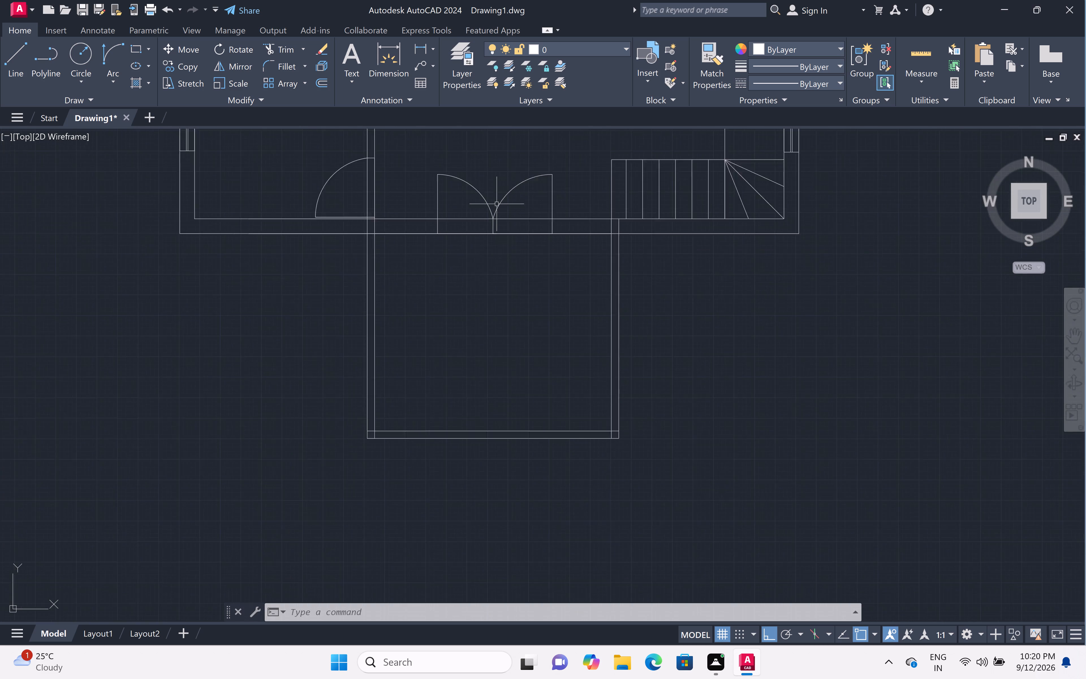
Offset the horizontal door leaf below the left wall stub of the upper central opening by 1" downward, into its swing.
scroll(497, 204, down, 2)
middle_drag(493, 175, 491, 188)
middle_drag(491, 190, 479, 232)
scroll(476, 223, down, 2)
scroll(486, 185, up, 2)
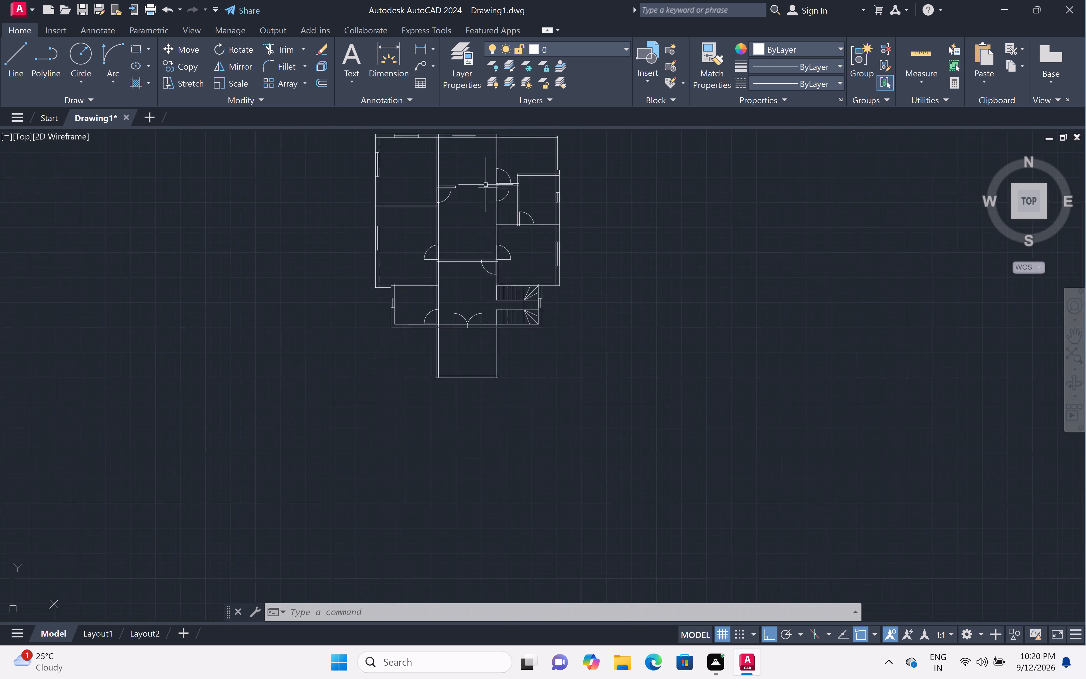
scroll(486, 185, up, 3)
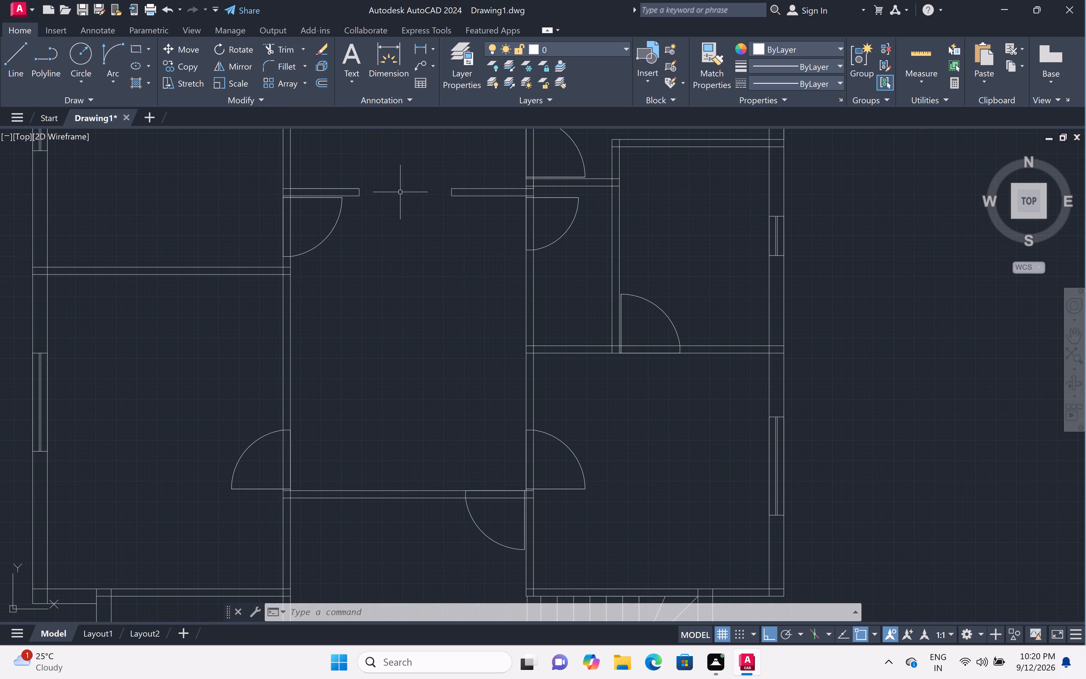
scroll(267, 210, up, 1)
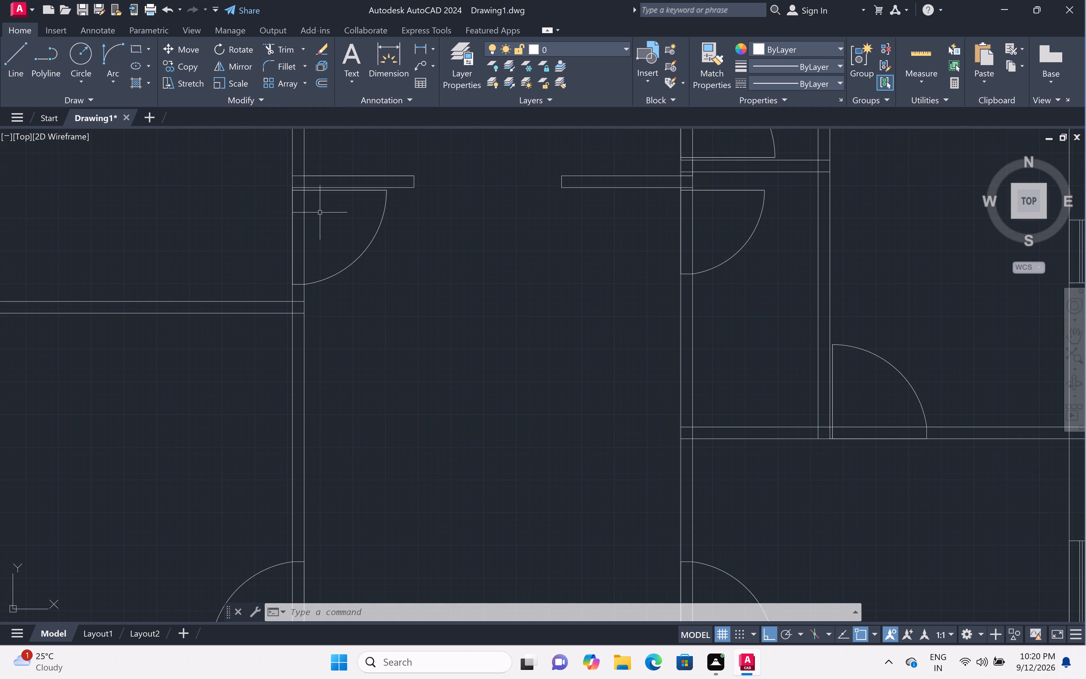
key(o)
key(f)
key(f)
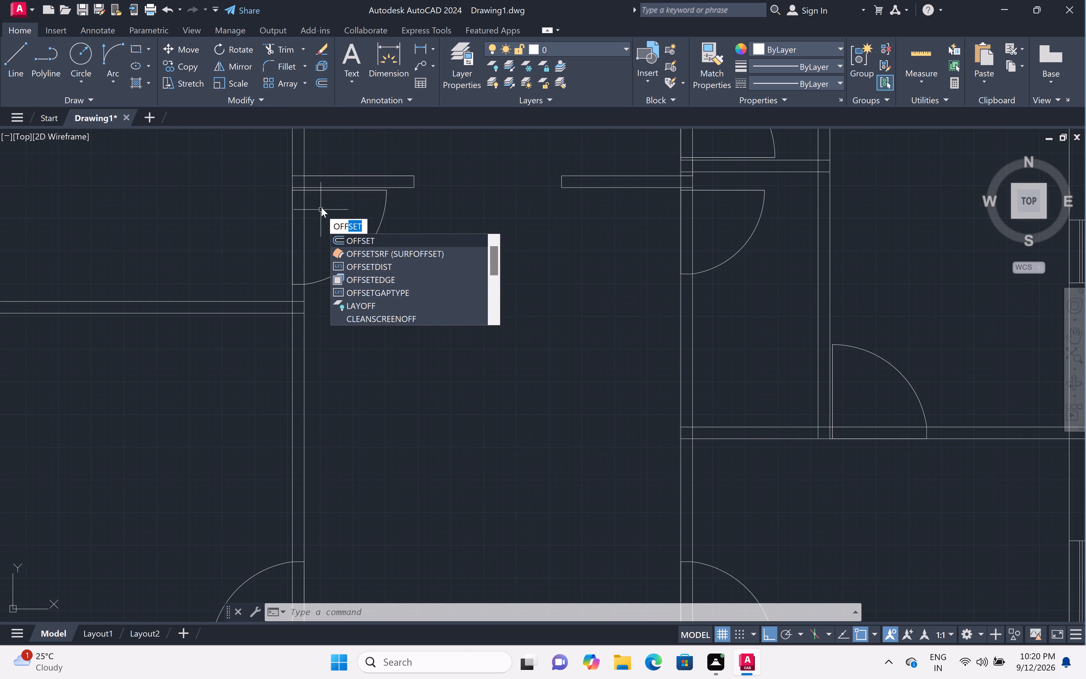
key(space)
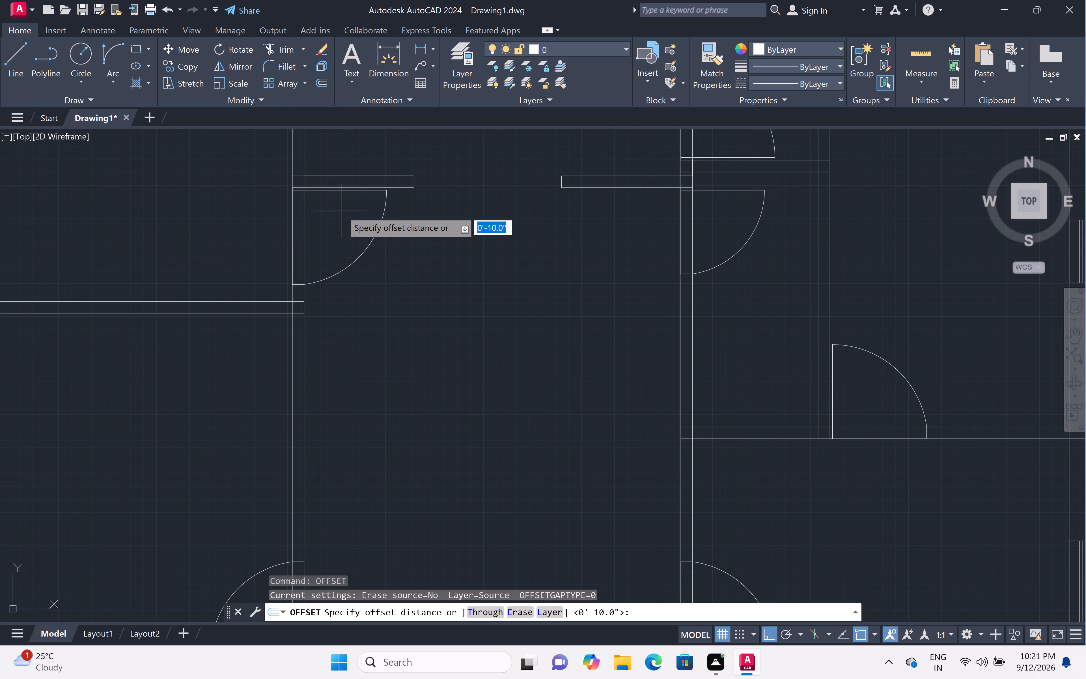
key(1)
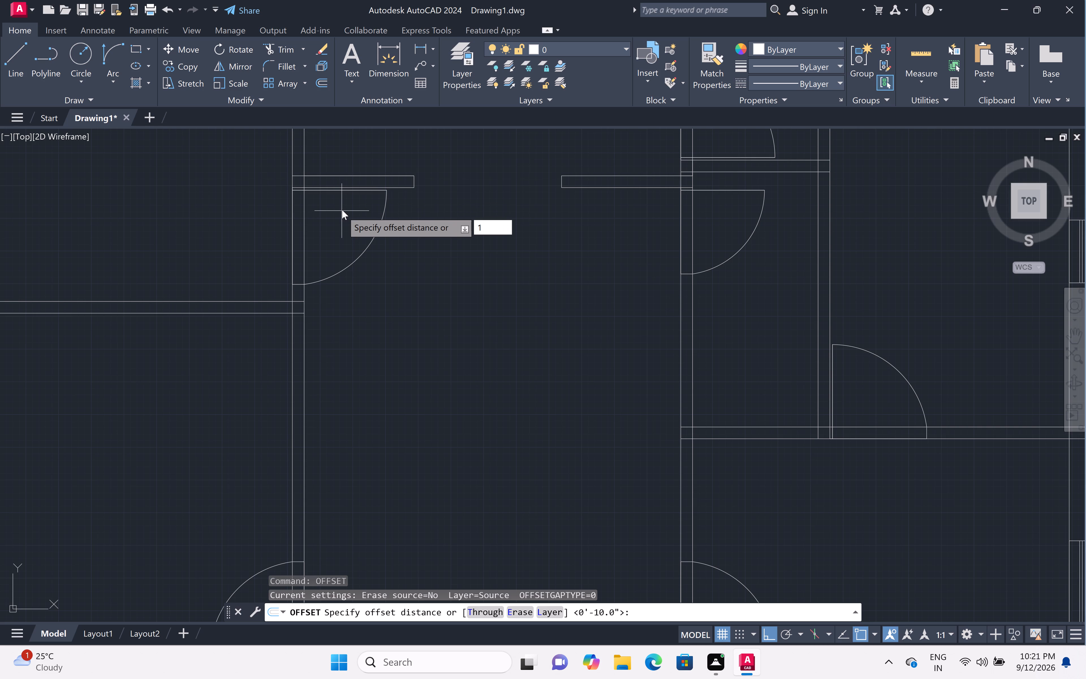
key(shift+quotedbl)
key(space)
scroll(342, 209, down, 2)
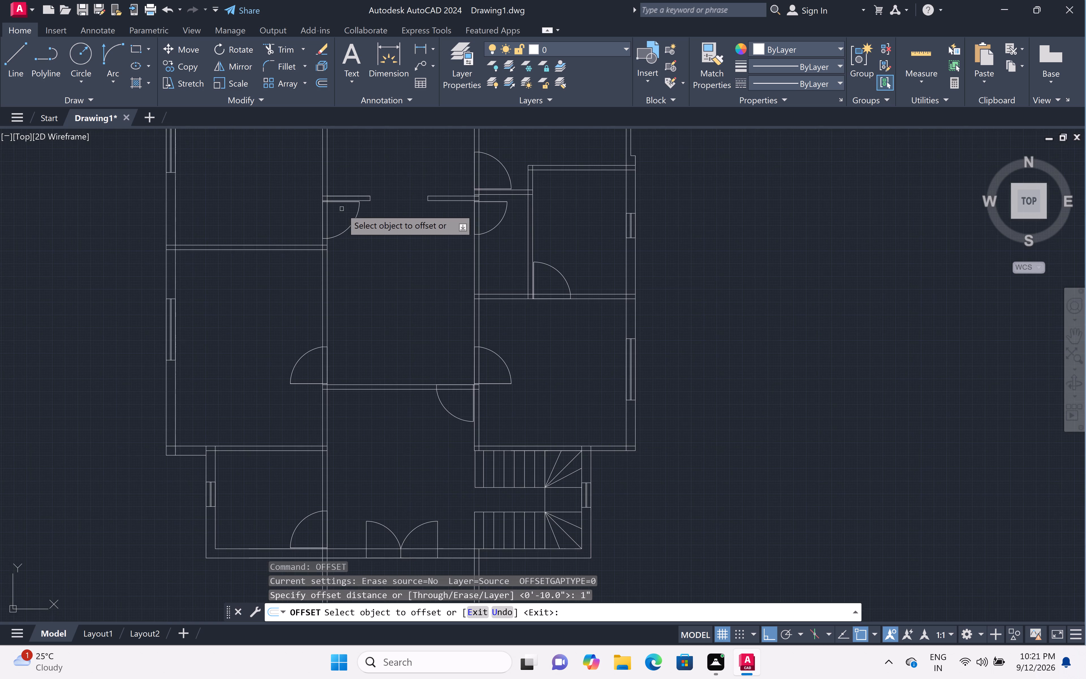
scroll(374, 206, down, 2)
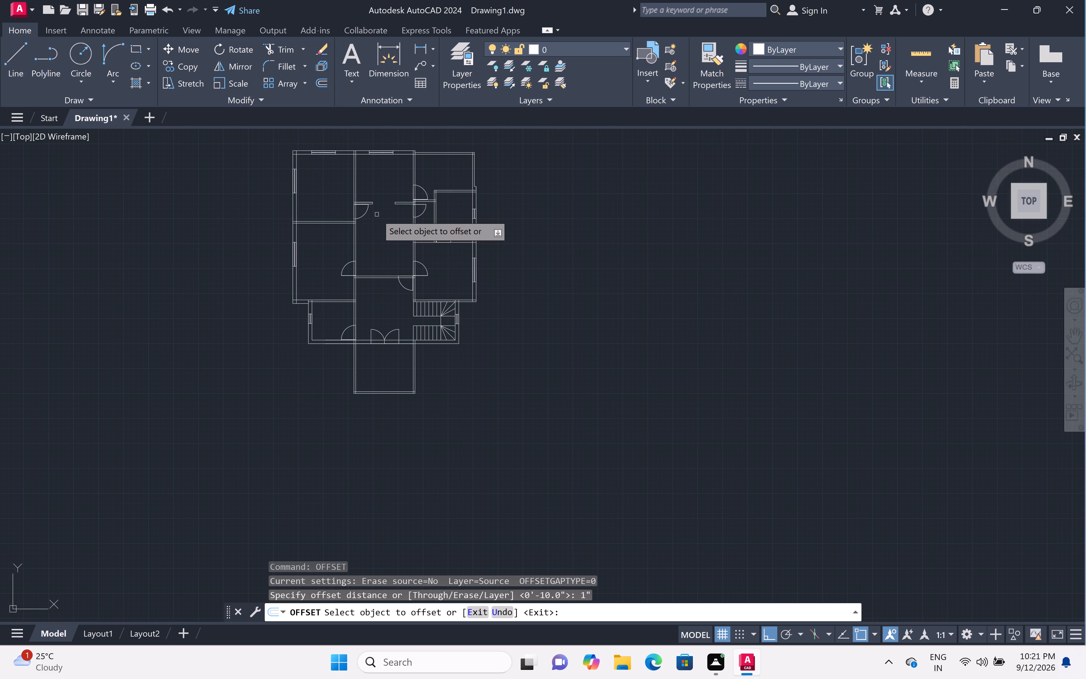
scroll(363, 215, up, 4)
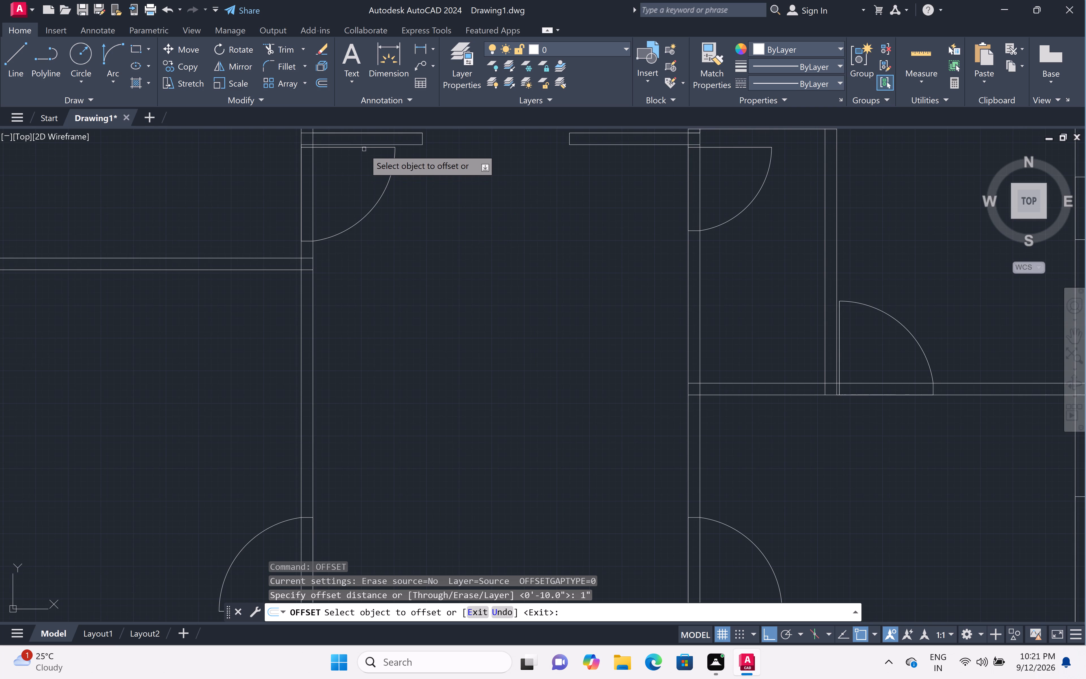
click(364, 149)
double_click(357, 187)
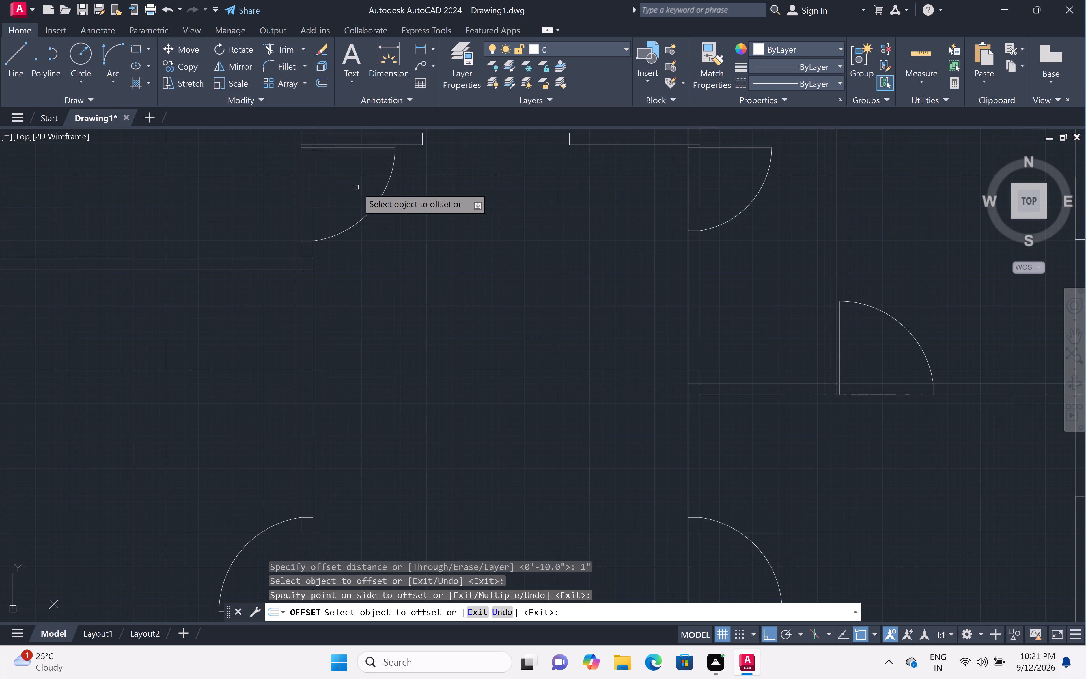
Offset the two door leaves beside the upper-right partition by 1" into their swings, the upper leaf upward and the lower one downward.
scroll(467, 182, down, 1)
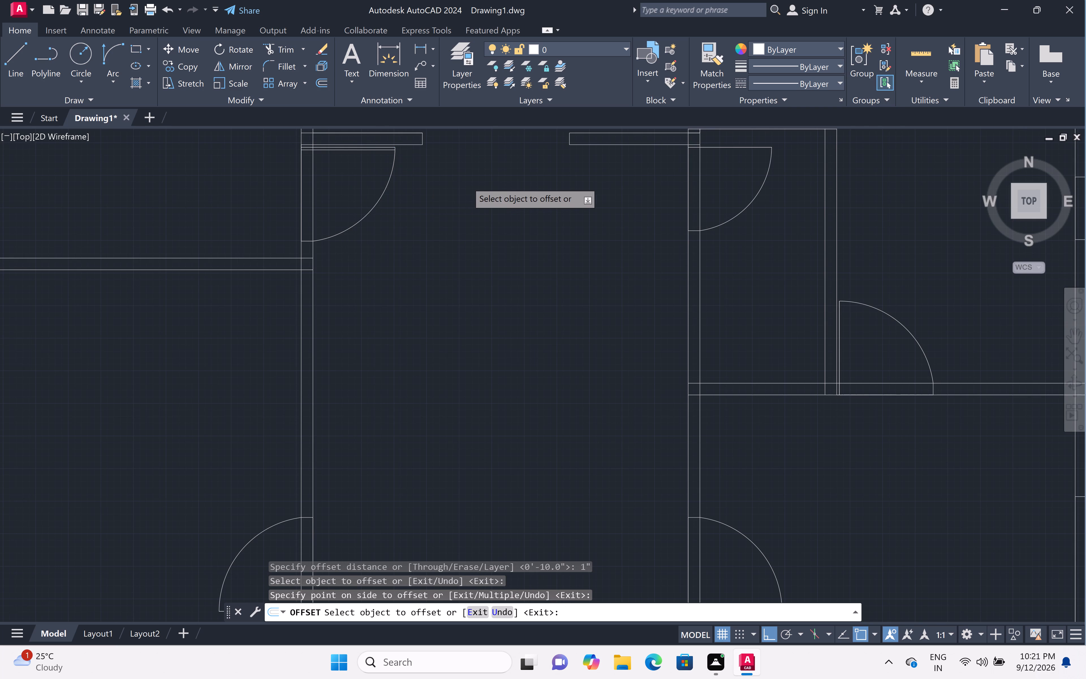
scroll(467, 182, down, 1)
scroll(517, 185, down, 2)
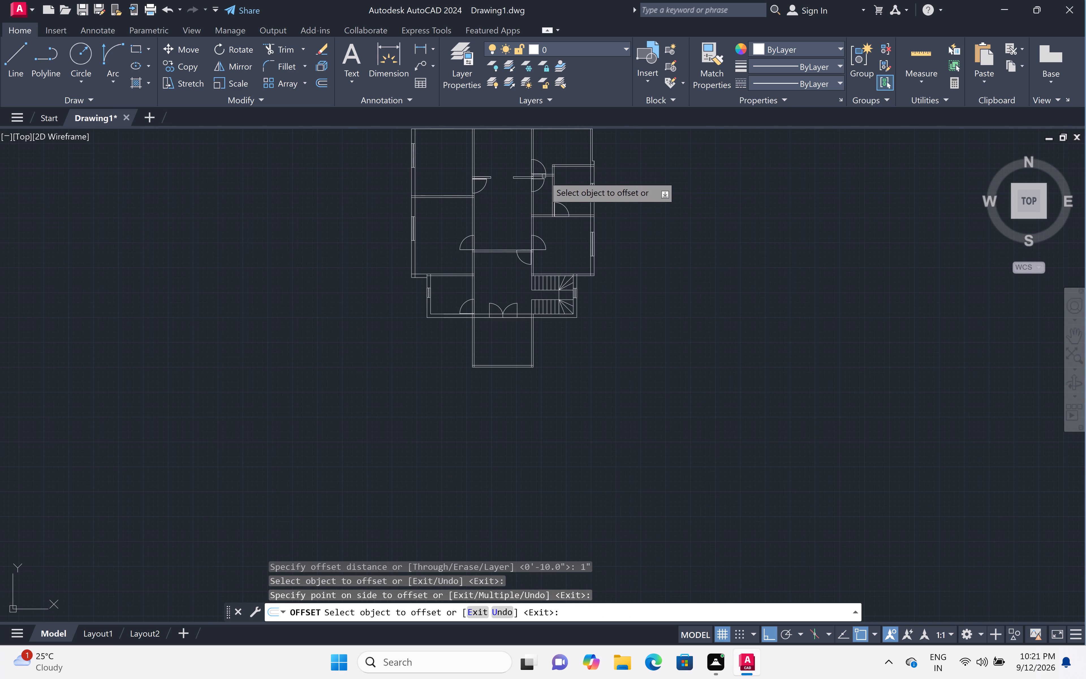
scroll(542, 172, up, 5)
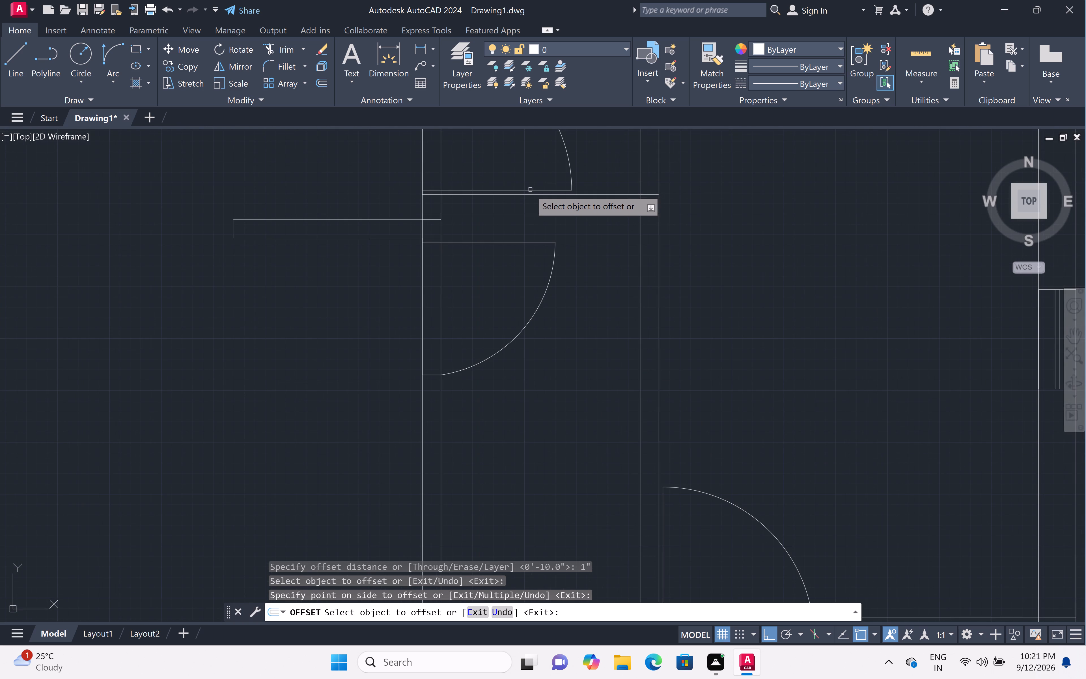
double_click(530, 190)
click(522, 159)
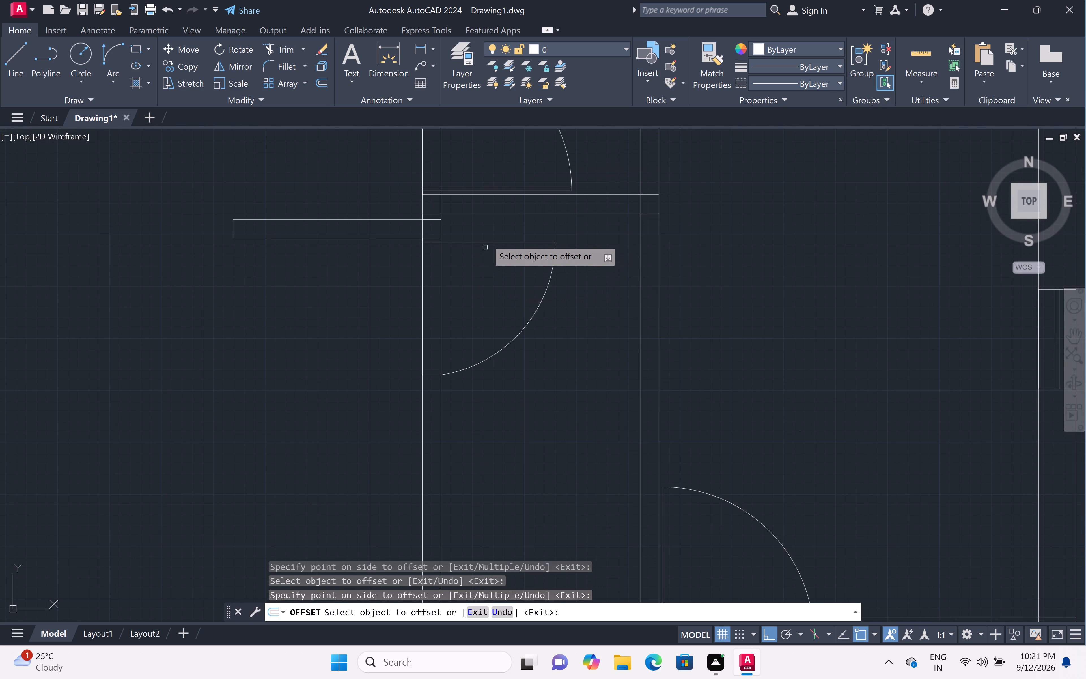
click(487, 242)
click(486, 280)
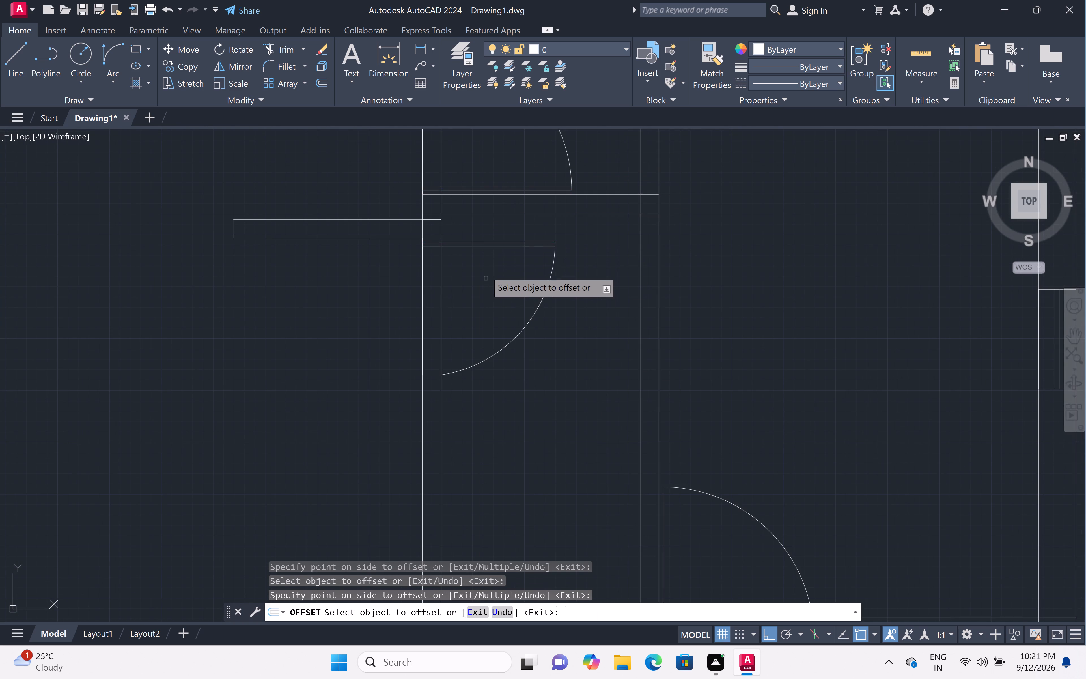
Offset the small right-side room's vertical door leaf 1" to the right, into its swing.
scroll(489, 252, down, 5)
scroll(514, 285, up, 5)
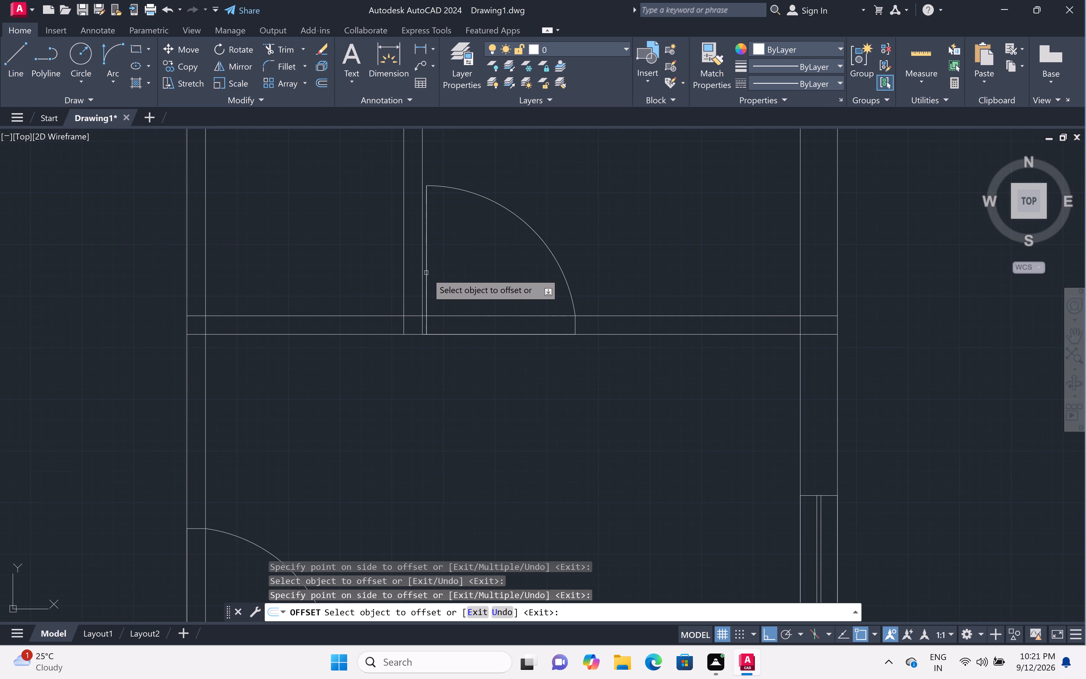
click(427, 274)
click(492, 278)
Offset the leaf of the door to the room above the stairs 1" upward and the adjoining vertical hall door leaf 1" left.
scroll(493, 272, down, 6)
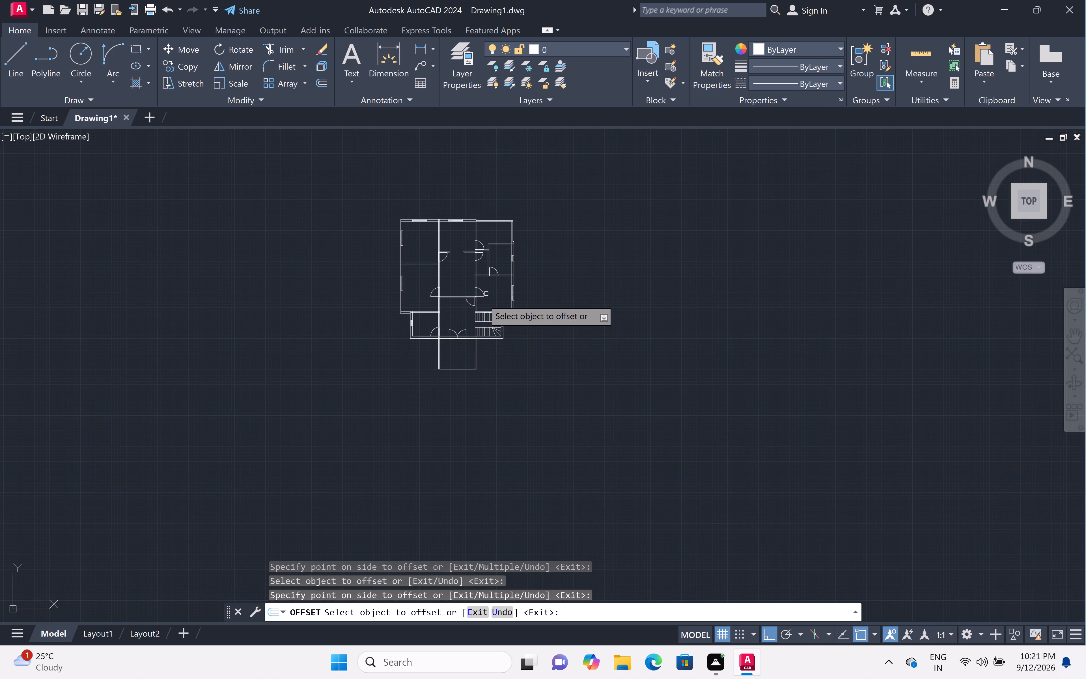
scroll(477, 295, up, 6)
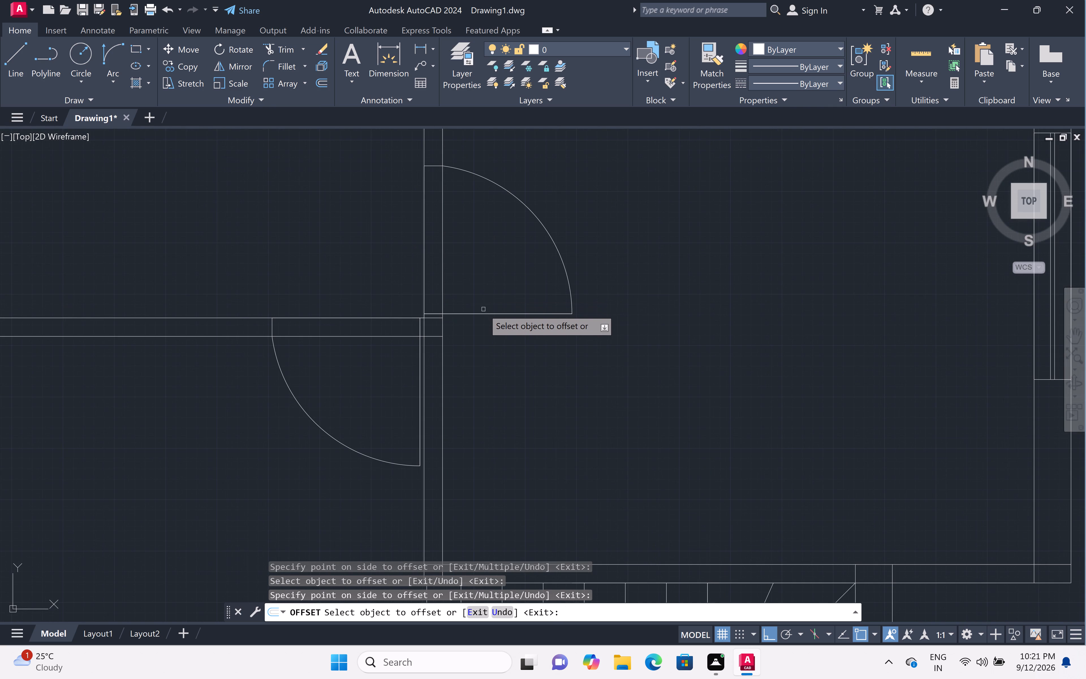
click(484, 315)
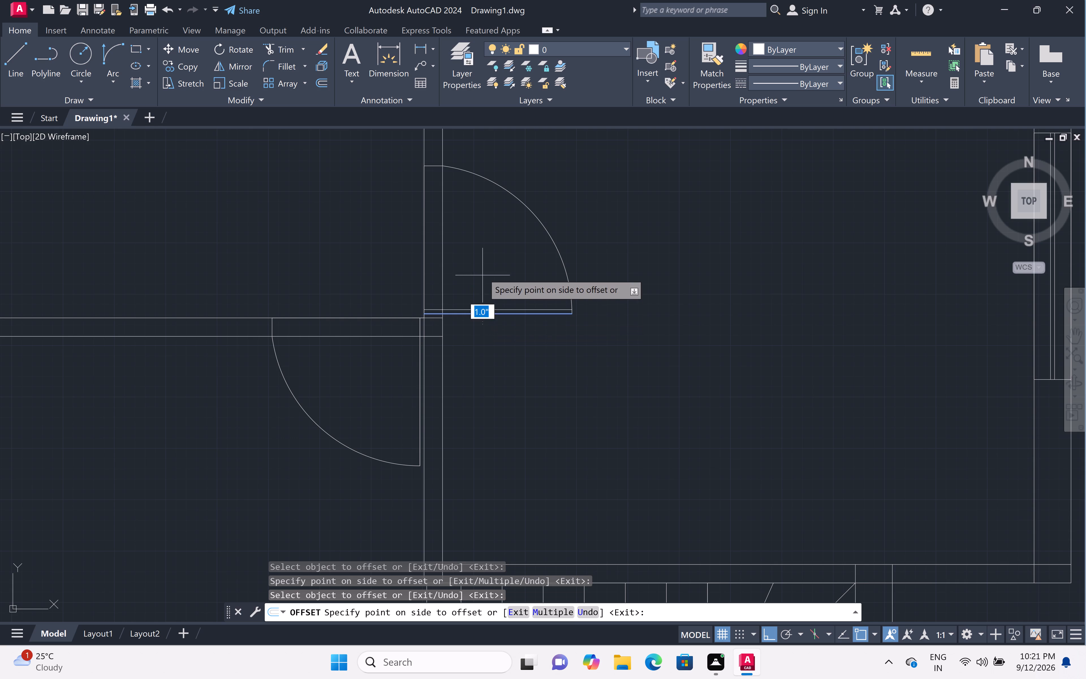
click(482, 272)
scroll(406, 427, up, 2)
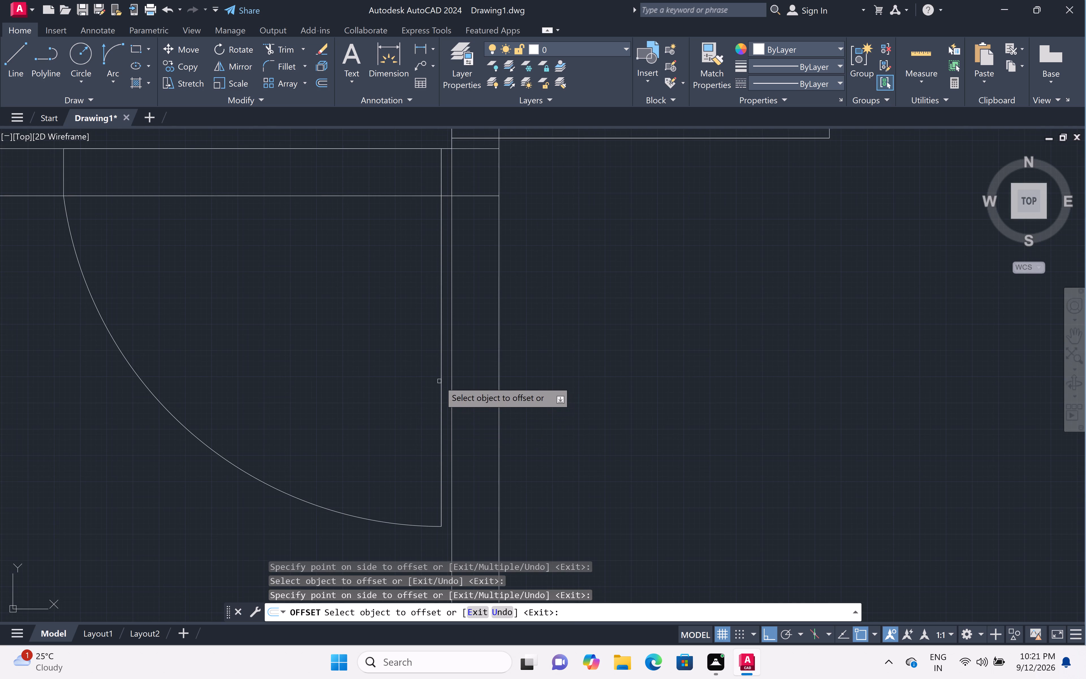
double_click(441, 381)
click(339, 380)
Offset the horizontal door leaf of the middle-left room 1" upward, into its swing.
scroll(352, 359, down, 4)
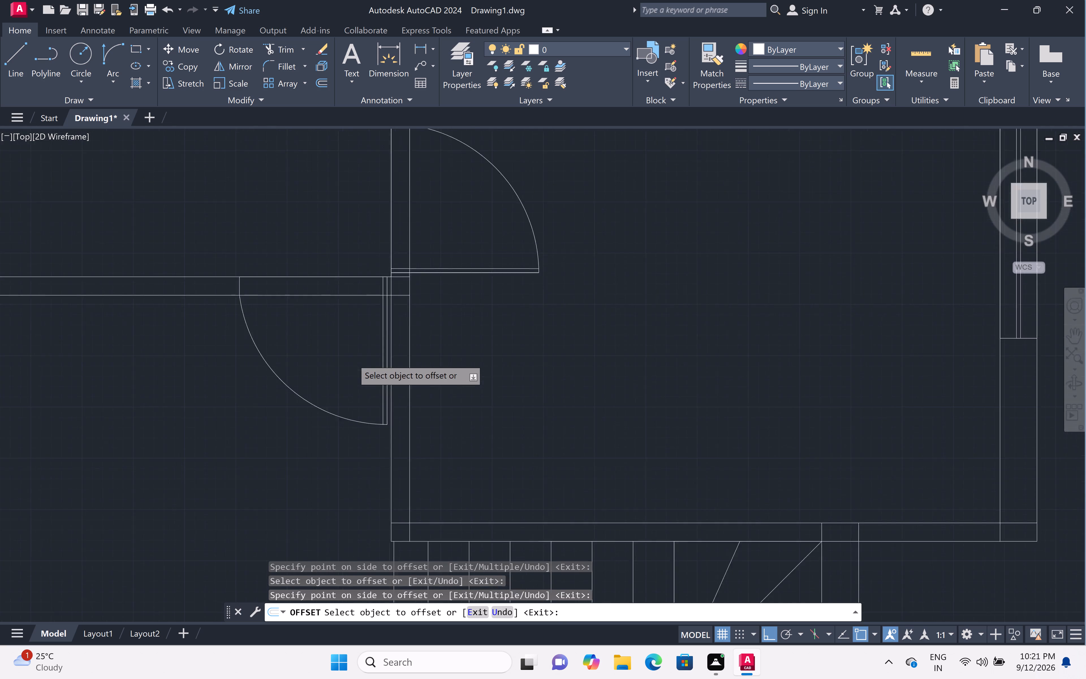
scroll(352, 359, down, 2)
scroll(186, 330, up, 2)
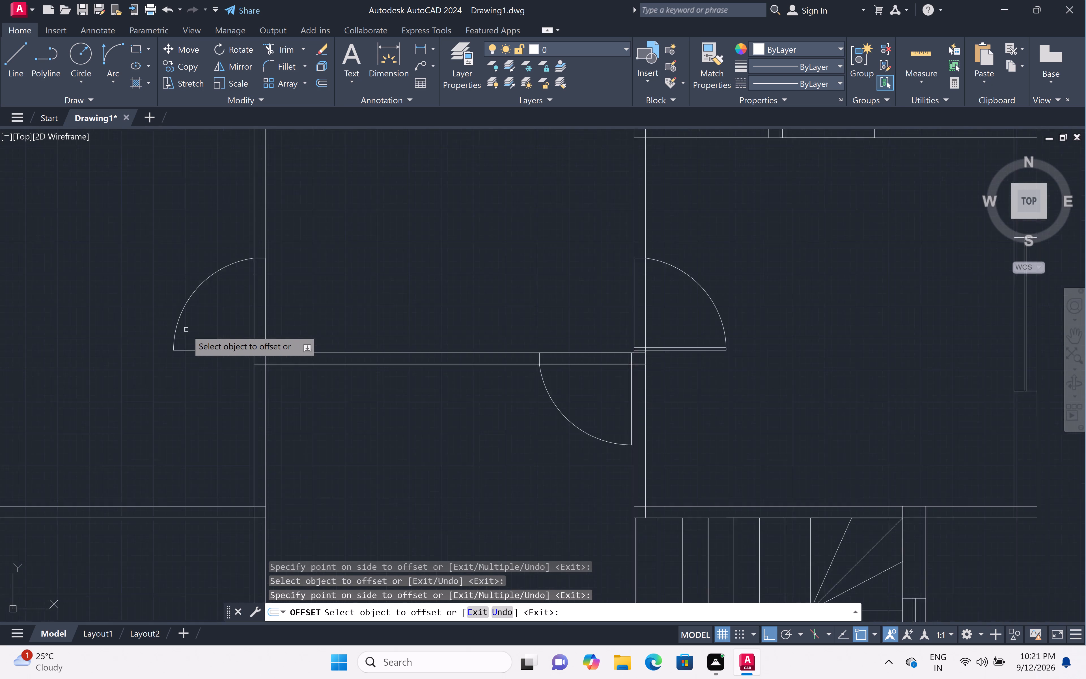
scroll(186, 330, up, 2)
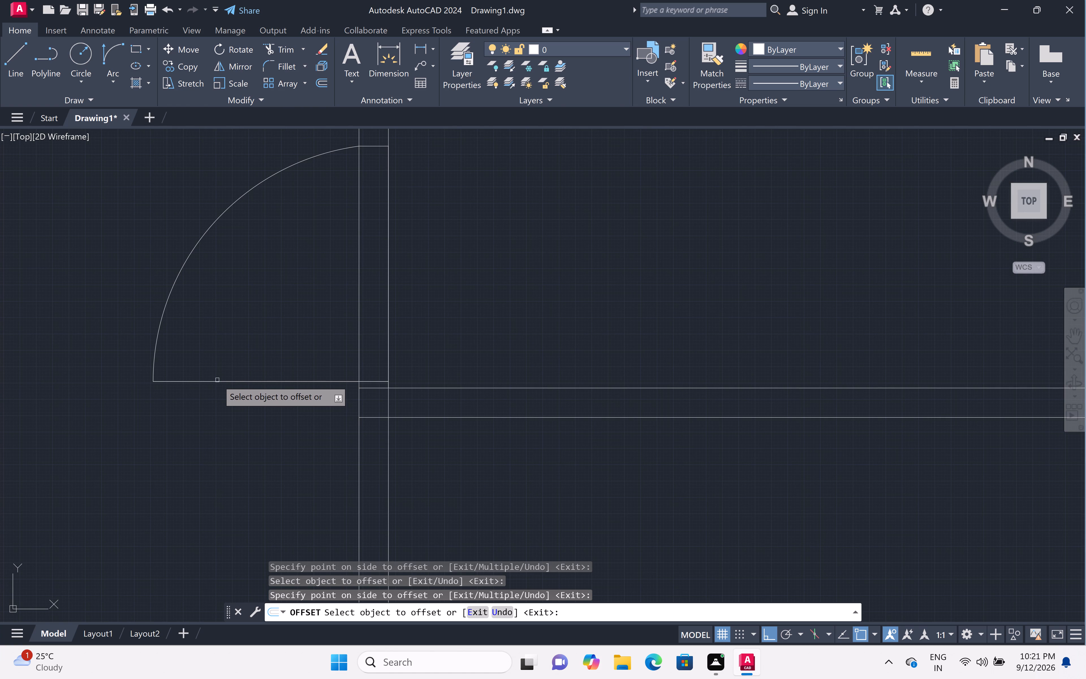
drag(217, 381, 217, 377)
click(247, 320)
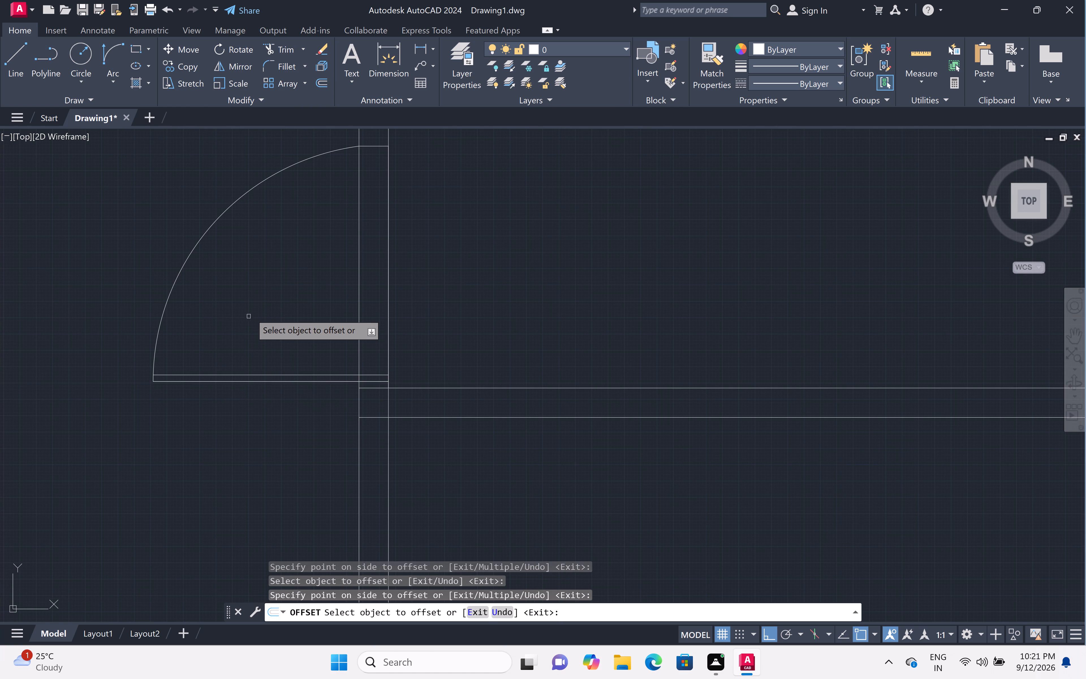
Offset the horizontal door leaf of the bottom-left room, beside the entrance, by 1".
scroll(251, 309, down, 7)
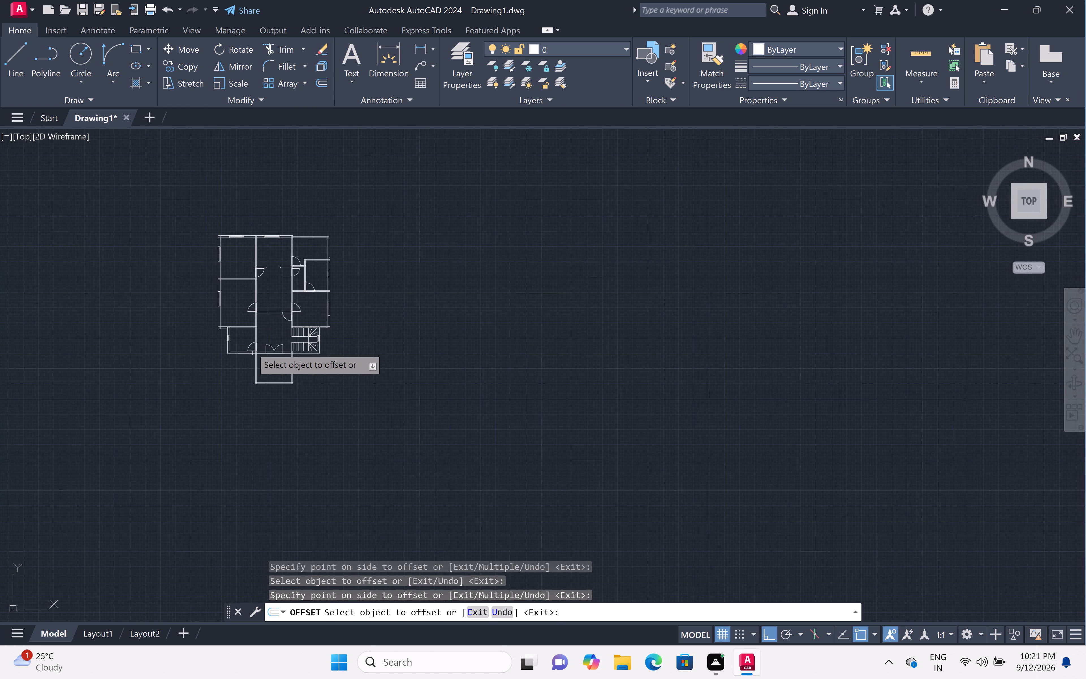
scroll(251, 348, up, 5)
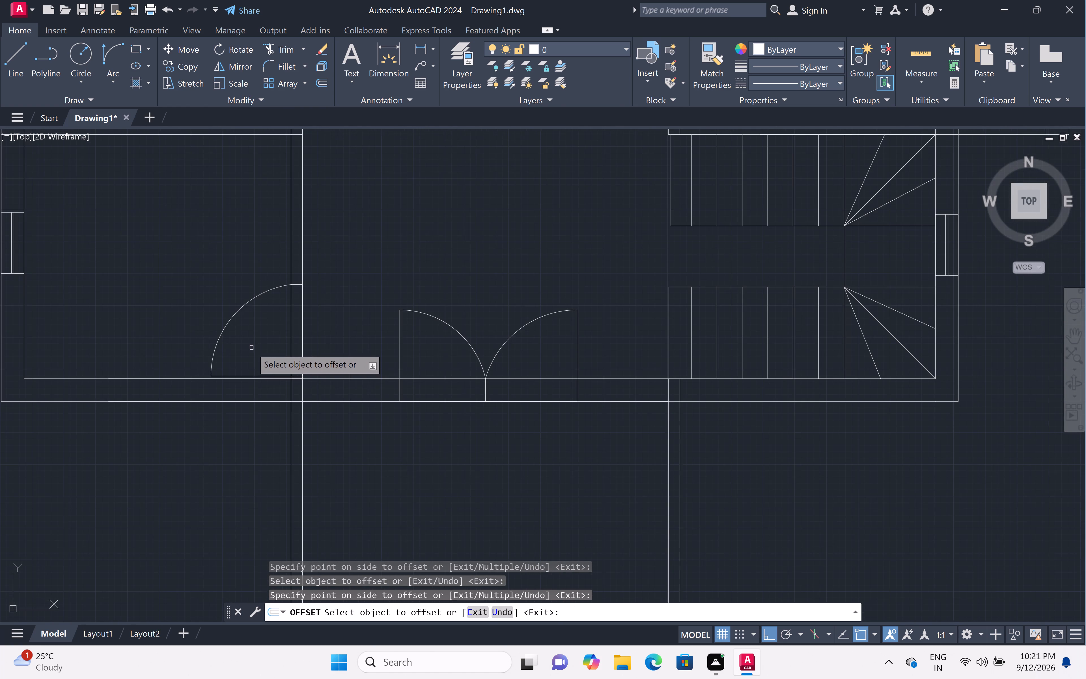
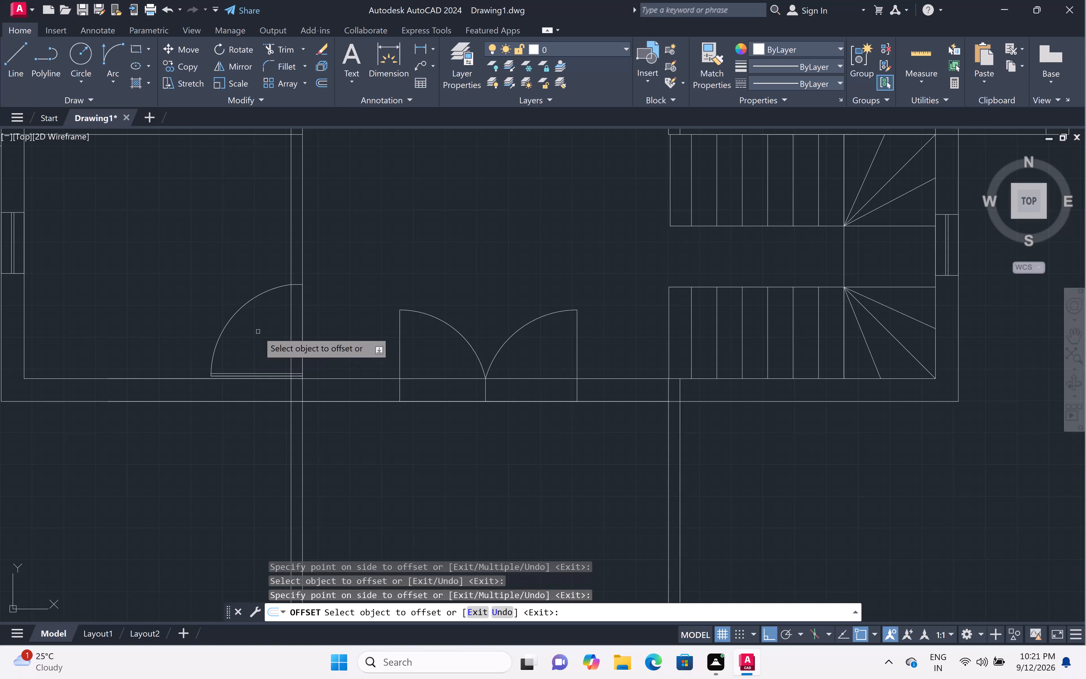
Offset both vertical leaves of the double entrance door 1" inward, toward the middle of the opening.
scroll(258, 332, down, 4)
scroll(286, 337, up, 4)
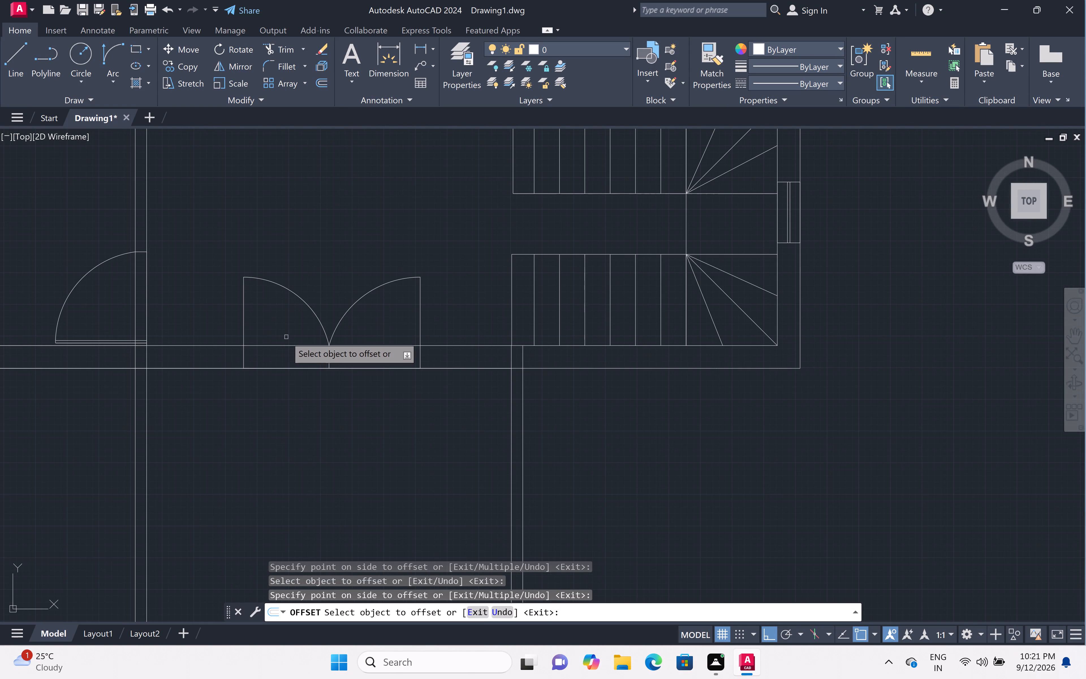
click(243, 324)
click(273, 324)
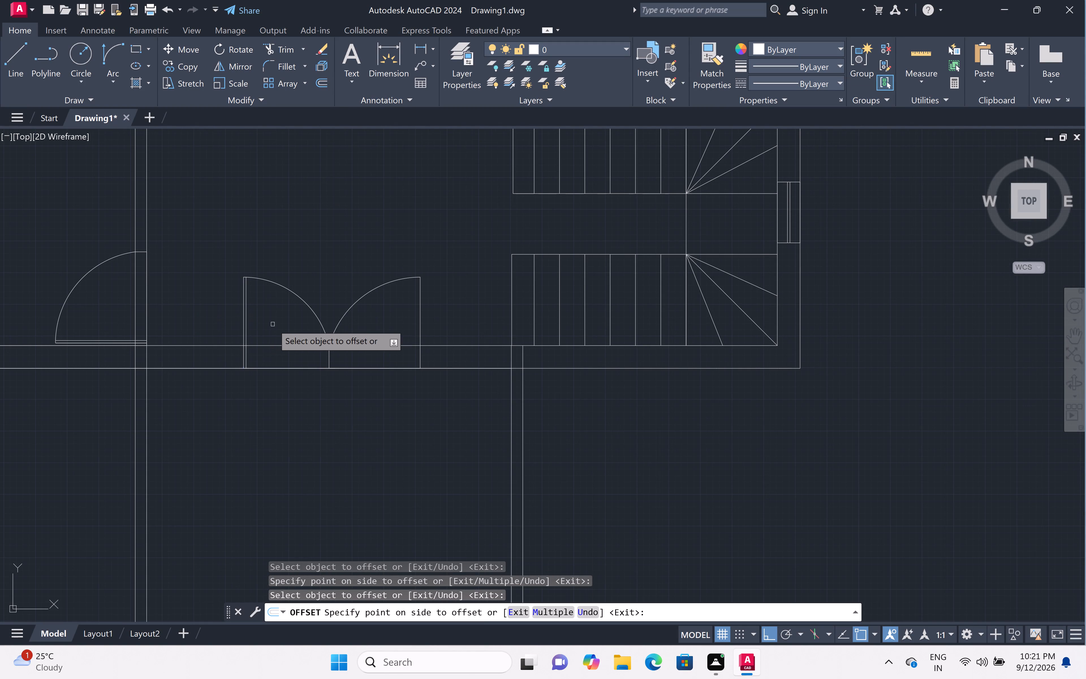
click(421, 331)
drag(365, 325, 363, 324)
scroll(434, 285, down, 4)
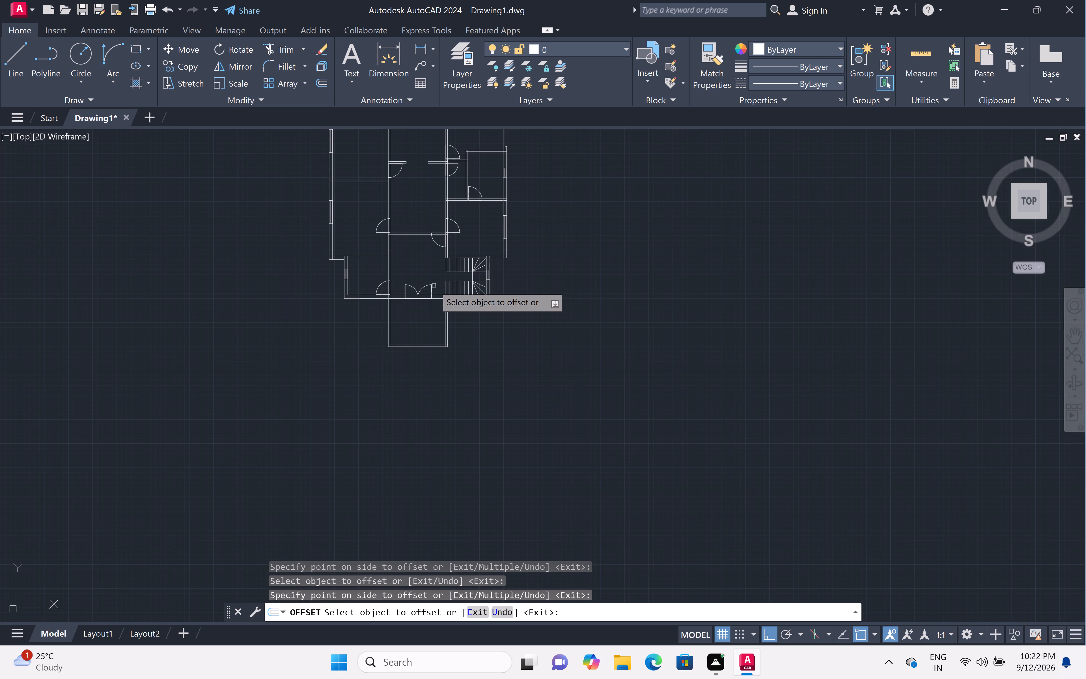
scroll(441, 241, up, 4)
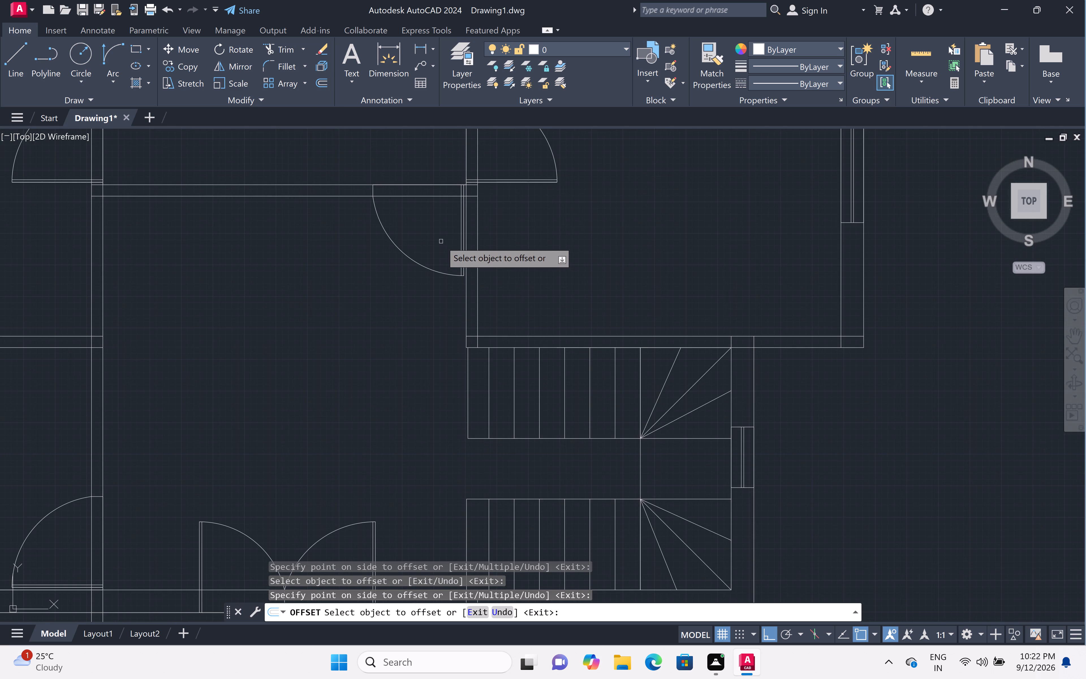
scroll(441, 241, down, 5)
scroll(422, 187, up, 3)
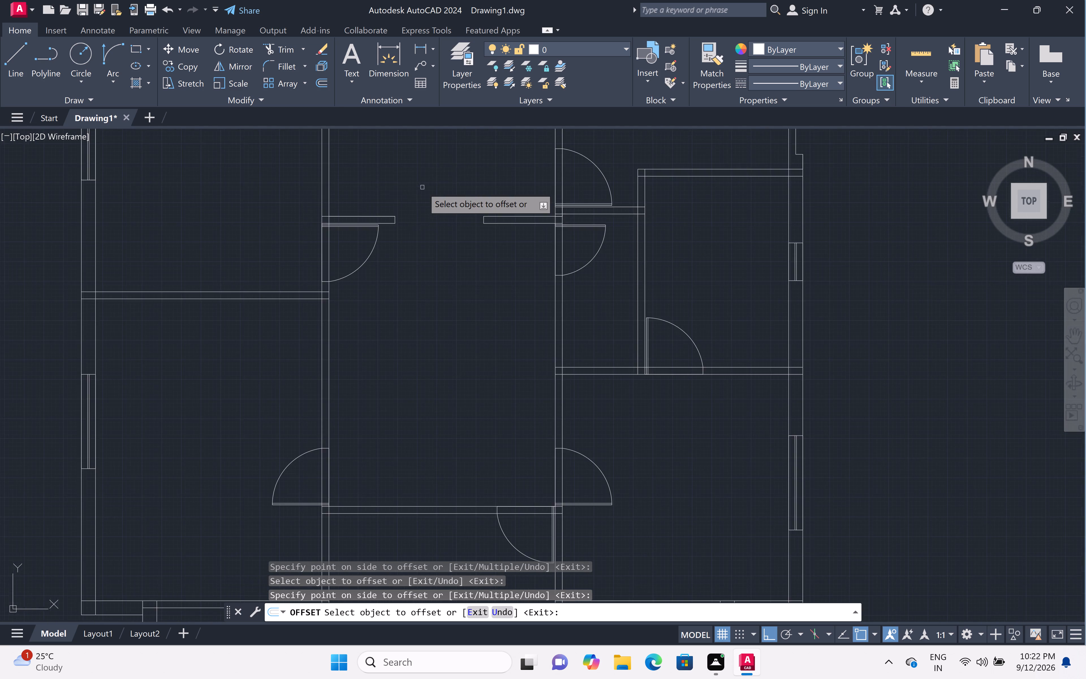
scroll(422, 187, up, 2)
scroll(422, 187, down, 3)
key(Escape)
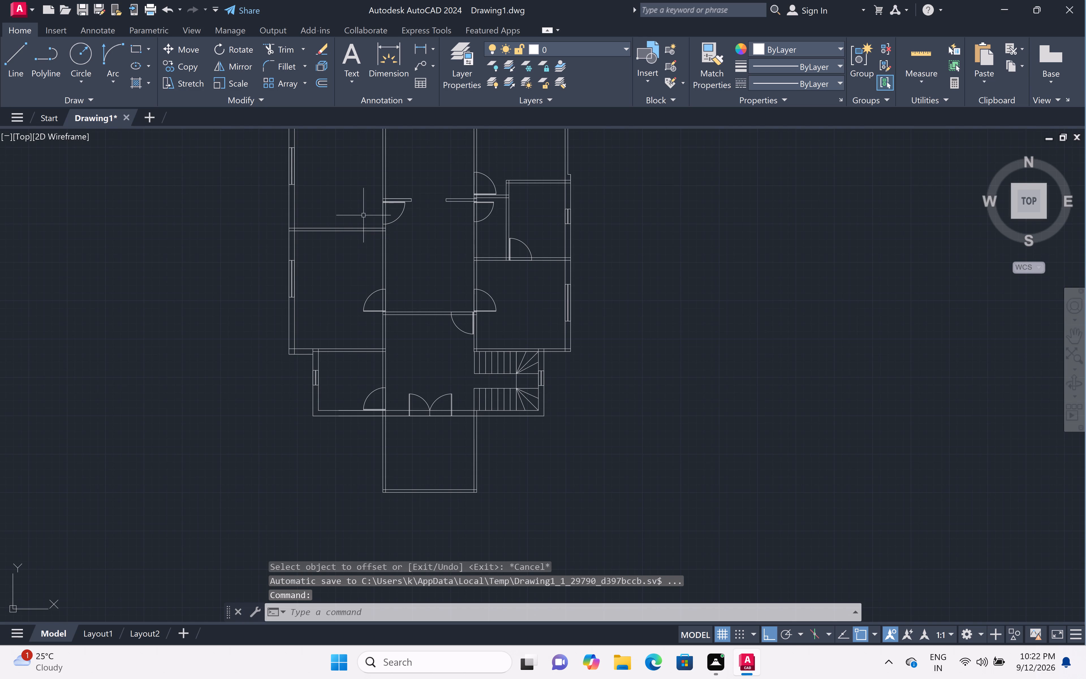
Trim the wall lines across the openings of the upper-left door, the two upper-right hall doors and the small right-side room's door.
scroll(385, 204, up, 4)
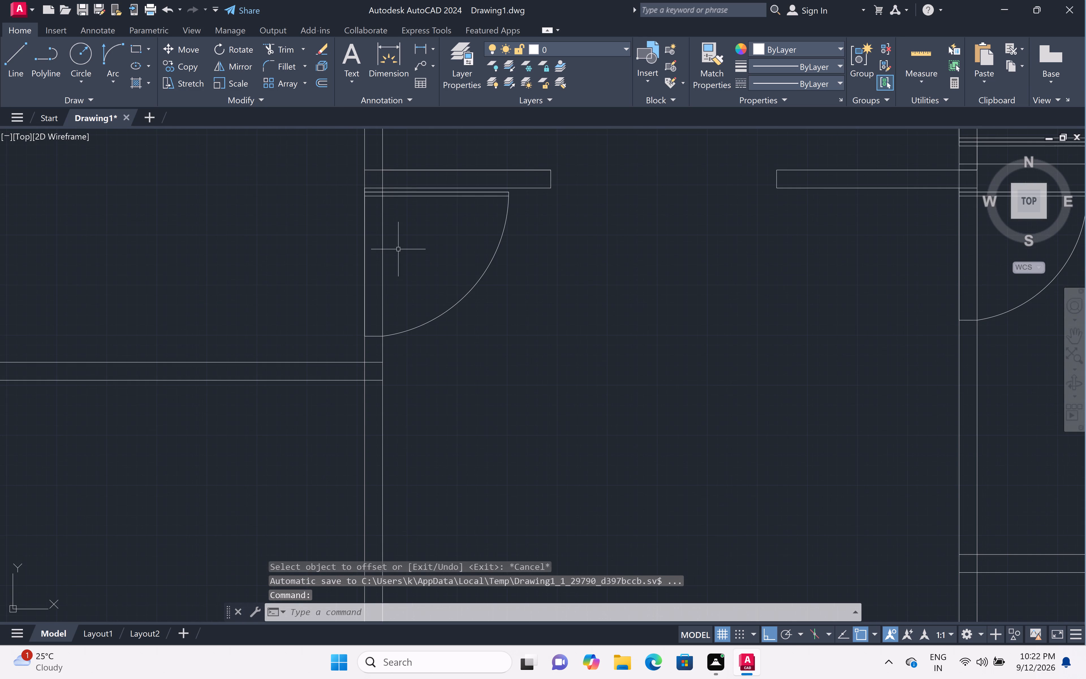
text(tr)
key(space)
click(398, 249)
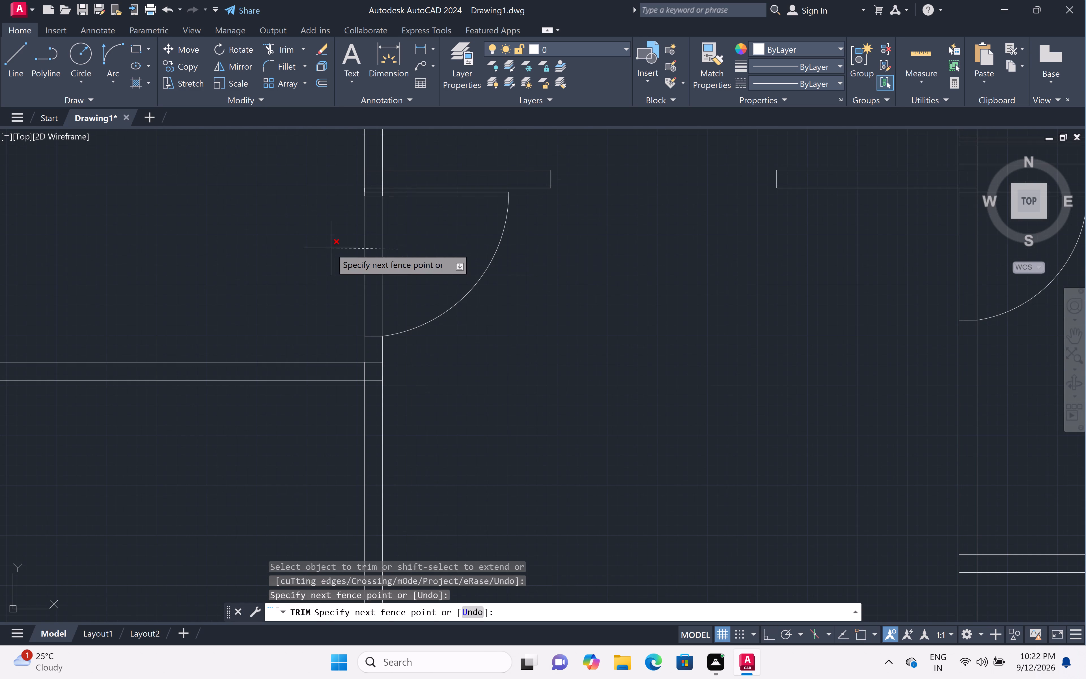
click(330, 248)
scroll(345, 247, down, 4)
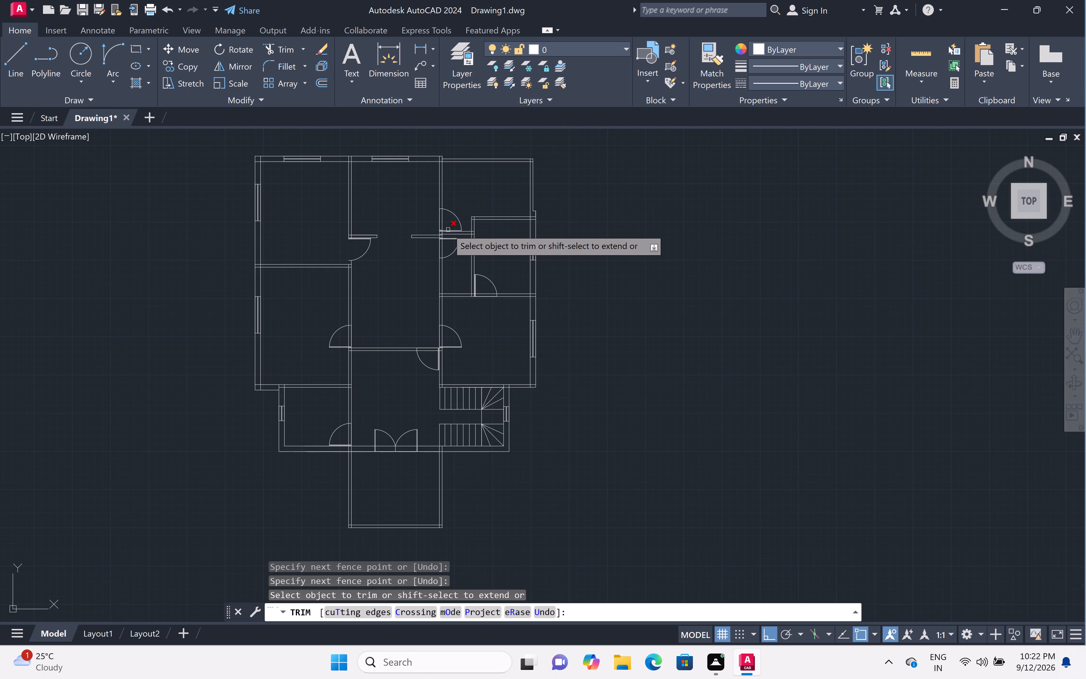
click(447, 222)
click(411, 219)
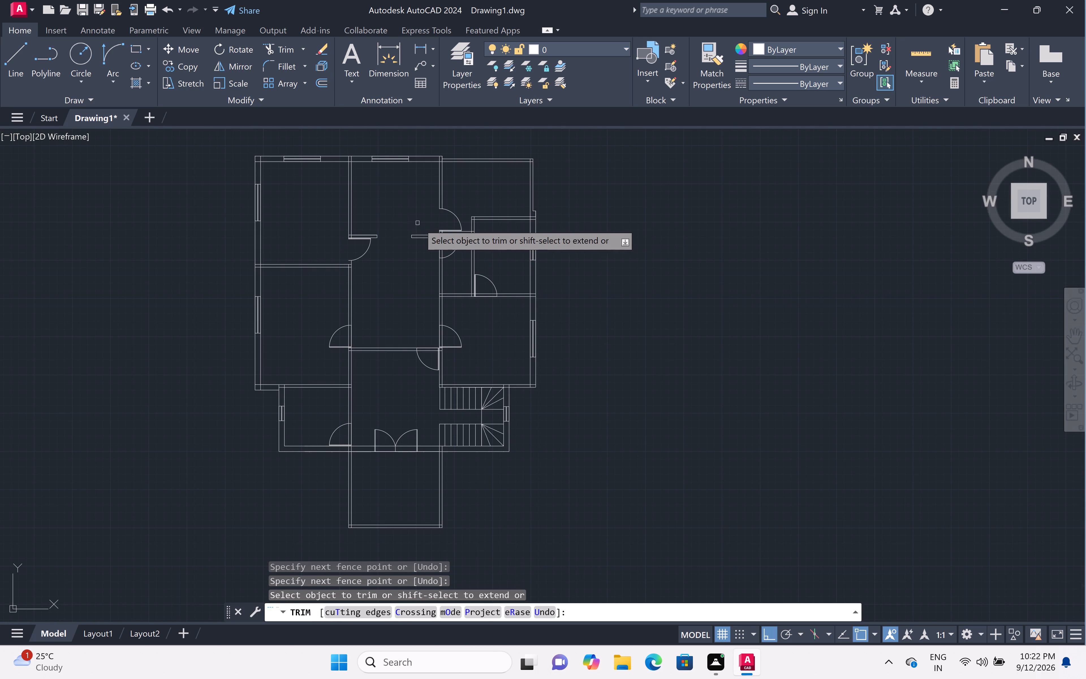
click(448, 251)
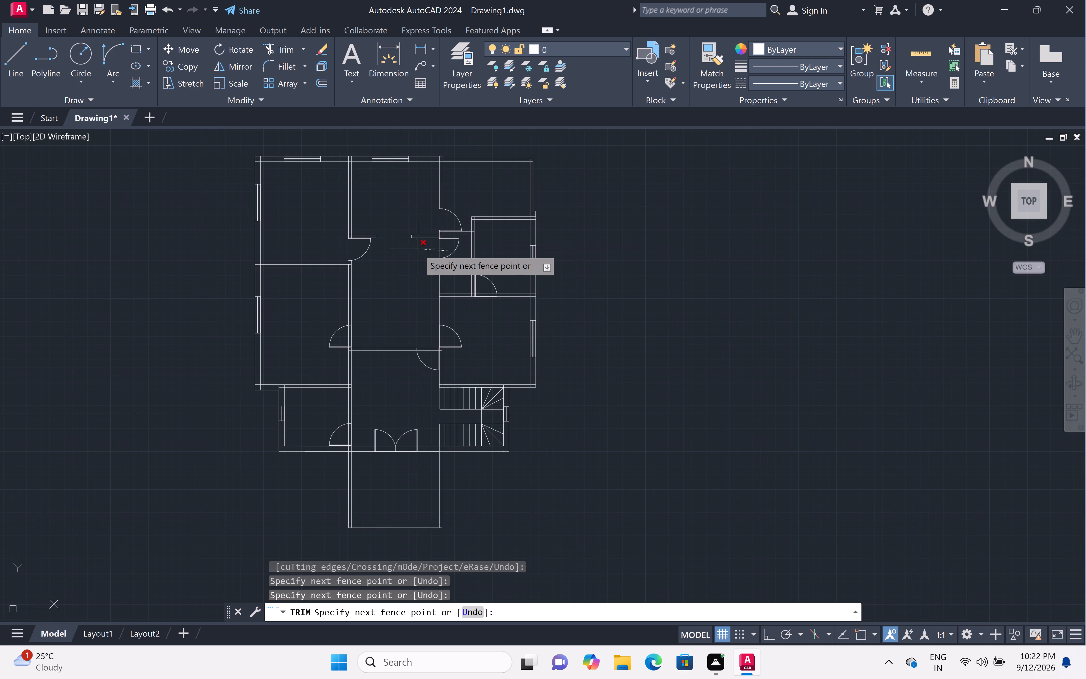
click(418, 249)
click(486, 287)
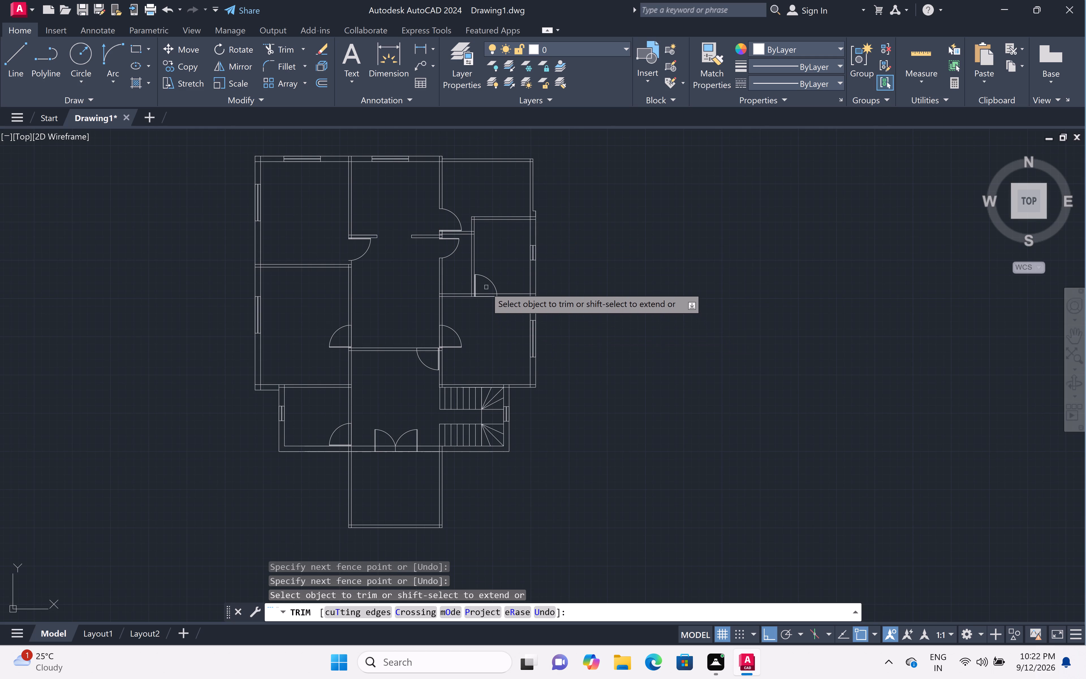
click(486, 317)
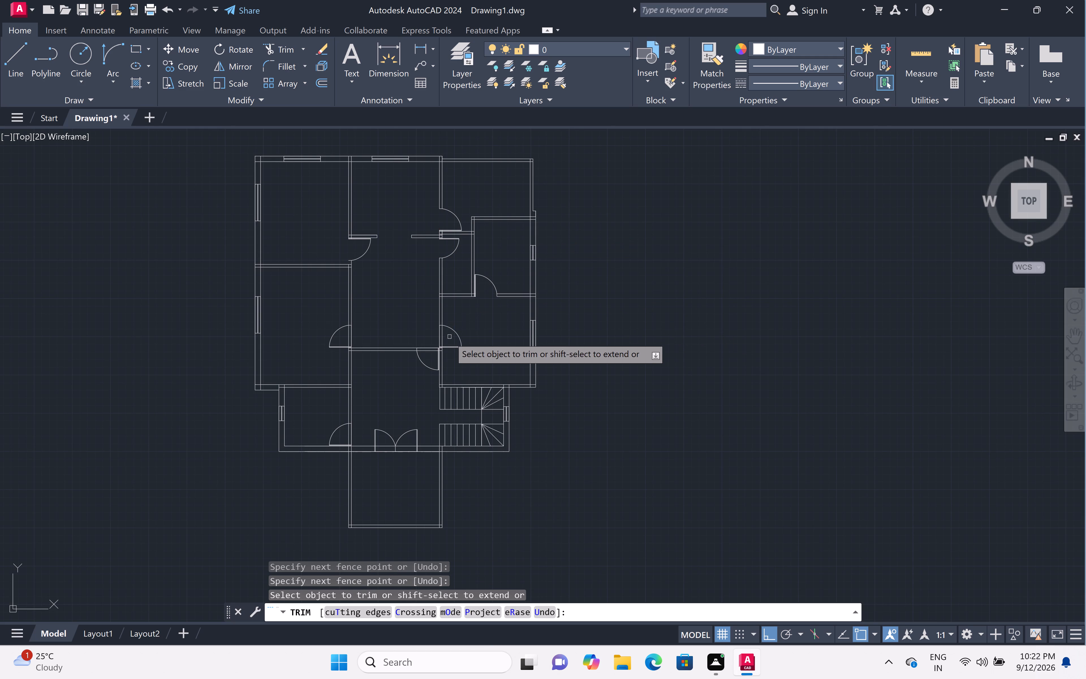
Trim the wall lines across the openings of the doors above the stairs, the adjoining hall, the middle-left room and the bottom-left room.
click(449, 337)
click(407, 338)
drag(430, 360, 428, 356)
click(425, 334)
drag(345, 340, 348, 340)
click(364, 339)
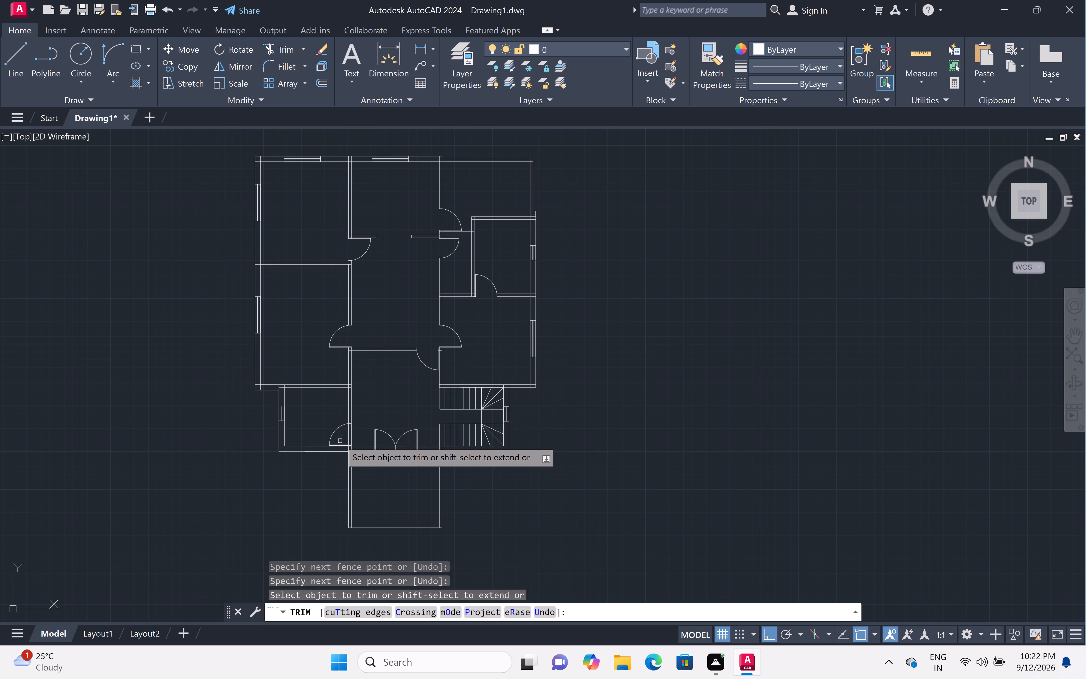
scroll(339, 437, up, 2)
click(348, 431)
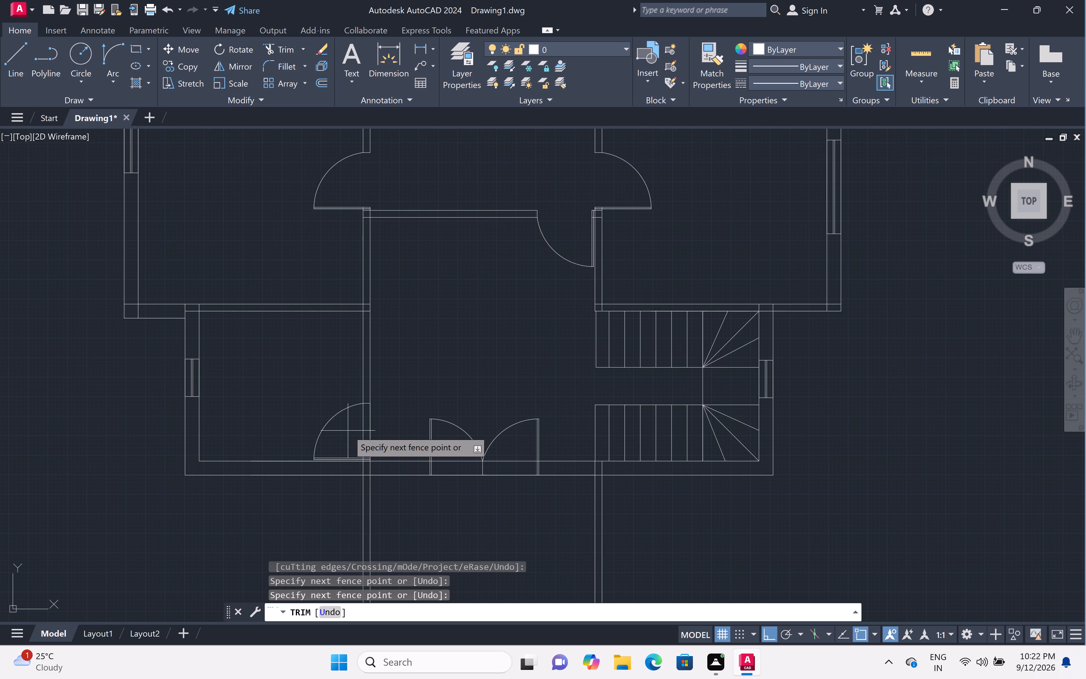
click(388, 429)
scroll(395, 395, down, 3)
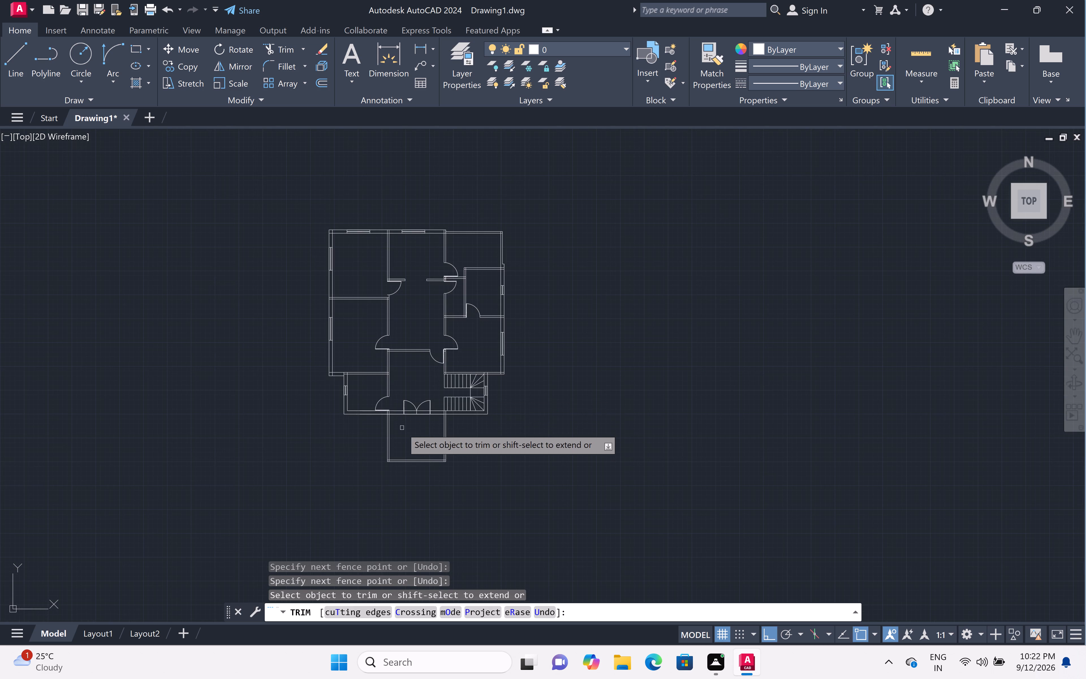
Trim the inner and outer wall lines across the double entrance door opening, including the leftover stub beside the centre line.
scroll(416, 406, up, 4)
click(387, 430)
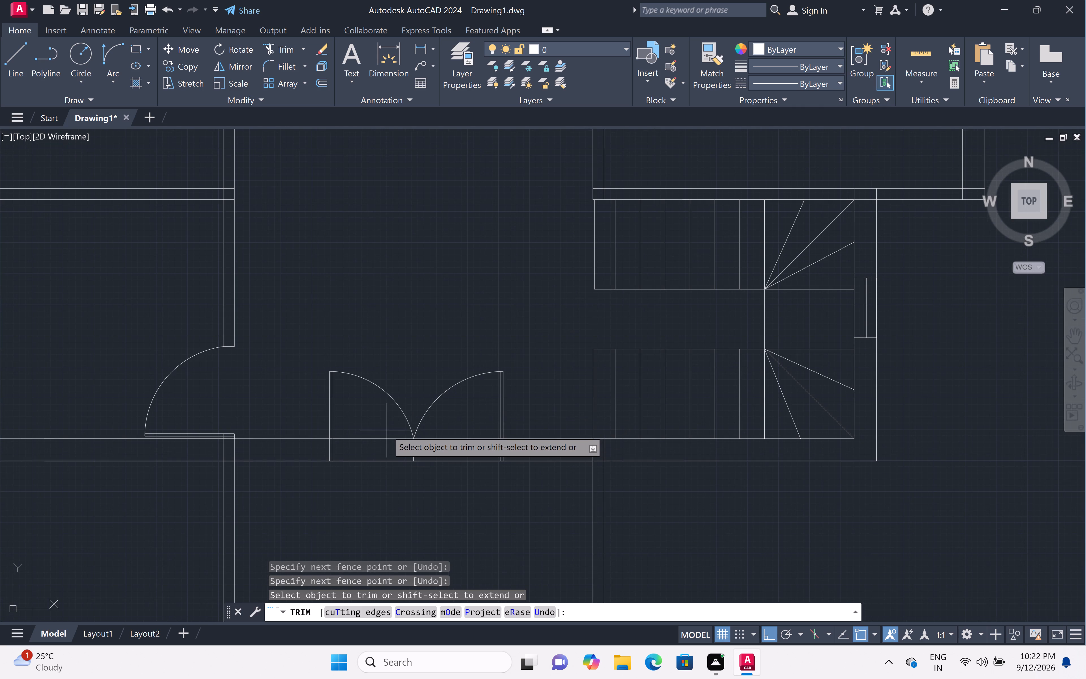
click(396, 471)
click(447, 438)
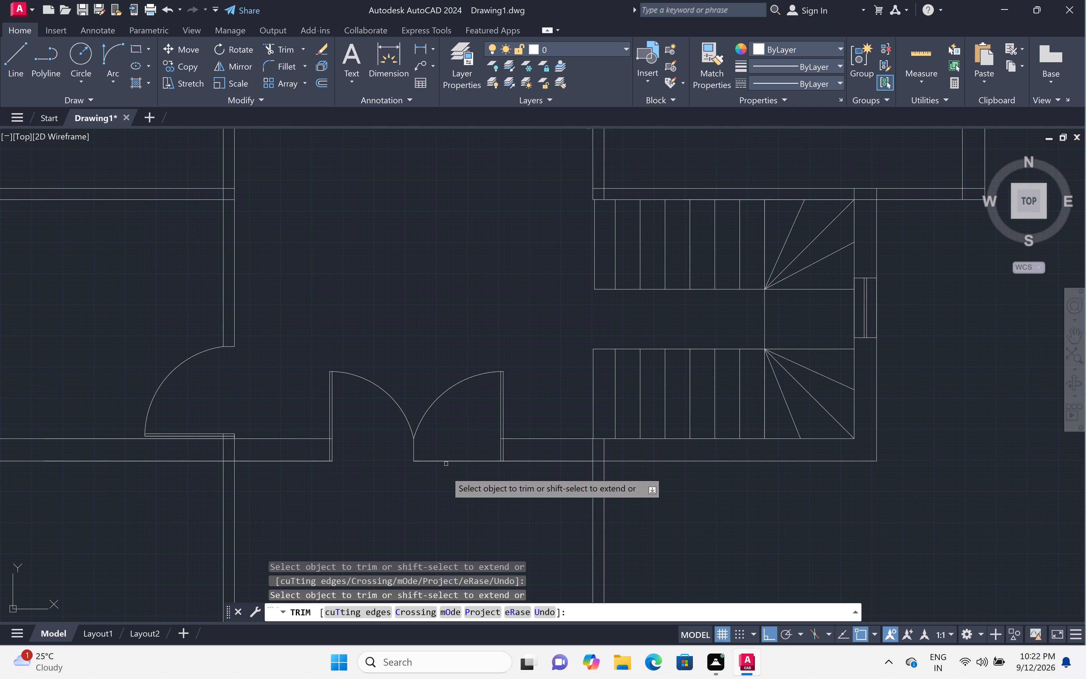
click(441, 458)
click(444, 474)
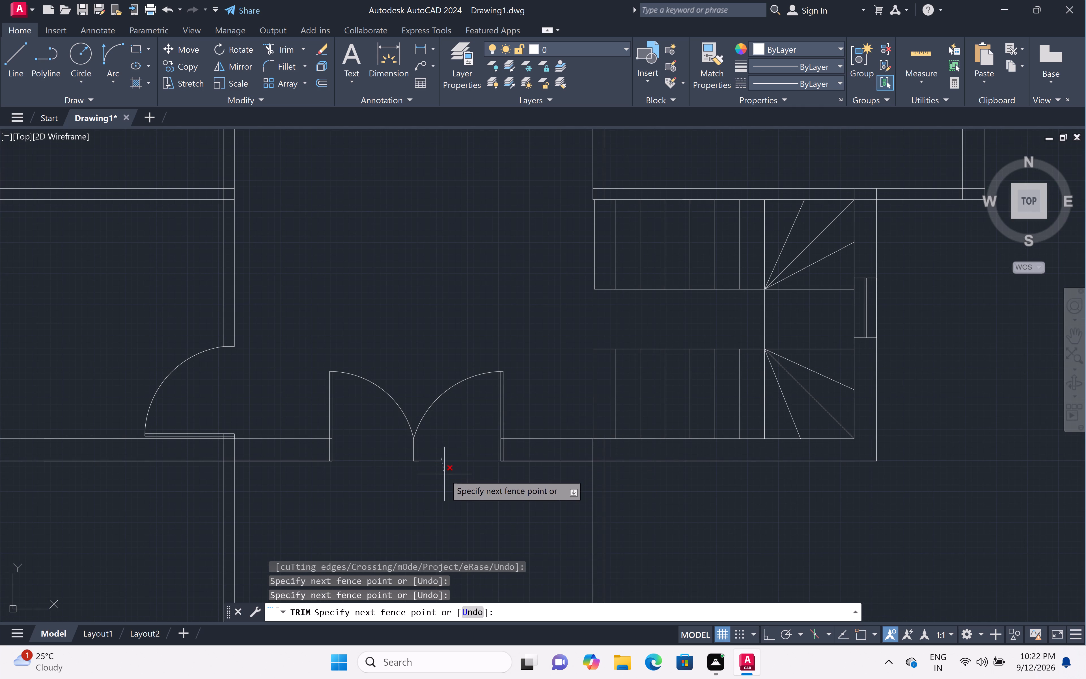
scroll(405, 465, up, 4)
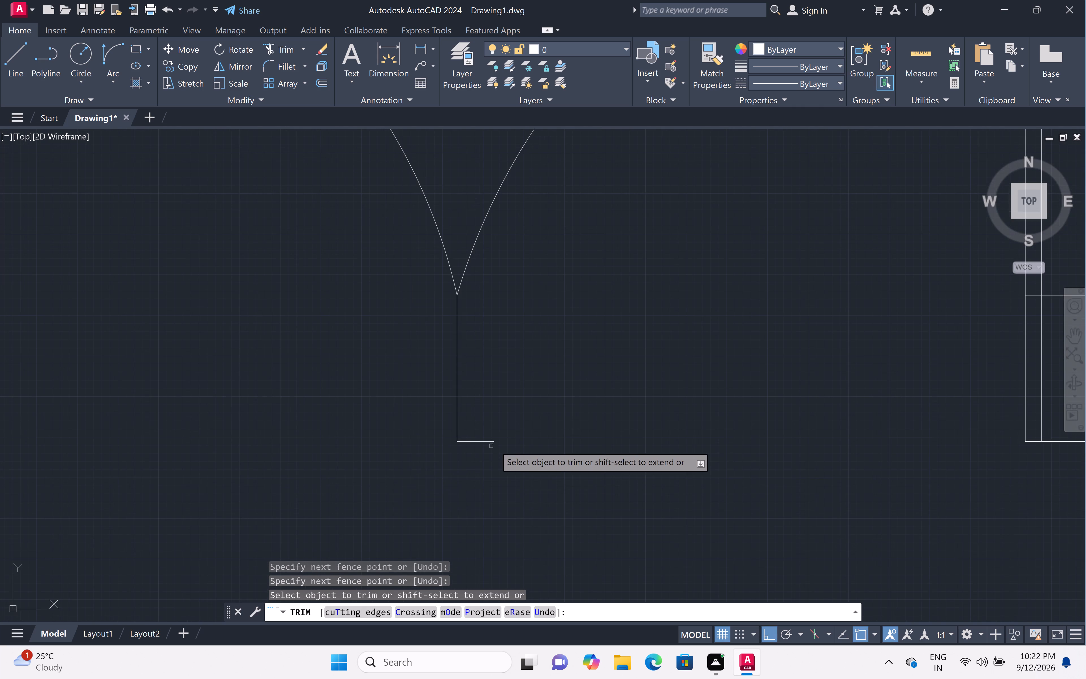
click(487, 442)
scroll(495, 395, down, 3)
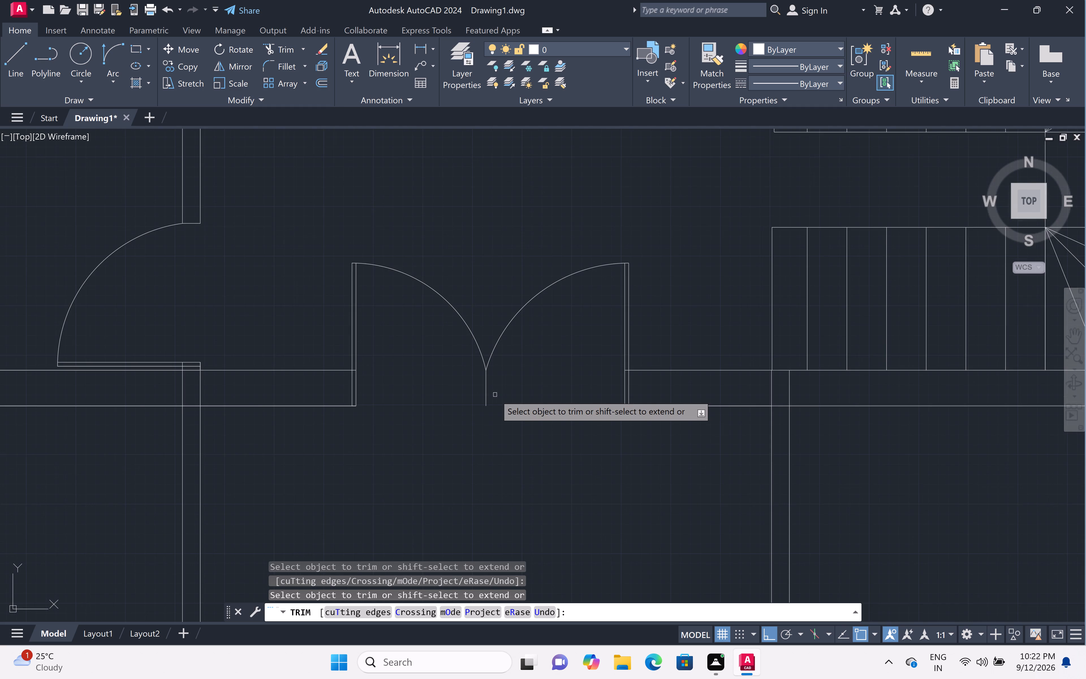
scroll(495, 395, down, 1)
scroll(520, 376, down, 3)
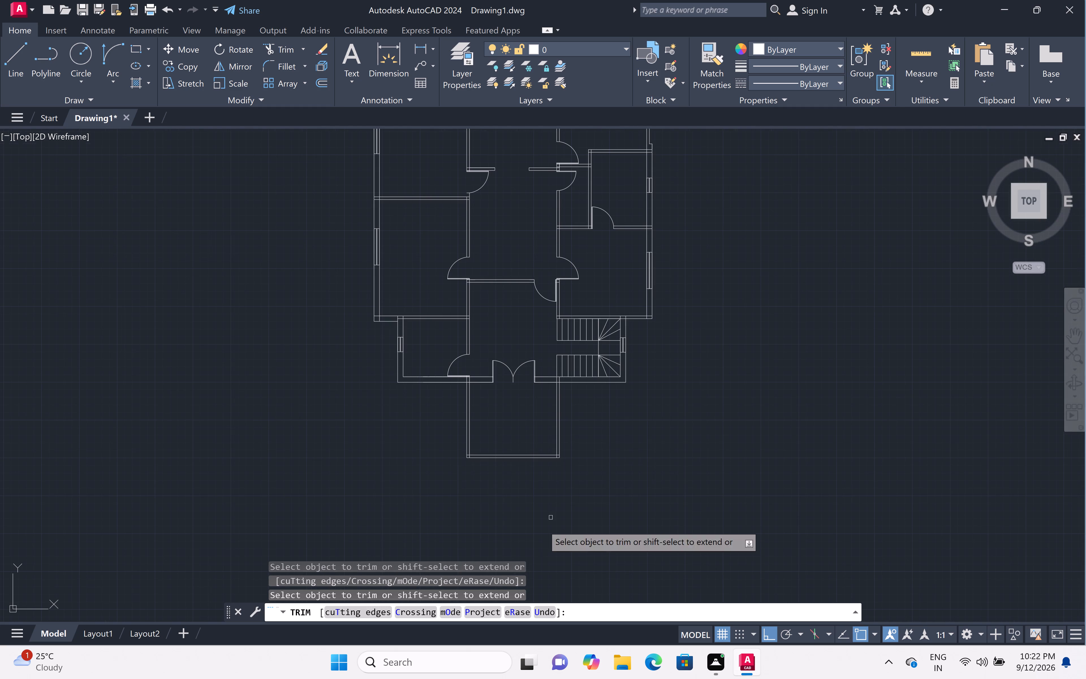
scroll(563, 399, down, 1)
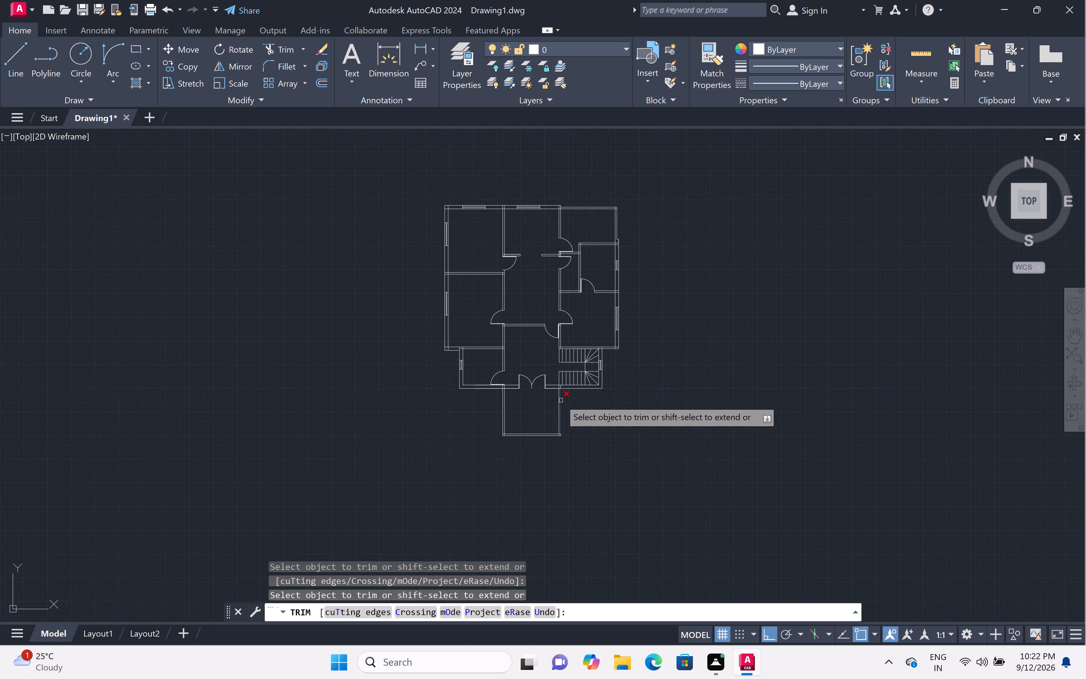
scroll(546, 218, up, 3)
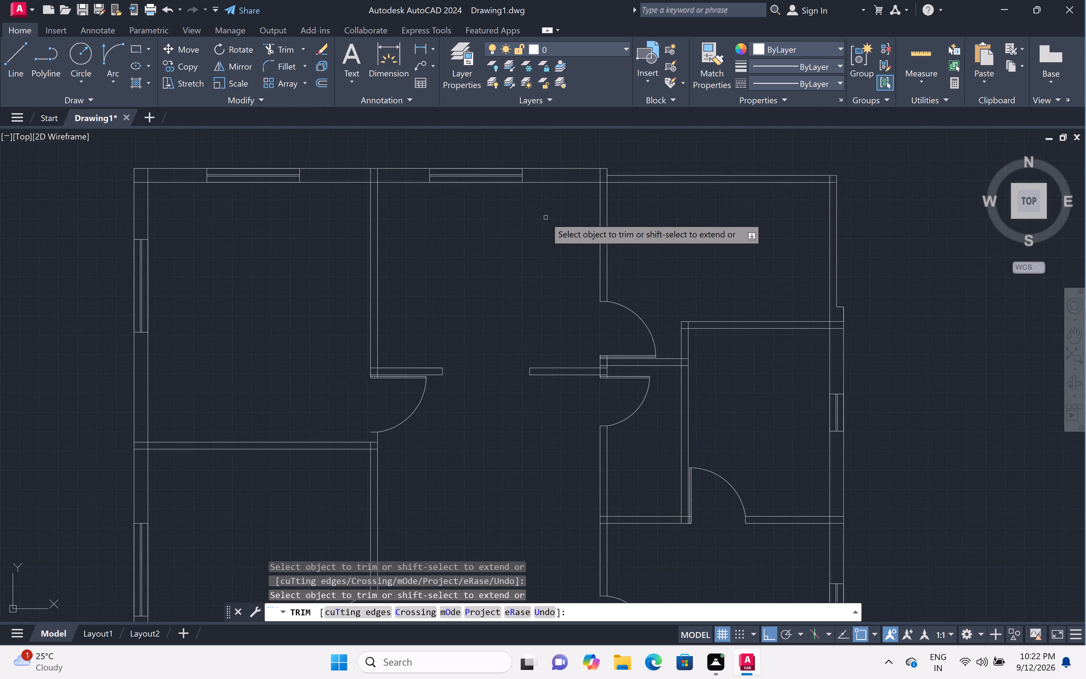
scroll(546, 218, up, 1)
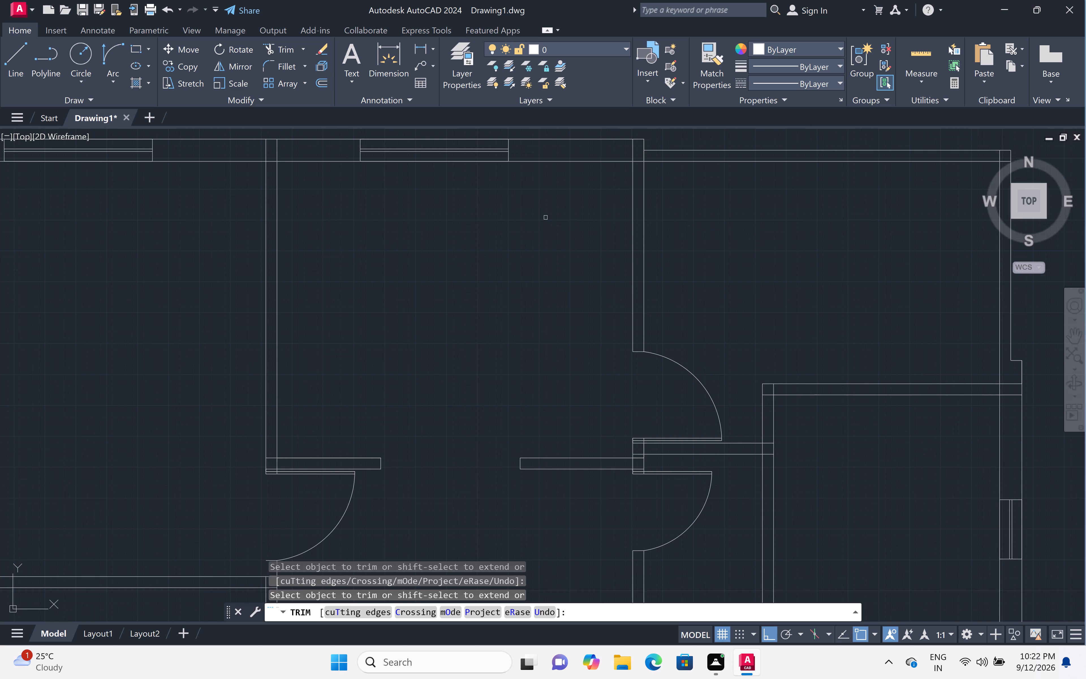
key(Escape)
Trim the wall line pieces crossing the leaf thickness at the upper-left door and the two upper-right hall doors.
text(tr)
key(space)
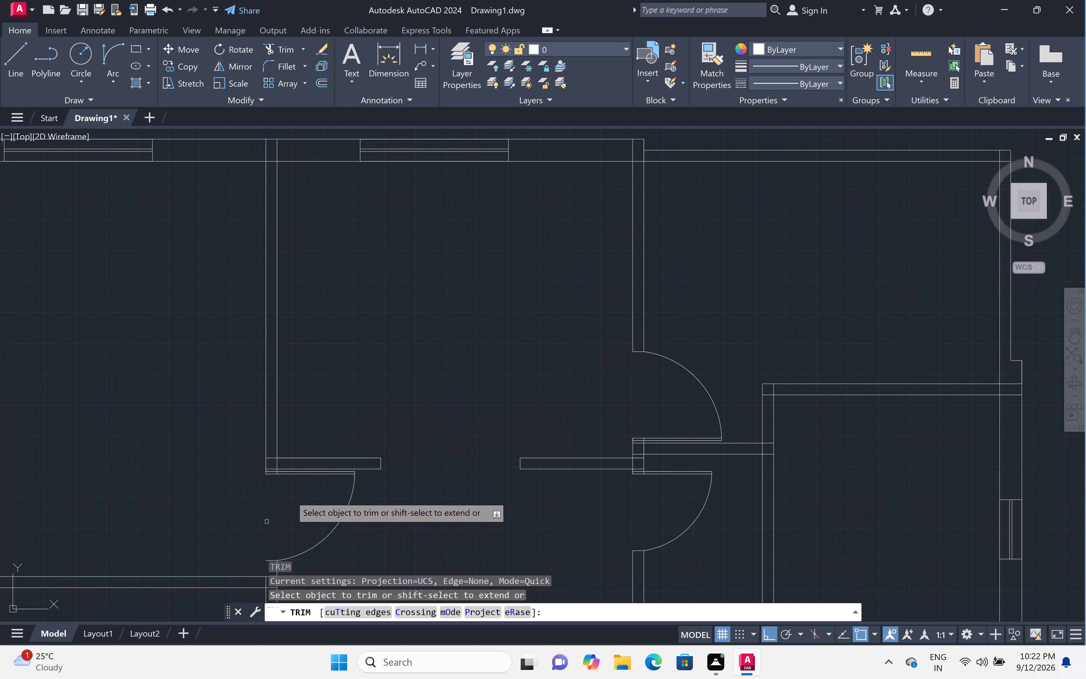
scroll(276, 470, up, 5)
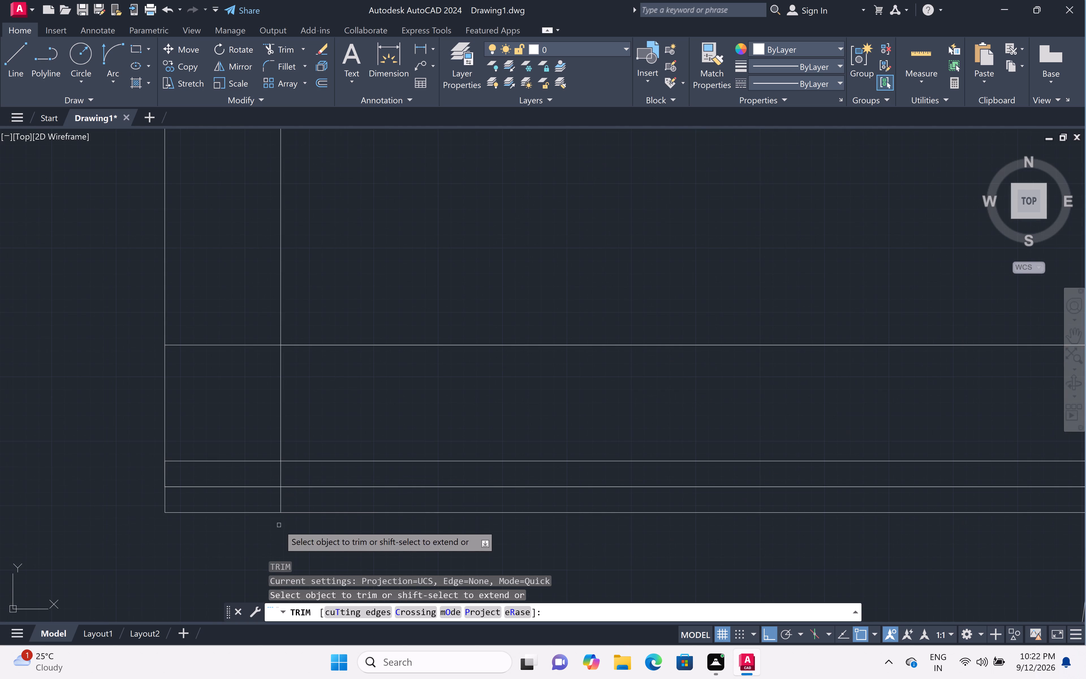
click(282, 500)
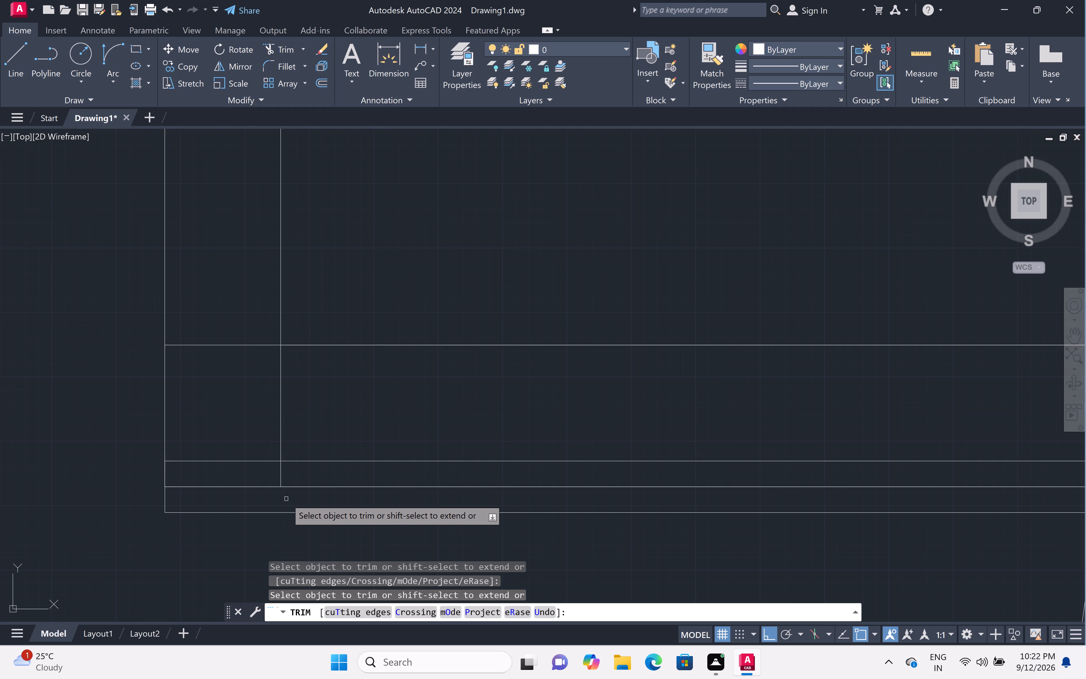
scroll(286, 499, down, 6)
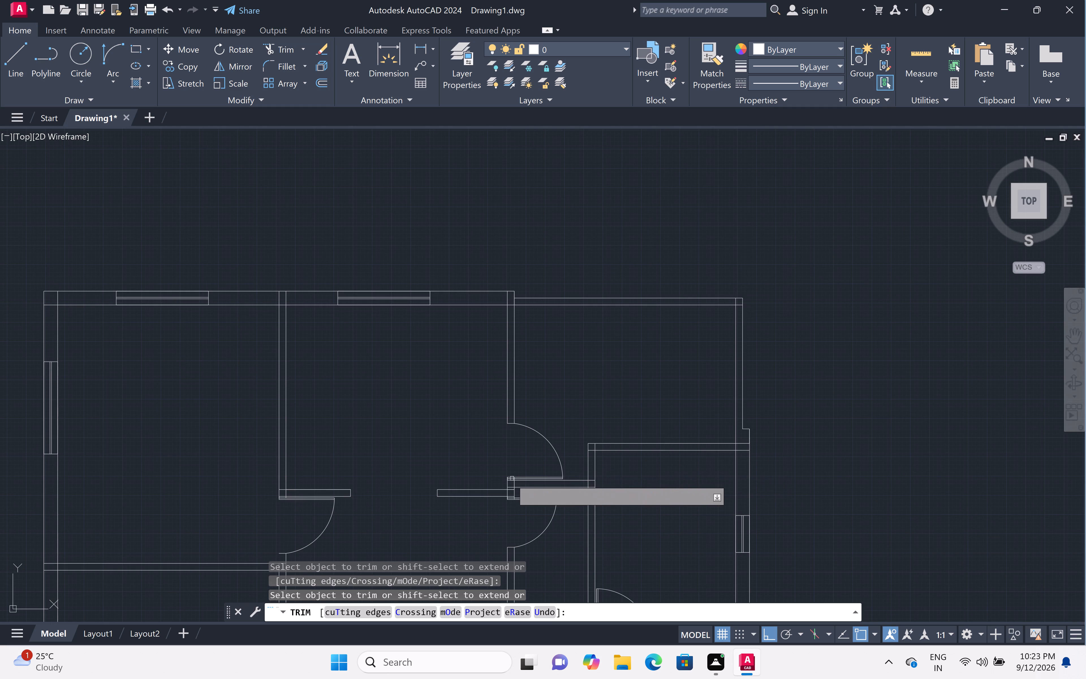
scroll(509, 479, up, 6)
click(578, 475)
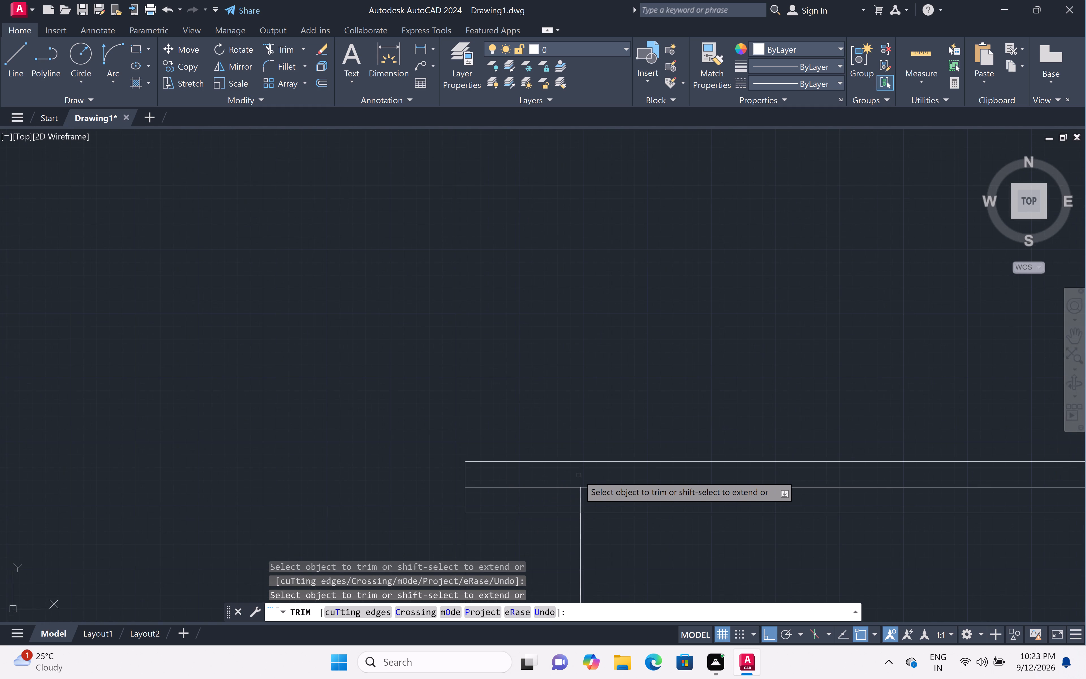
scroll(581, 473, down, 7)
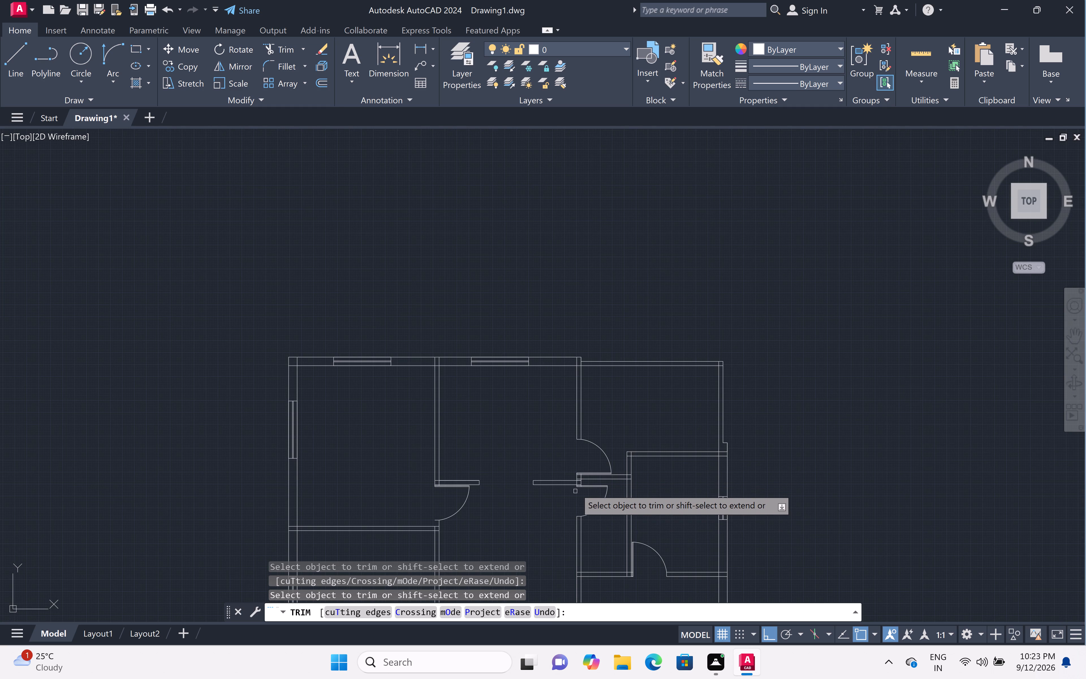
scroll(577, 487, up, 6)
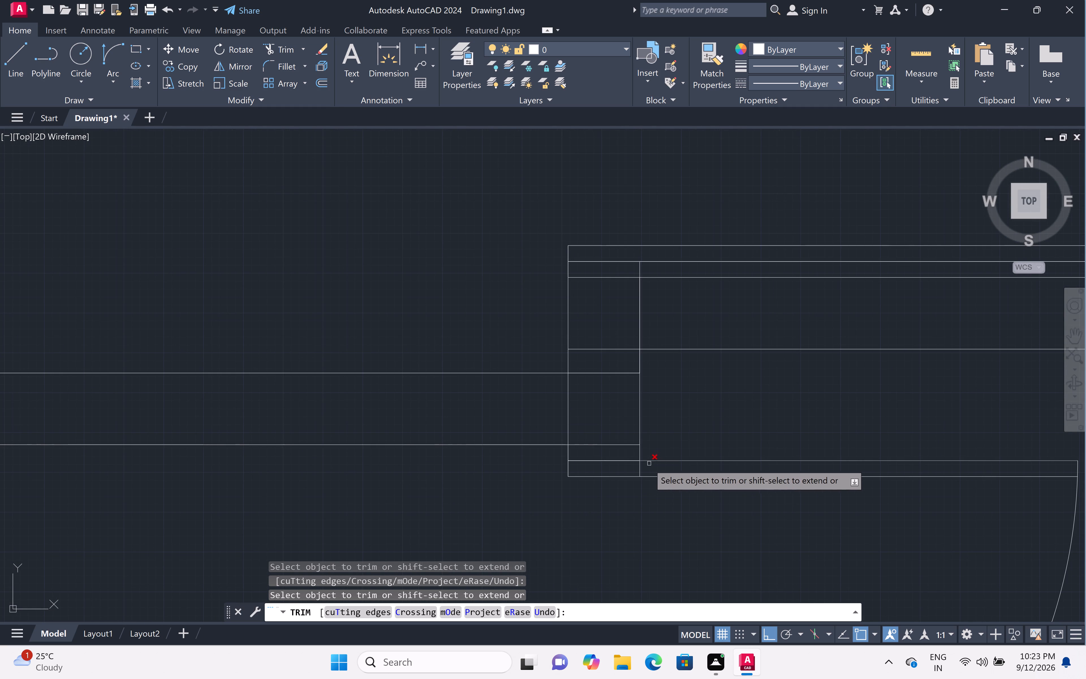
click(639, 470)
scroll(635, 470, down, 3)
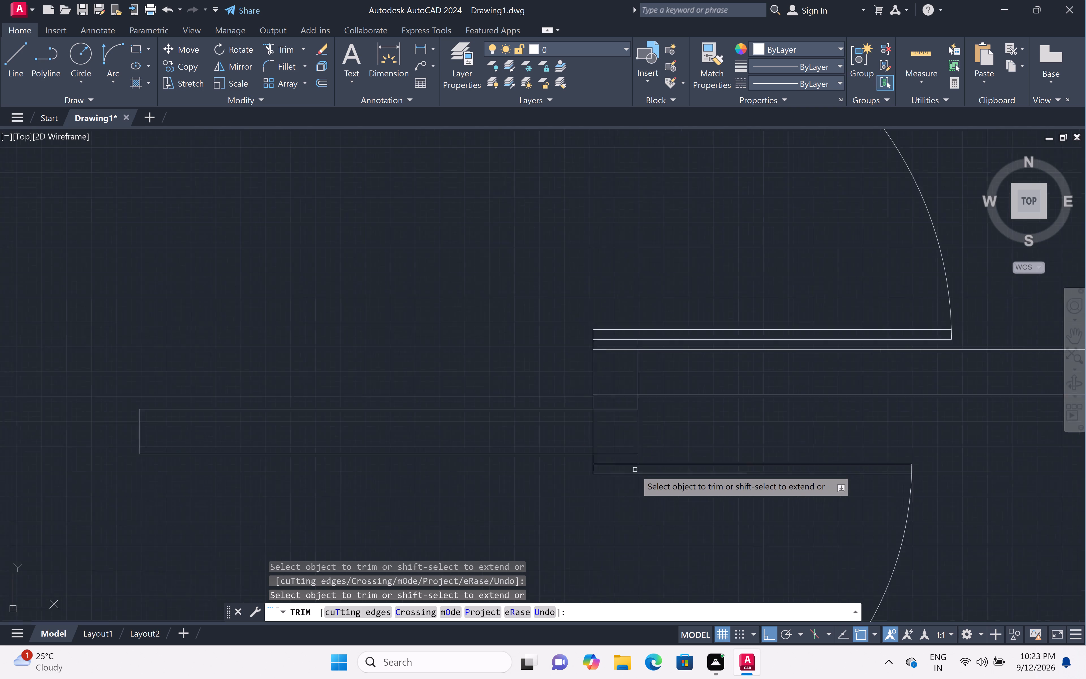
Trim the wall line pieces crossing the leaf thickness at the small right-side room's door, the door above the stairs and the adjoining hall door.
scroll(635, 470, down, 4)
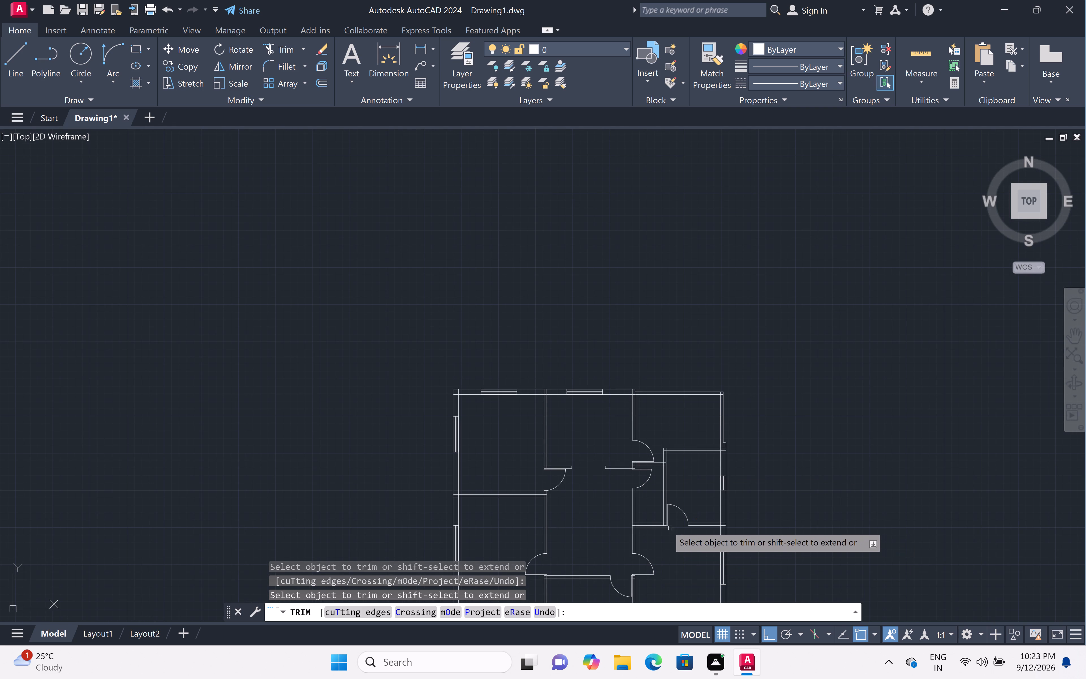
scroll(666, 525, up, 6)
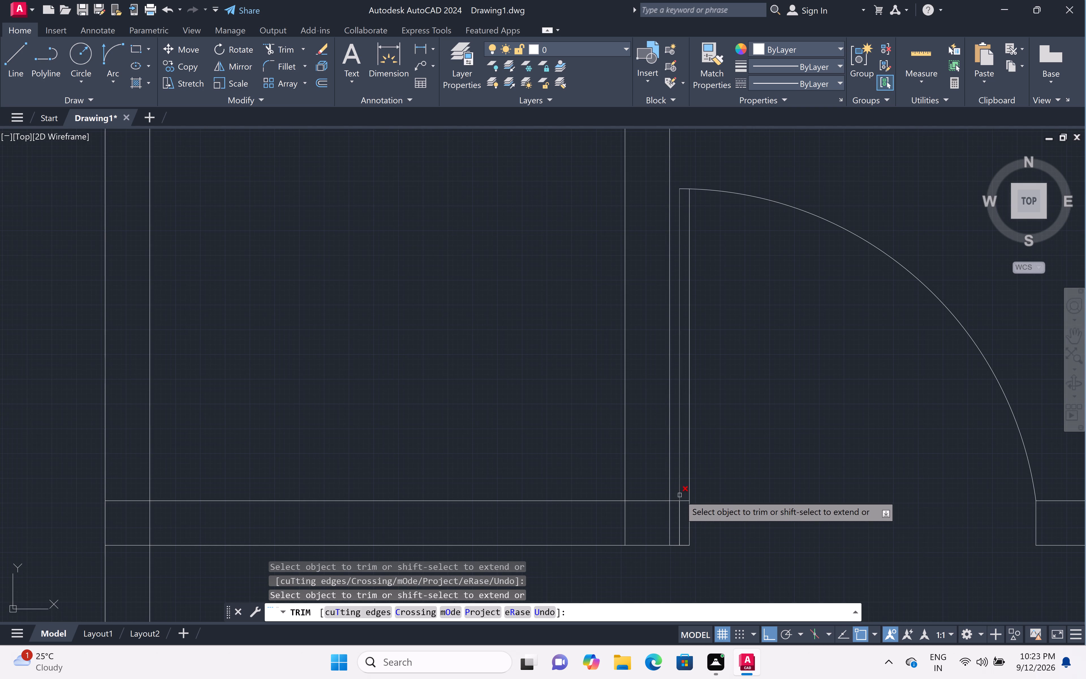
scroll(685, 500, up, 2)
click(685, 500)
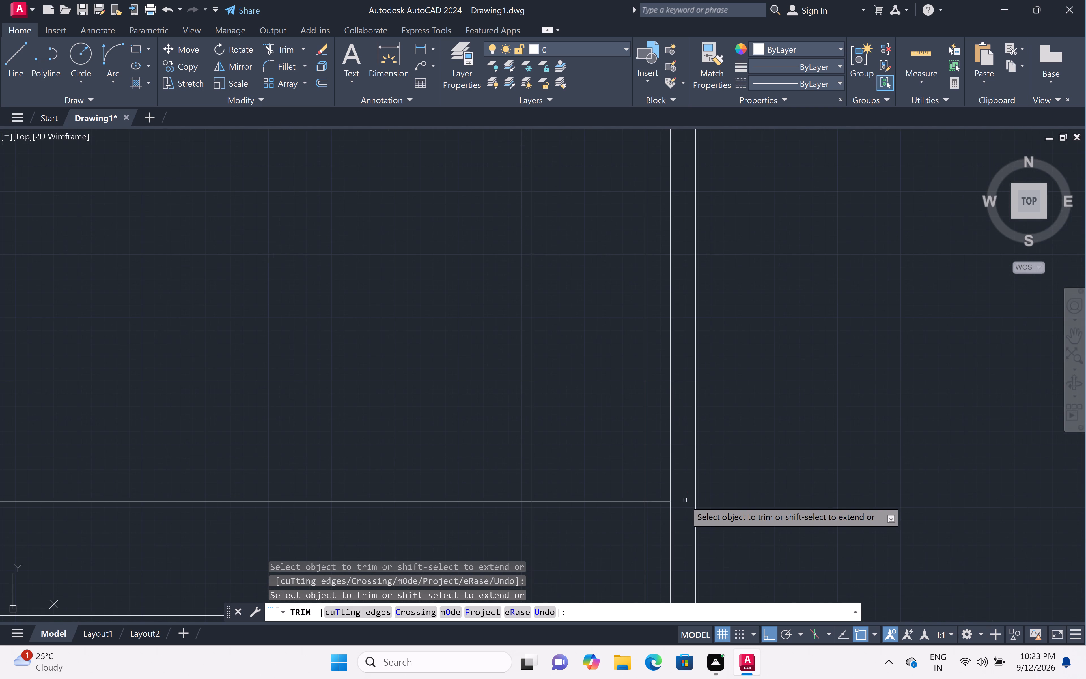
scroll(685, 480, down, 9)
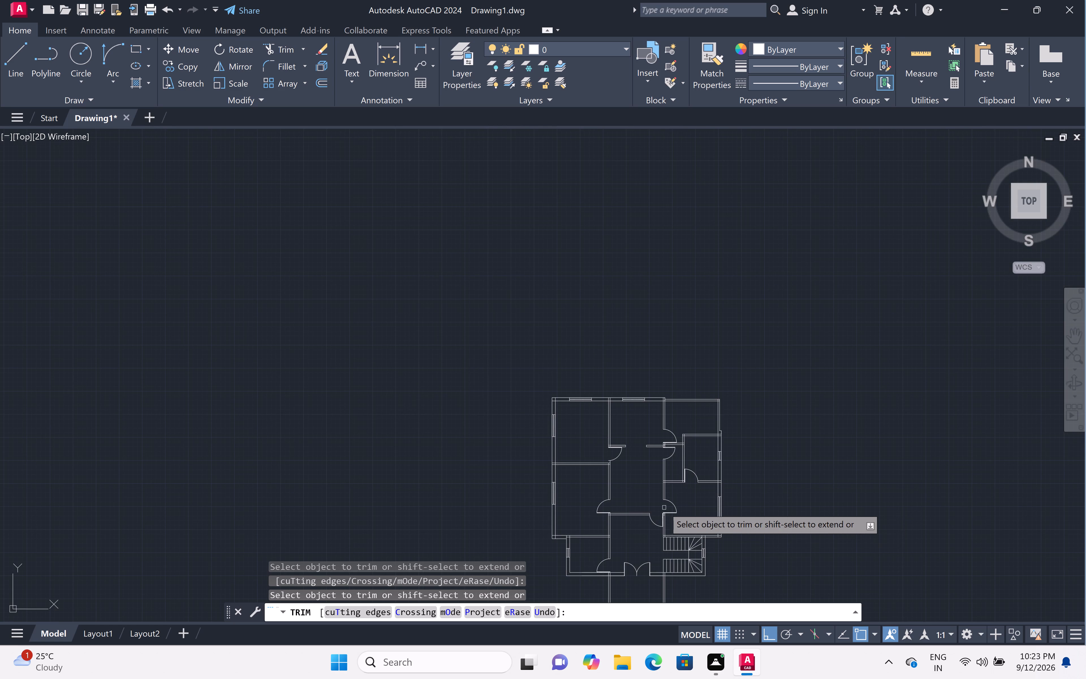
scroll(664, 508, up, 7)
scroll(667, 519, down, 3)
scroll(663, 572, up, 4)
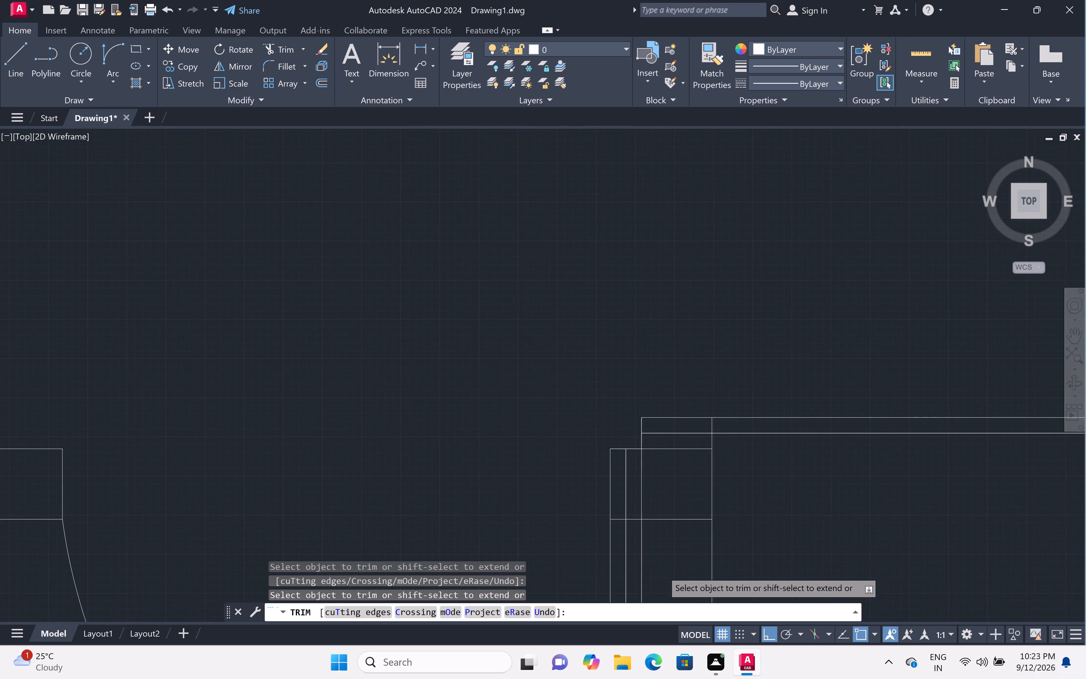
click(712, 425)
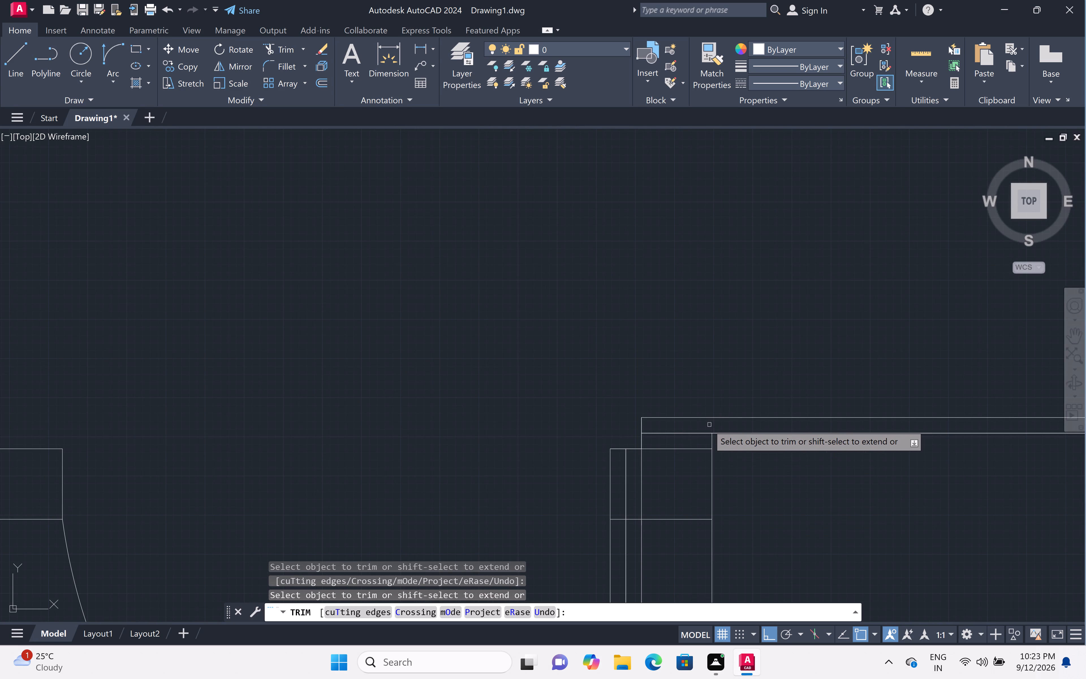
scroll(706, 425, down, 4)
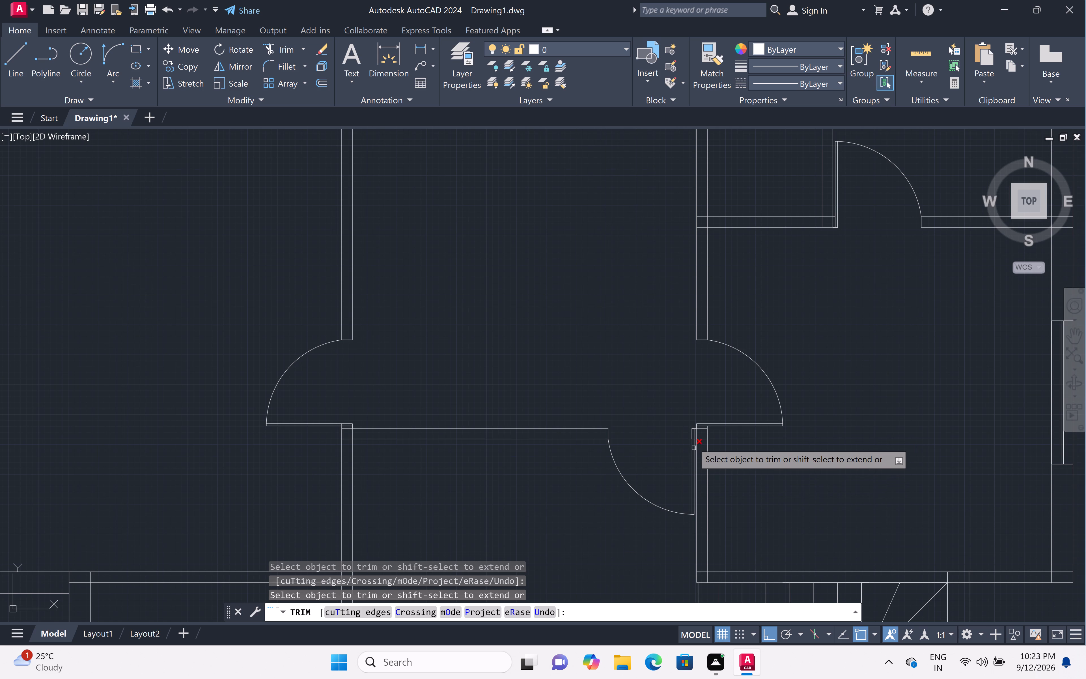
scroll(692, 435, up, 4)
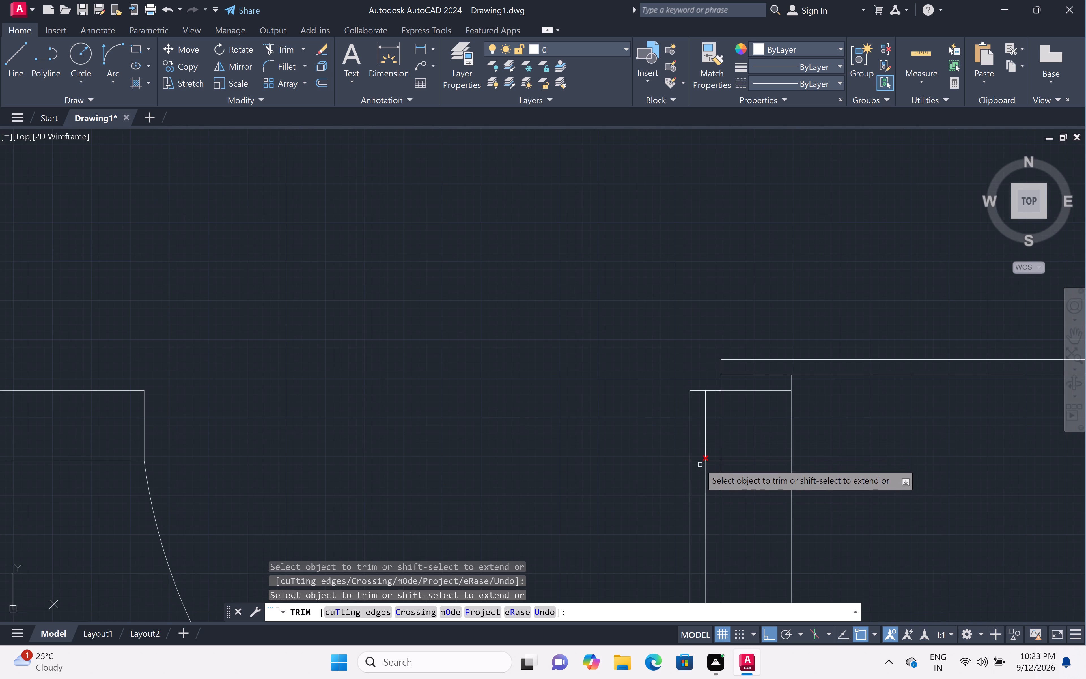
click(698, 461)
Trim the wall line pieces crossing the leaf thickness at the middle-left room's door and the bottom-left room's door.
scroll(693, 447, down, 7)
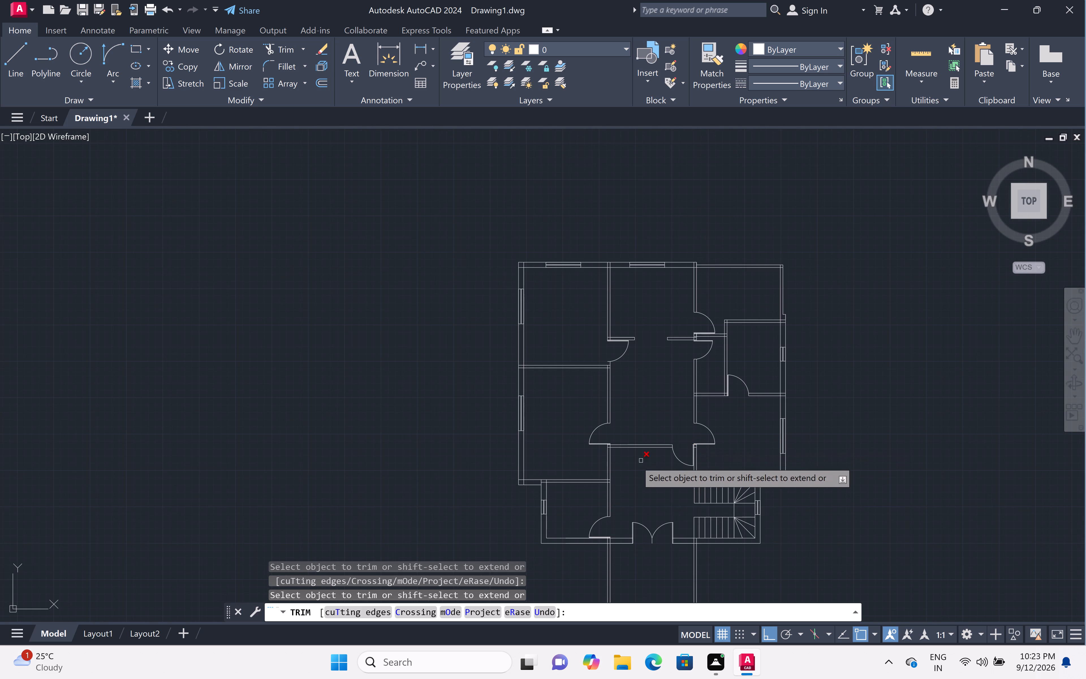
scroll(605, 442, up, 6)
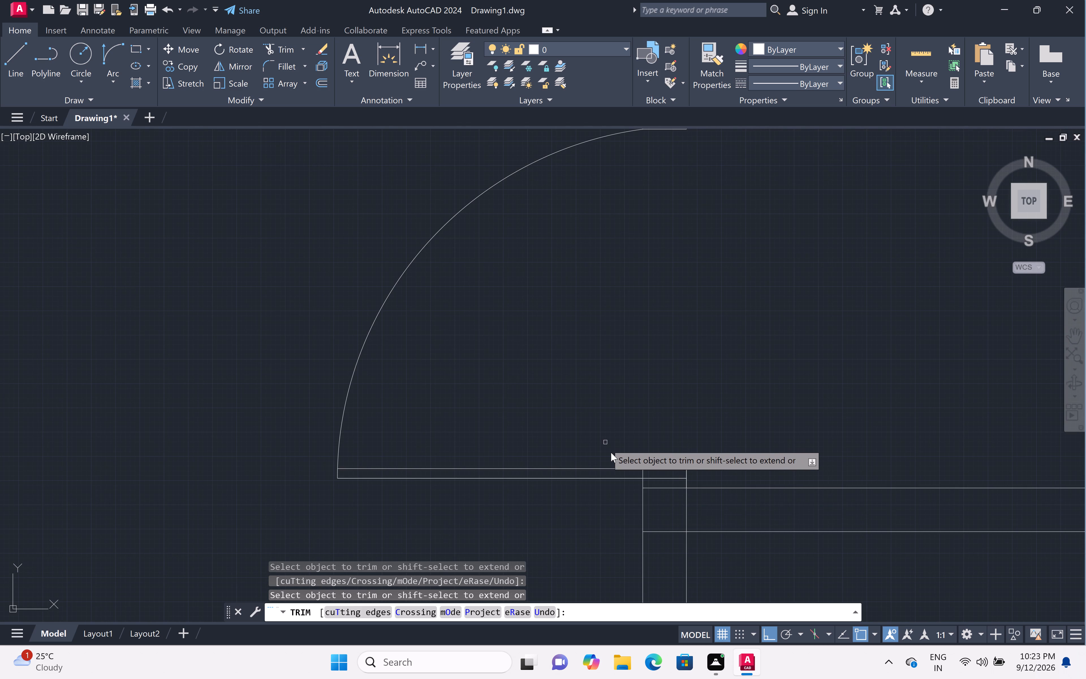
click(642, 471)
scroll(720, 431, down, 6)
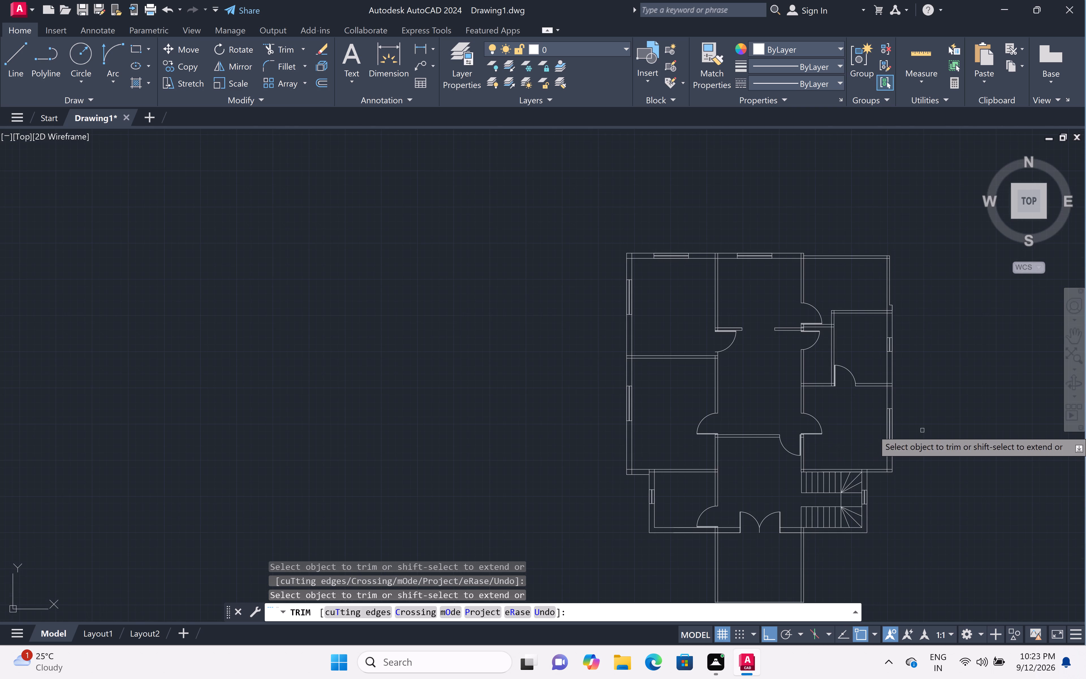
scroll(792, 445, up, 3)
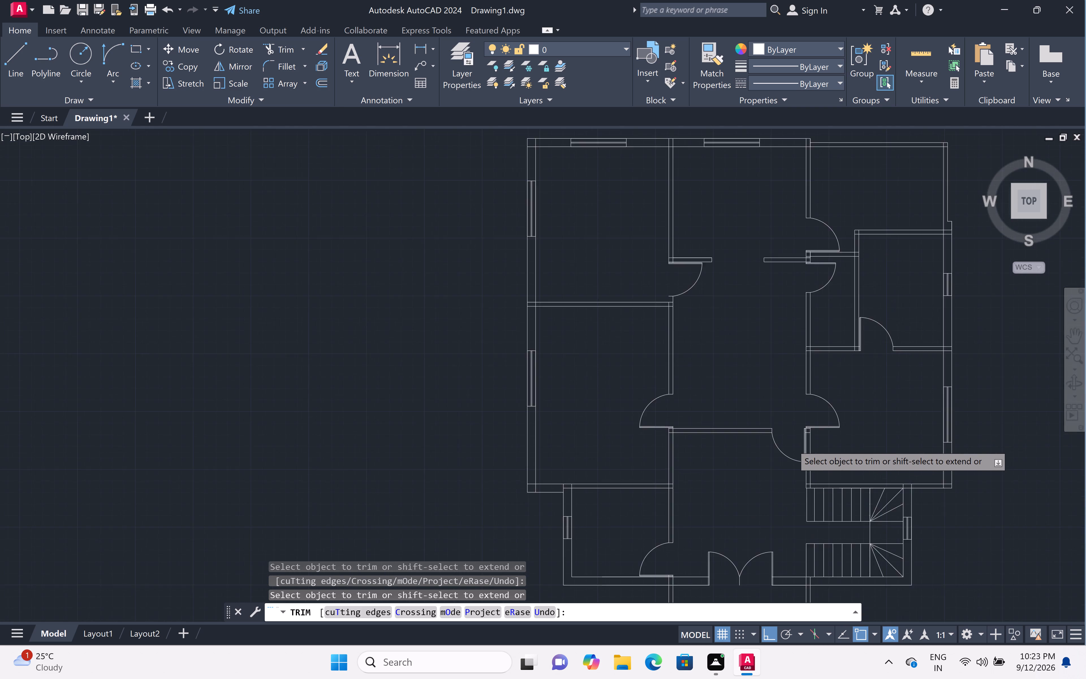
scroll(792, 444, up, 2)
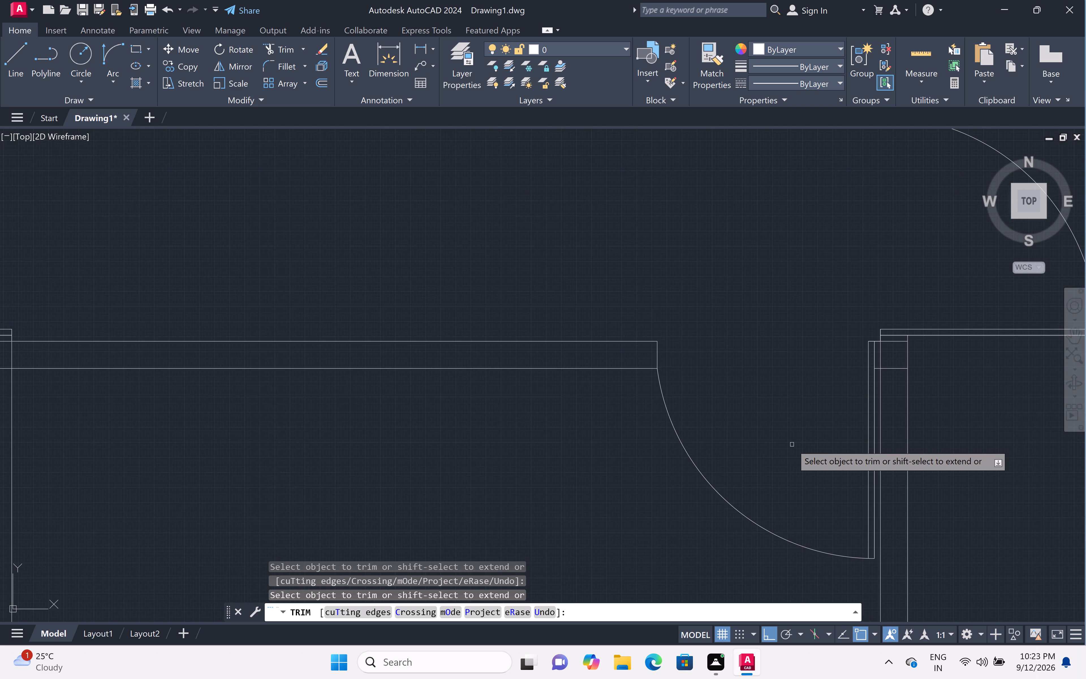
scroll(792, 444, down, 6)
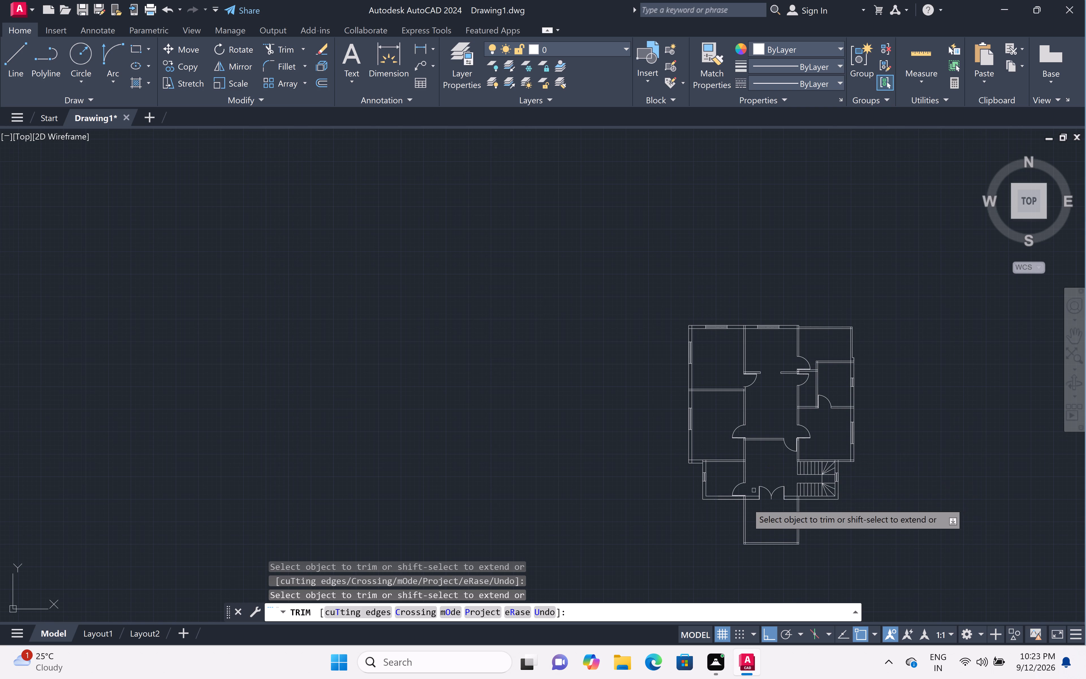
scroll(739, 508, up, 7)
scroll(736, 493, down, 2)
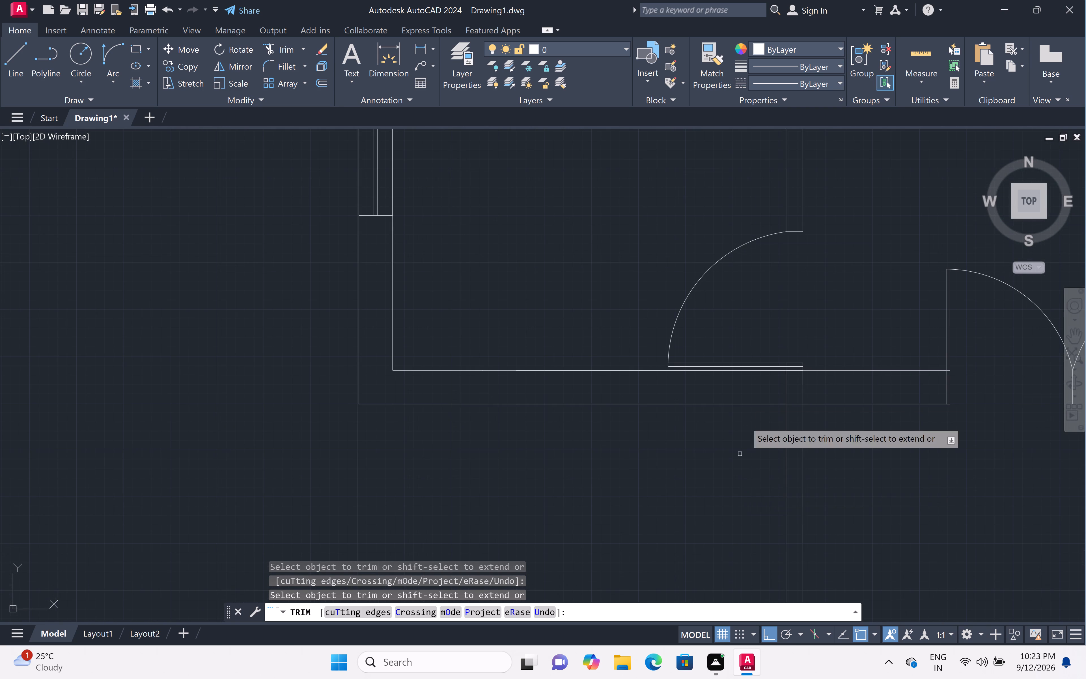
scroll(782, 358, up, 3)
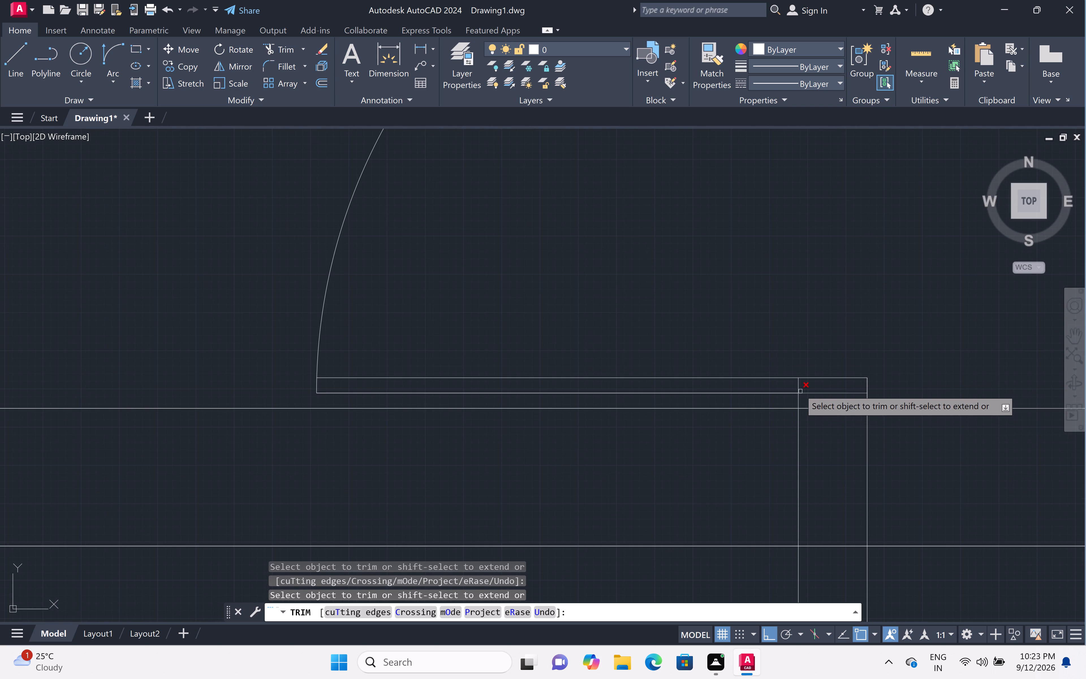
click(798, 388)
Trim the inner wall line pieces crossing the thickness of both leaves of the double entrance door.
scroll(798, 388, down, 5)
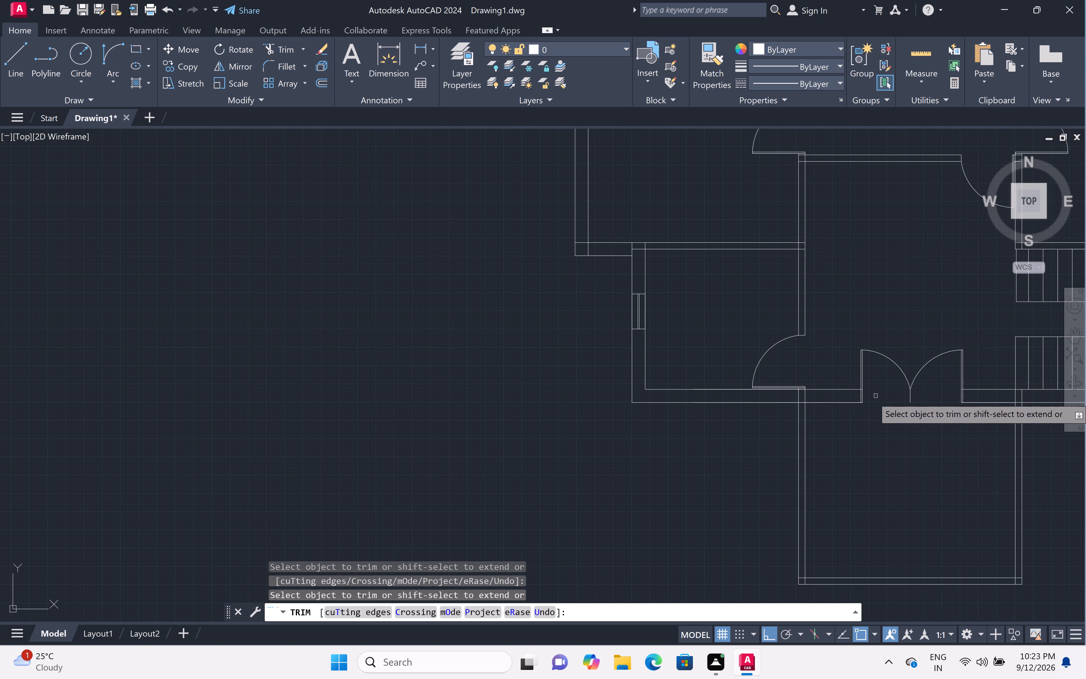
scroll(861, 387, up, 5)
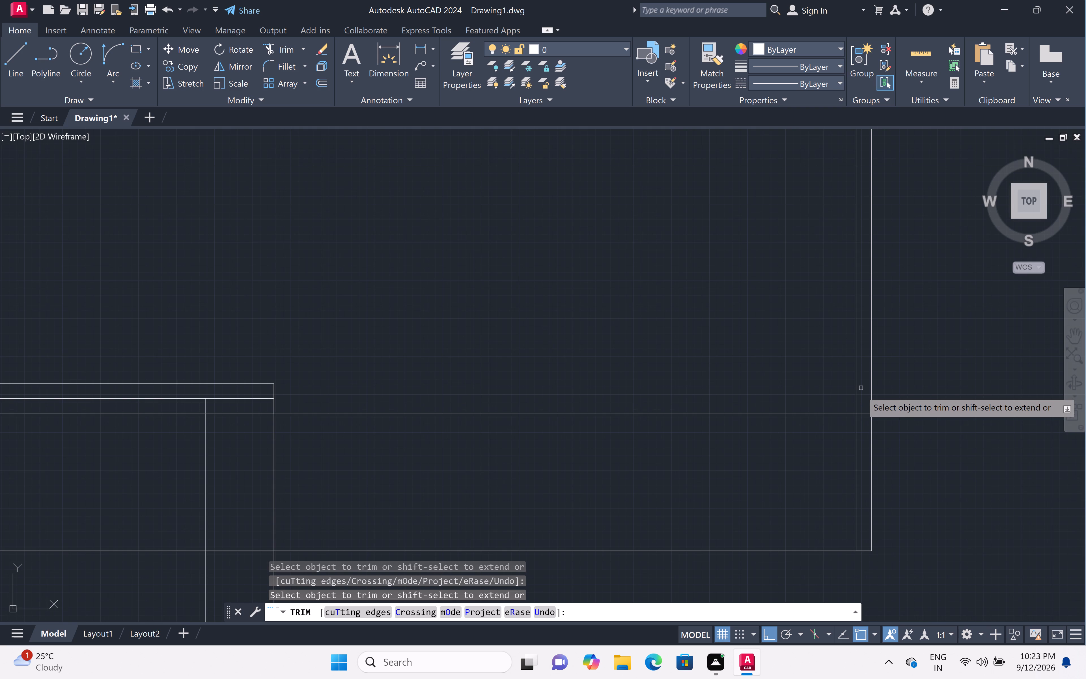
click(869, 415)
scroll(931, 354, down, 5)
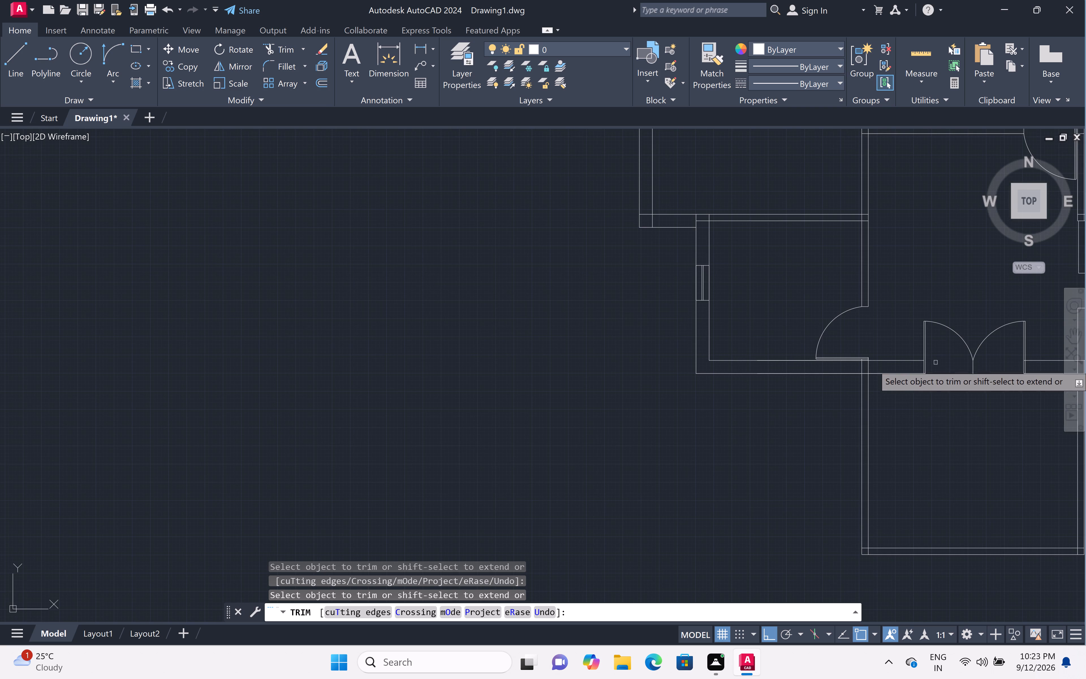
middle_drag(963, 411, 387, 499)
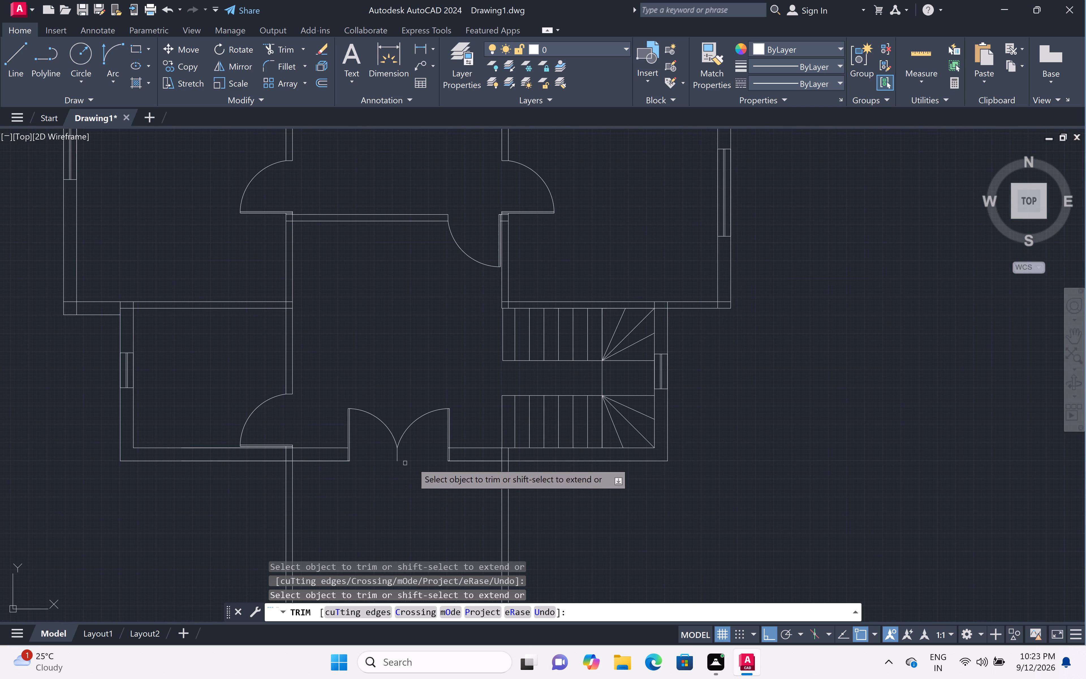
scroll(447, 446, up, 5)
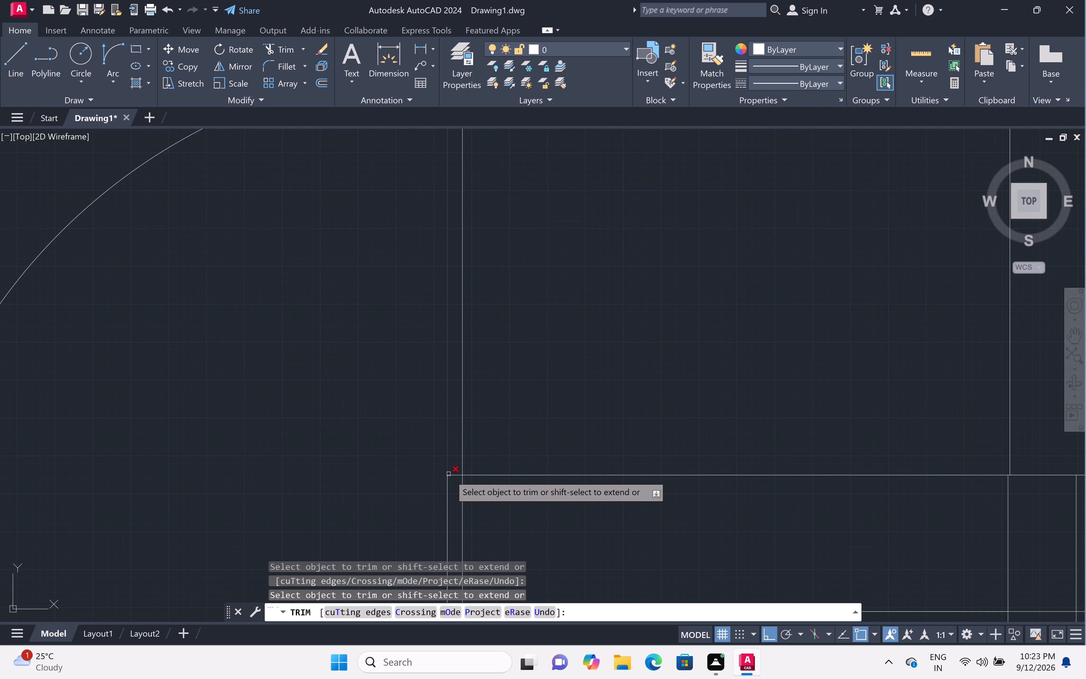
click(454, 474)
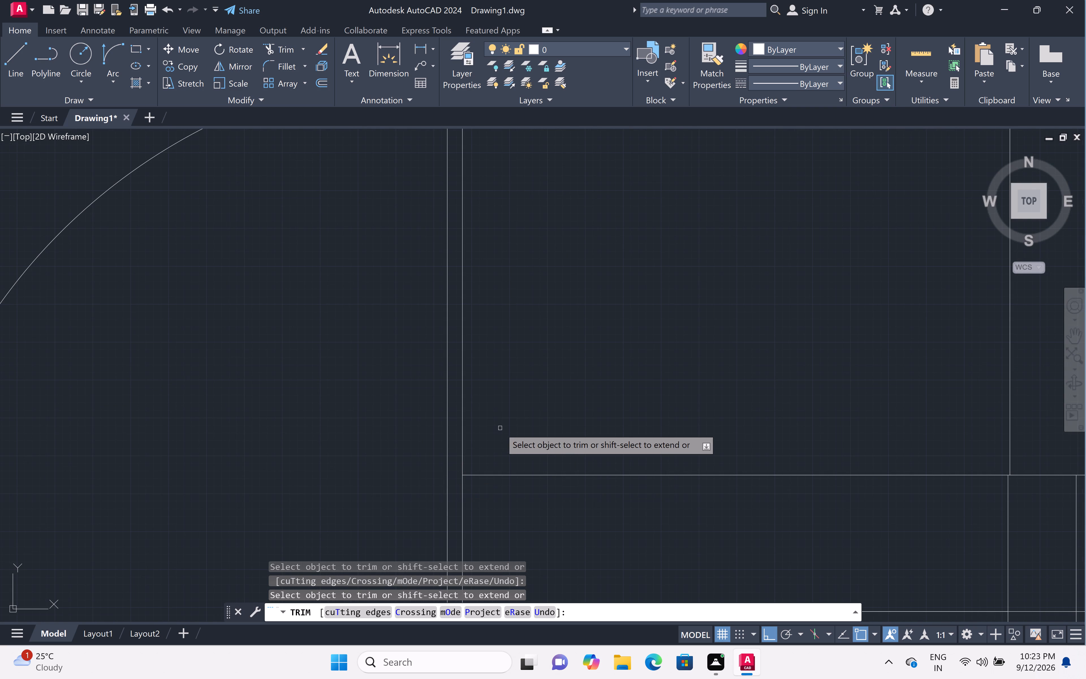
Examine the whole floor plan, especially the upper-left and hall door openings, for leftover or missing wall lines.
scroll(502, 425, down, 6)
scroll(490, 369, down, 2)
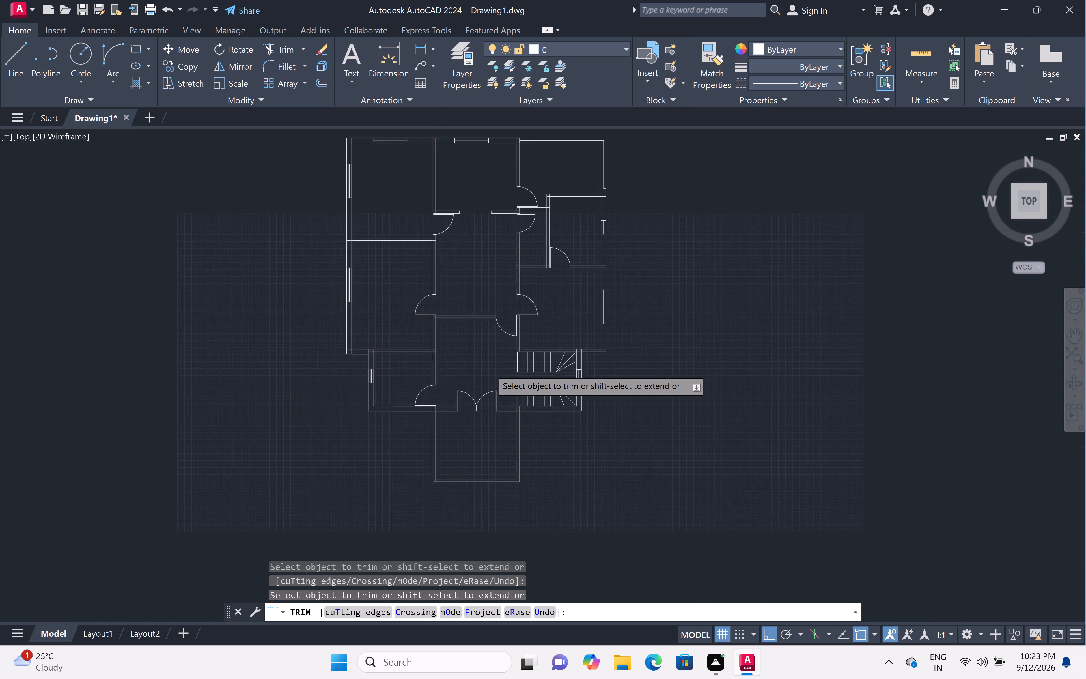
middle_drag(479, 366, 594, 382)
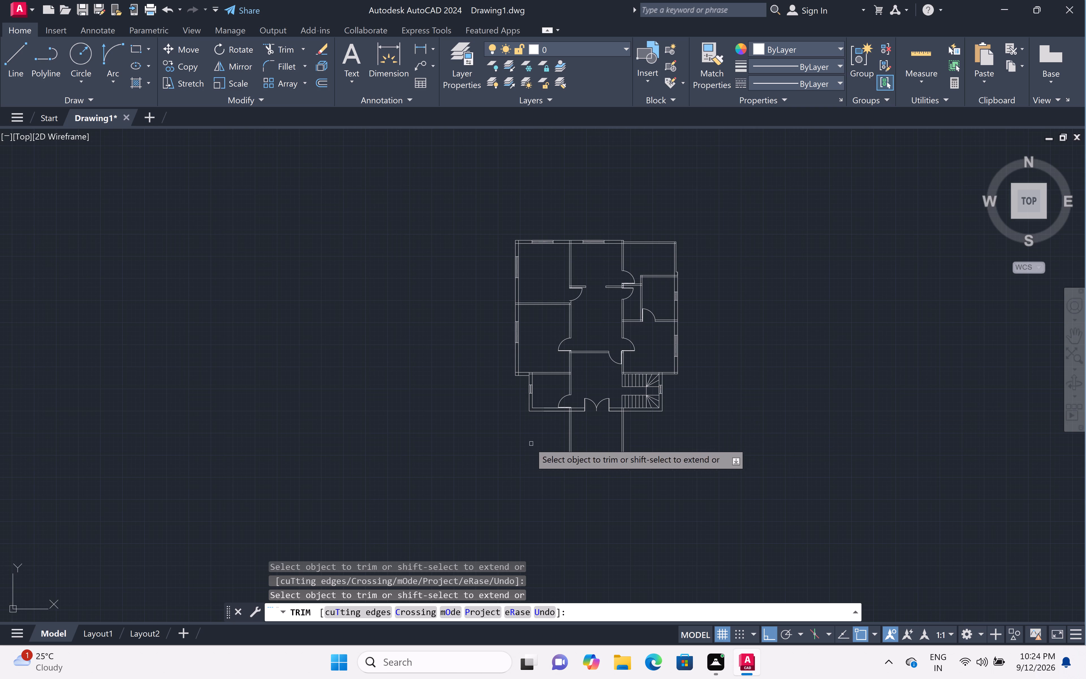
scroll(590, 310, up, 3)
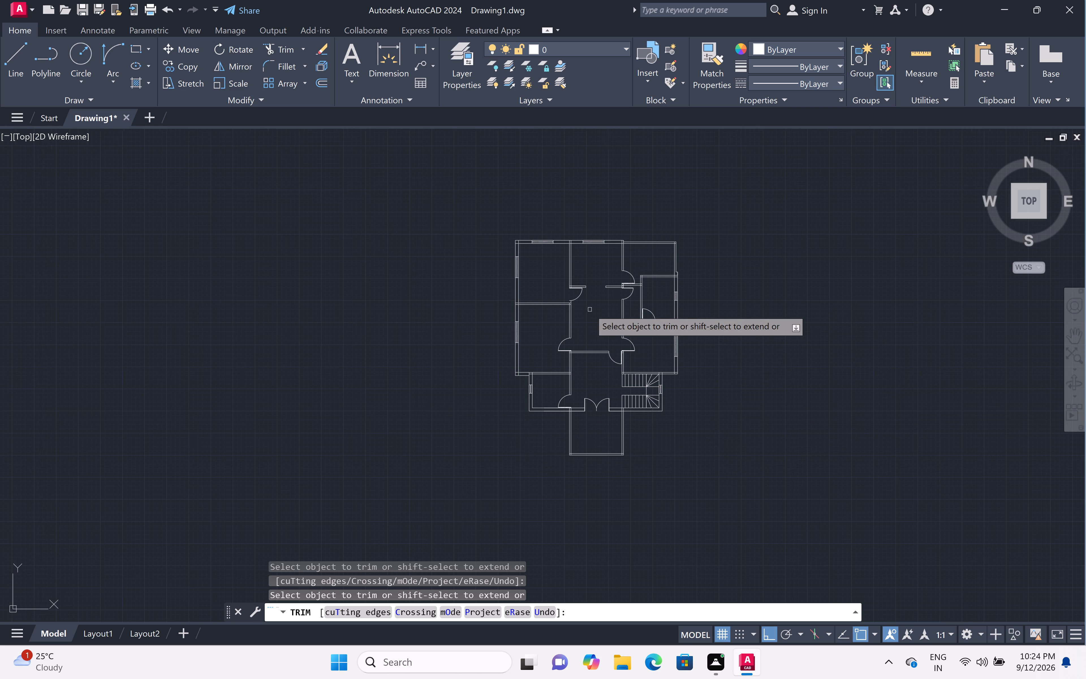
scroll(590, 310, down, 2)
middle_drag(589, 310, 587, 310)
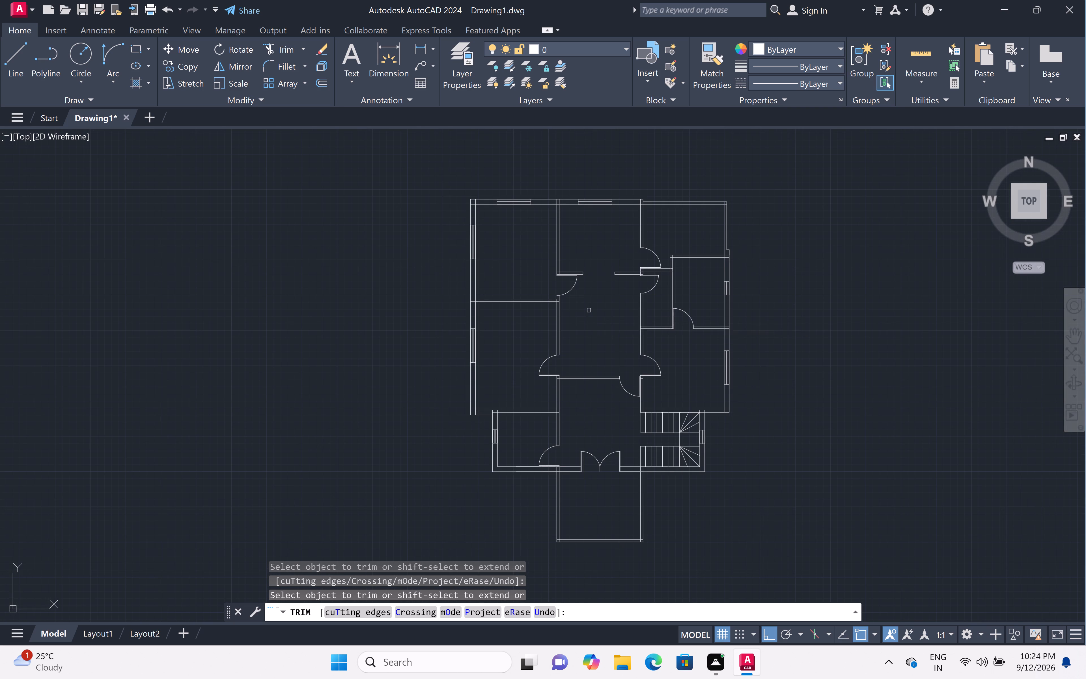
middle_drag(587, 310, 582, 328)
scroll(524, 290, up, 1)
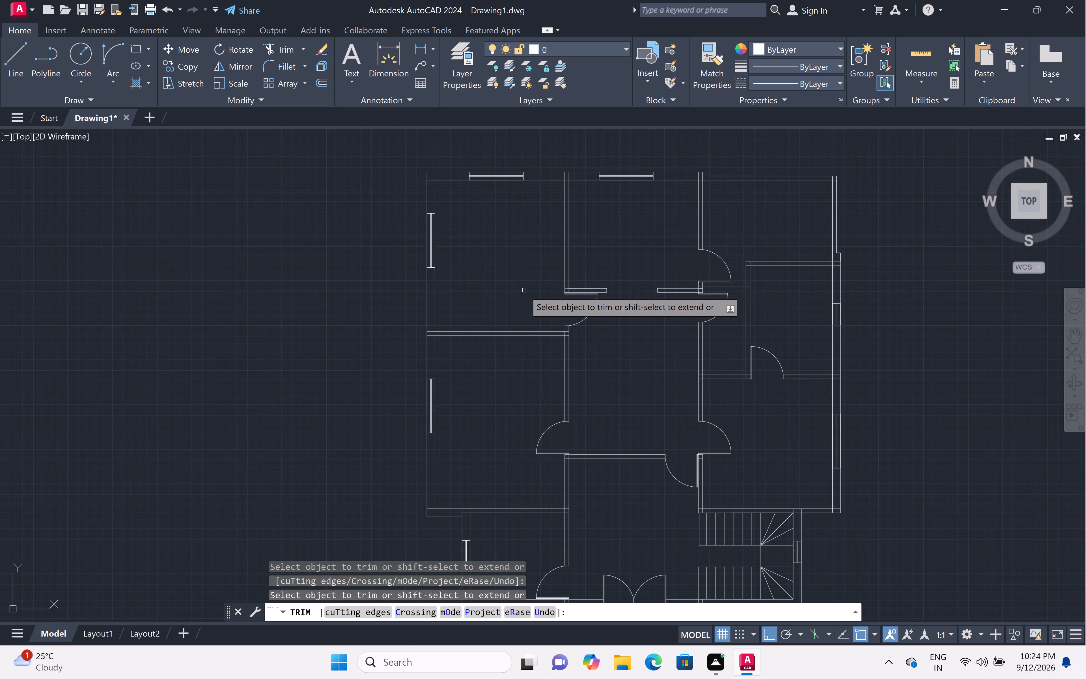
scroll(524, 290, down, 1)
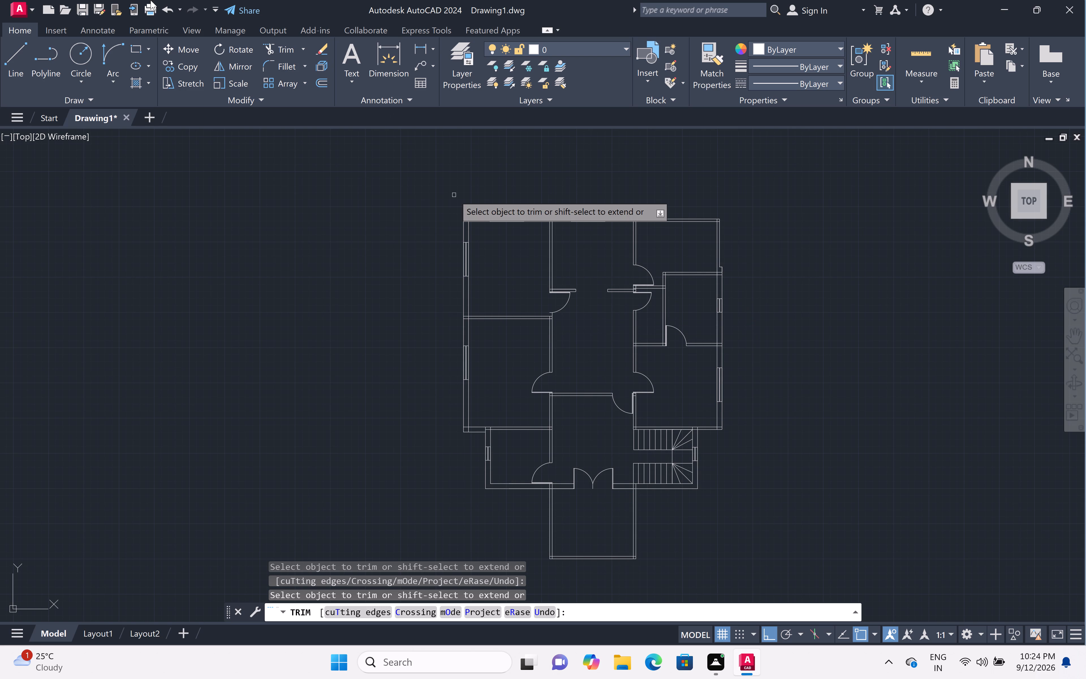
scroll(584, 327, down, 1)
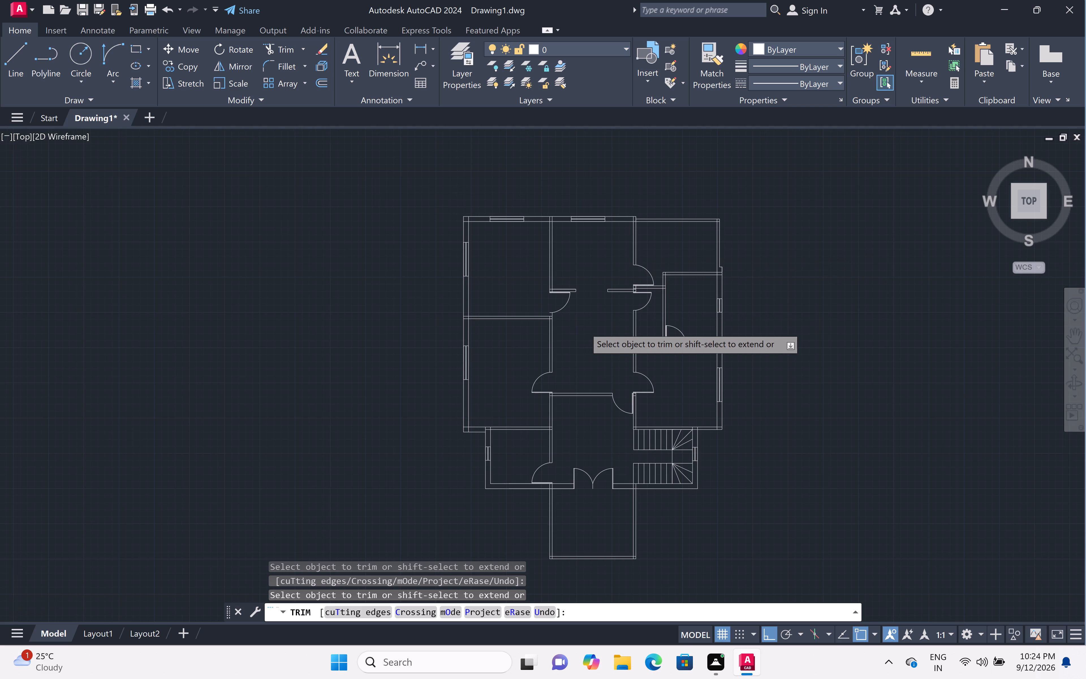
scroll(589, 349, up, 1)
middle_drag(590, 349, 660, 313)
middle_drag(659, 304, 602, 315)
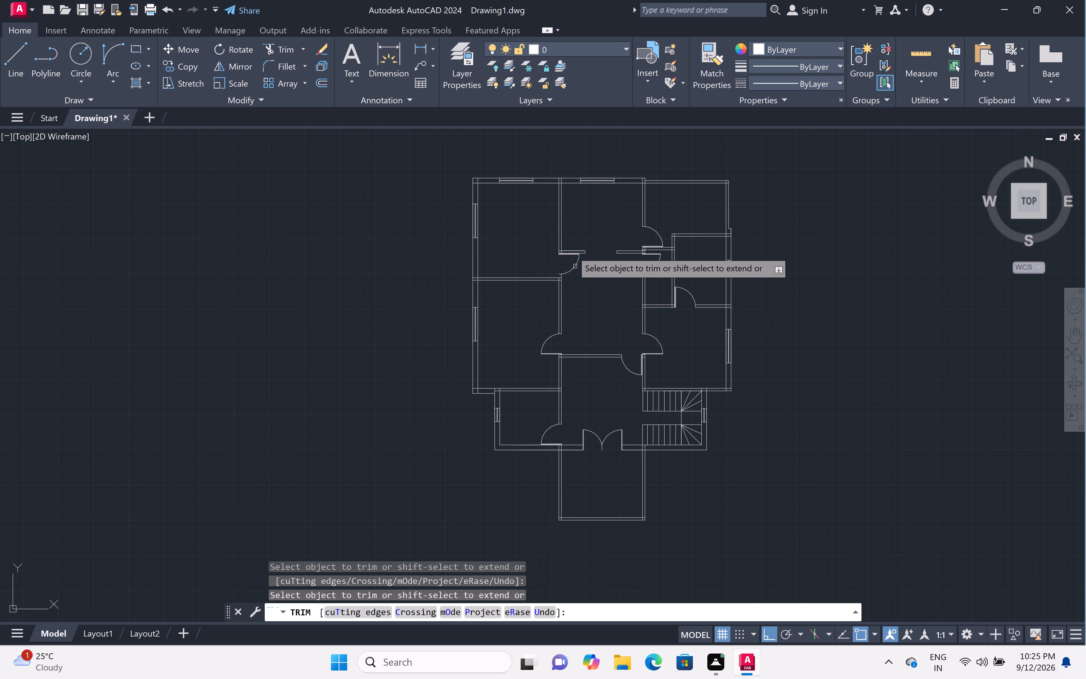
scroll(578, 246, up, 3)
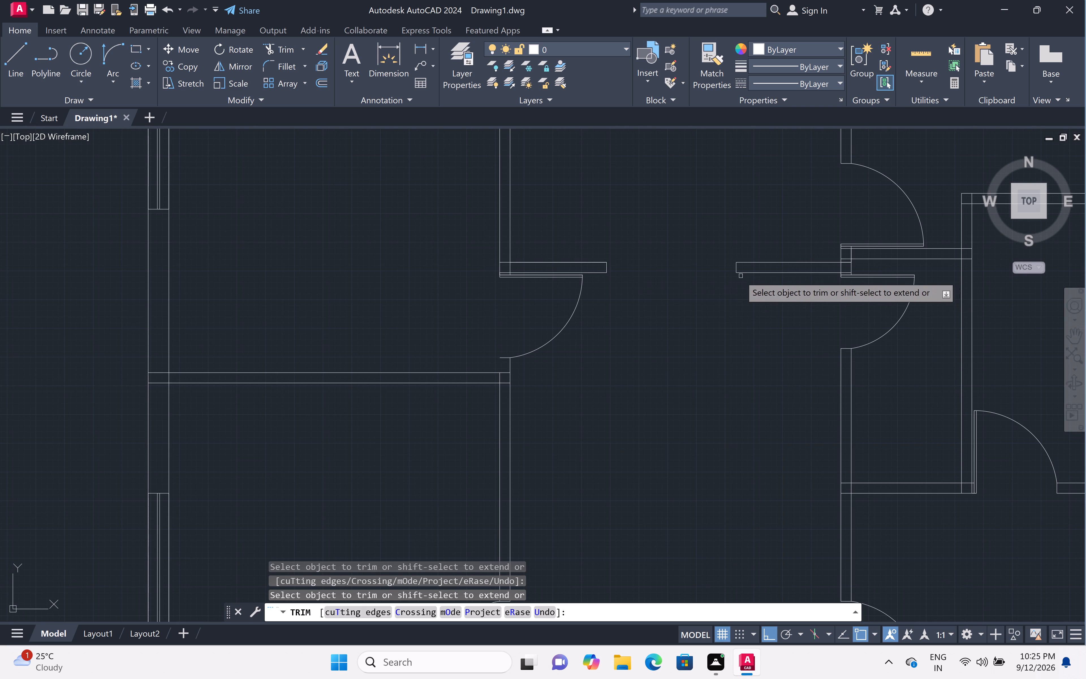
scroll(740, 276, down, 2)
scroll(664, 301, down, 1)
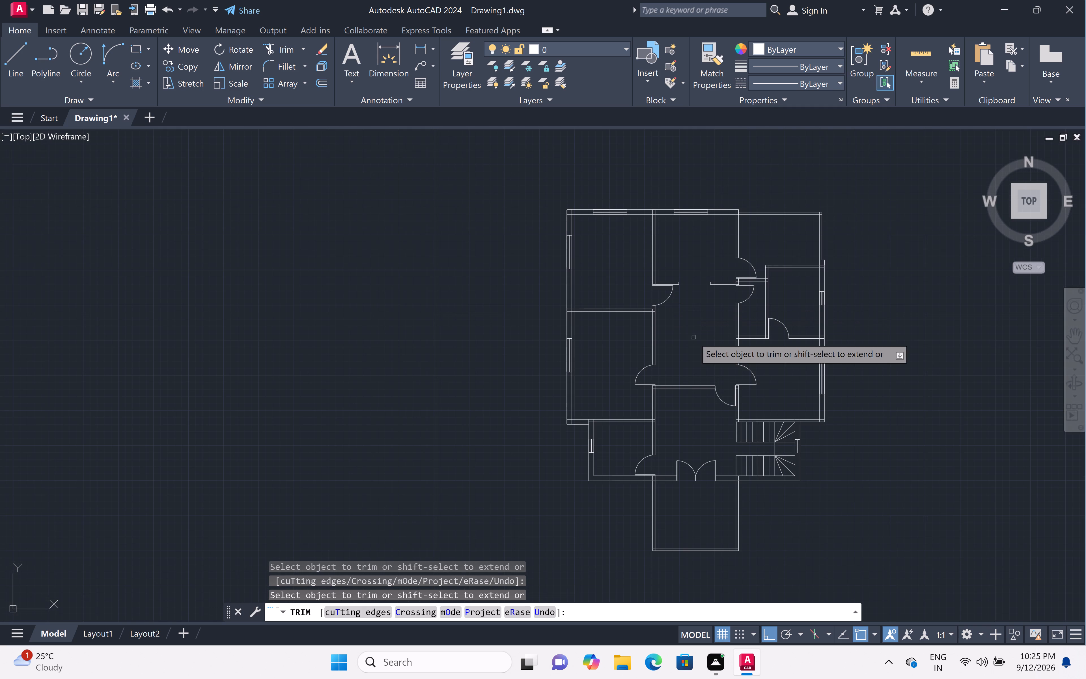
middle_drag(693, 337, 560, 339)
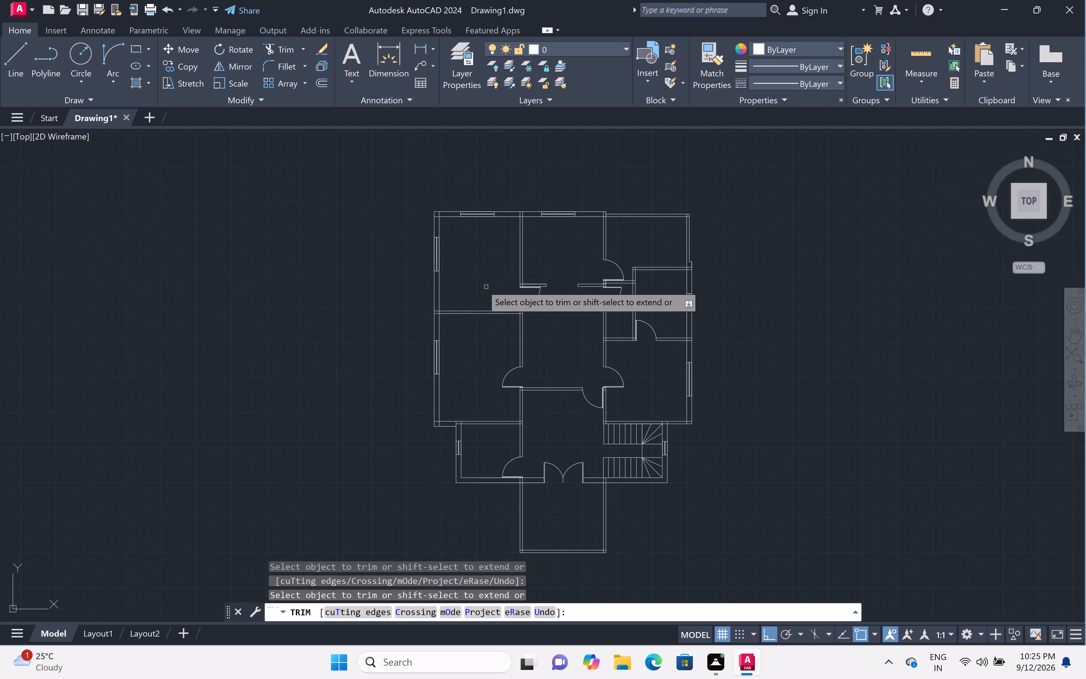
scroll(521, 306, up, 3)
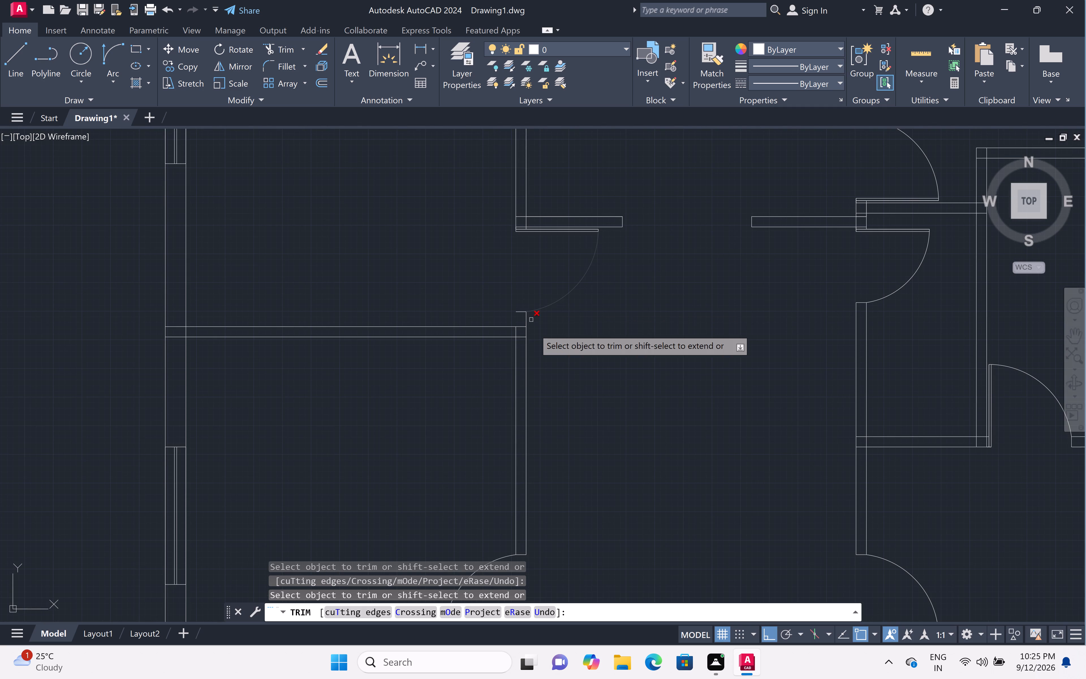
scroll(520, 321, up, 2)
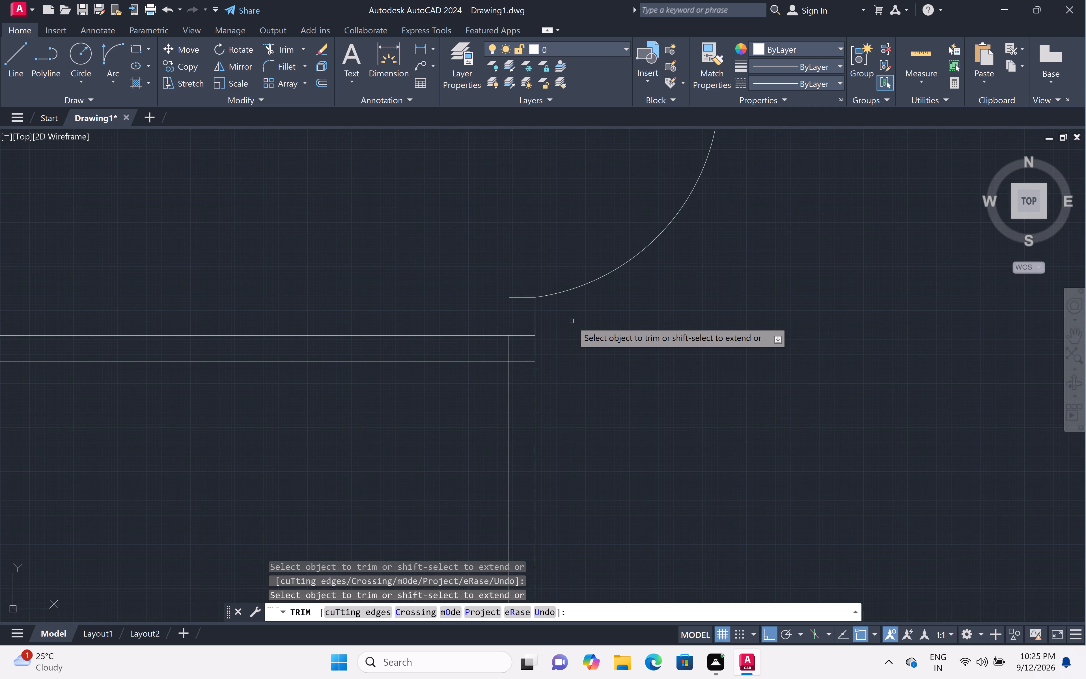
Draw the missing wall line, about 6.5" long, between the left rooms' dividing wall and the jamb end of the upper-left room's door.
key(Escape)
key(l)
key(space)
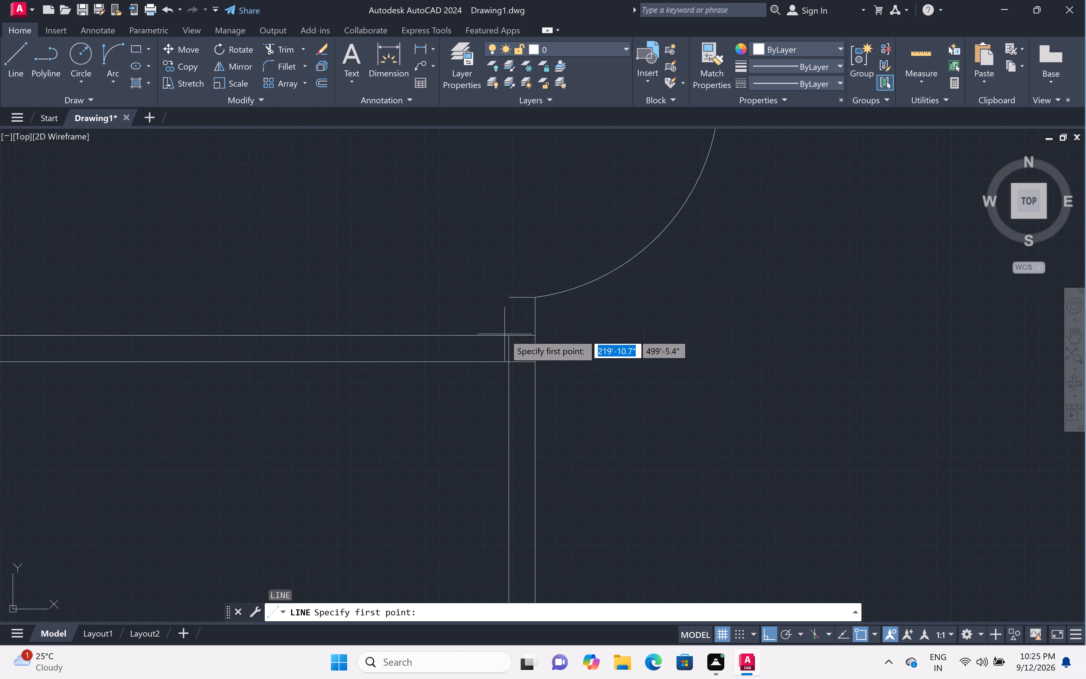
click(508, 336)
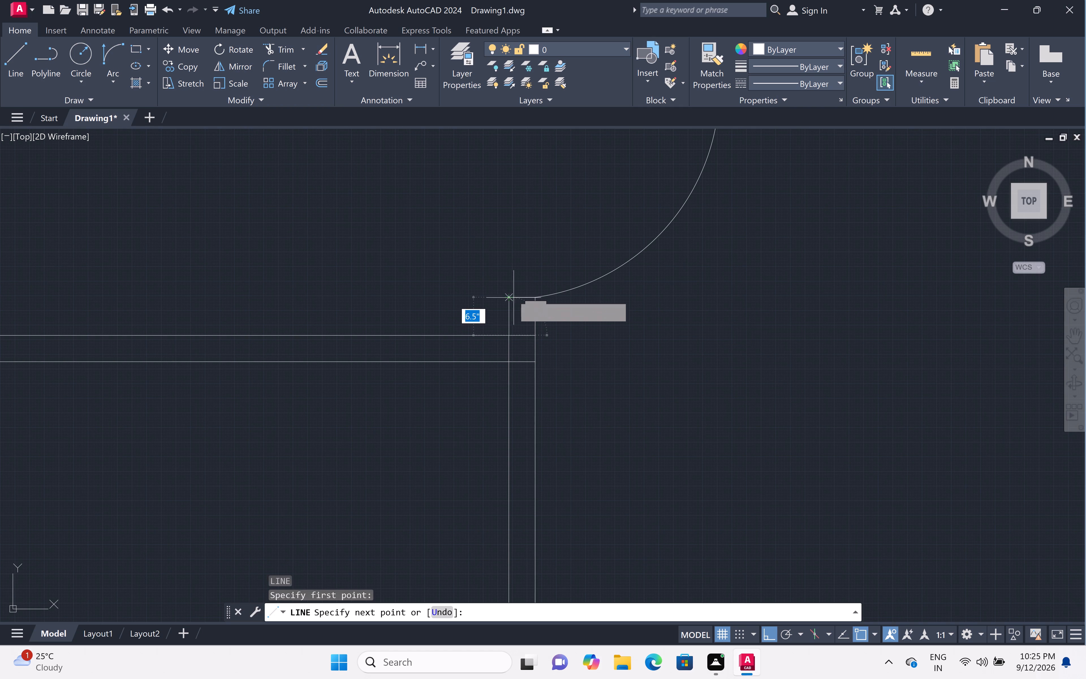
click(512, 295)
key(Escape)
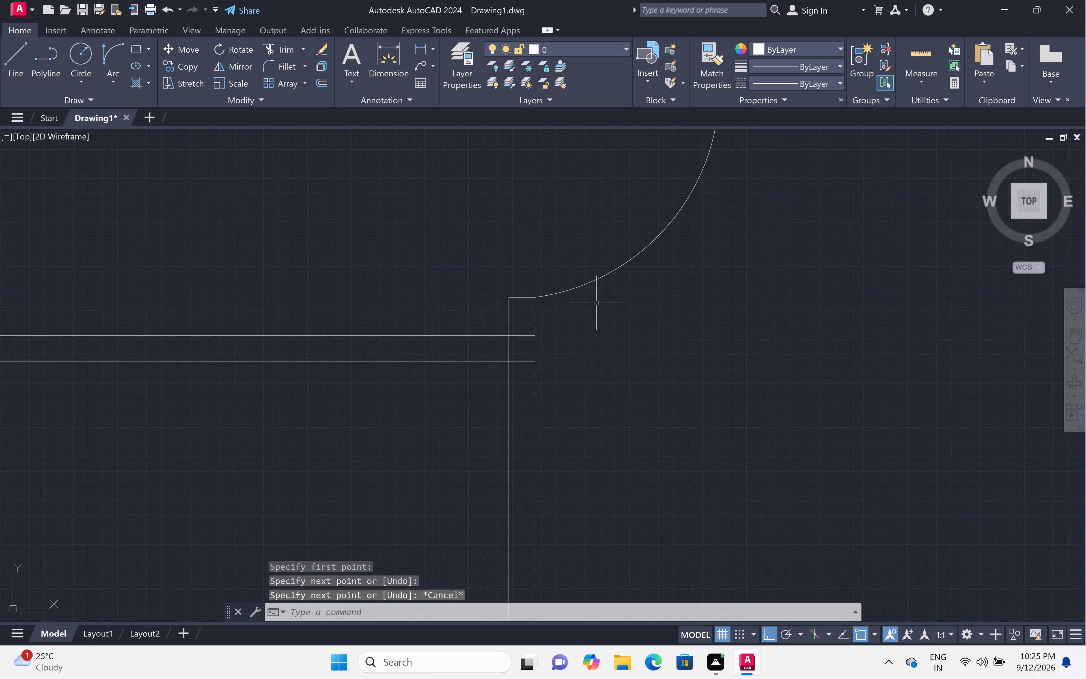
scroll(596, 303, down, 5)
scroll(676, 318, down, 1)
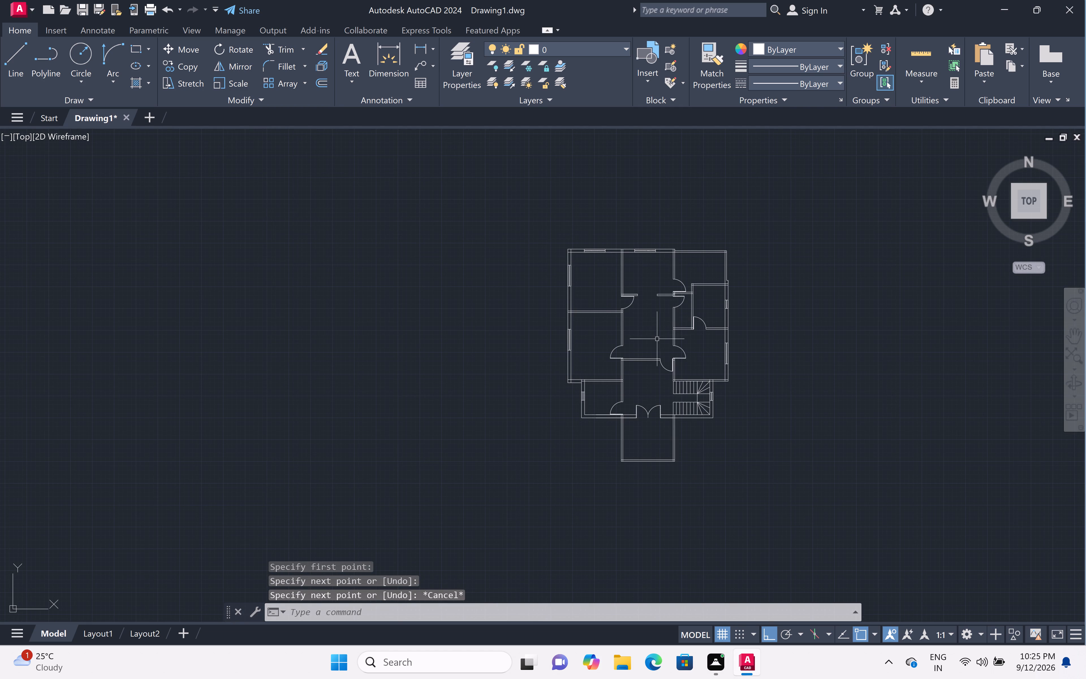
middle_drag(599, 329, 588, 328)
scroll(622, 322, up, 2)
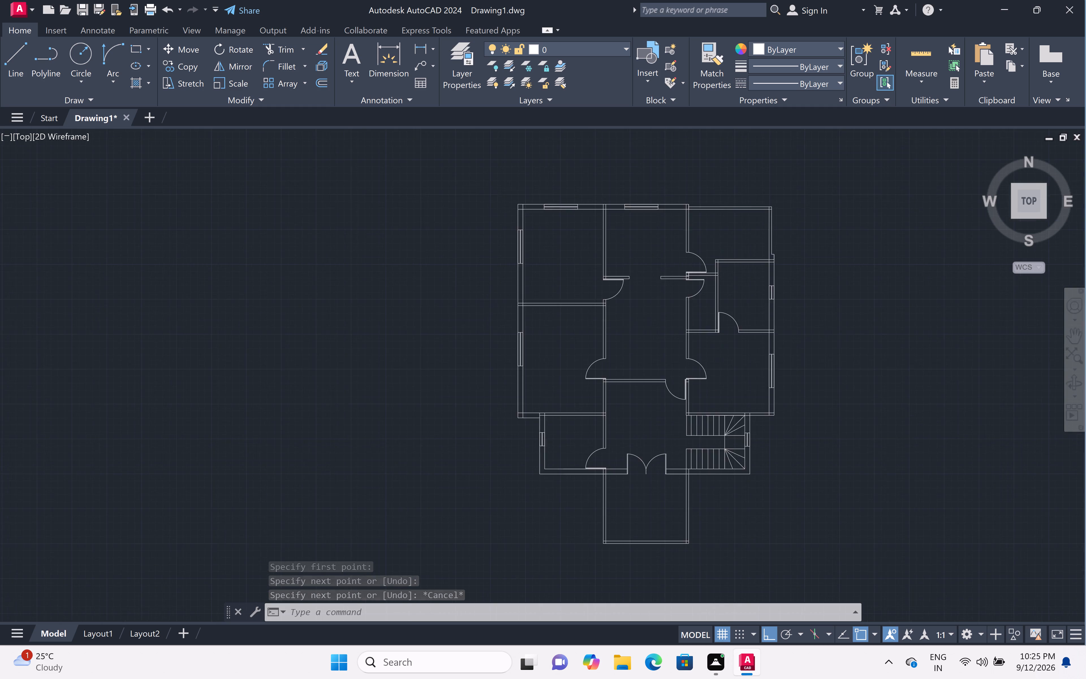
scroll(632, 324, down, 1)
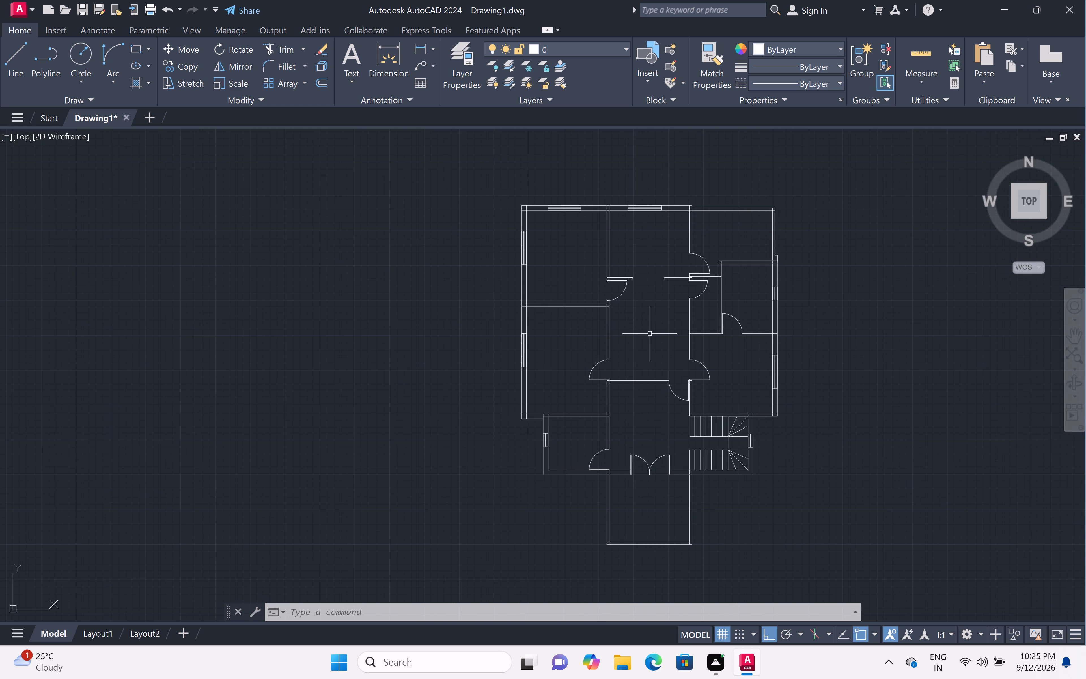
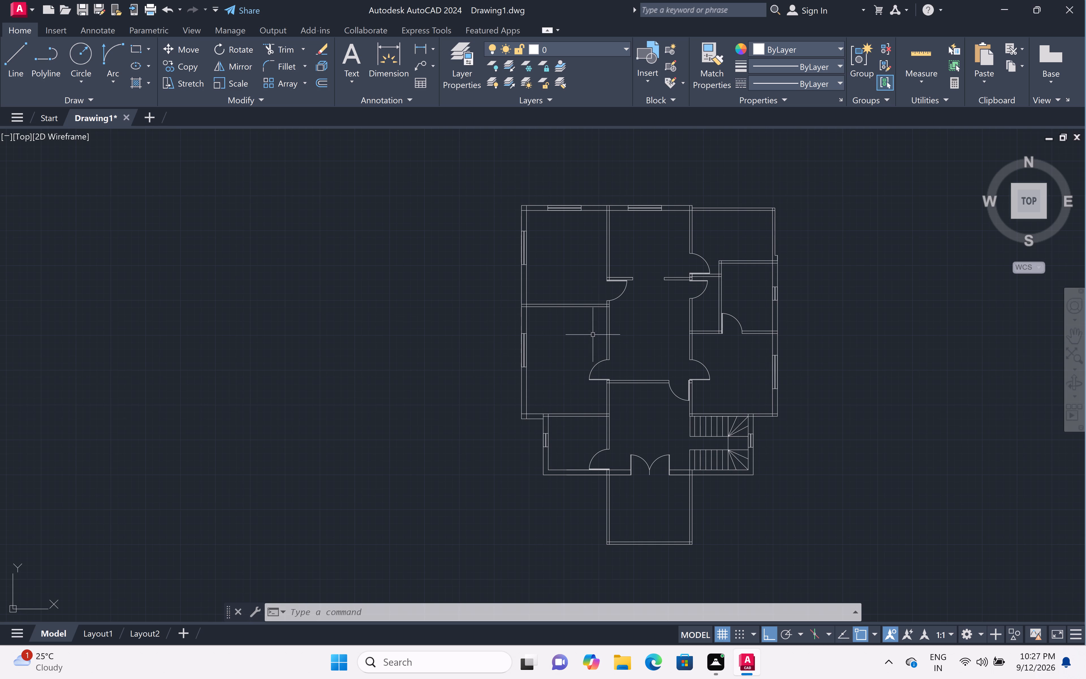
Trim the overlapping inner wall line ends out of the floor plan's upper-left exterior wall corner.
scroll(592, 286, up, 2)
scroll(592, 286, down, 2)
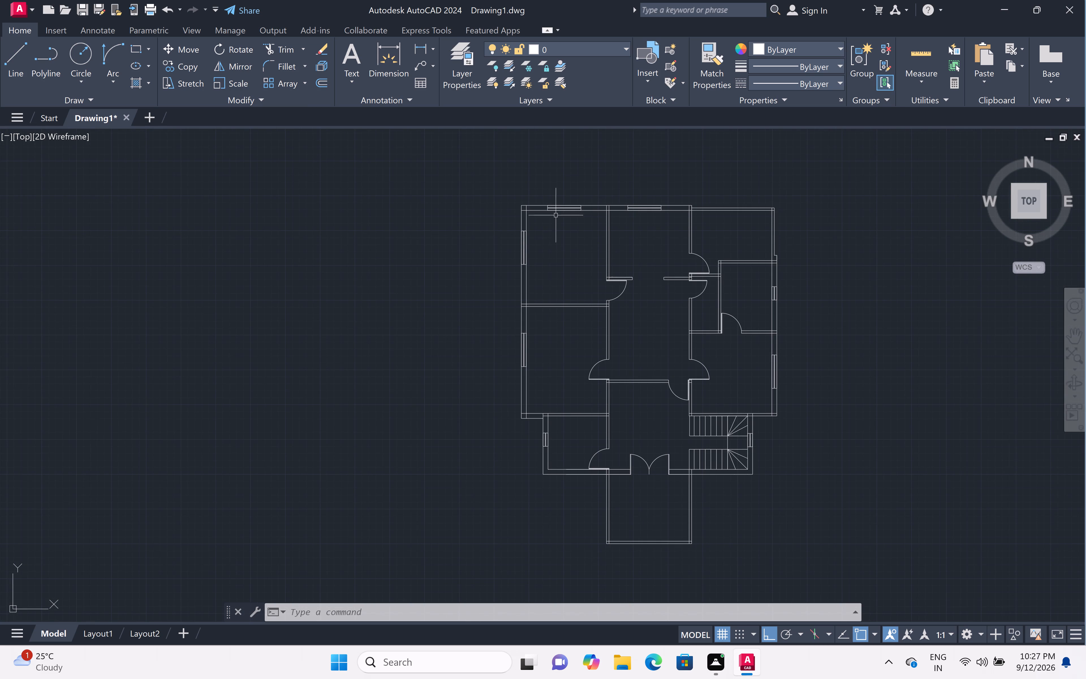
key(t)
text(r)
key(space)
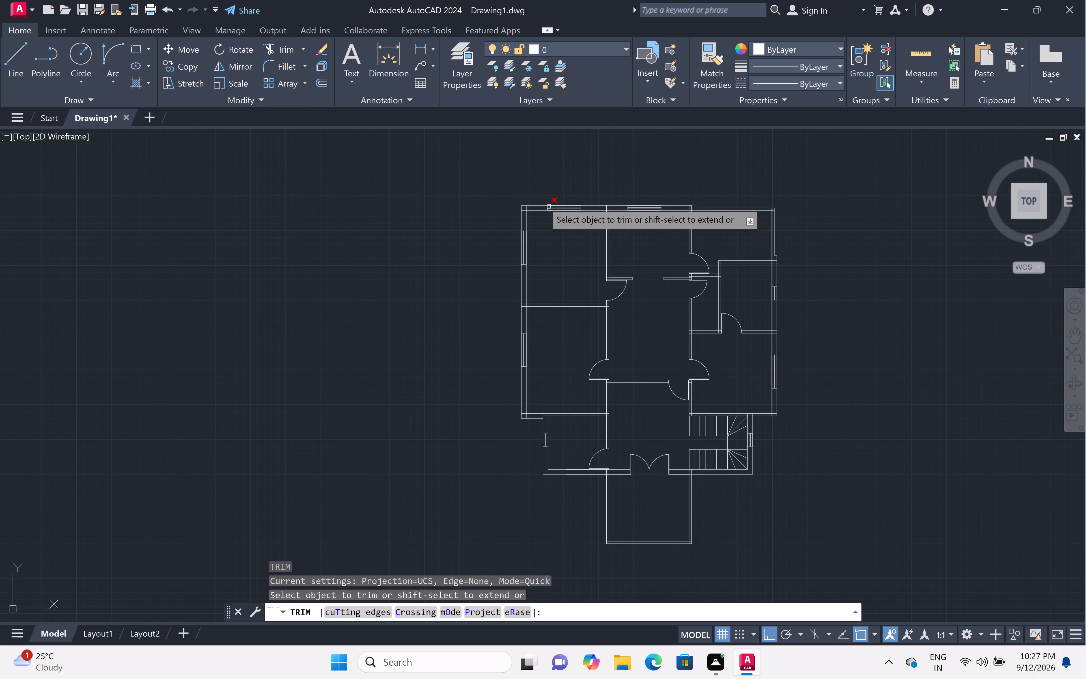
scroll(521, 206, up, 1)
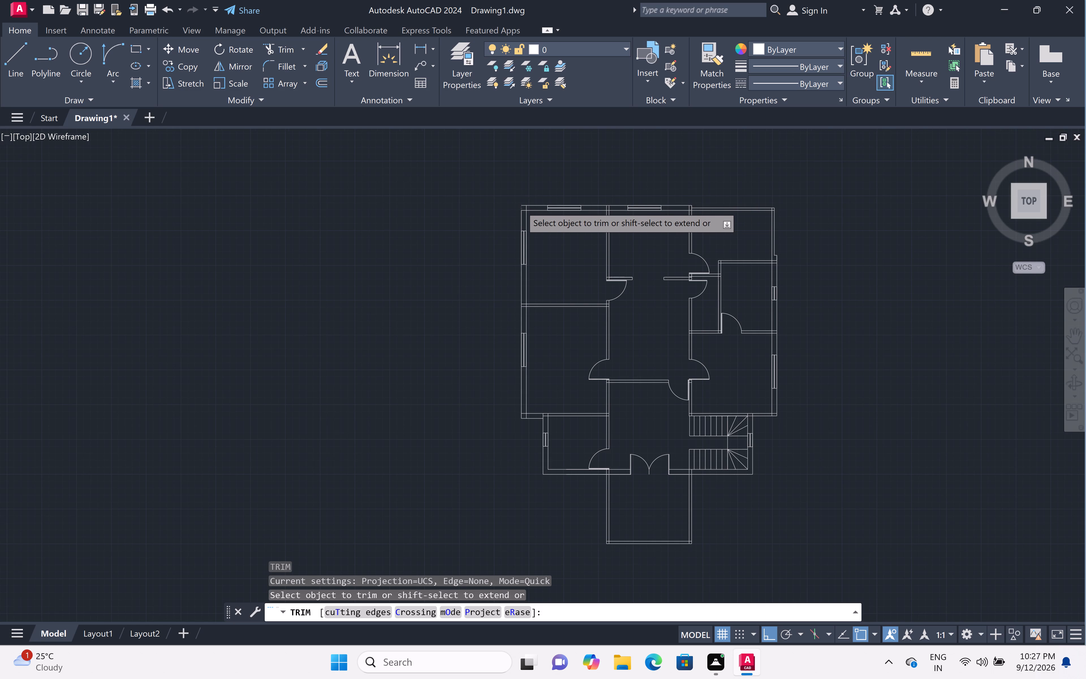
scroll(521, 206, up, 4)
click(537, 212)
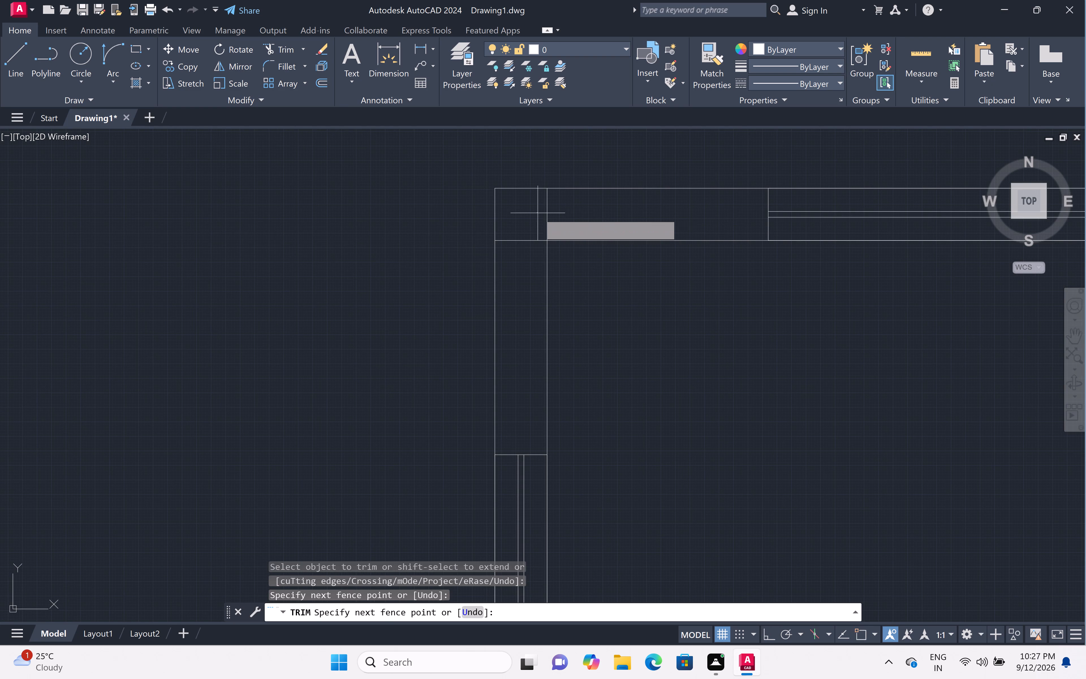
click(565, 217)
click(507, 240)
click(508, 278)
scroll(515, 260, down, 1)
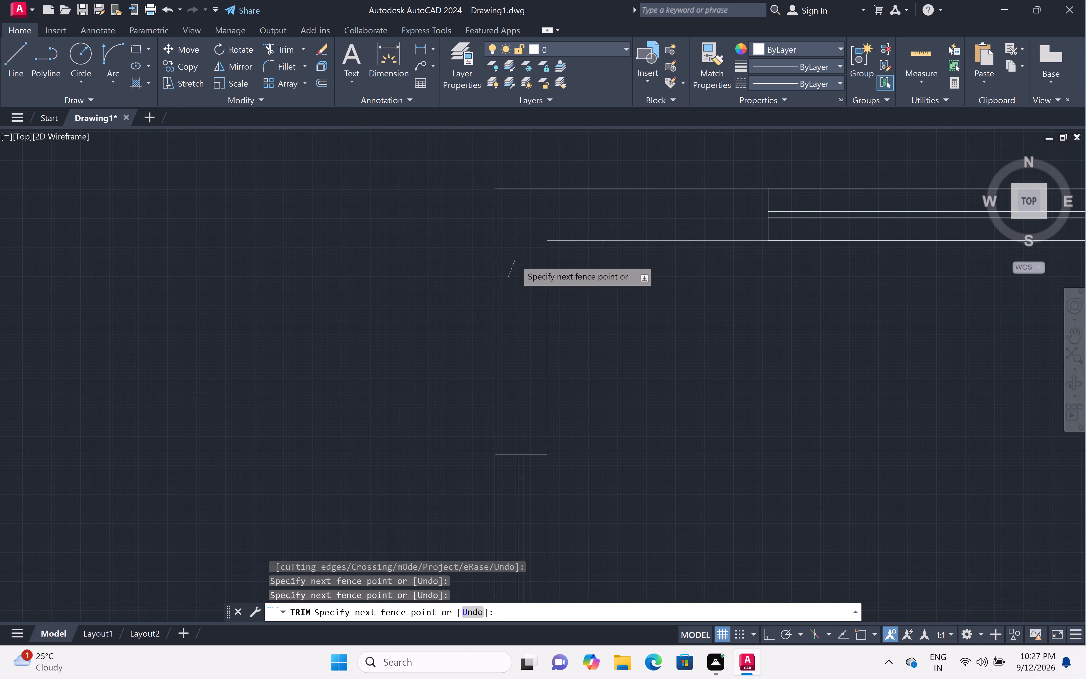
scroll(515, 260, down, 1)
click(515, 260)
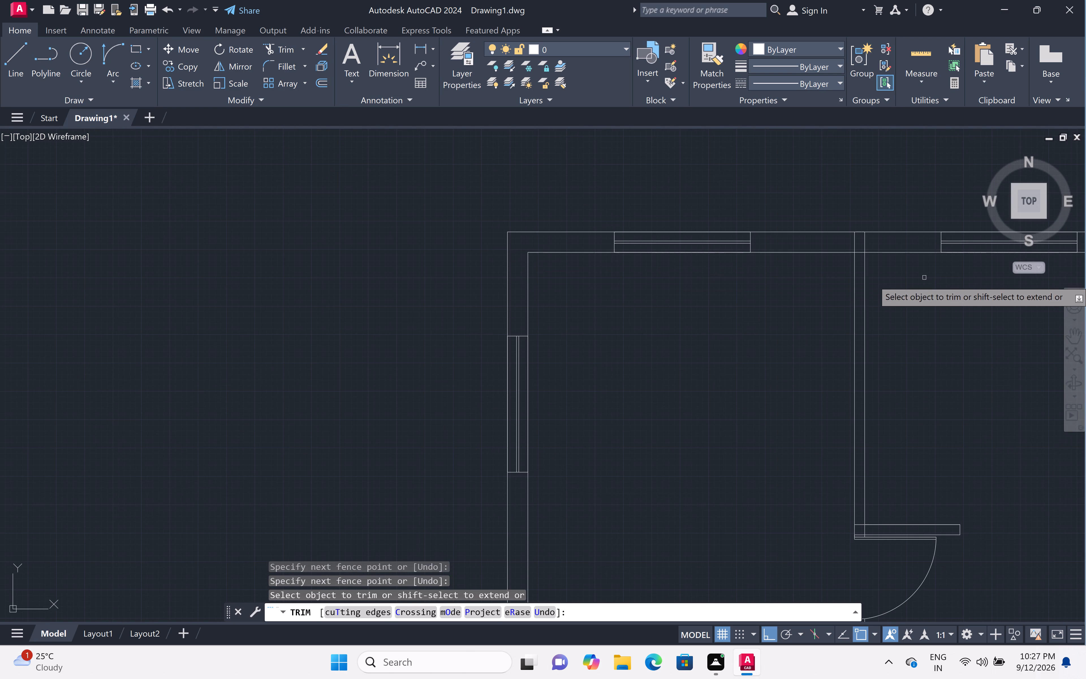
Trim the crossing lines where the wall between the upper-left and upper-middle rooms meets the top exterior wall.
middle_drag(910, 286, 820, 336)
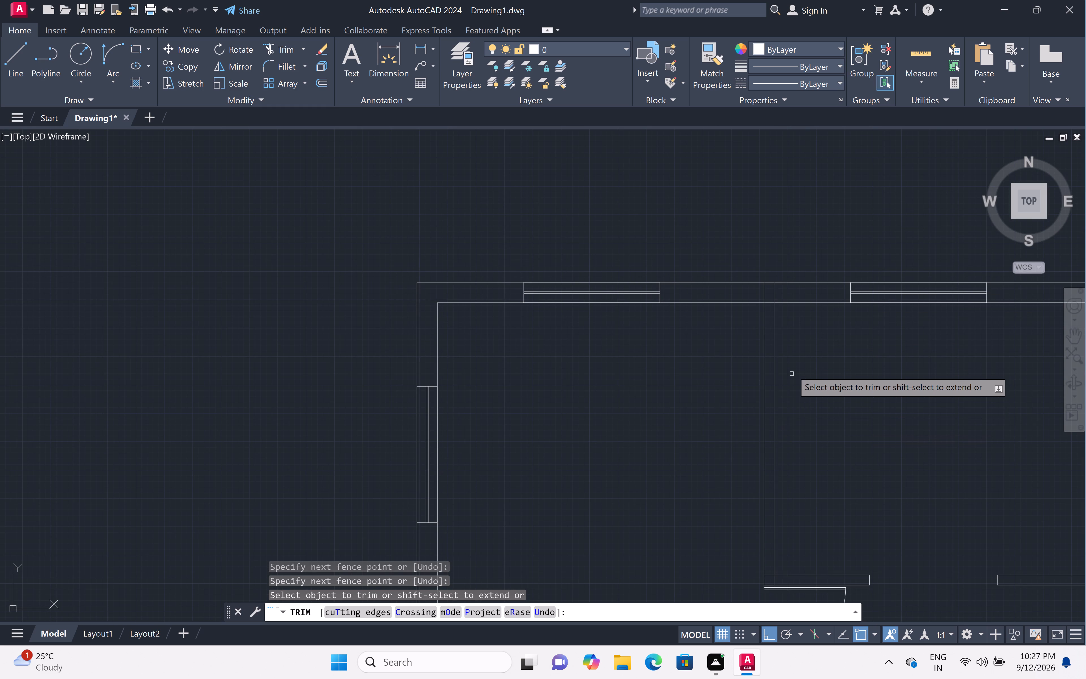
scroll(771, 291, up, 2)
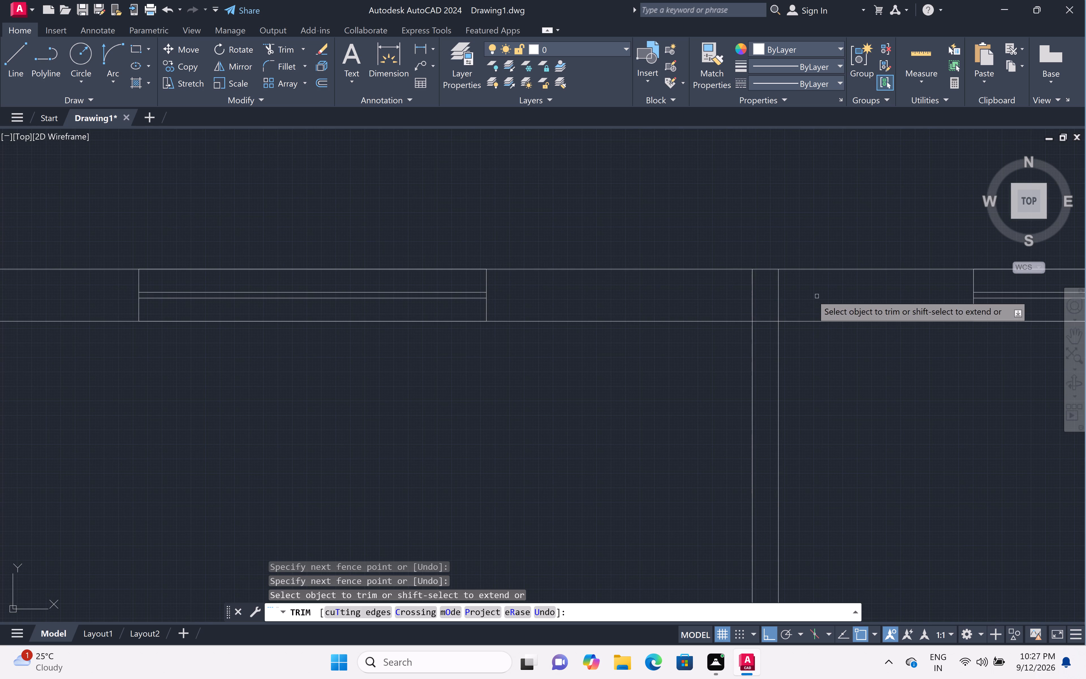
click(725, 303)
click(837, 304)
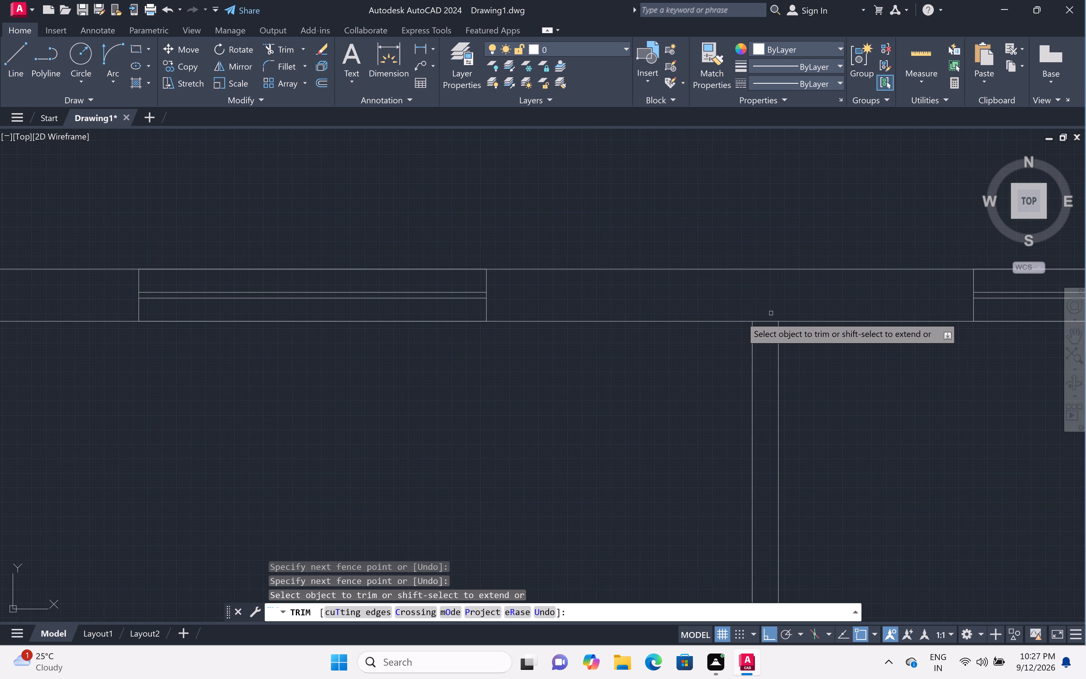
click(771, 306)
click(772, 347)
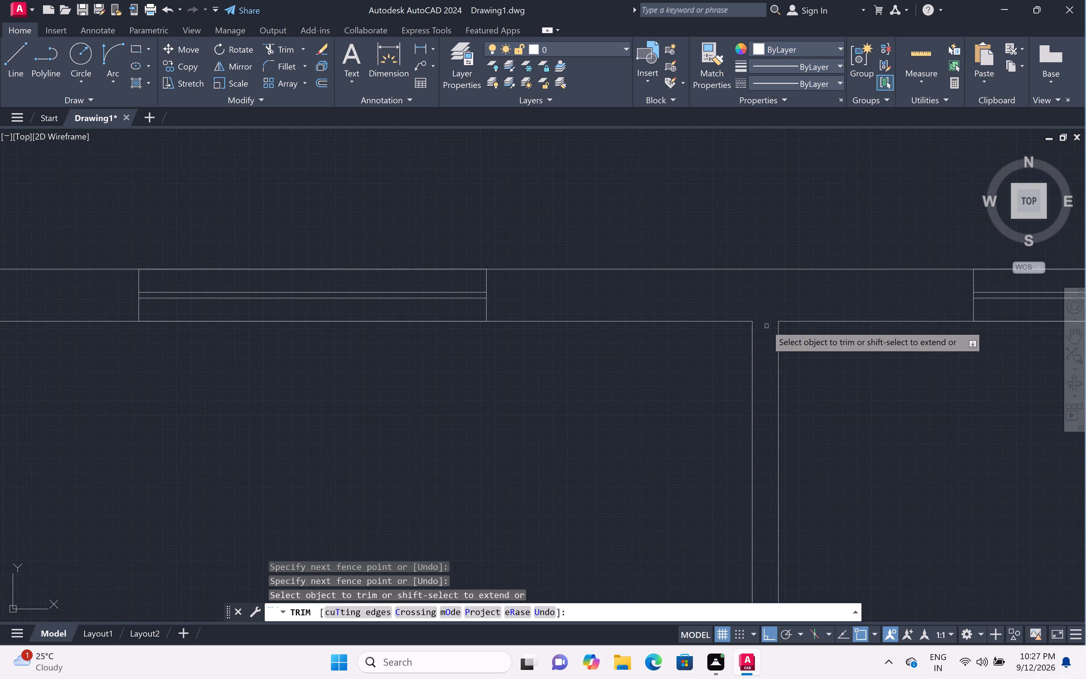
Trim the crossing lines where the upper-middle room's right wall meets the top exterior wall, at the step in its outline.
scroll(766, 325, down, 5)
scroll(848, 323, up, 4)
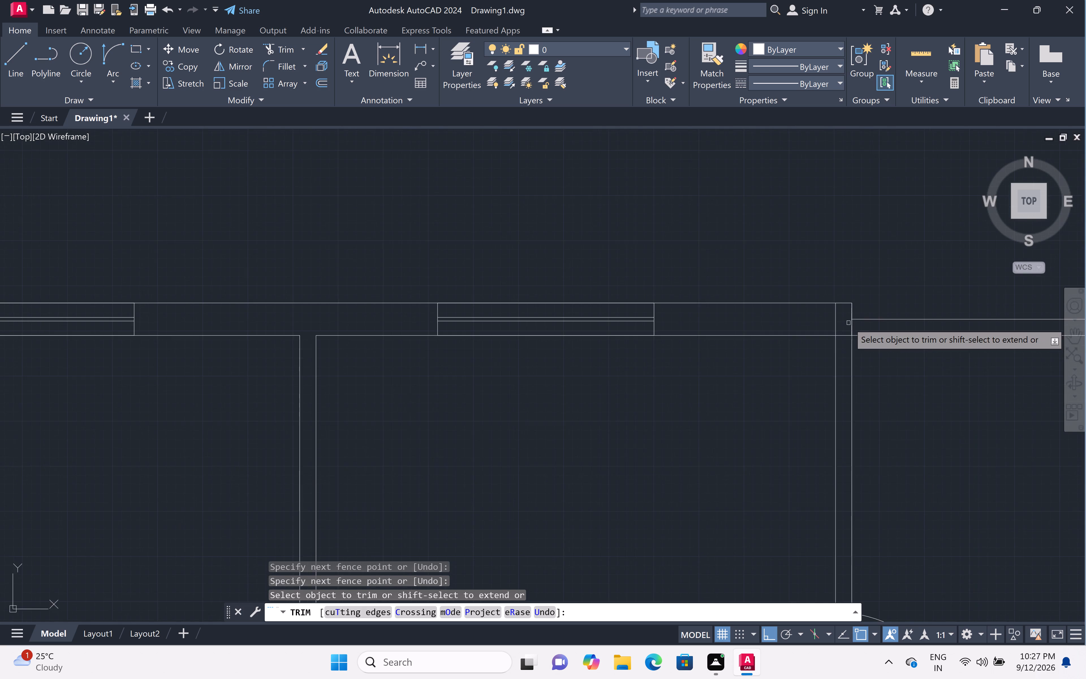
scroll(848, 323, up, 1)
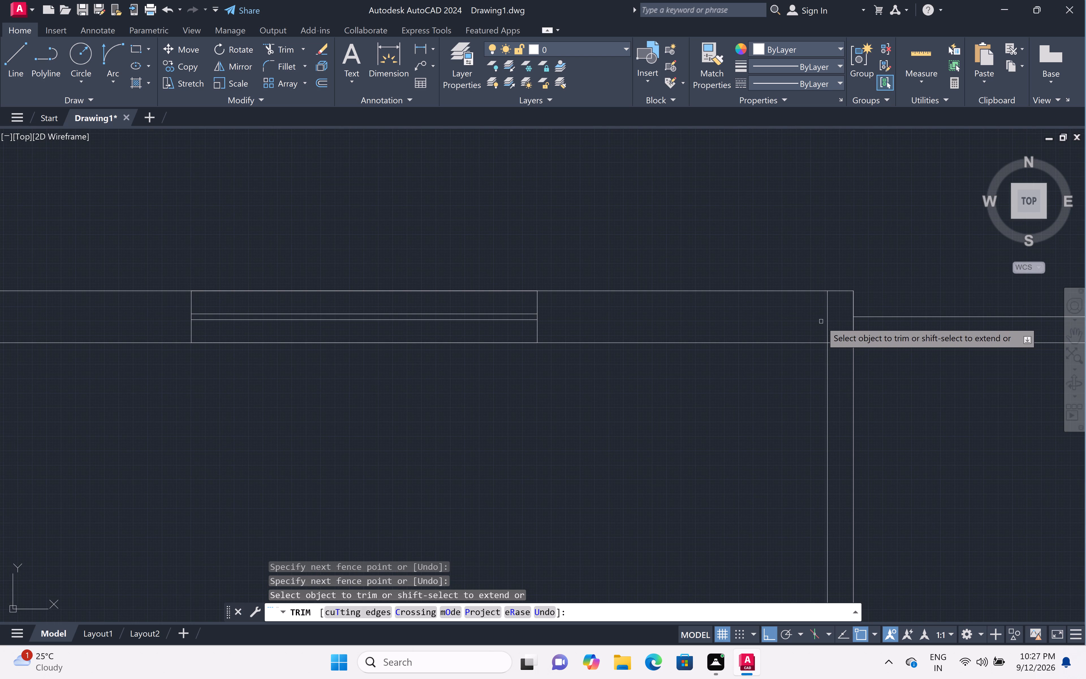
click(826, 325)
click(855, 330)
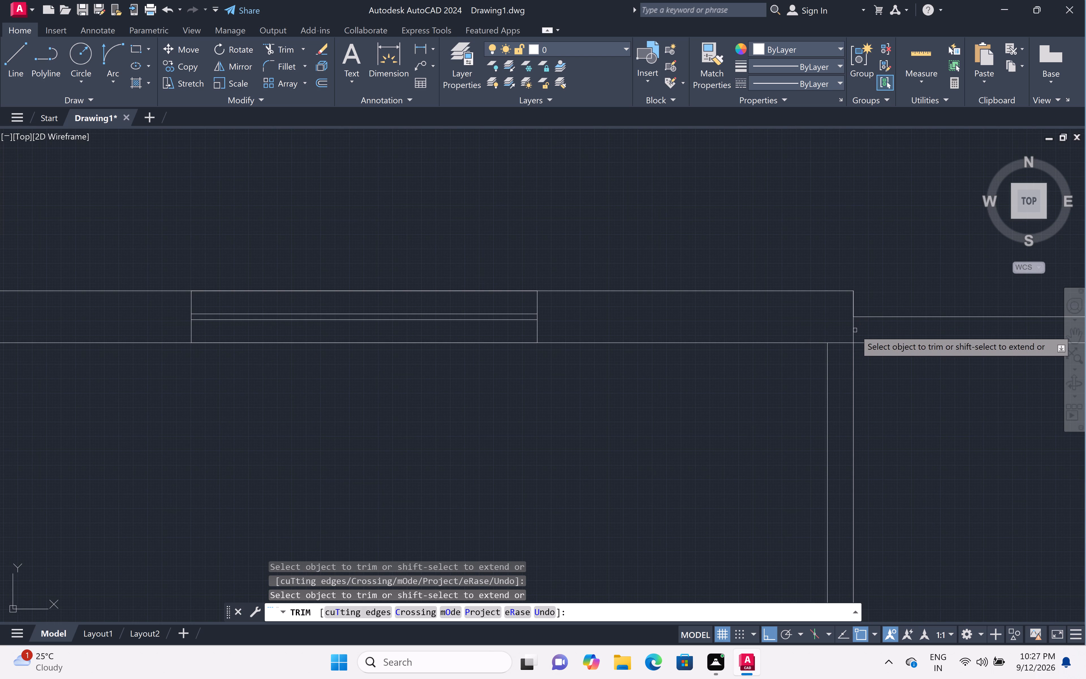
click(841, 331)
click(874, 325)
click(837, 341)
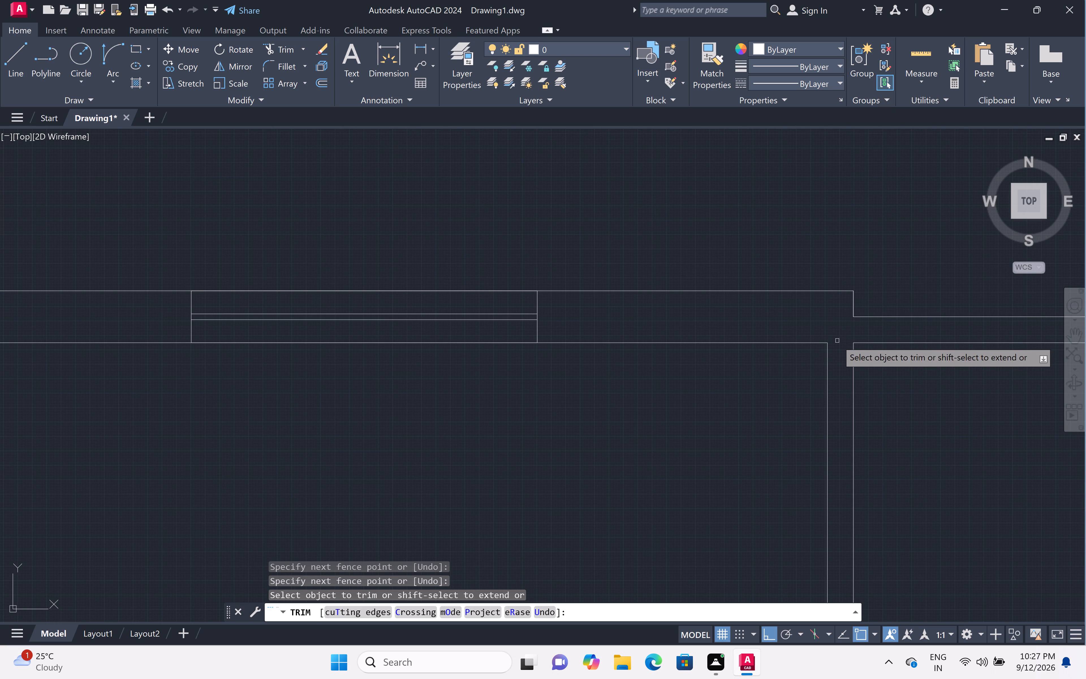
click(842, 363)
click(841, 323)
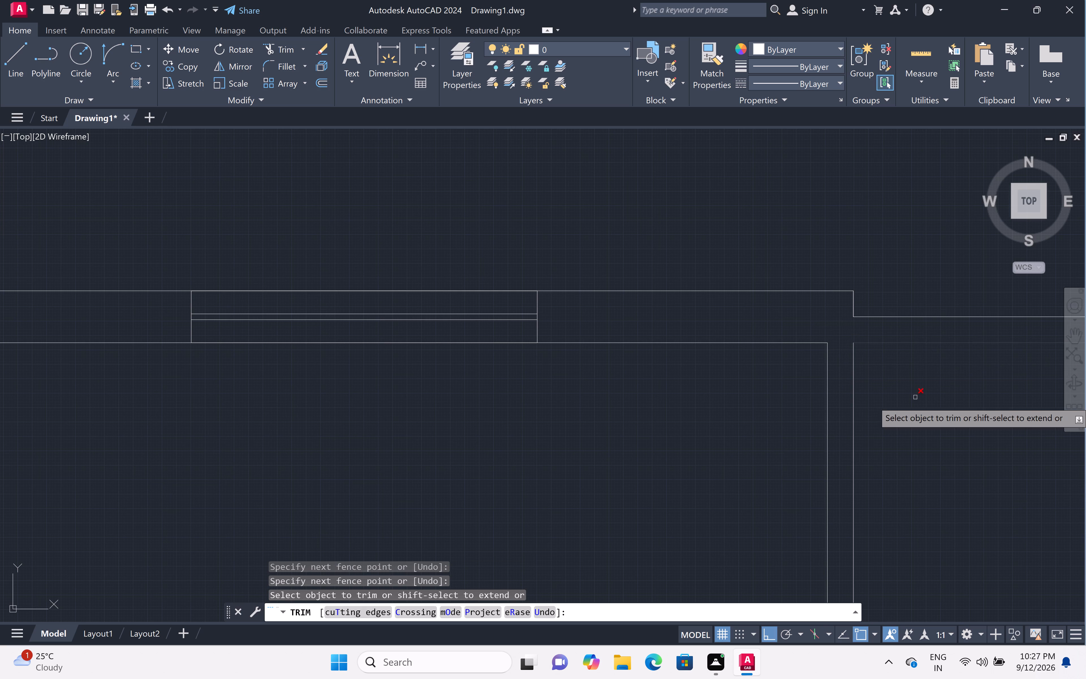
Trim the overlapping inner wall line ends out of the upper-right room's exterior corner.
scroll(921, 402, down, 4)
middle_drag(1001, 442, 702, 431)
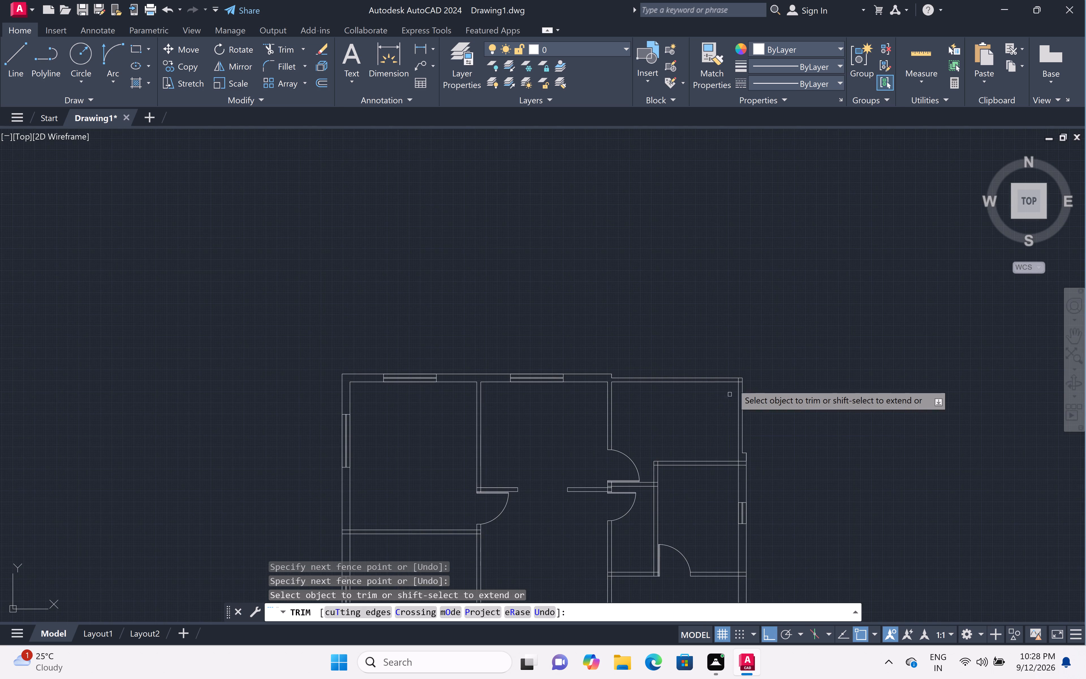
scroll(734, 374, up, 4)
click(767, 413)
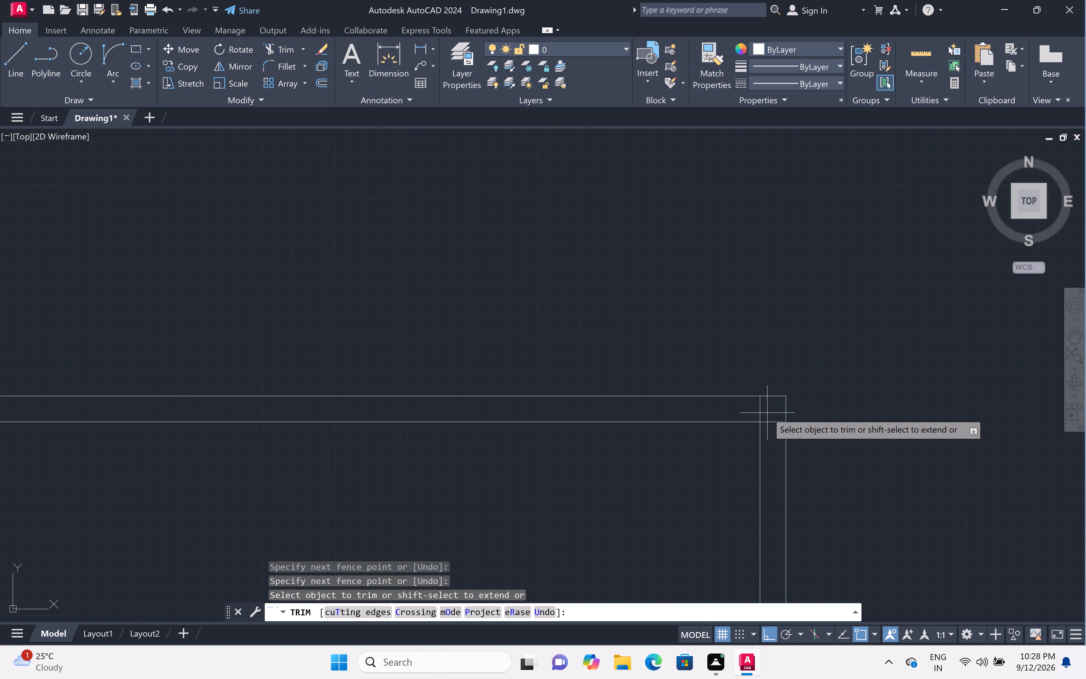
click(771, 440)
click(765, 409)
click(734, 409)
Trim the crossing lines where the upper-right room's bottom wall meets the right exterior wall, just below its outline step.
scroll(736, 406, down, 3)
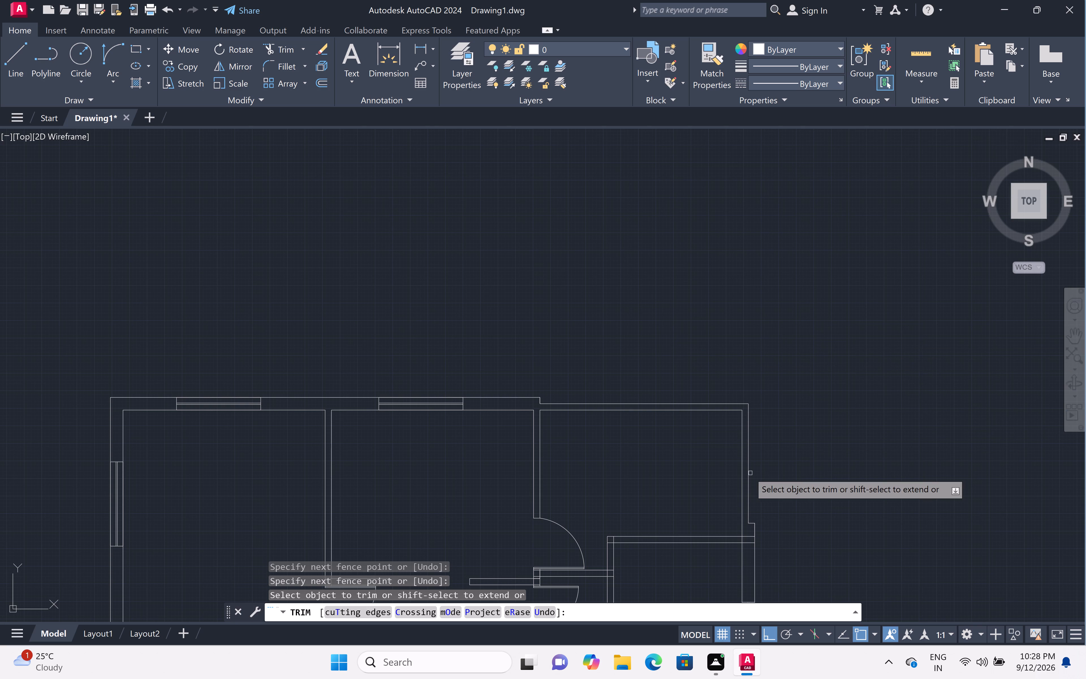
scroll(749, 472, down, 1)
middle_drag(773, 531, 779, 289)
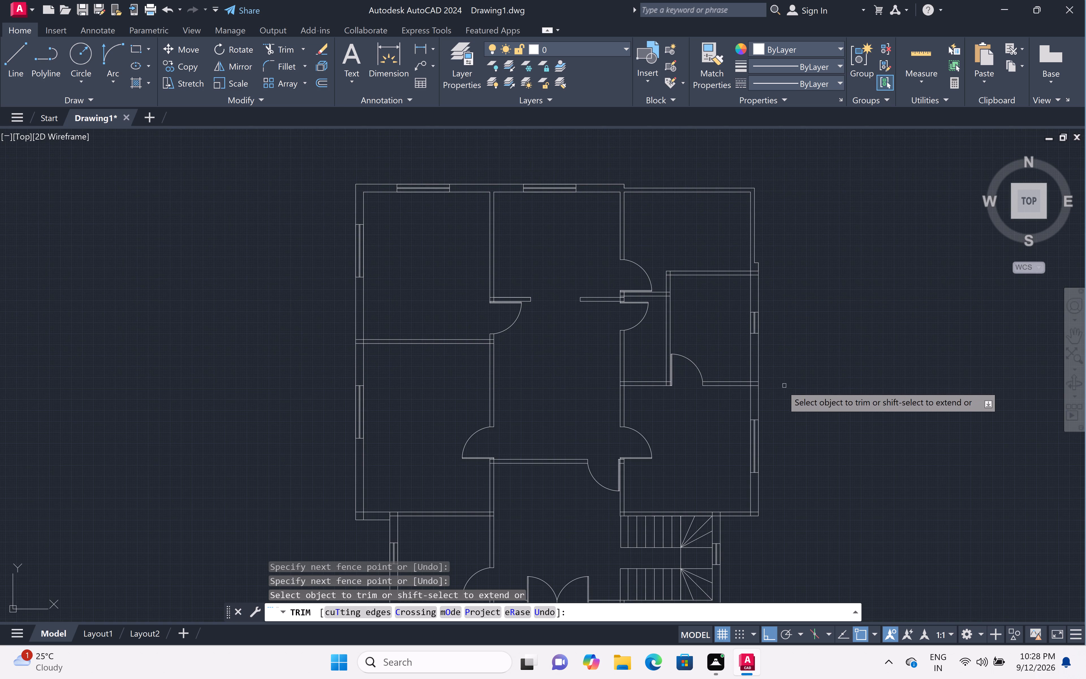
scroll(752, 268, up, 3)
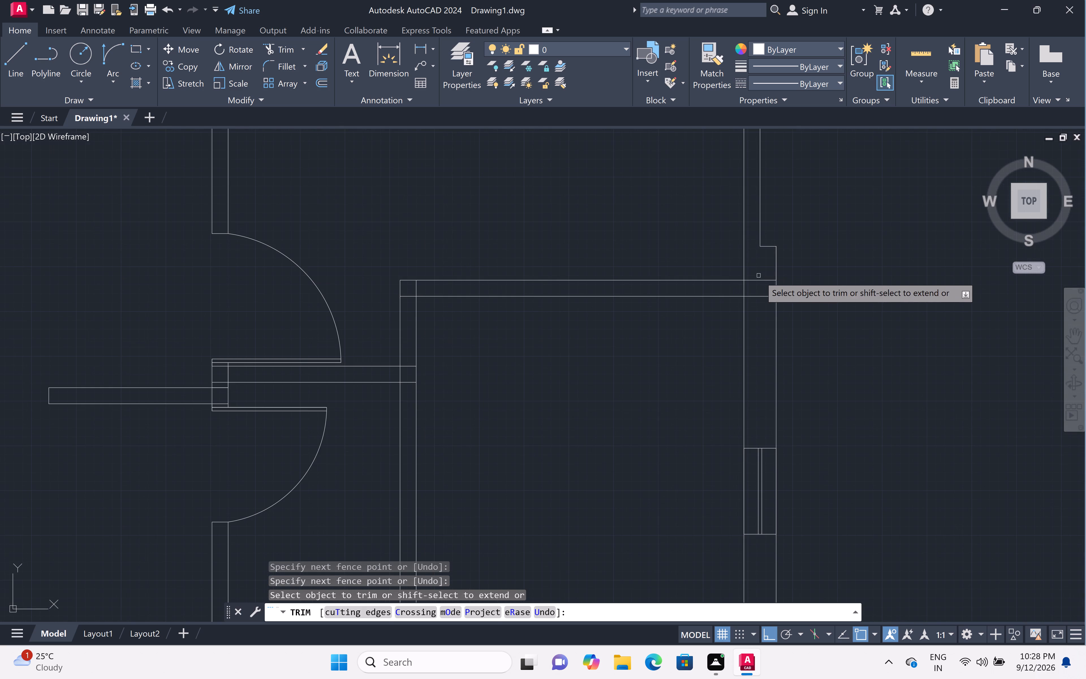
click(759, 277)
click(767, 316)
click(756, 286)
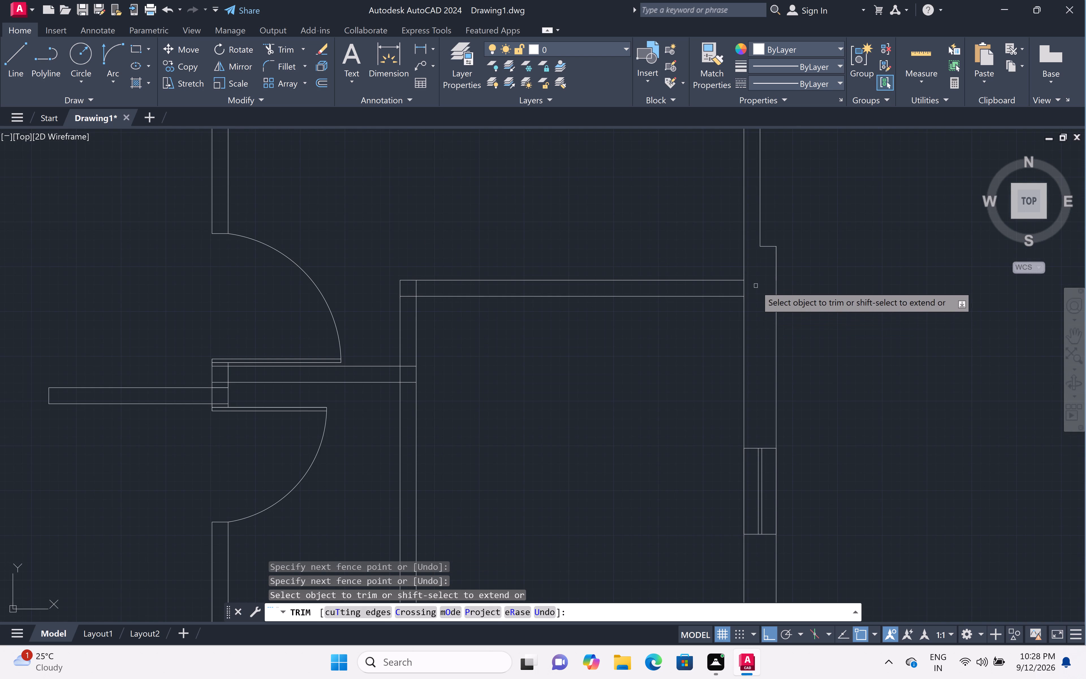
click(729, 290)
Trim the crossing lines where the wall above the lower-right room, beside its door, meets the right exterior wall.
scroll(729, 287, down, 4)
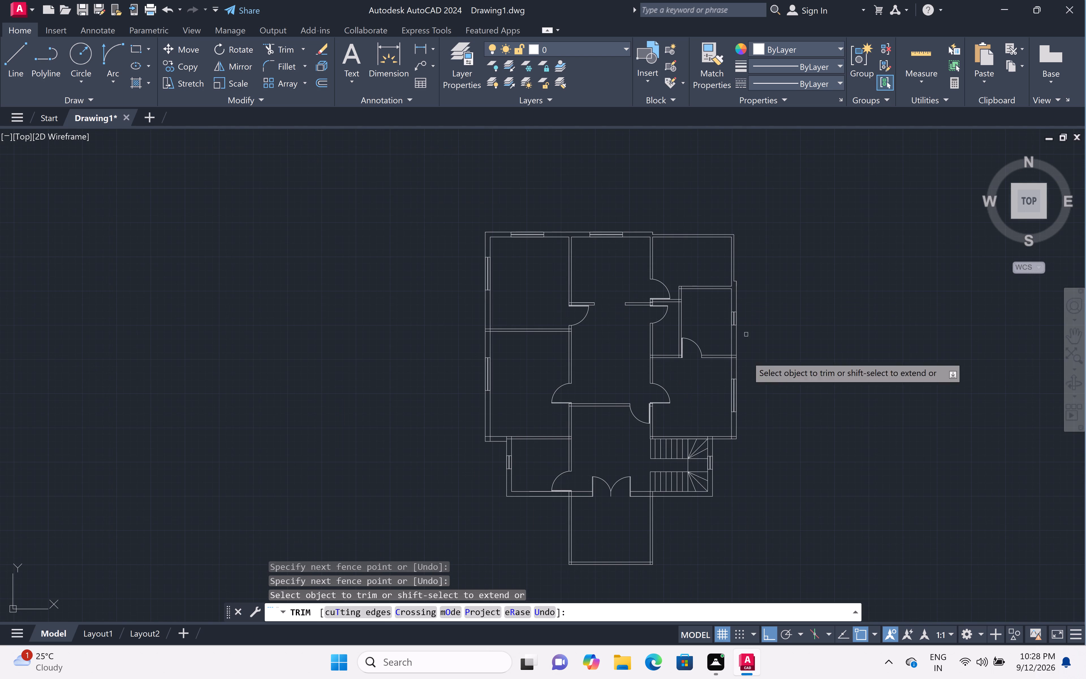
scroll(736, 356, up, 5)
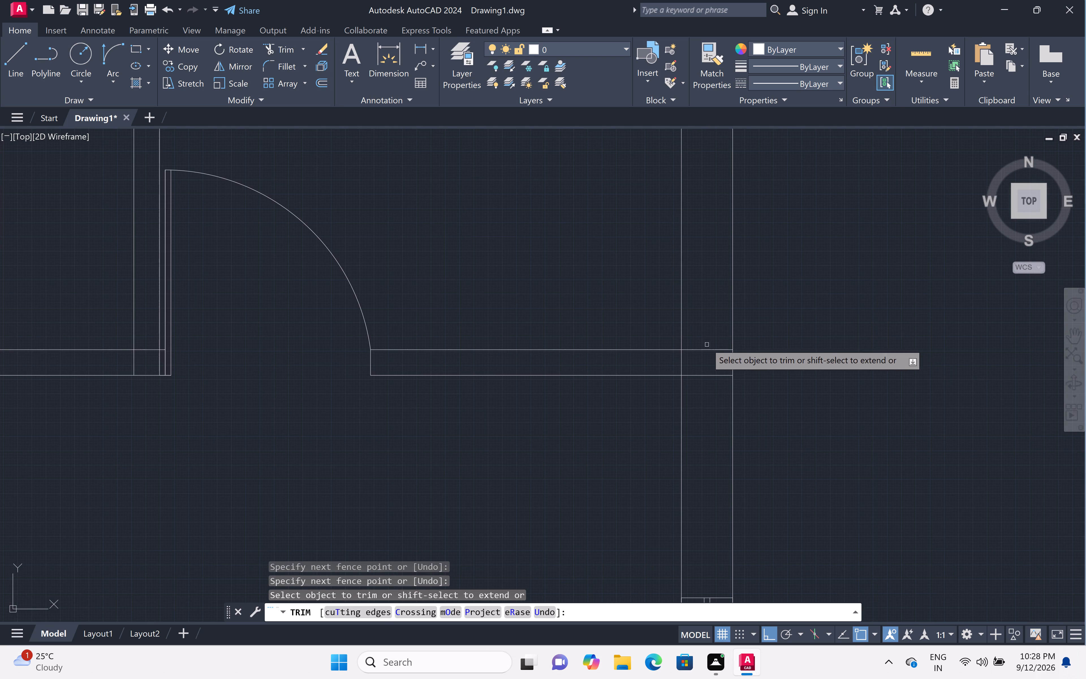
click(706, 334)
drag(714, 409, 714, 407)
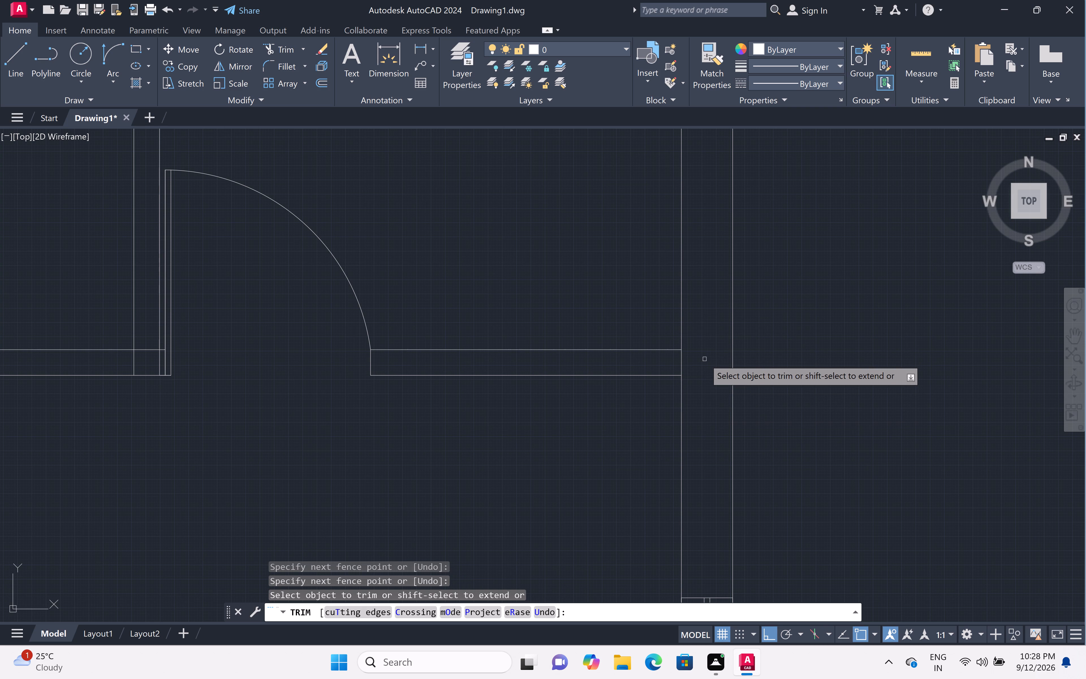
click(704, 359)
click(663, 364)
Trim the overlapping inner wall line ends out of the lower-right room's bottom exterior corner.
scroll(663, 362, down, 5)
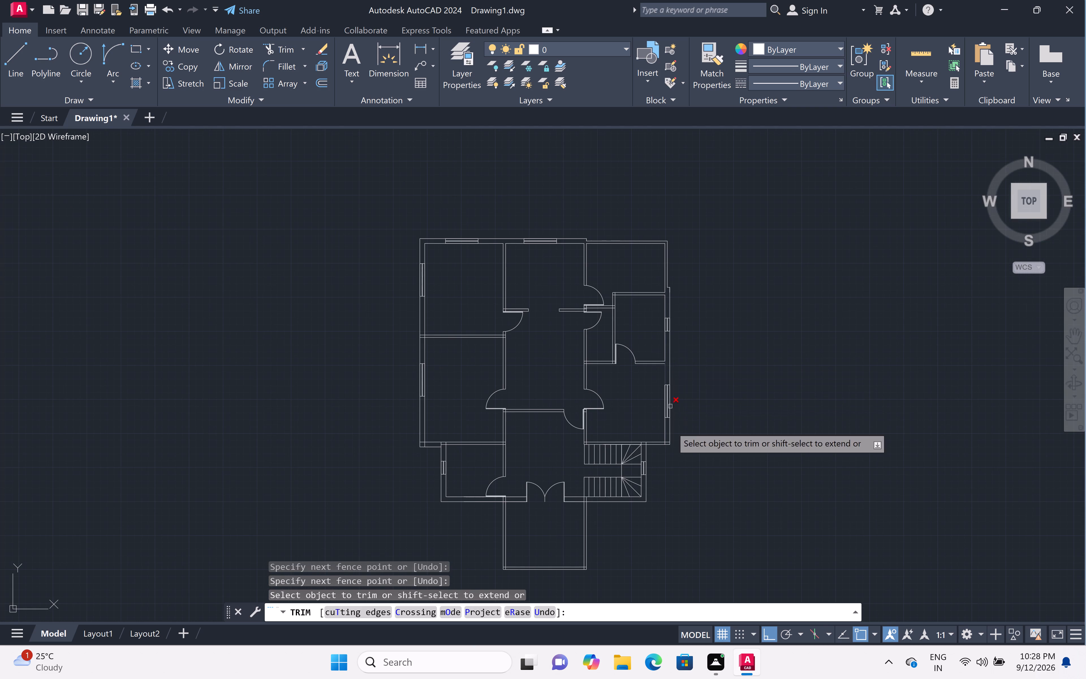
scroll(663, 449, up, 5)
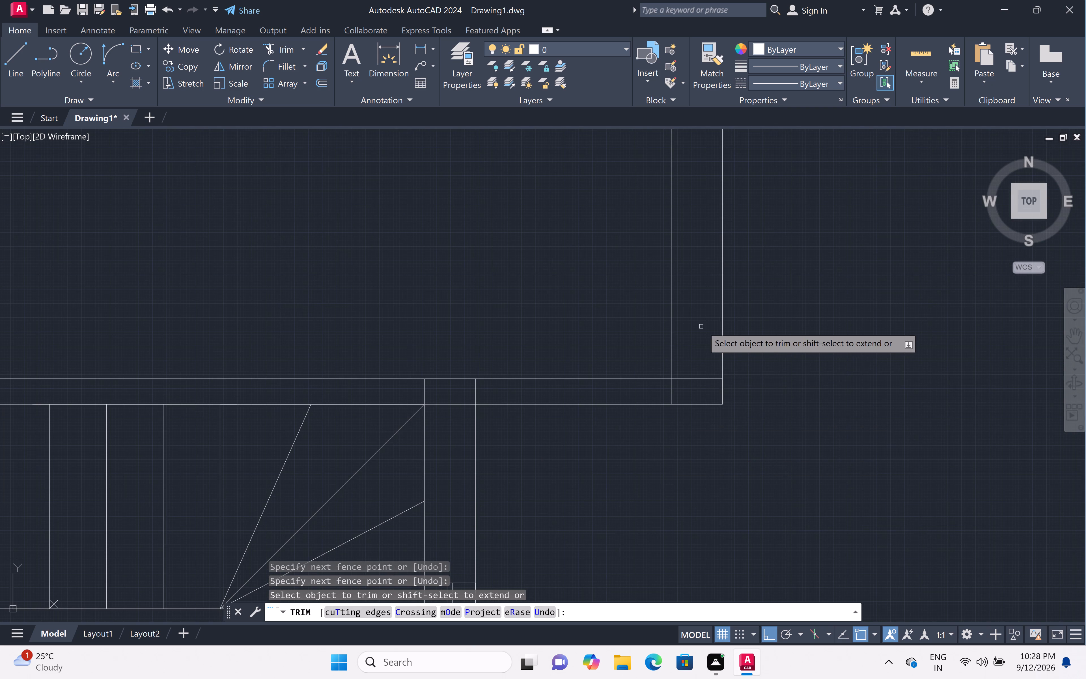
click(700, 371)
click(701, 397)
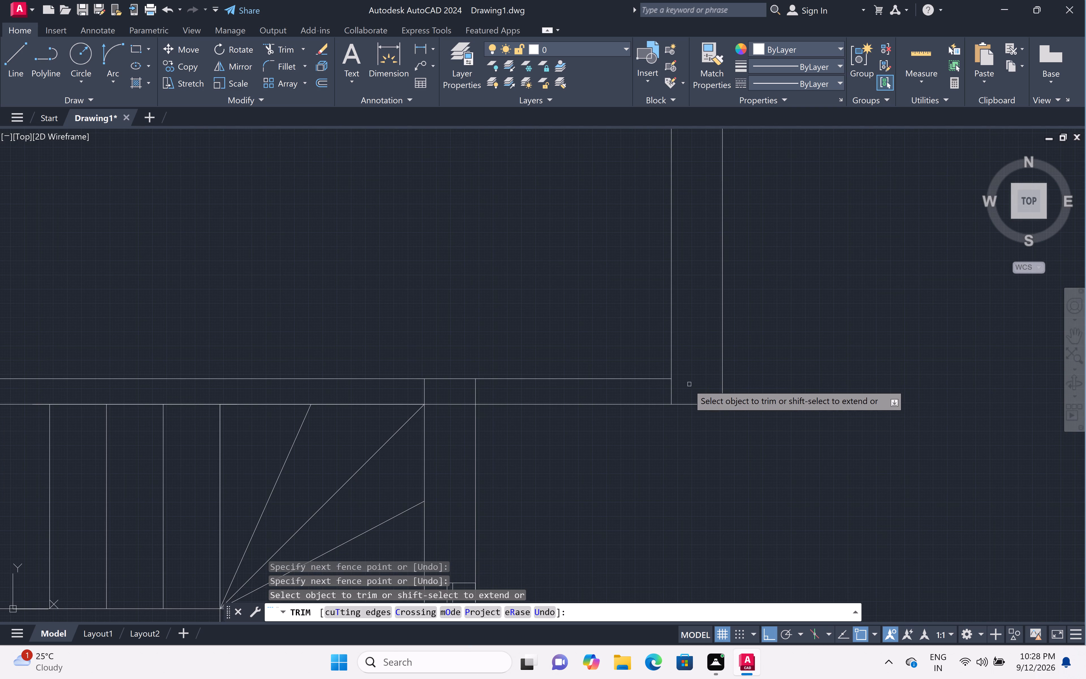
click(688, 384)
click(660, 395)
Trim the crossing lines where the staircase's right exterior wall meets the lower-right room's bottom wall.
scroll(658, 390, down, 2)
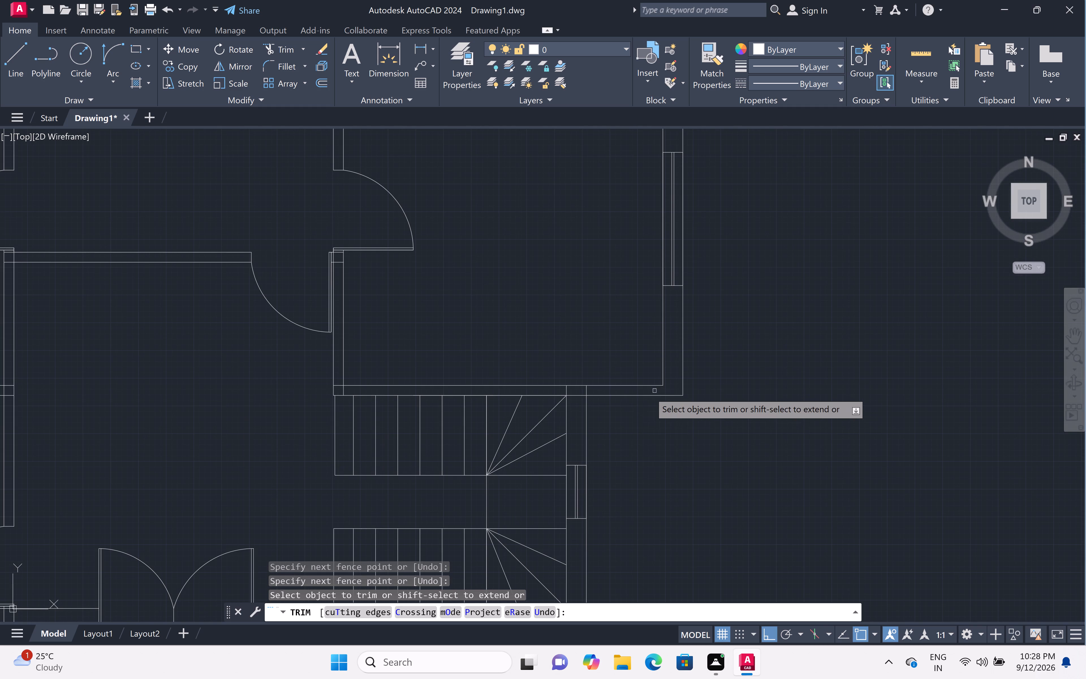
scroll(565, 389, up, 3)
click(564, 390)
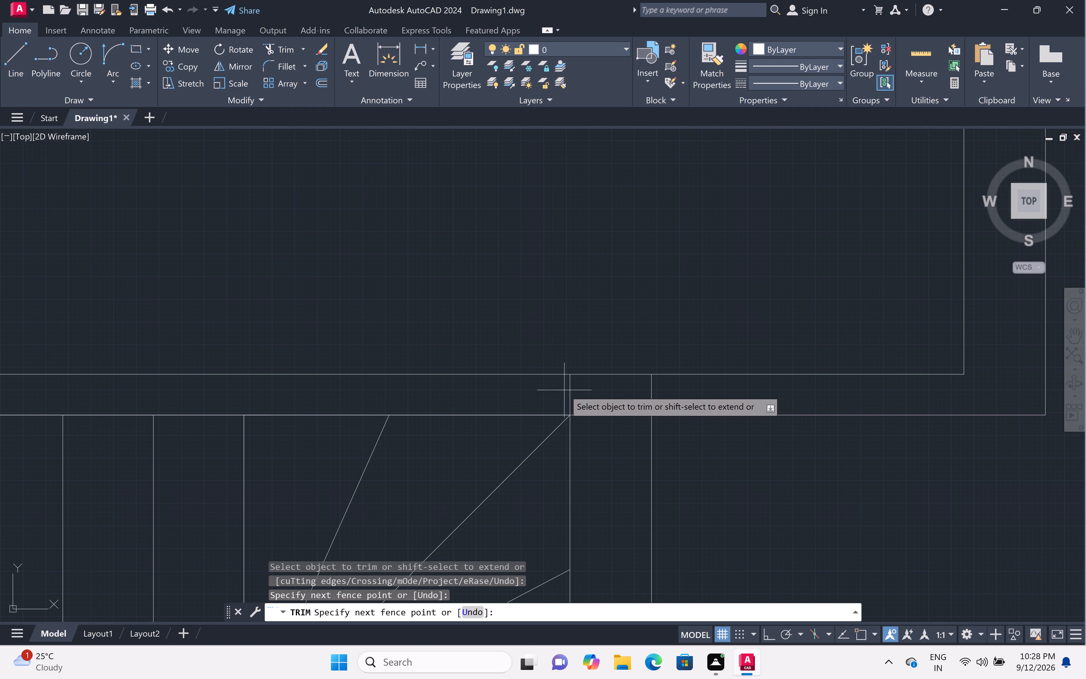
click(671, 393)
click(616, 396)
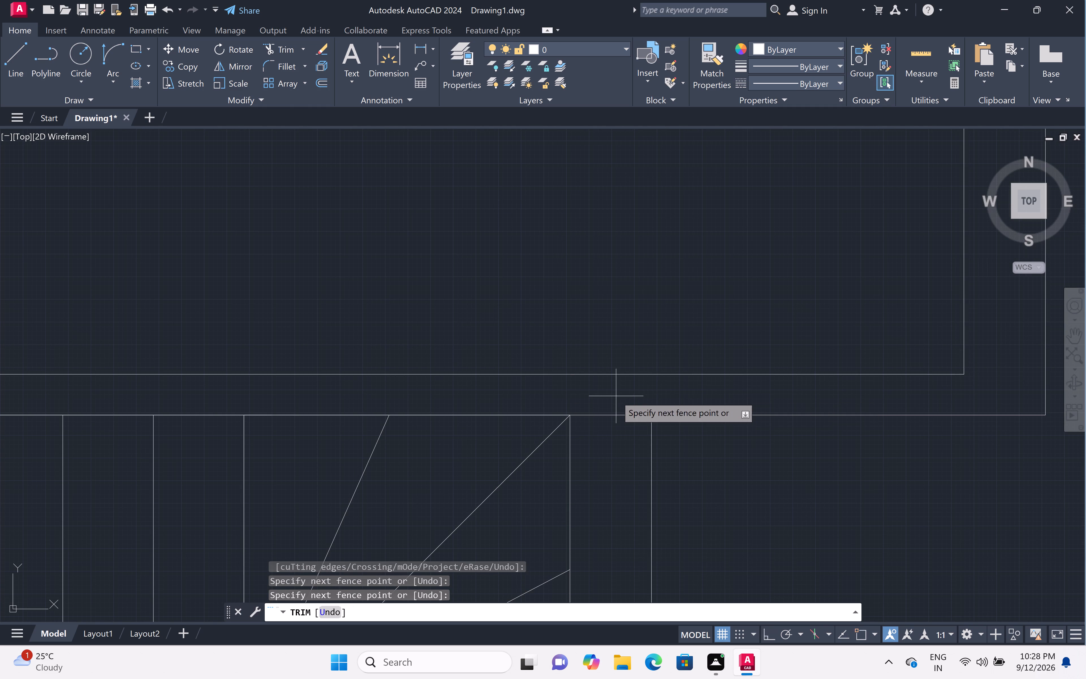
click(618, 428)
Trim the crossing lines where the front porch's right wall meets the front exterior wall below the stairs.
scroll(618, 420, down, 4)
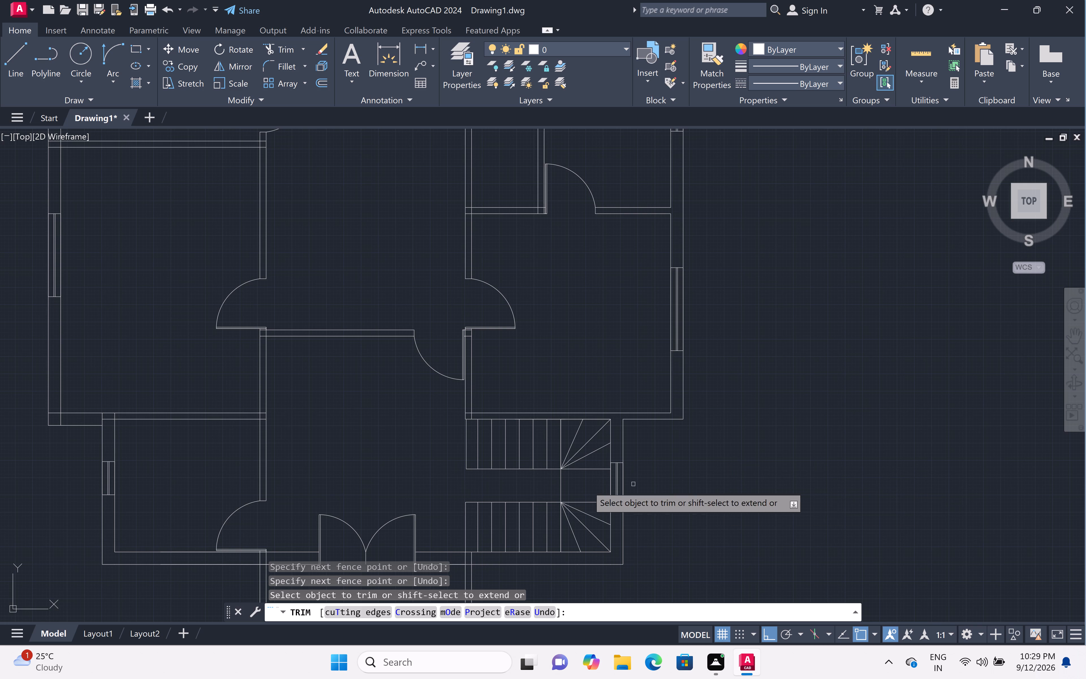
middle_drag(649, 531, 652, 529)
middle_drag(672, 519, 774, 463)
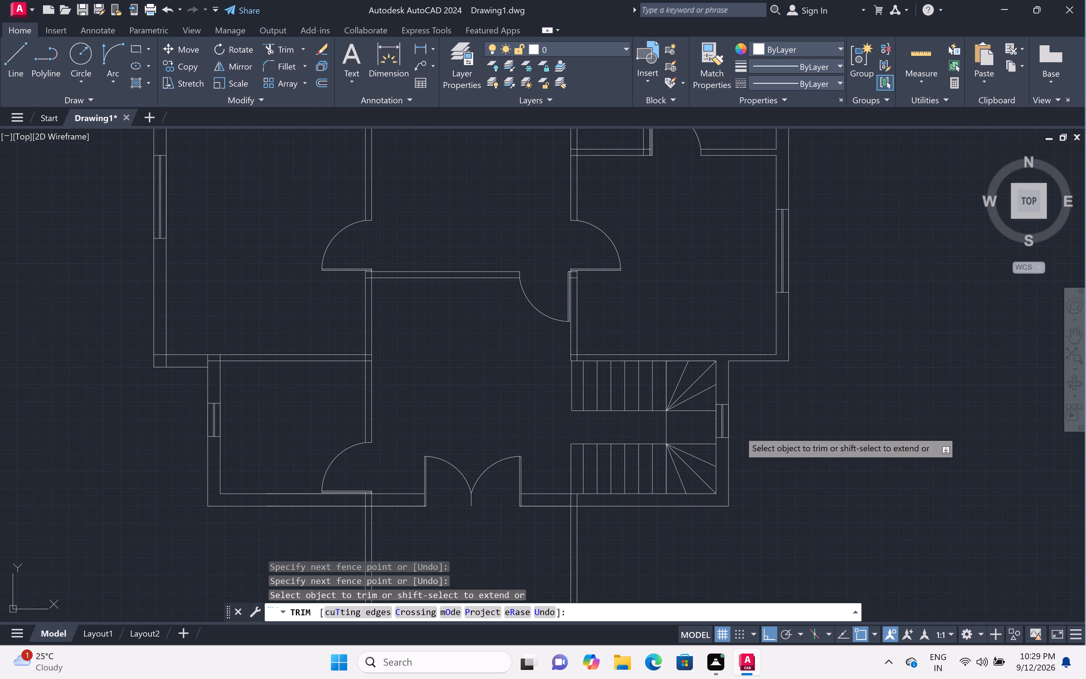
scroll(572, 505, up, 2)
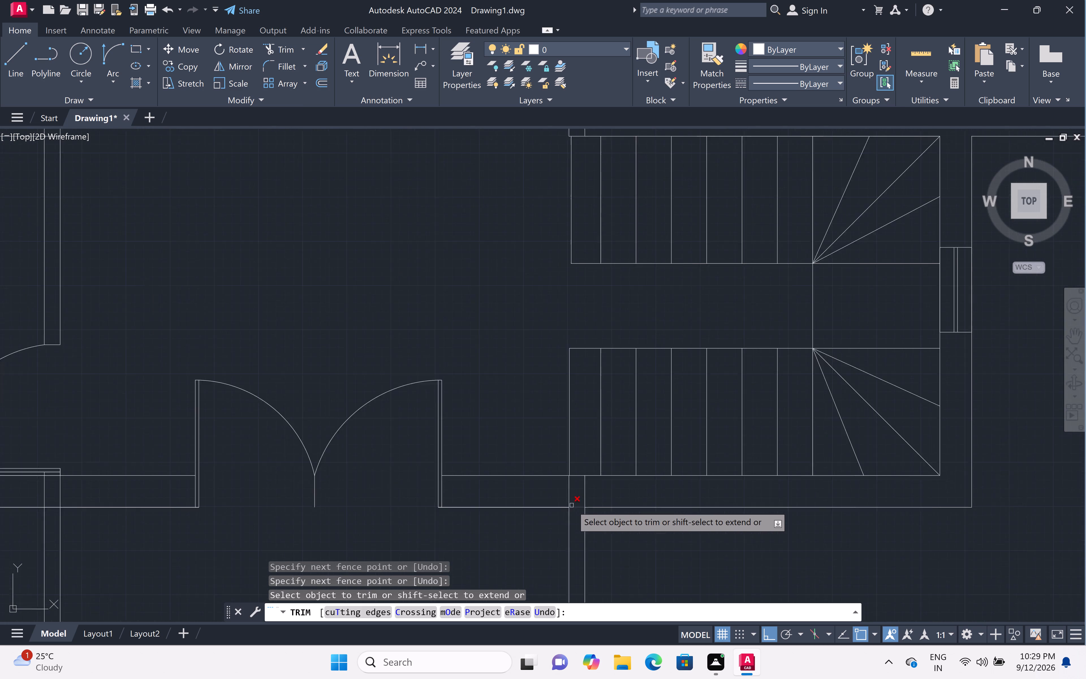
scroll(572, 505, up, 1)
click(559, 479)
click(641, 491)
click(574, 497)
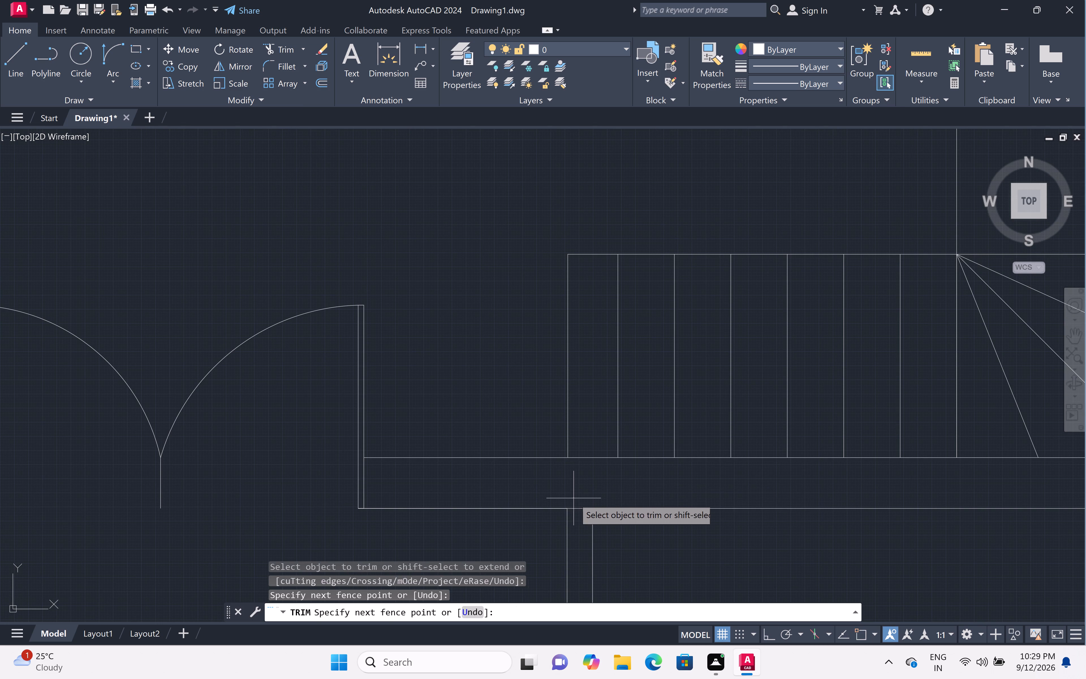
click(579, 527)
scroll(578, 515, down, 4)
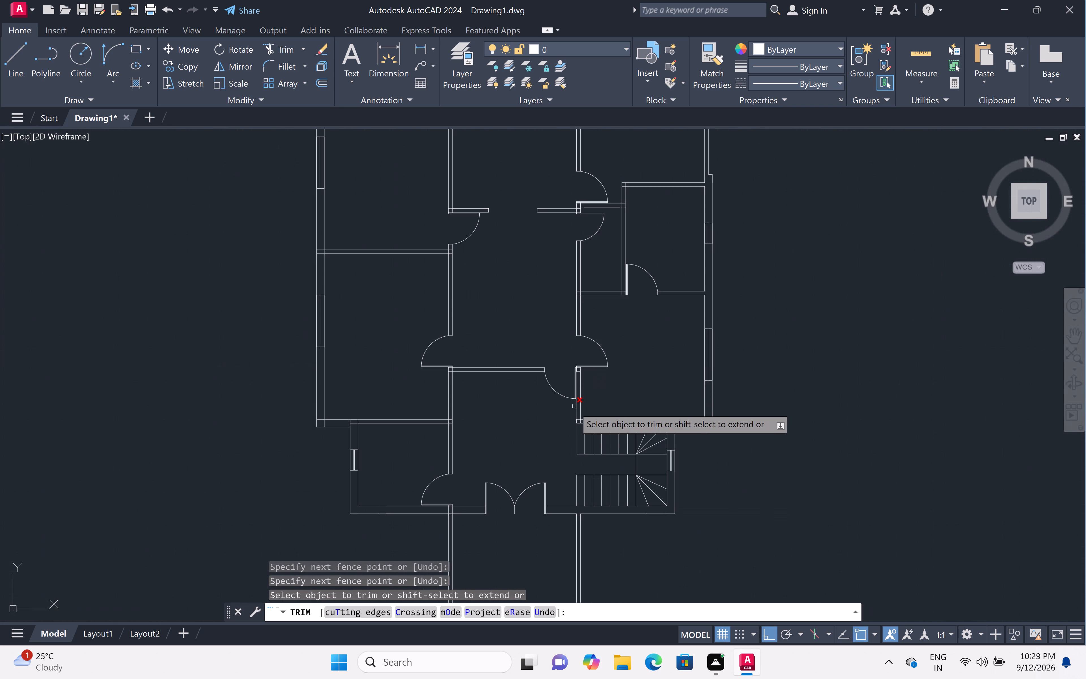
Trim the crossing wall lines at the lower-right room's inner bottom corner, where the hall wall meets the wall above the stairs.
scroll(578, 420, up, 4)
click(587, 402)
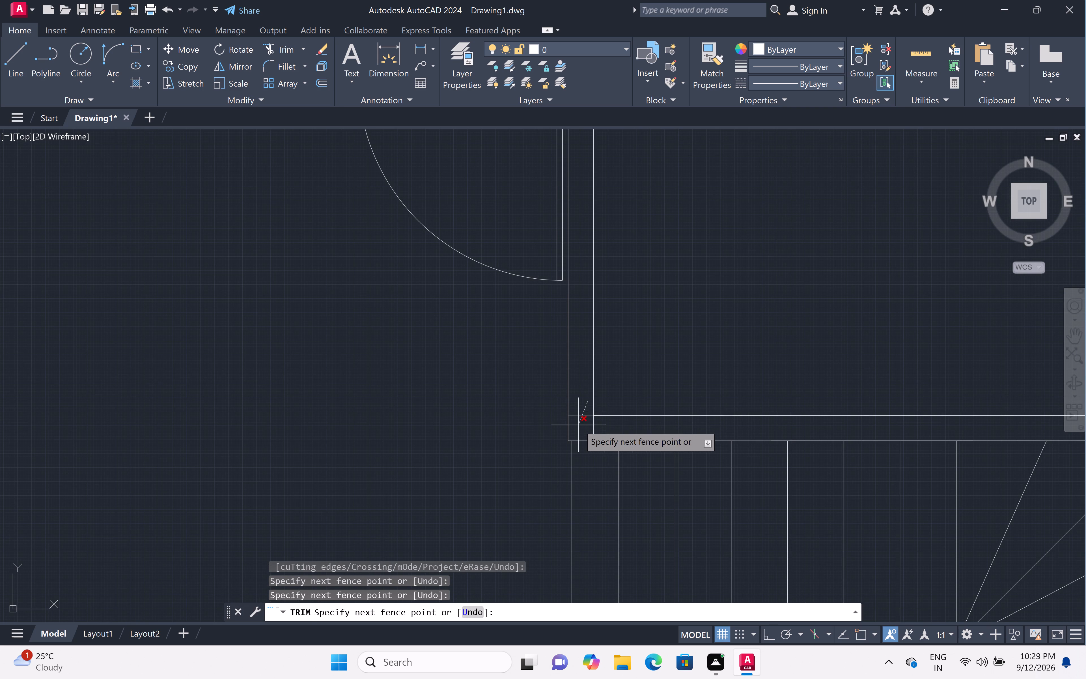
click(578, 426)
click(579, 426)
click(604, 430)
Trim the overlapping lines at the wall junction between the hall door and the lower-right room's door.
scroll(603, 424, down, 2)
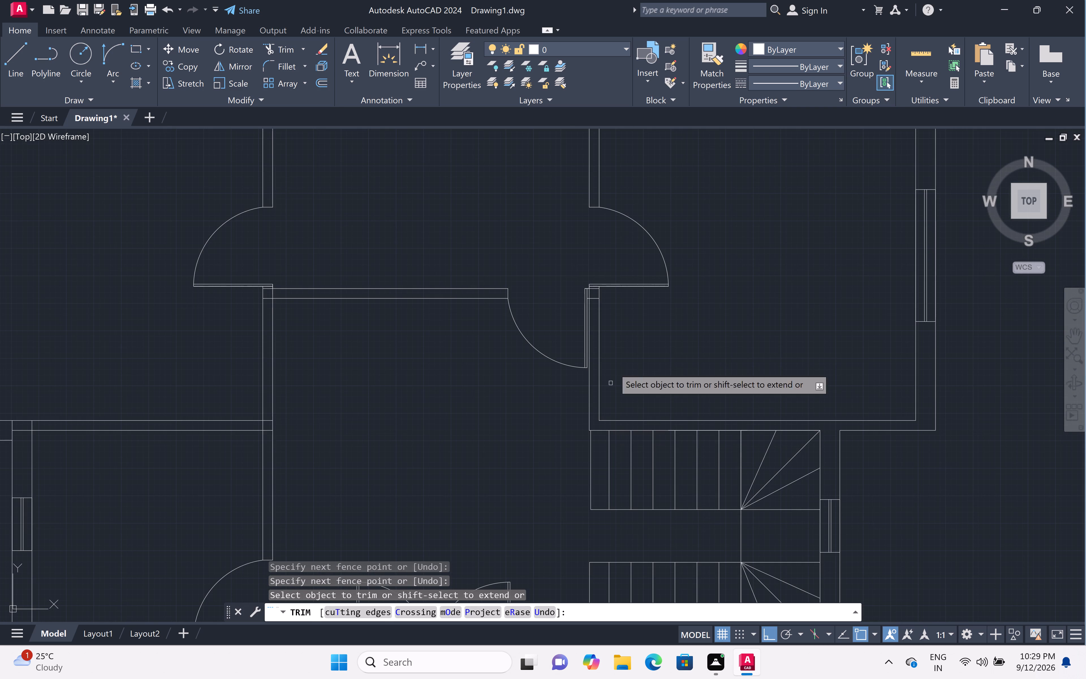
middle_drag(622, 355, 652, 498)
scroll(625, 443, up, 3)
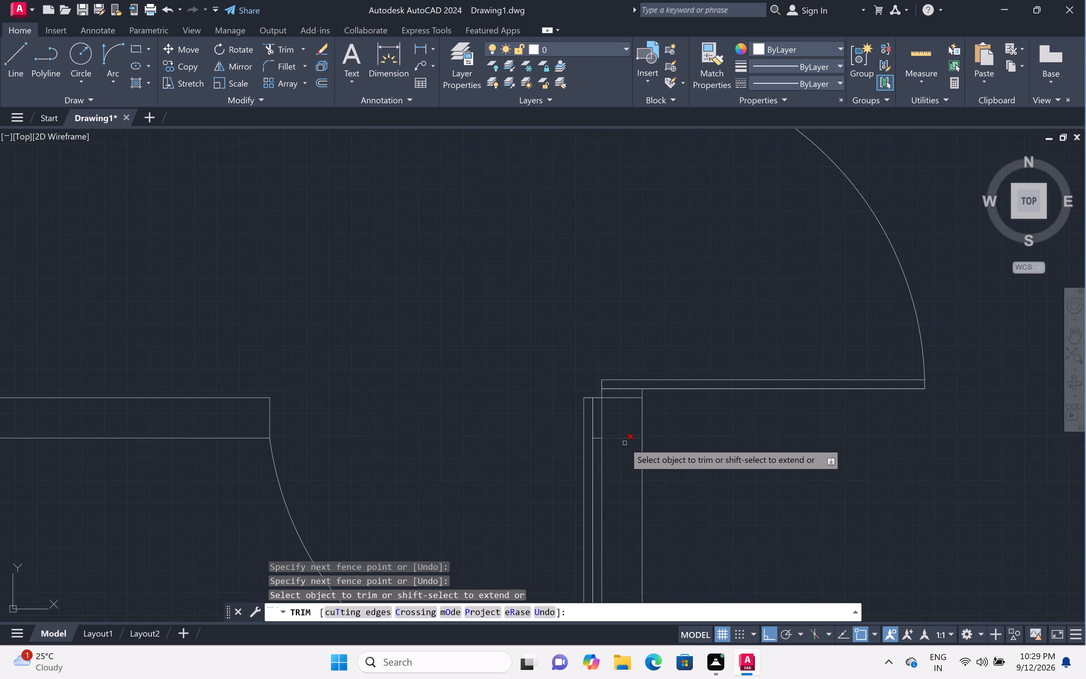
scroll(625, 443, up, 2)
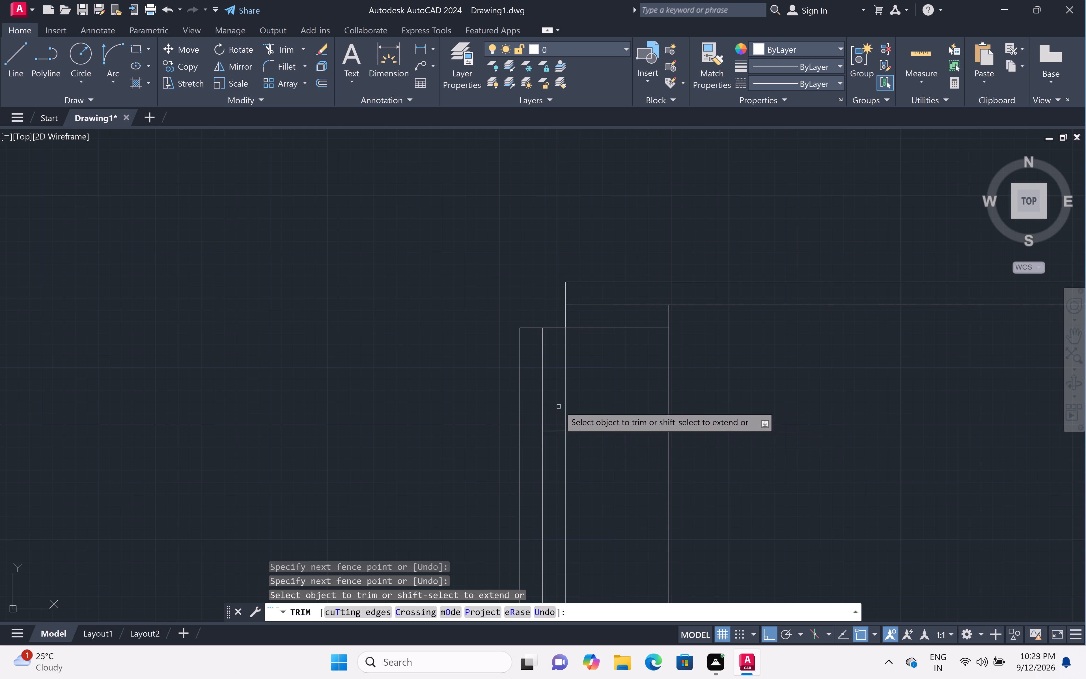
drag(559, 404, 561, 405)
double_click(603, 412)
drag(600, 469, 602, 462)
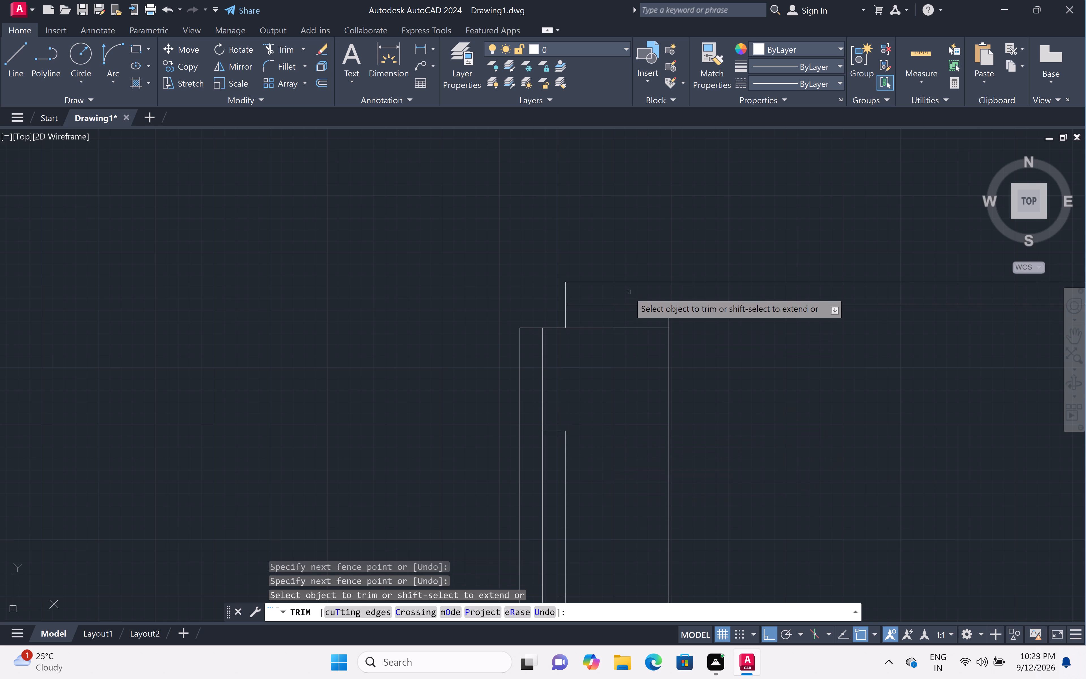
click(623, 324)
click(623, 353)
Trim the crossing lines where the small narrow room's bottom wall meets the hall's right wall.
scroll(623, 347, down, 2)
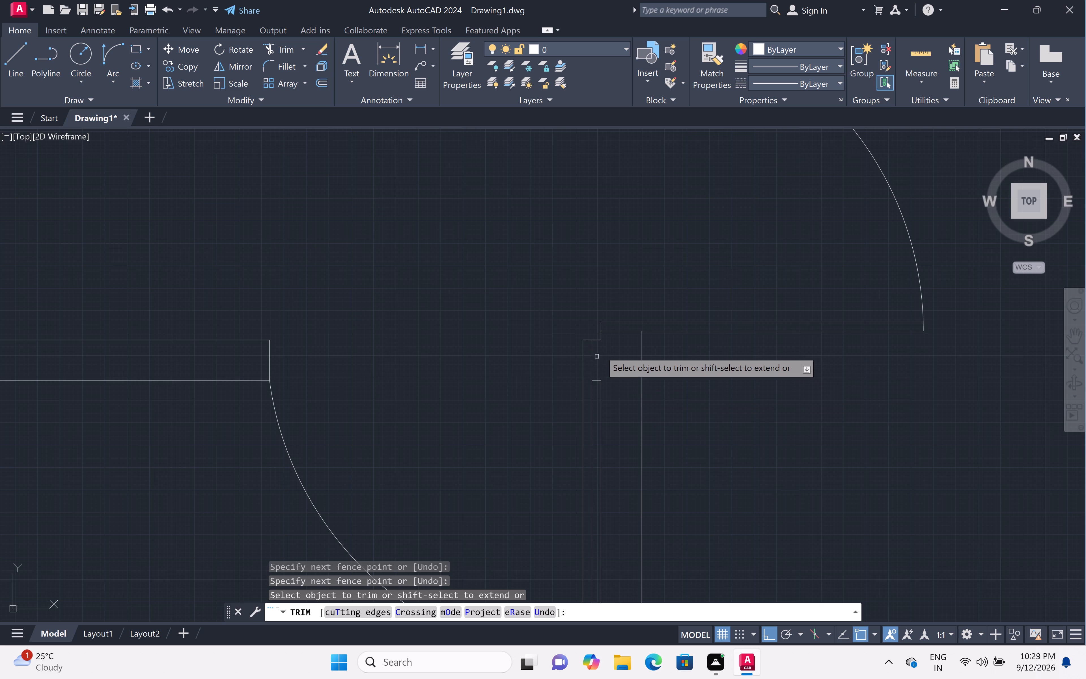
scroll(620, 341, down, 3)
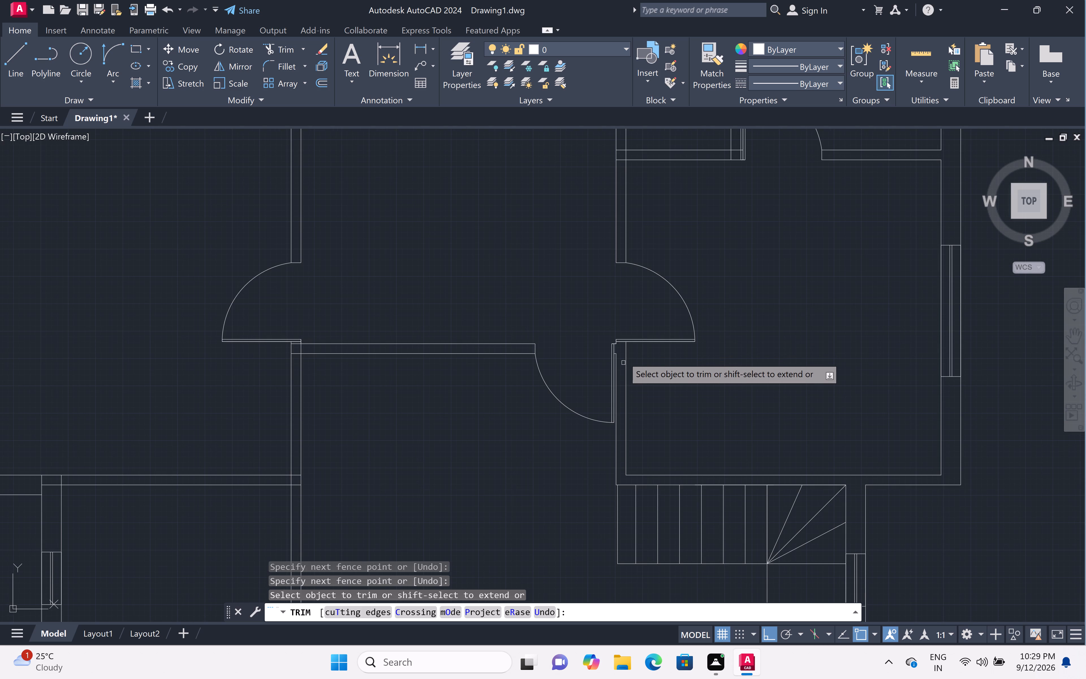
scroll(623, 349, up, 4)
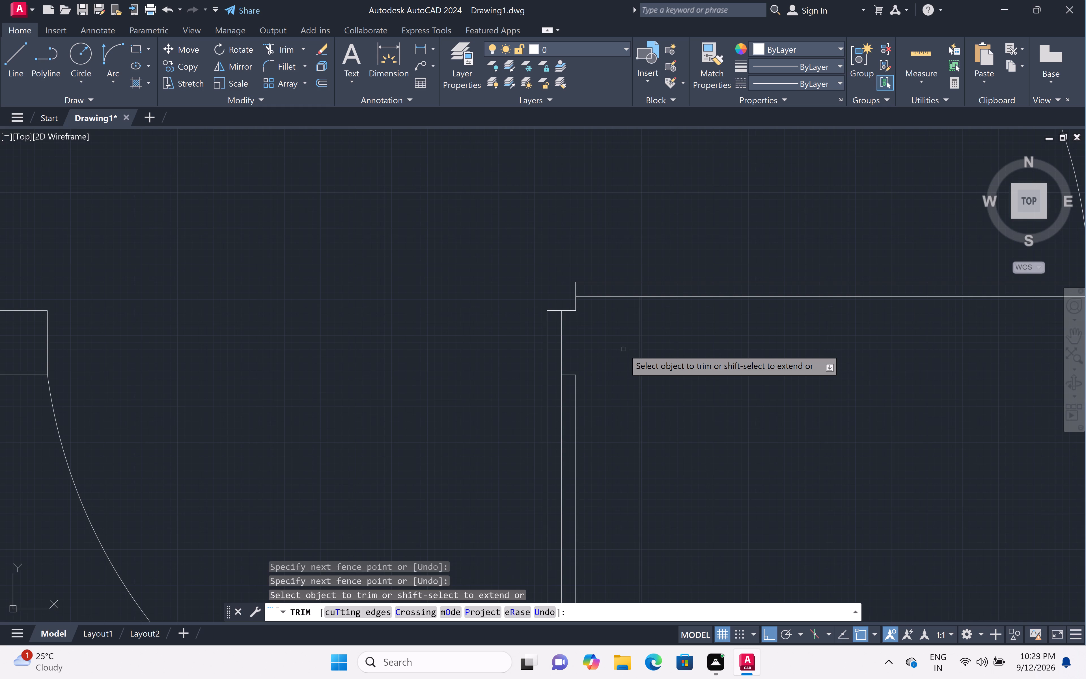
scroll(624, 333, down, 3)
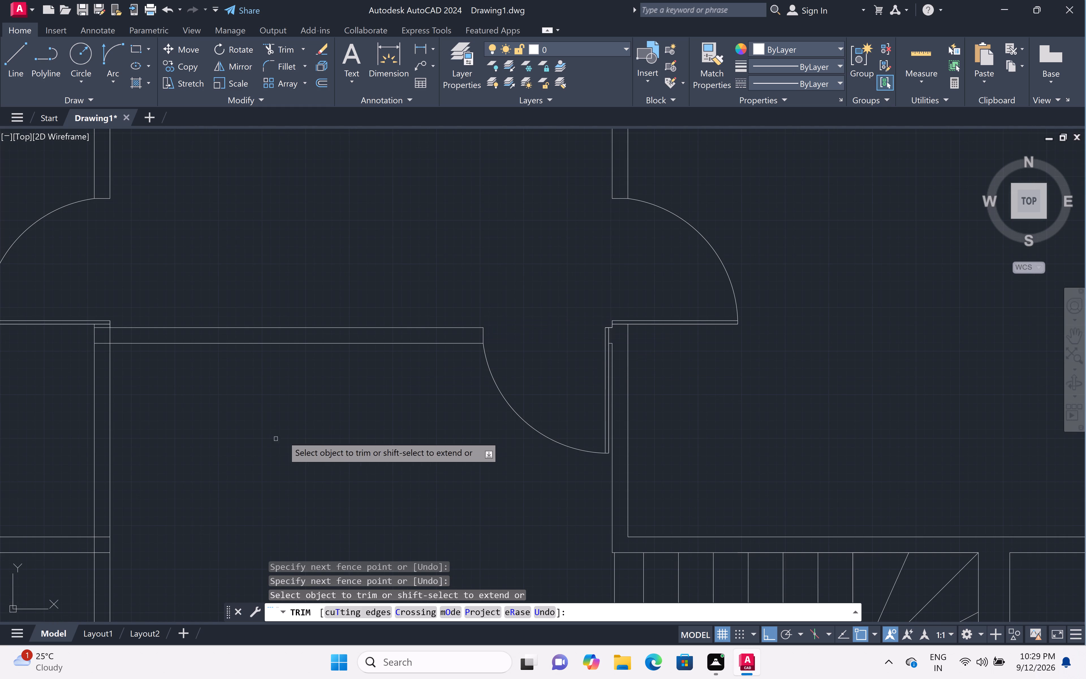
scroll(301, 431, down, 3)
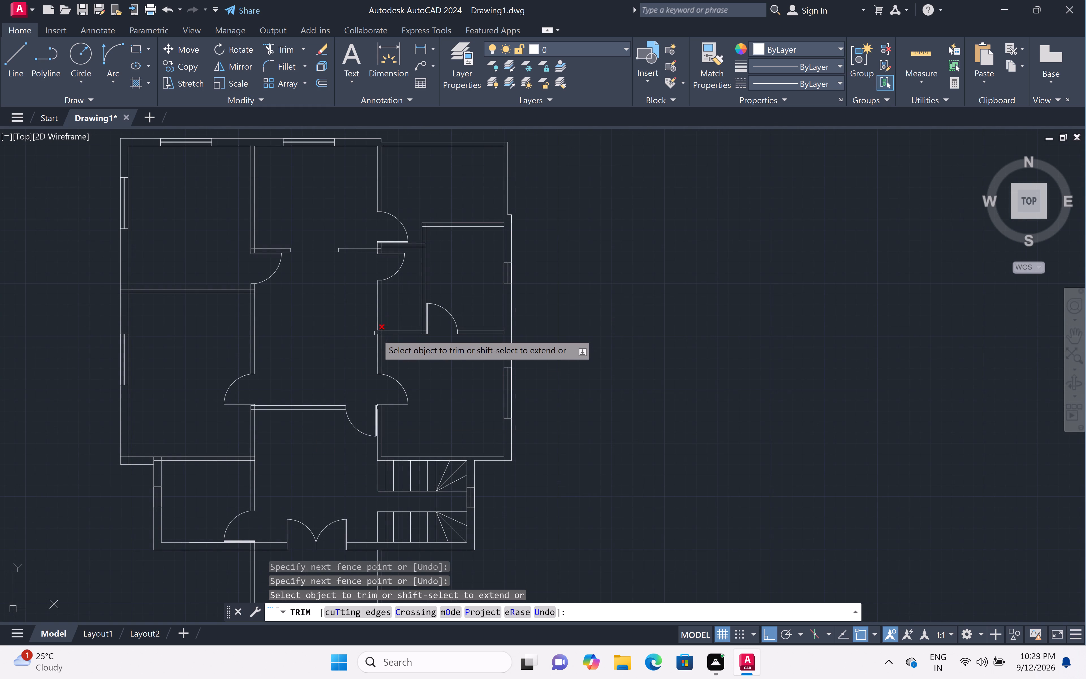
scroll(376, 334, up, 6)
click(431, 234)
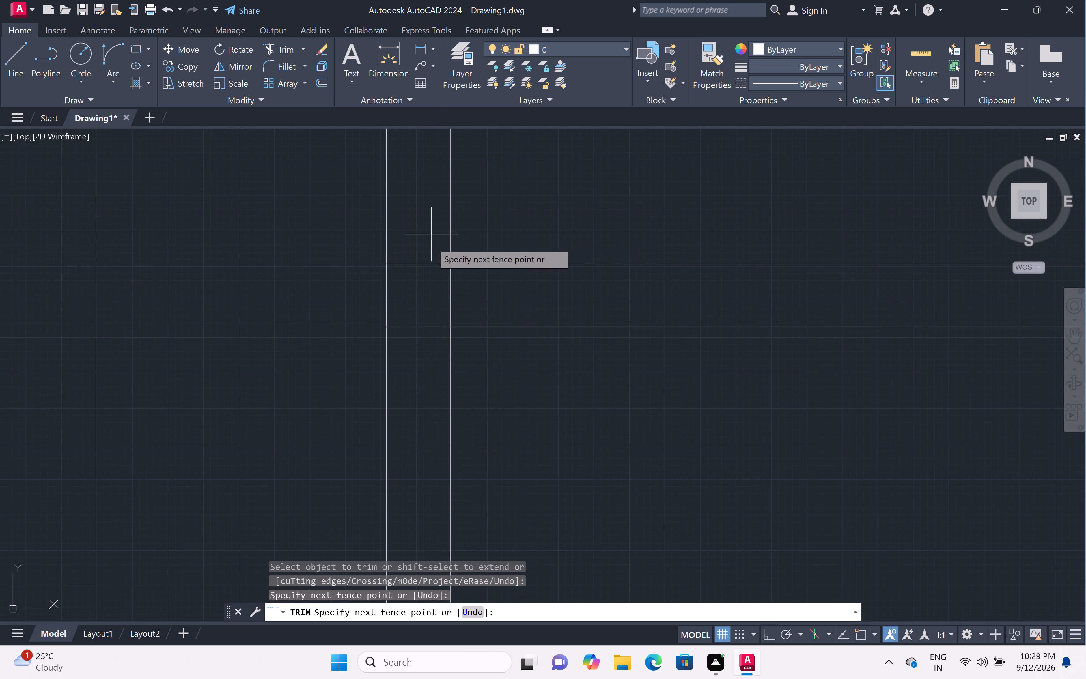
click(423, 365)
drag(427, 318, 430, 318)
click(512, 317)
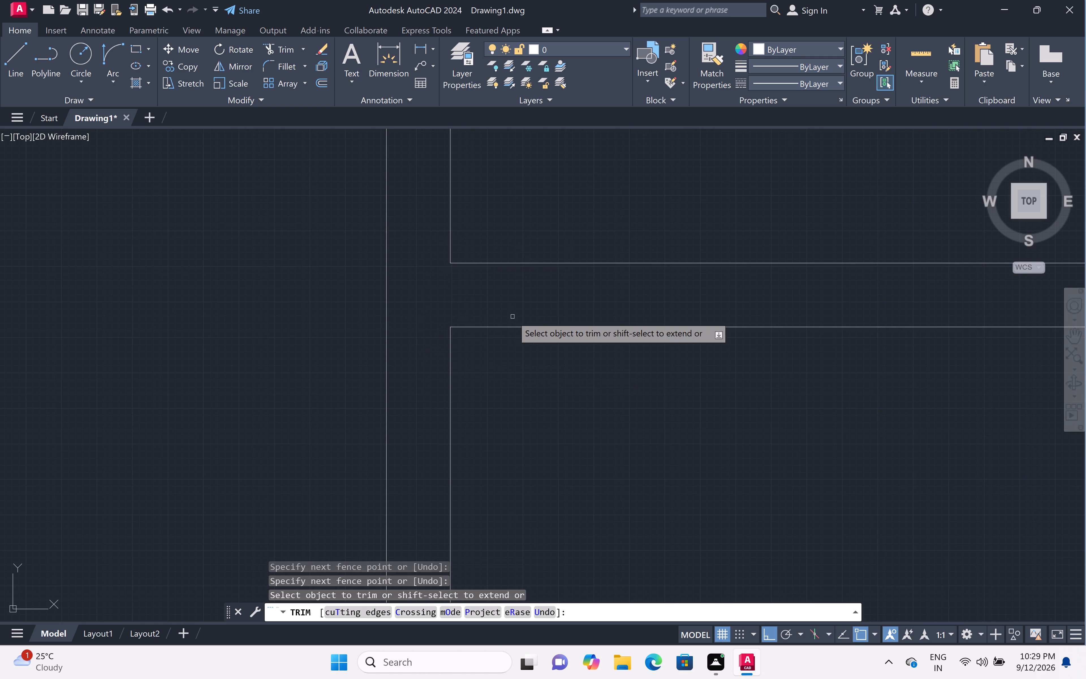
Trim the overlapping lines where the narrow room's bottom wall meets its right wall, beside the adjoining room's door.
scroll(512, 317, down, 5)
scroll(574, 313, up, 1)
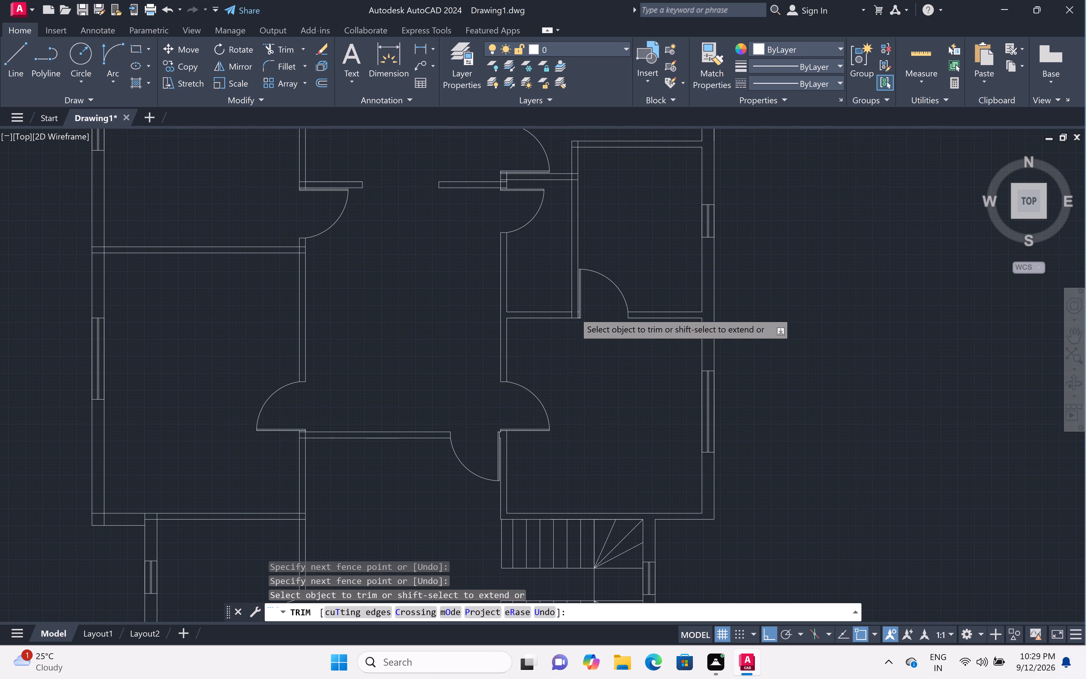
scroll(574, 313, up, 4)
click(575, 291)
click(575, 323)
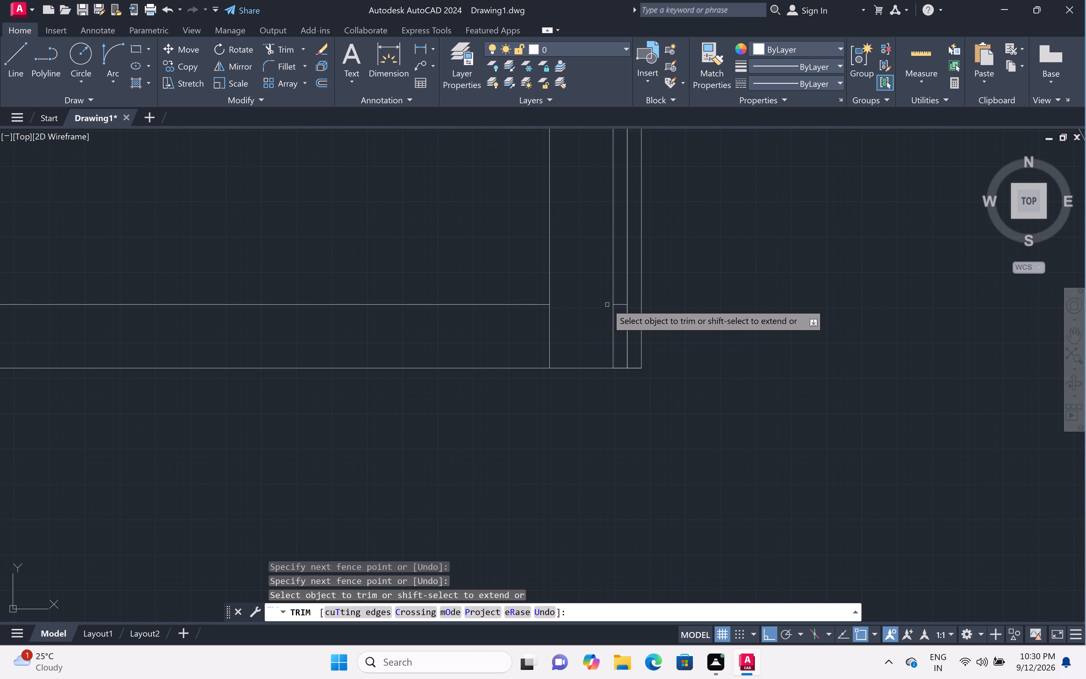
click(619, 331)
click(456, 346)
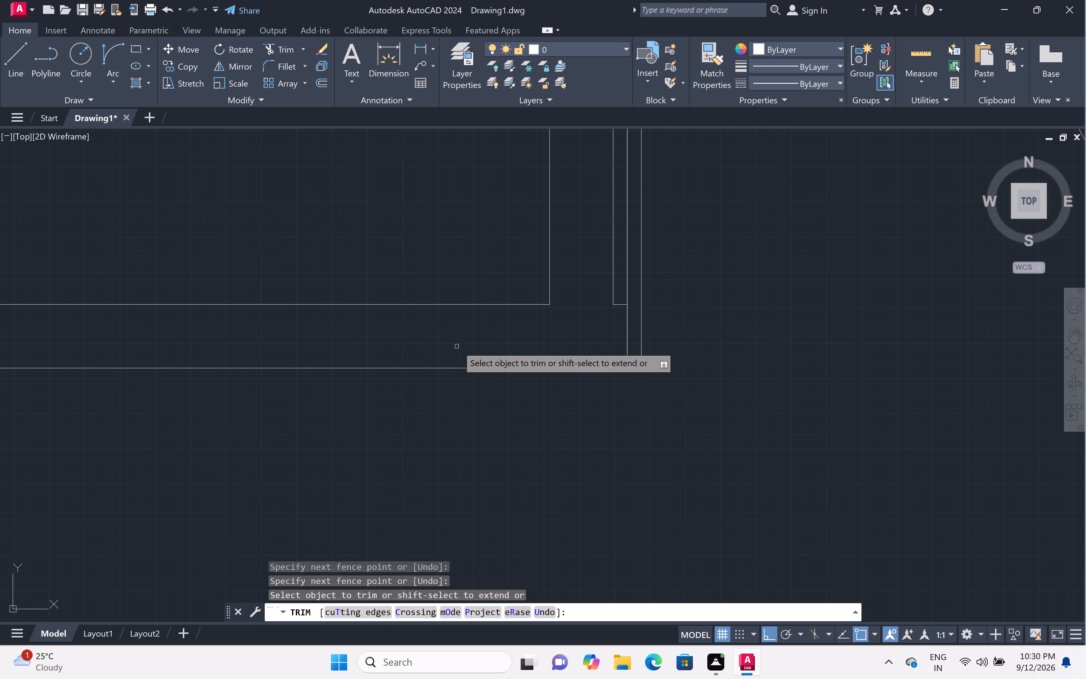
Trim the crossing lines where the narrow room's top wall meets the wall shared with the adjoining right-hand room.
scroll(462, 345, down, 3)
scroll(695, 356, down, 2)
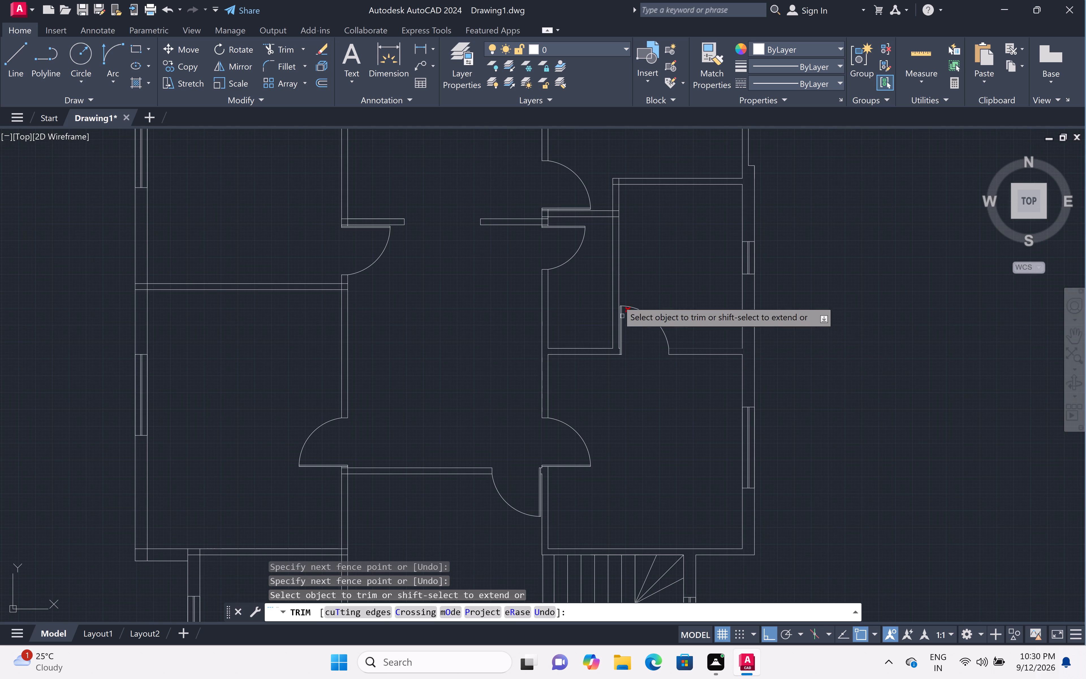
scroll(617, 209, up, 5)
click(617, 209)
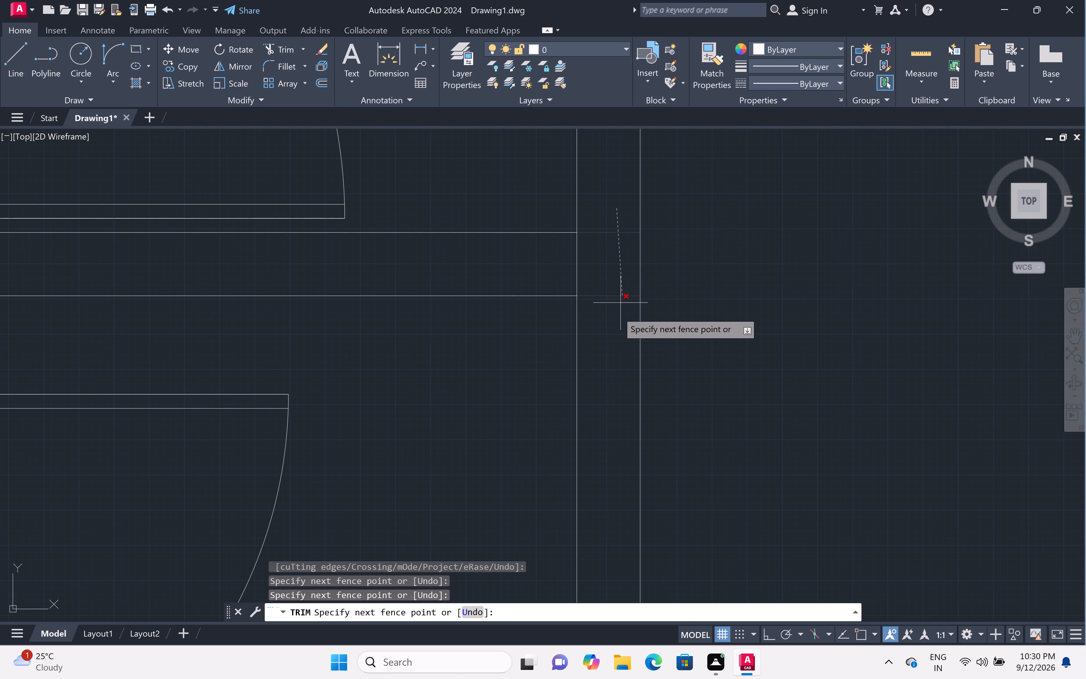
click(610, 324)
click(599, 261)
click(536, 265)
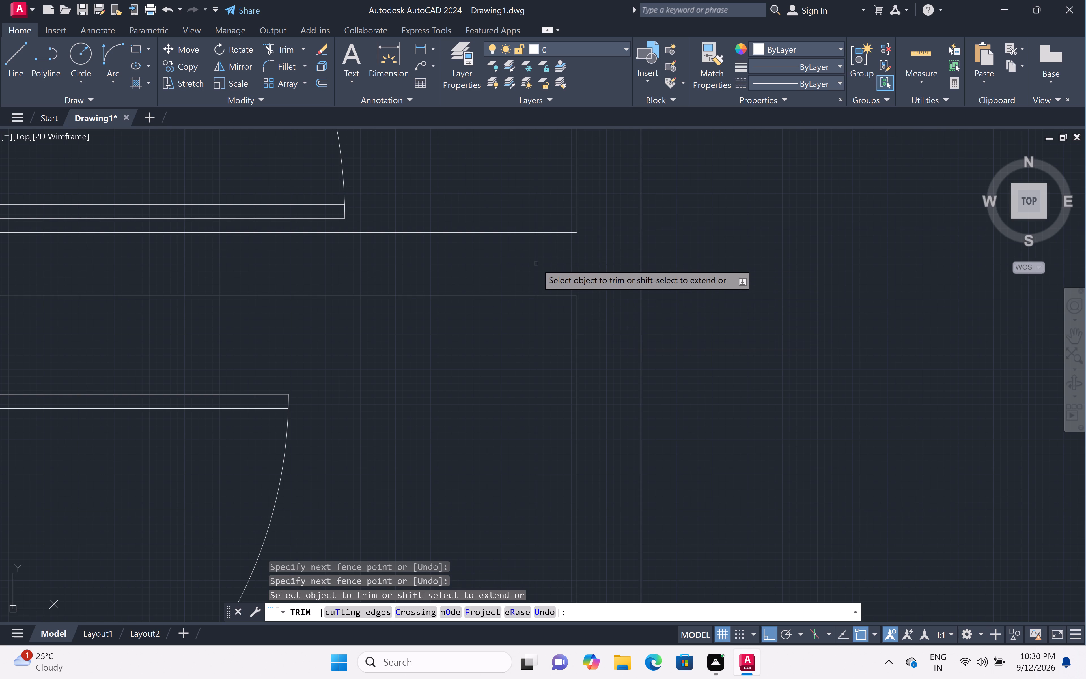
Trim the overlapping inner line ends out of the top-left wall corner of the right-hand middle room.
scroll(536, 263, down, 4)
middle_drag(589, 309, 595, 320)
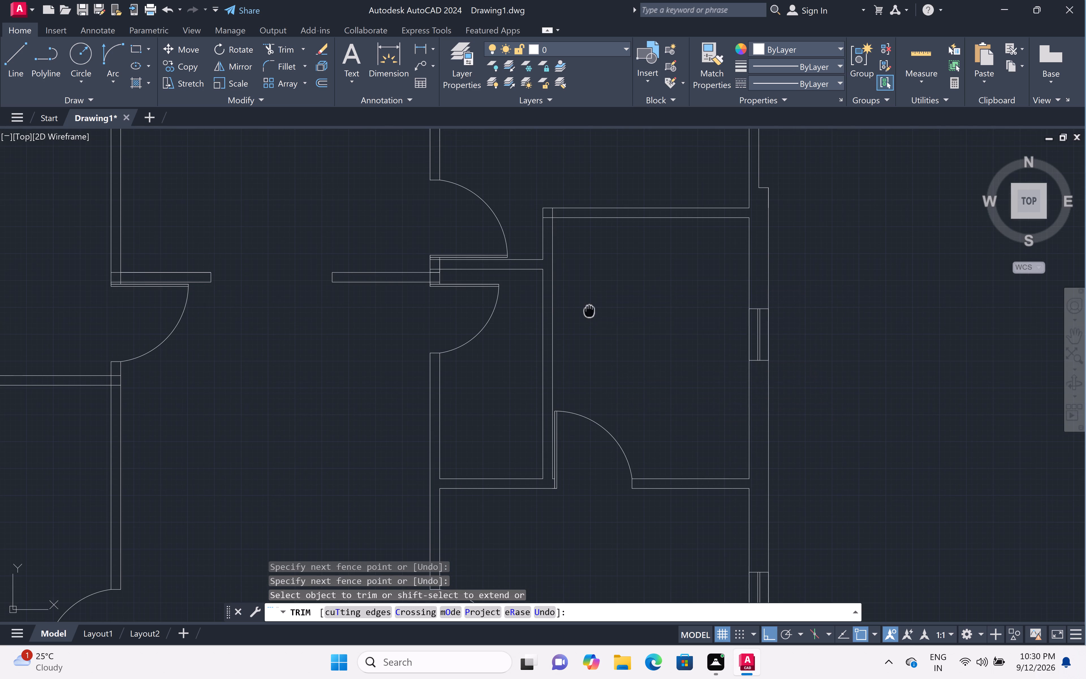
middle_drag(595, 320, 608, 382)
middle_click(608, 382)
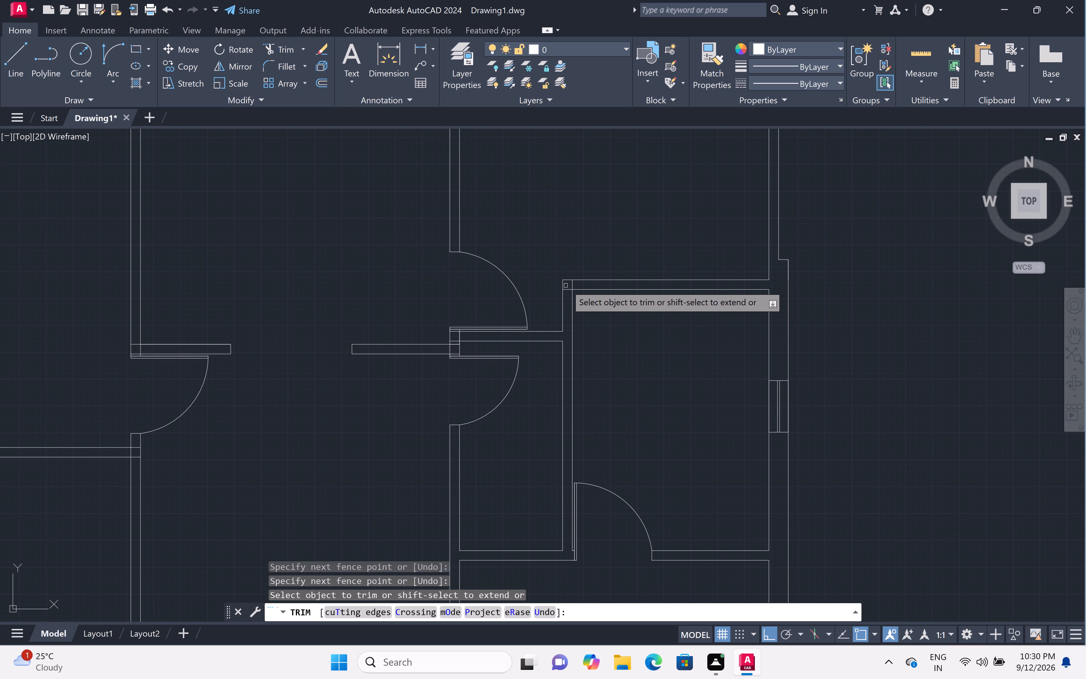
scroll(570, 289, up, 3)
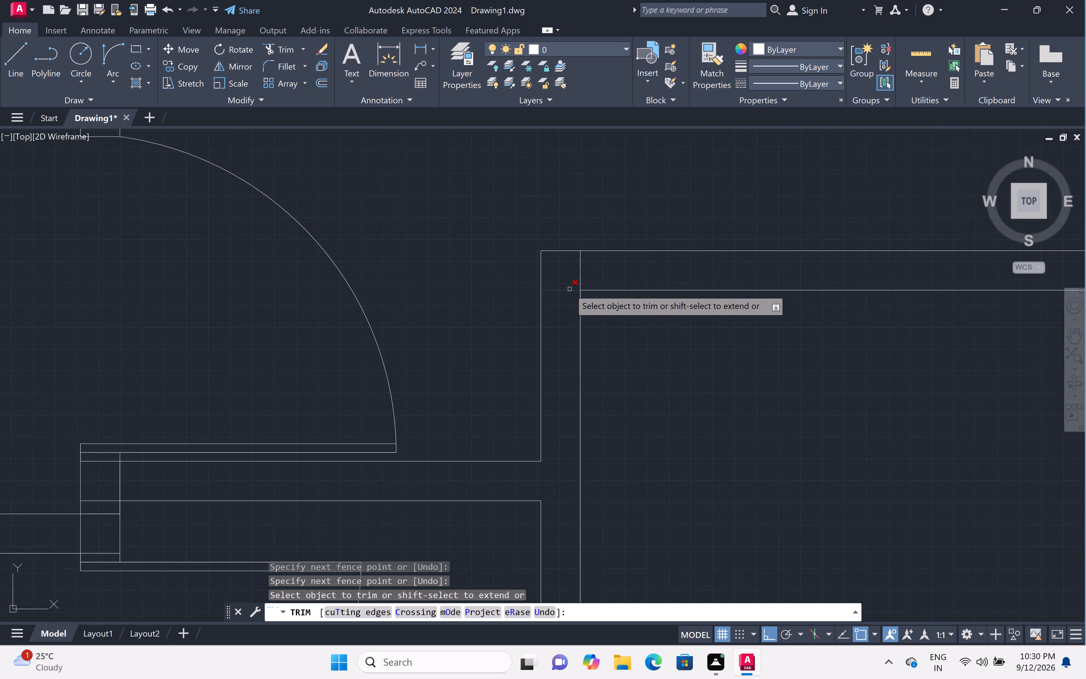
scroll(570, 289, up, 2)
click(568, 261)
click(650, 262)
click(492, 287)
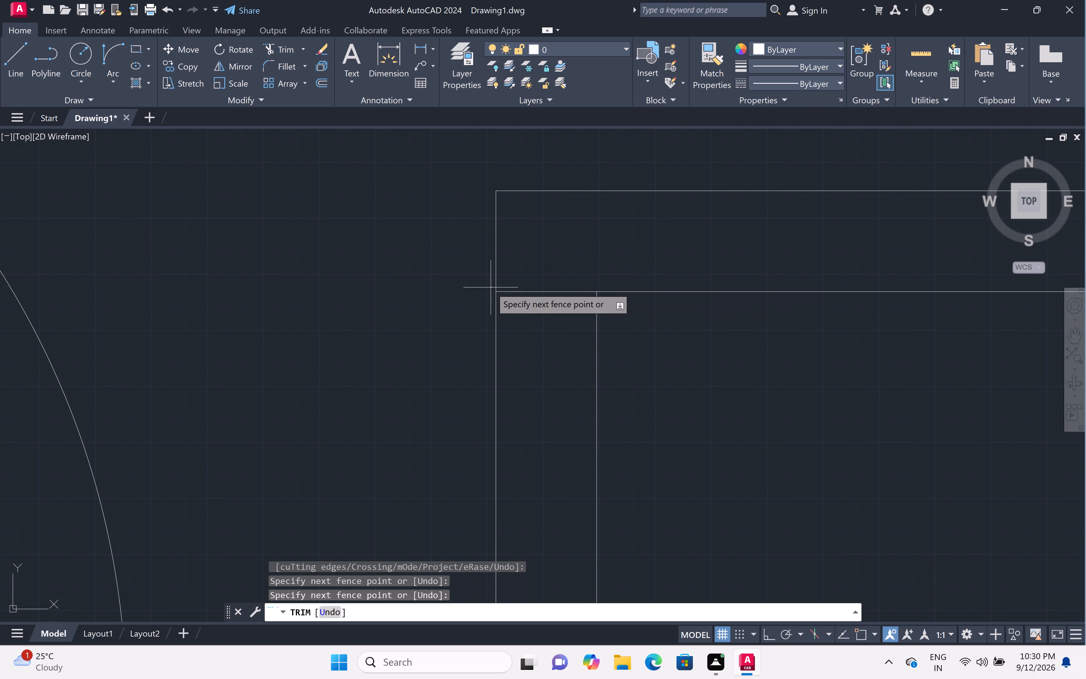
click(477, 290)
click(549, 276)
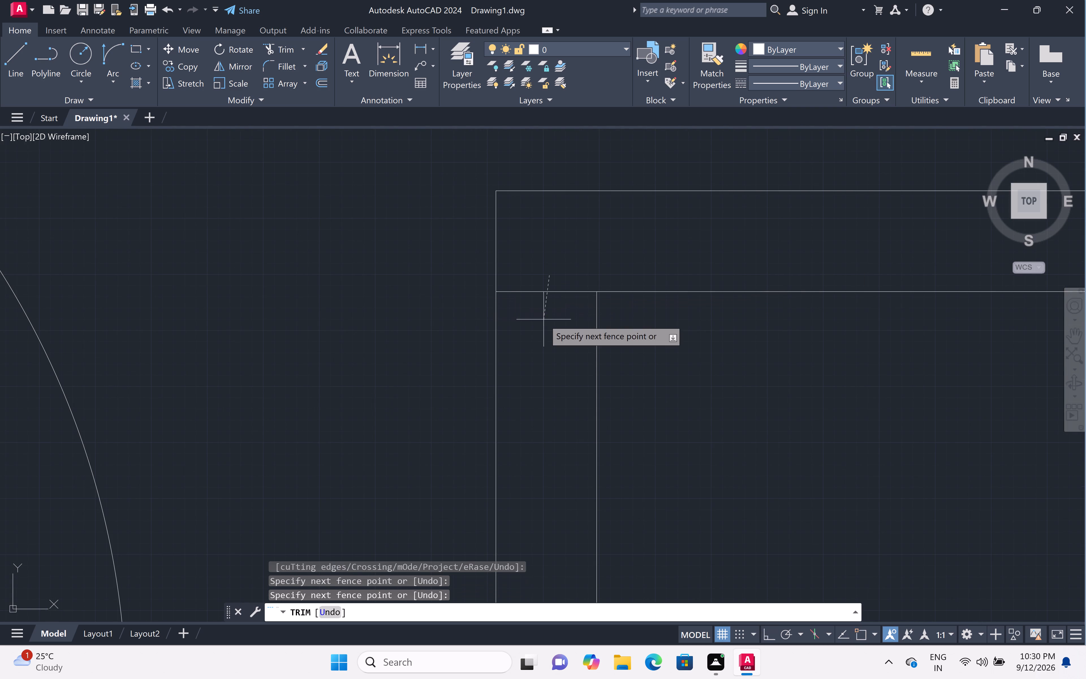
double_click(544, 324)
Trim the overlapping lines where the right stub wall of the hall opening meets the narrow room's top wall, between the two doors.
scroll(548, 304, down, 6)
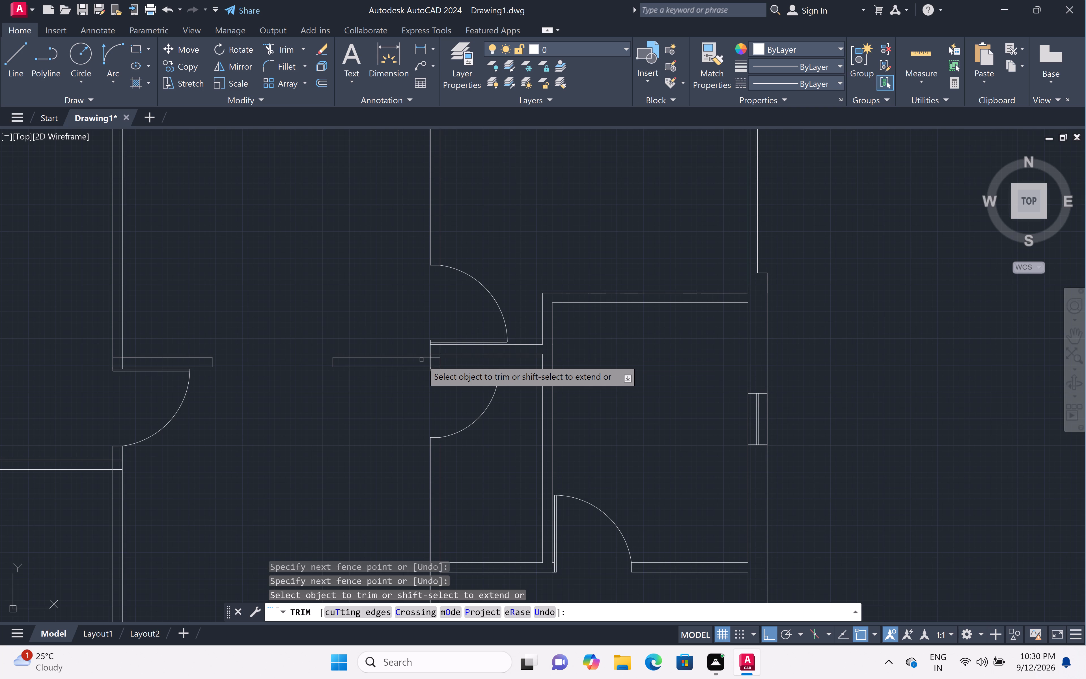
scroll(436, 371, up, 2)
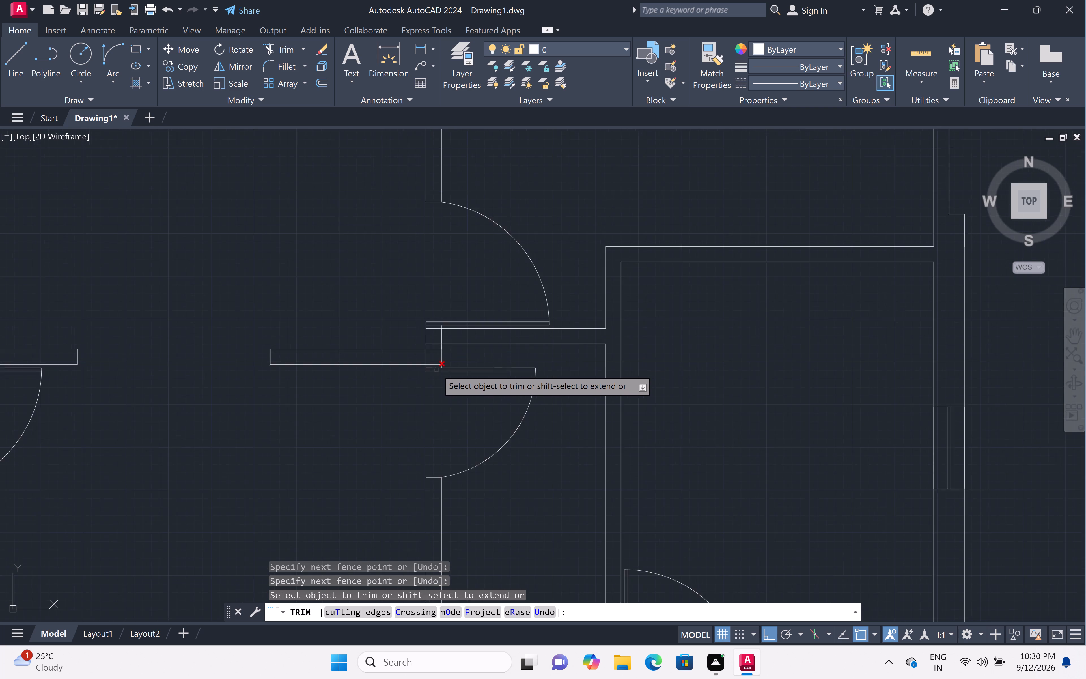
scroll(436, 369, up, 2)
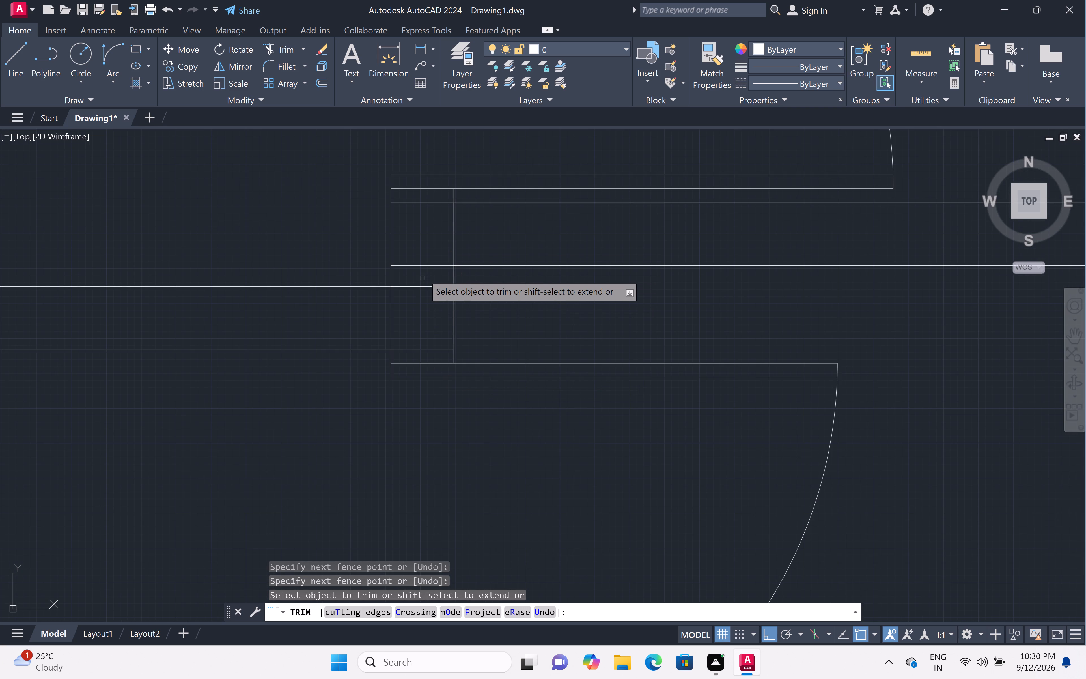
click(425, 270)
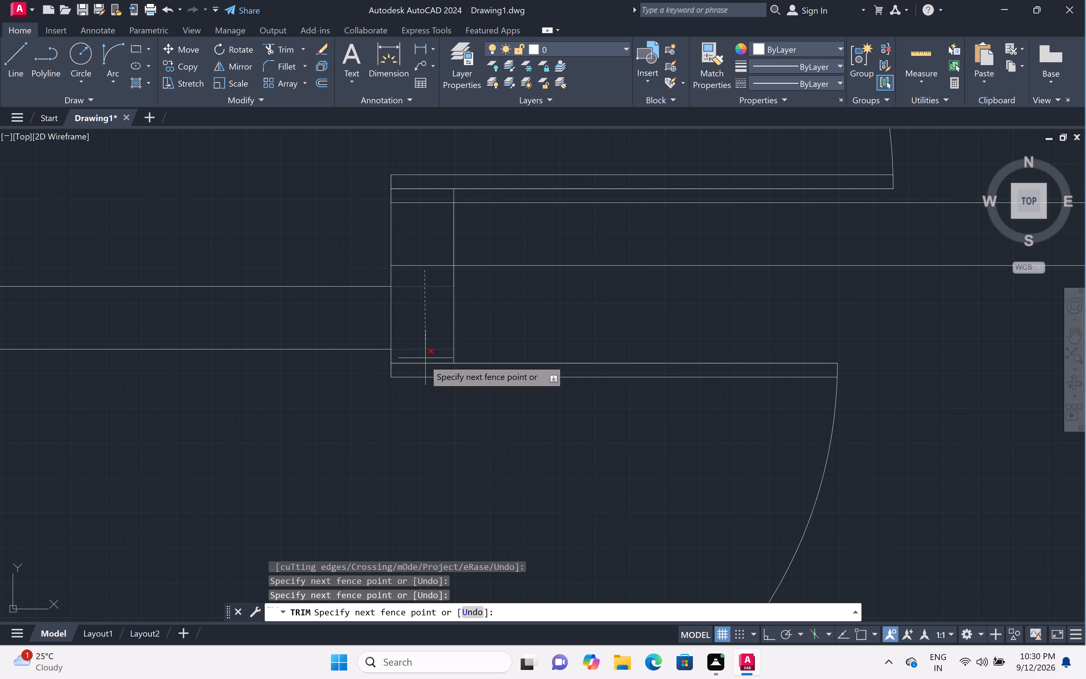
drag(423, 361, 423, 356)
click(412, 311)
click(373, 315)
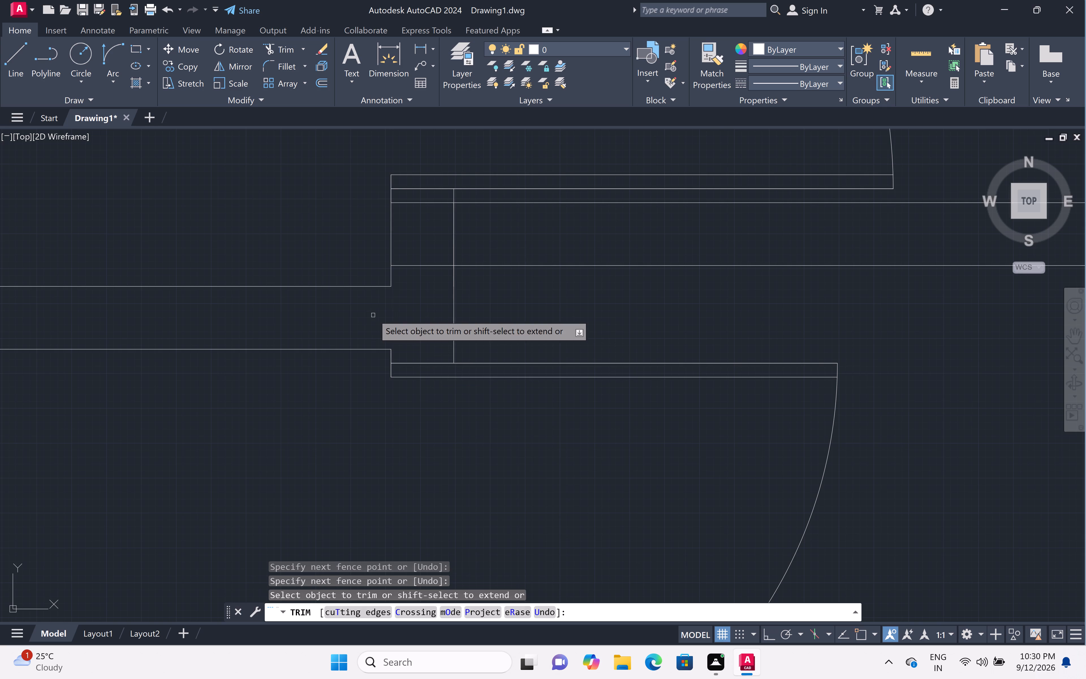
click(426, 202)
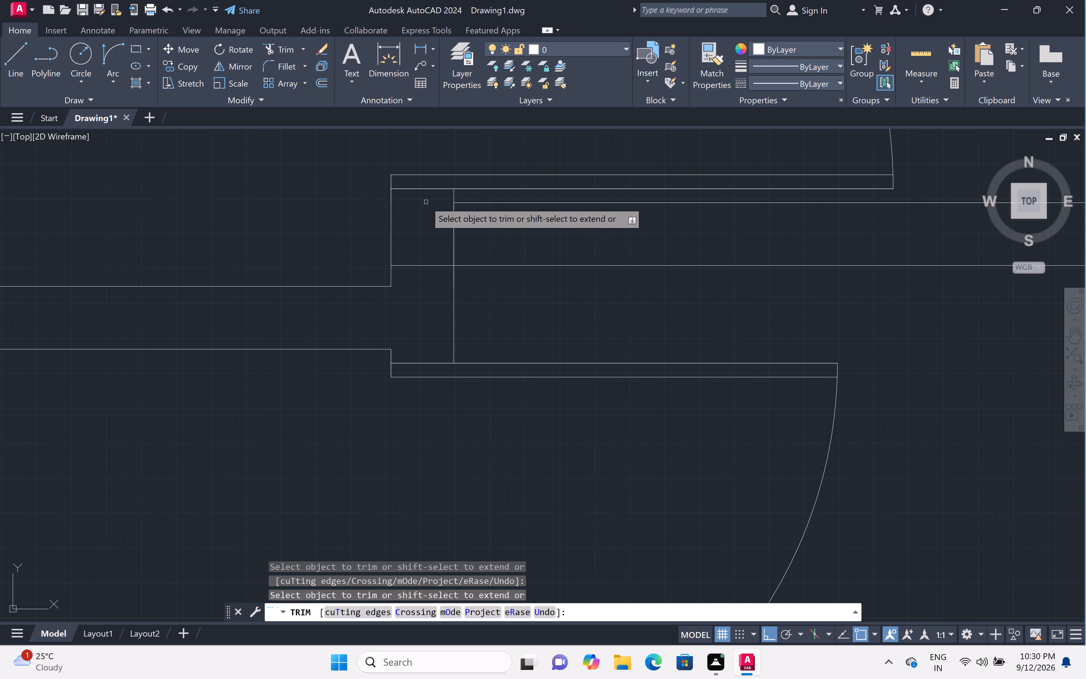
click(422, 266)
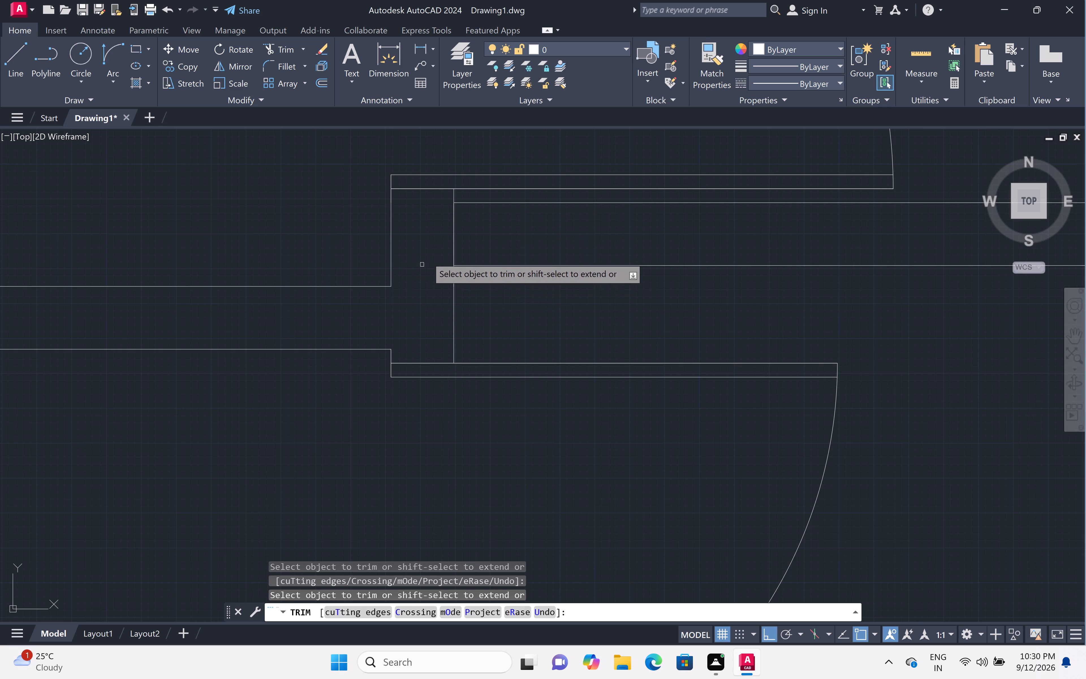
click(454, 235)
scroll(467, 233, down, 4)
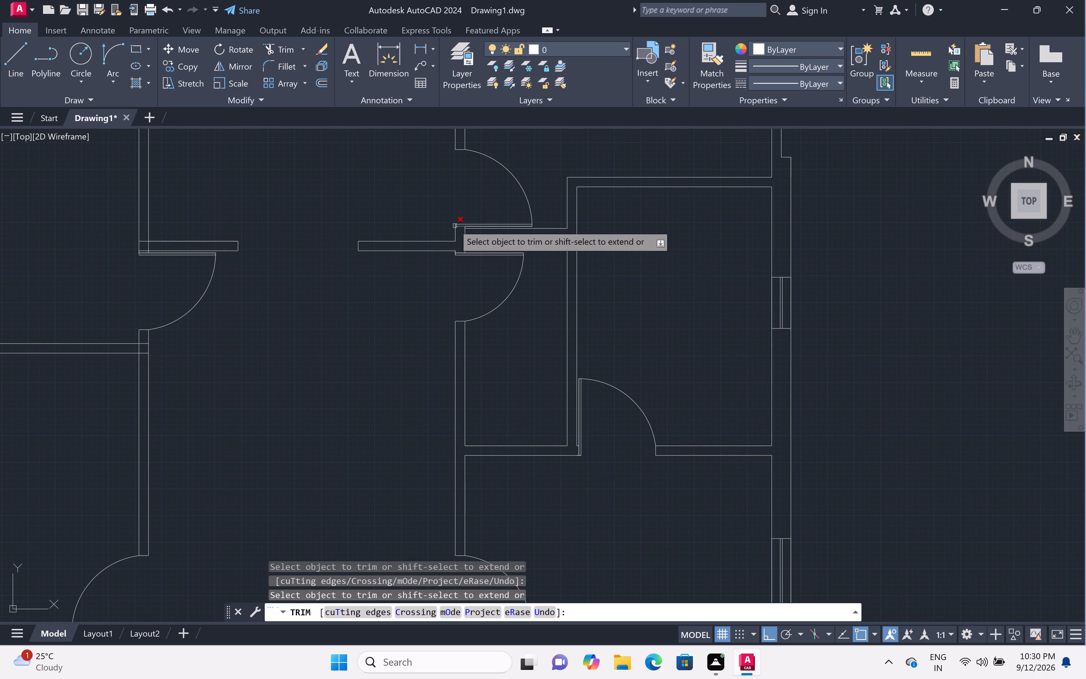
scroll(454, 225, up, 3)
double_click(520, 251)
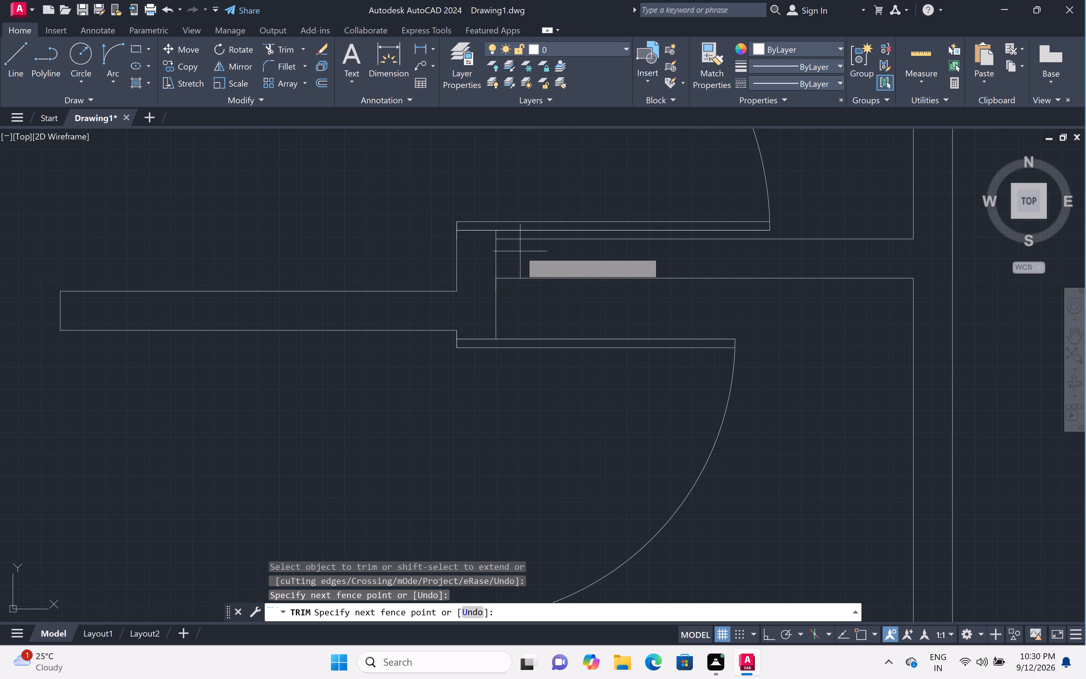
click(492, 255)
Trim the overlapping lines where the hall opening's left stub wall meets the top-left room's right wall, above the door.
scroll(473, 263, down, 3)
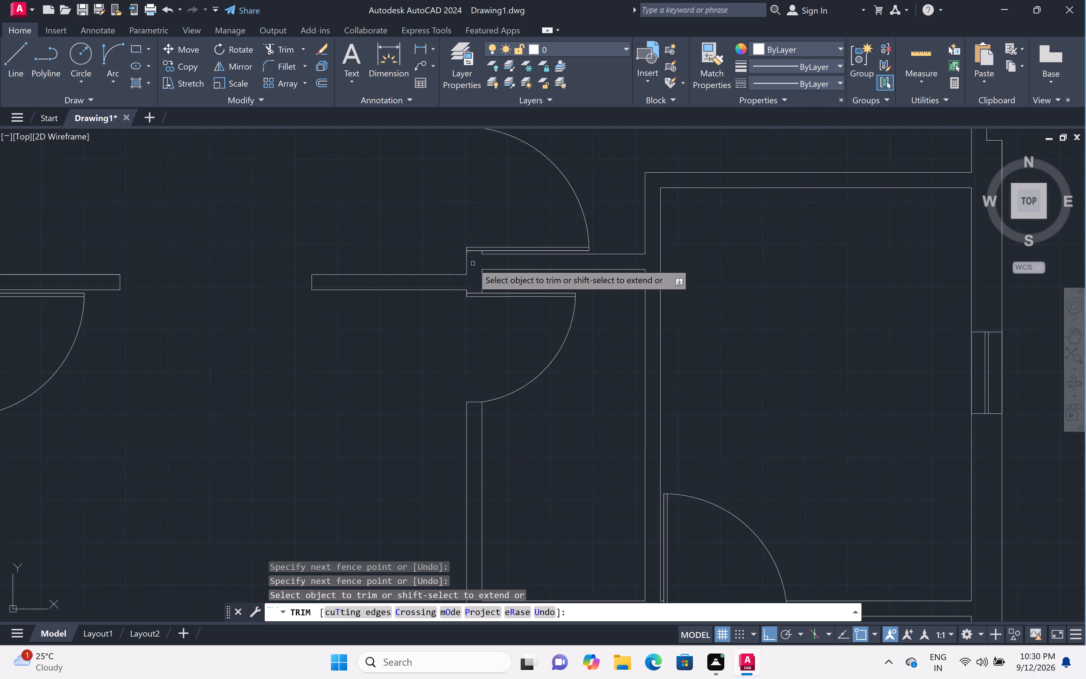
middle_drag(418, 237, 430, 306)
middle_drag(435, 354, 445, 433)
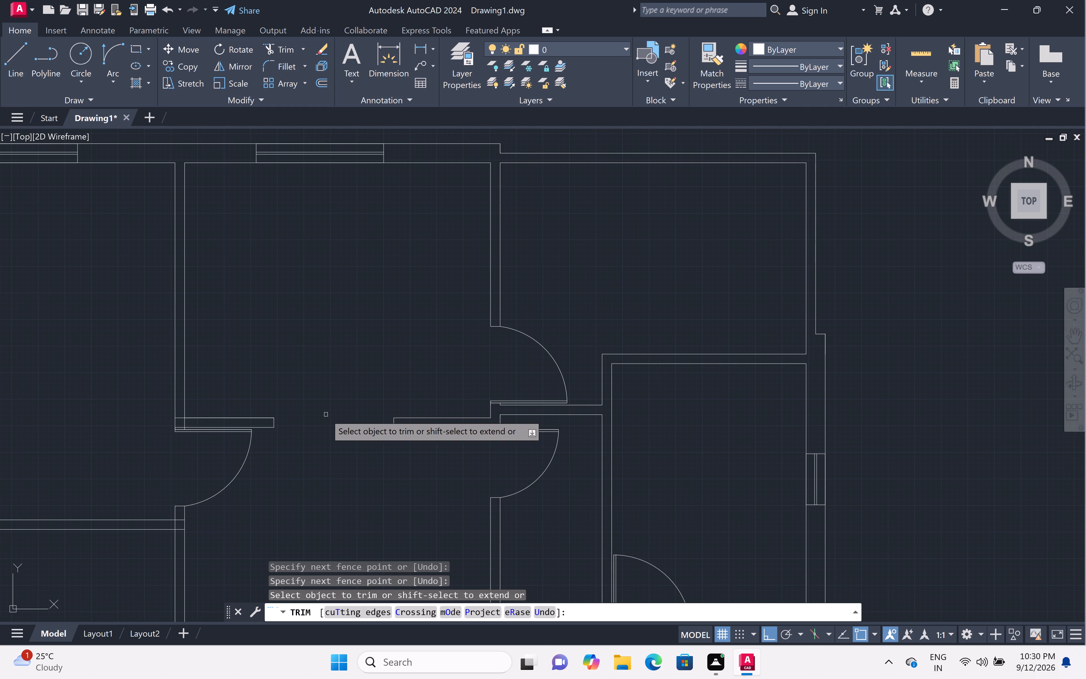
middle_drag(333, 413, 529, 374)
scroll(370, 383, up, 3)
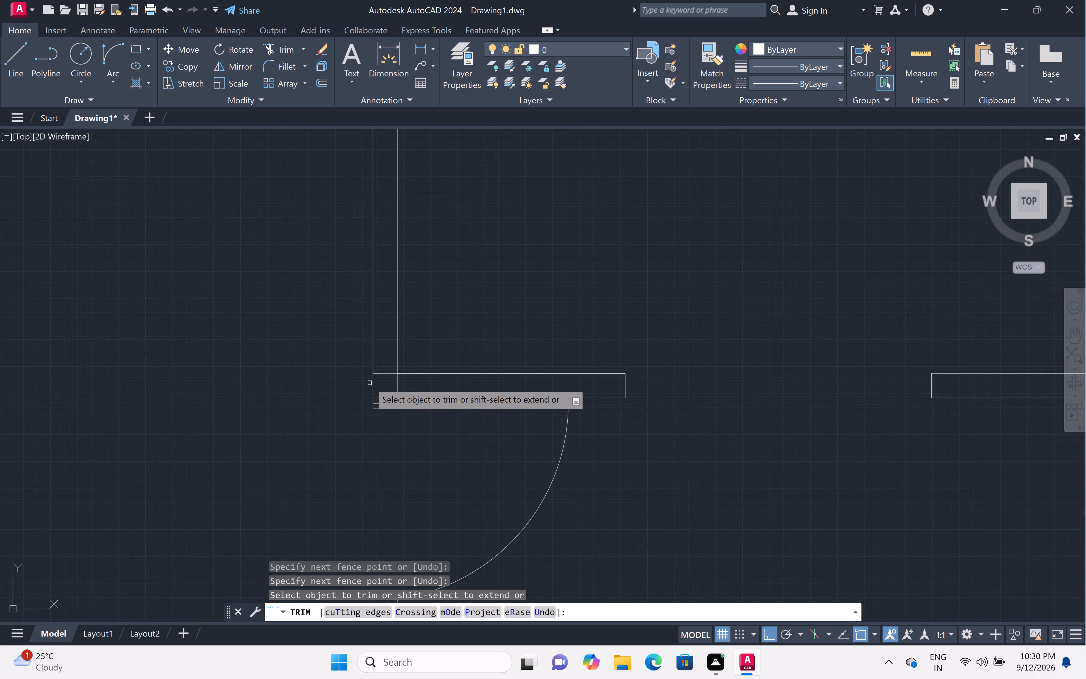
click(399, 362)
click(401, 373)
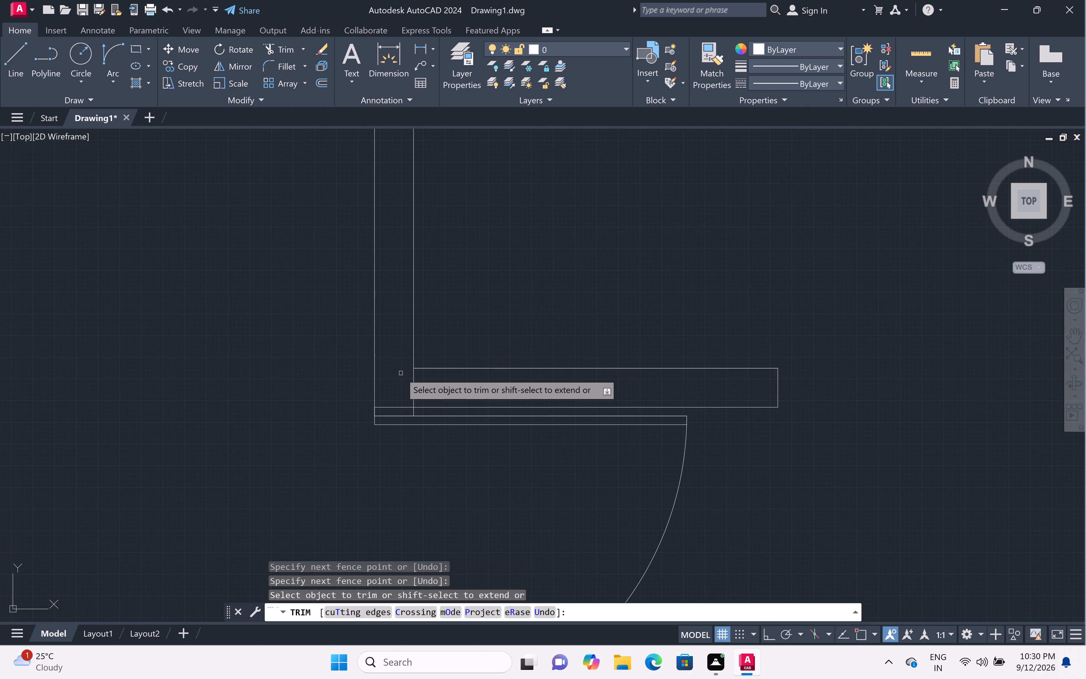
drag(410, 392, 412, 394)
click(437, 392)
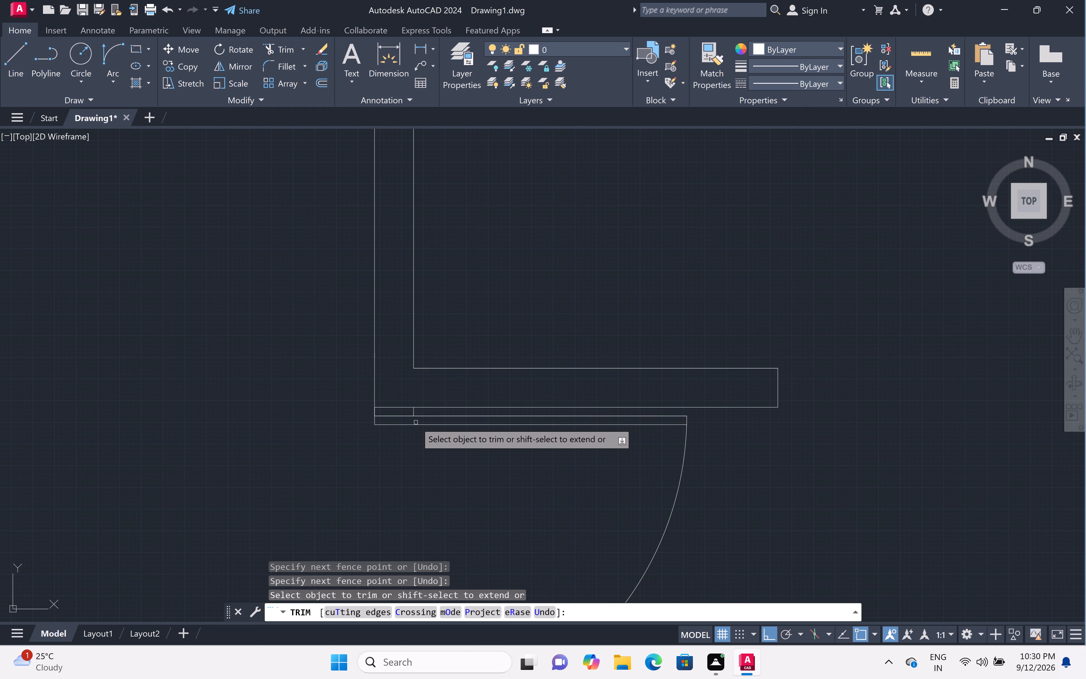
scroll(416, 422, up, 2)
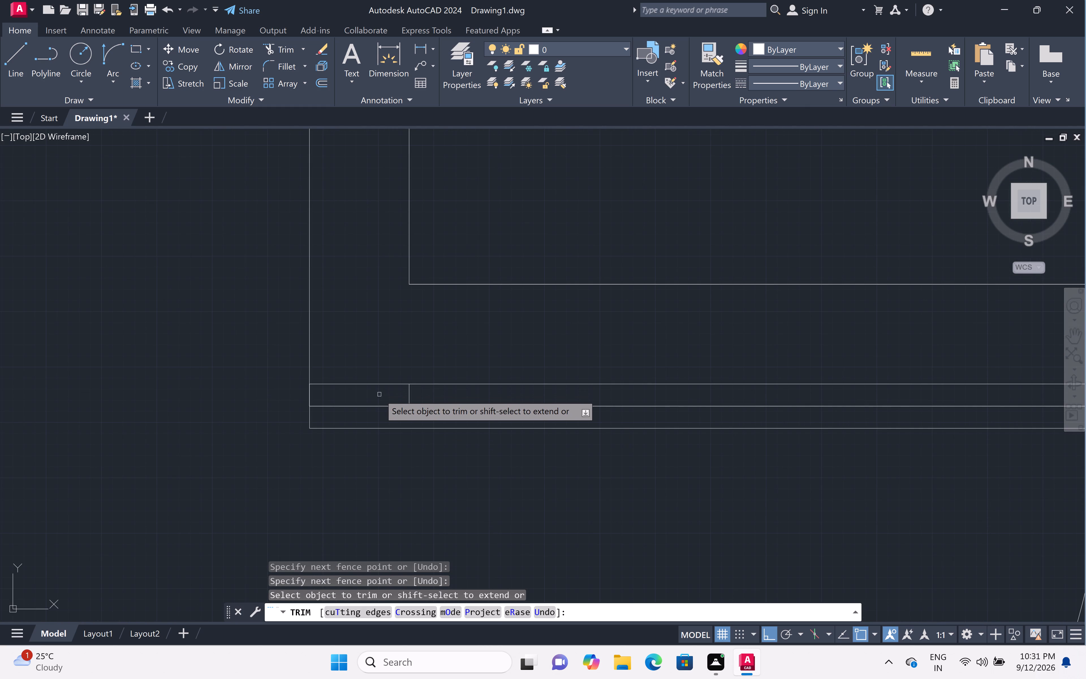
click(379, 394)
click(385, 374)
scroll(386, 367, down, 4)
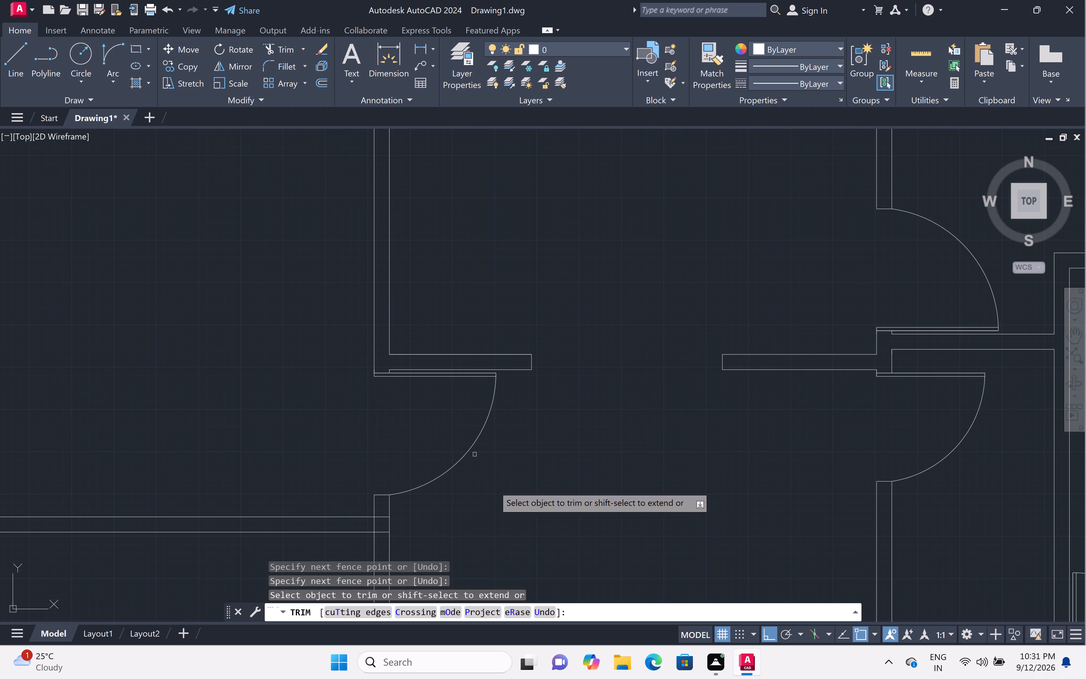
Trim the crossing lines where the wall between the two left rooms meets the hall's left wall, just below the upper door.
middle_drag(495, 490, 630, 268)
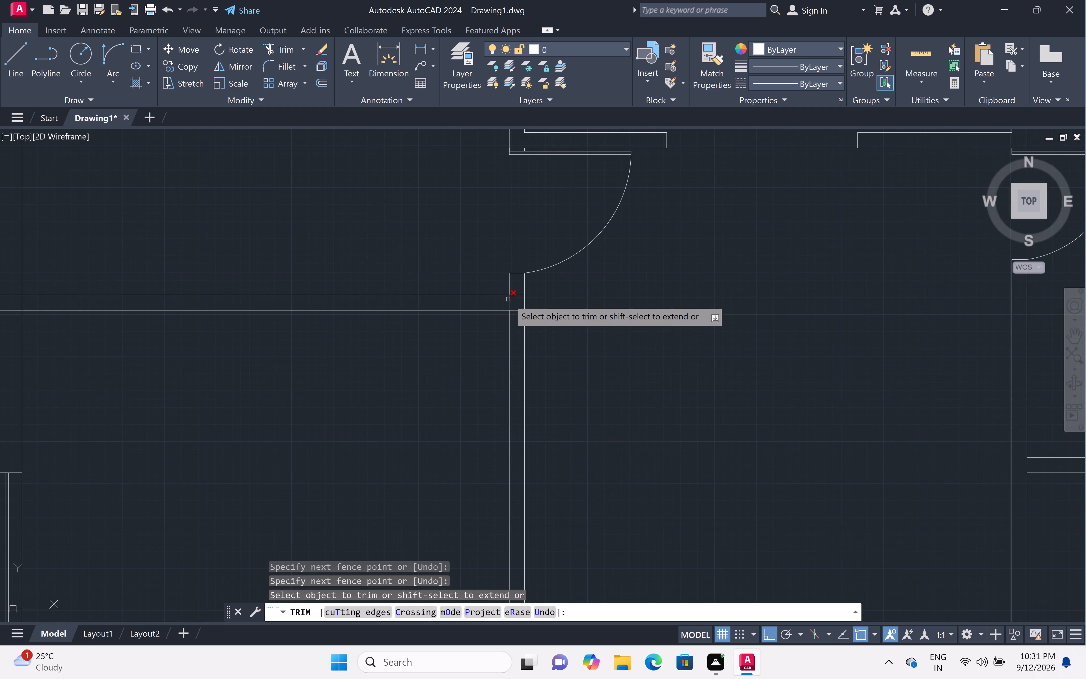
scroll(509, 299, up, 3)
click(537, 274)
drag(535, 398, 535, 391)
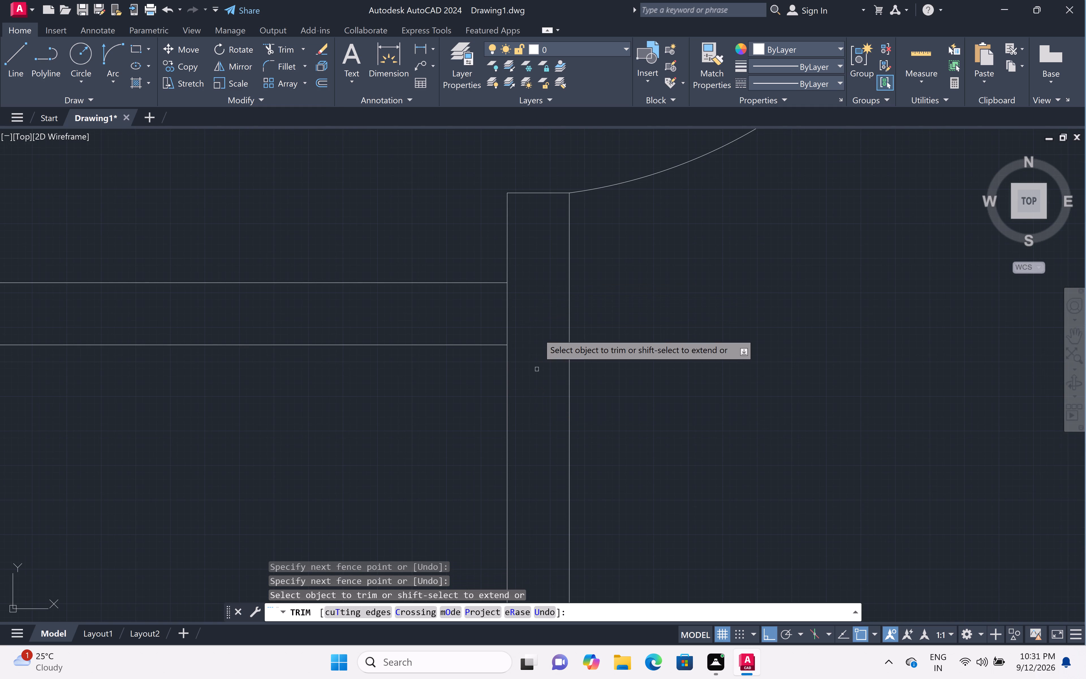
click(538, 317)
click(360, 324)
Trim the overlapping lines where the entrance hall's top wall meets its left wall, below the lower-left room's door.
scroll(370, 318, down, 6)
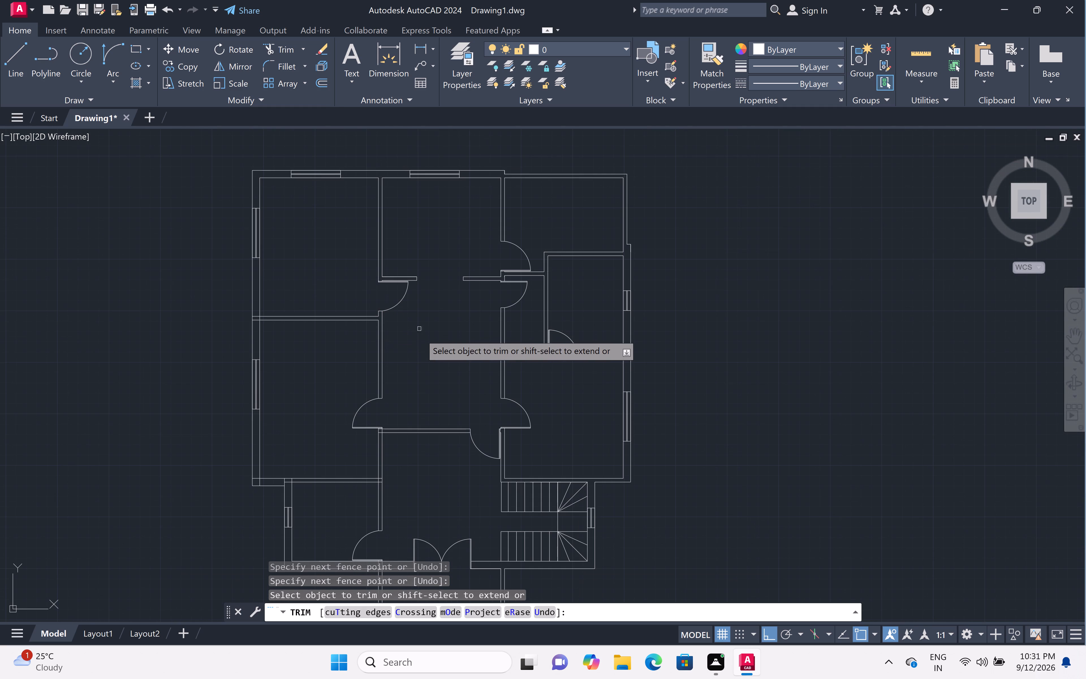
middle_drag(408, 348, 499, 280)
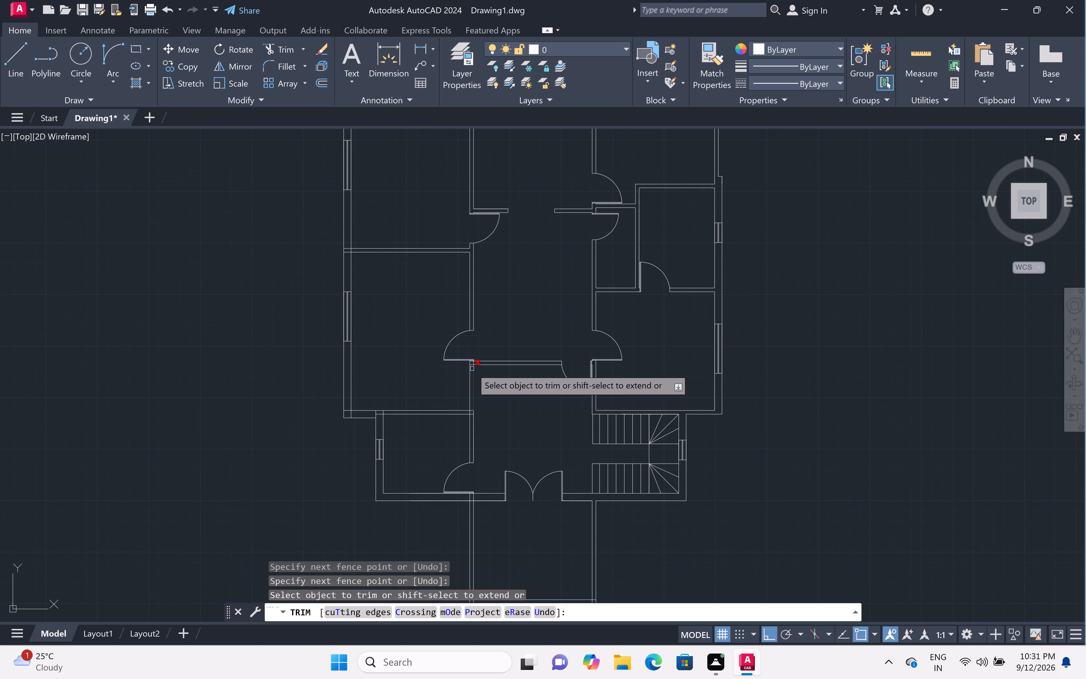
scroll(471, 367, up, 6)
click(478, 260)
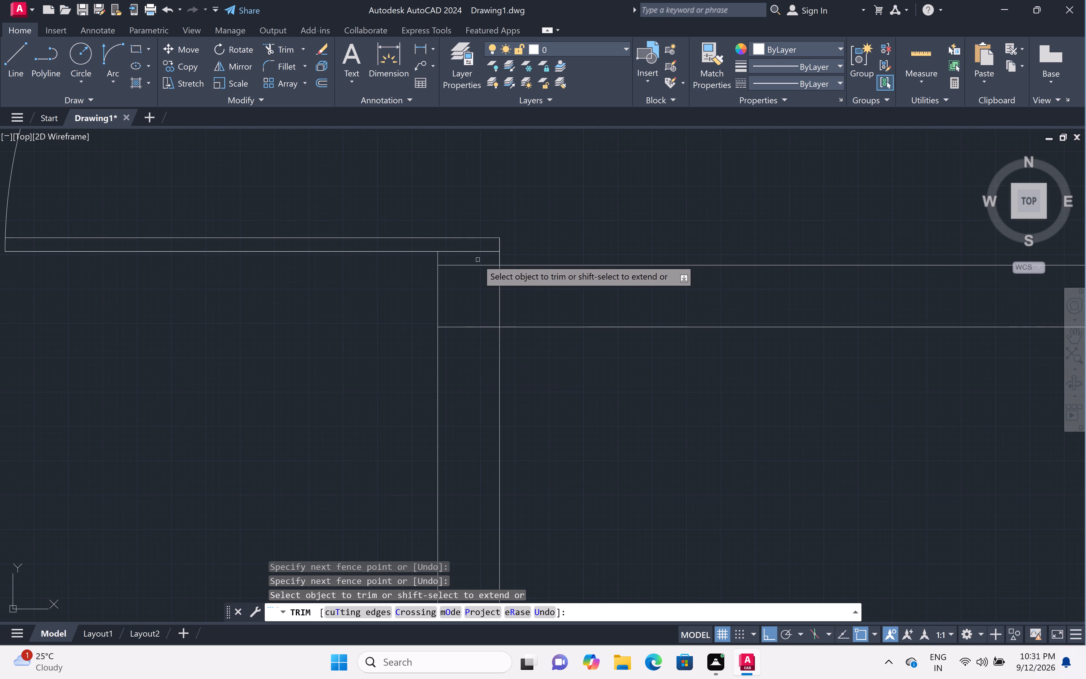
click(466, 360)
click(477, 300)
click(566, 300)
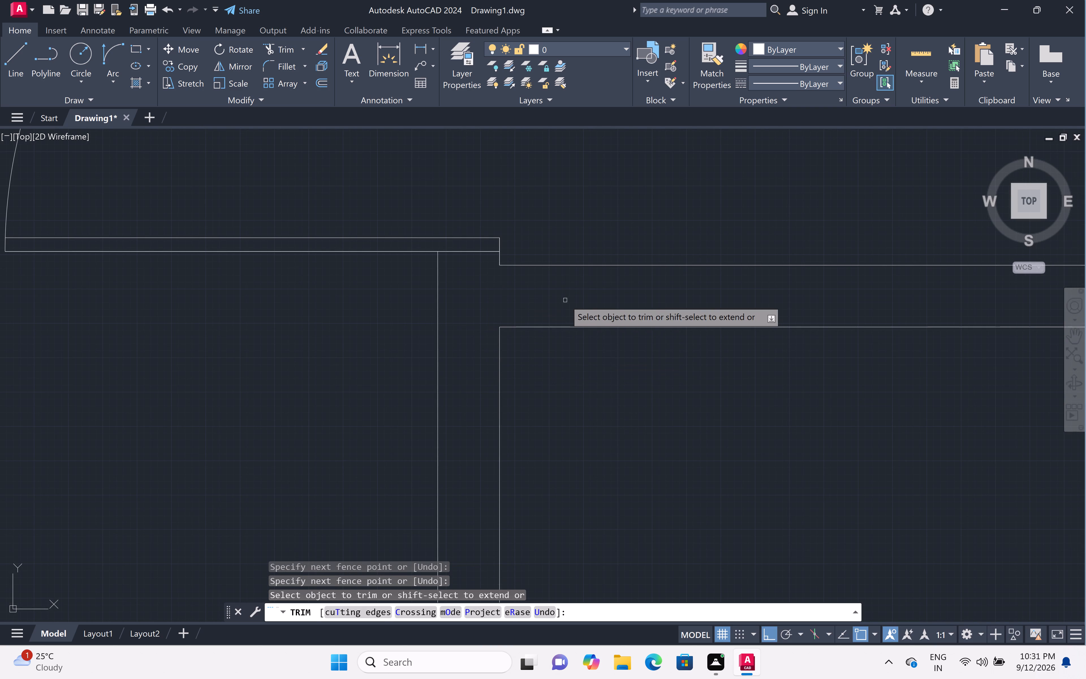
Trim the crossing lines where the lower-left room's bottom wall meets the entrance hall's left wall.
scroll(565, 300, down, 6)
scroll(563, 351, up, 4)
scroll(534, 327, up, 2)
click(536, 315)
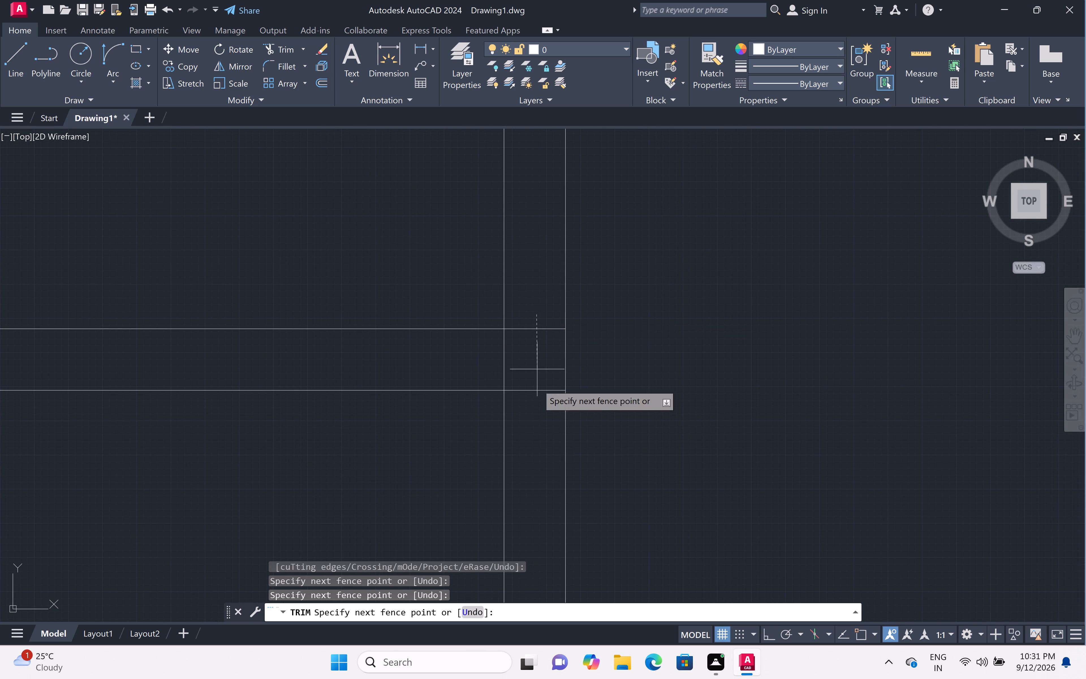
click(536, 429)
click(528, 369)
click(452, 371)
Trim the crossing lines where the front wall meets the wall below the small bottom-left room's door.
scroll(452, 370, down, 5)
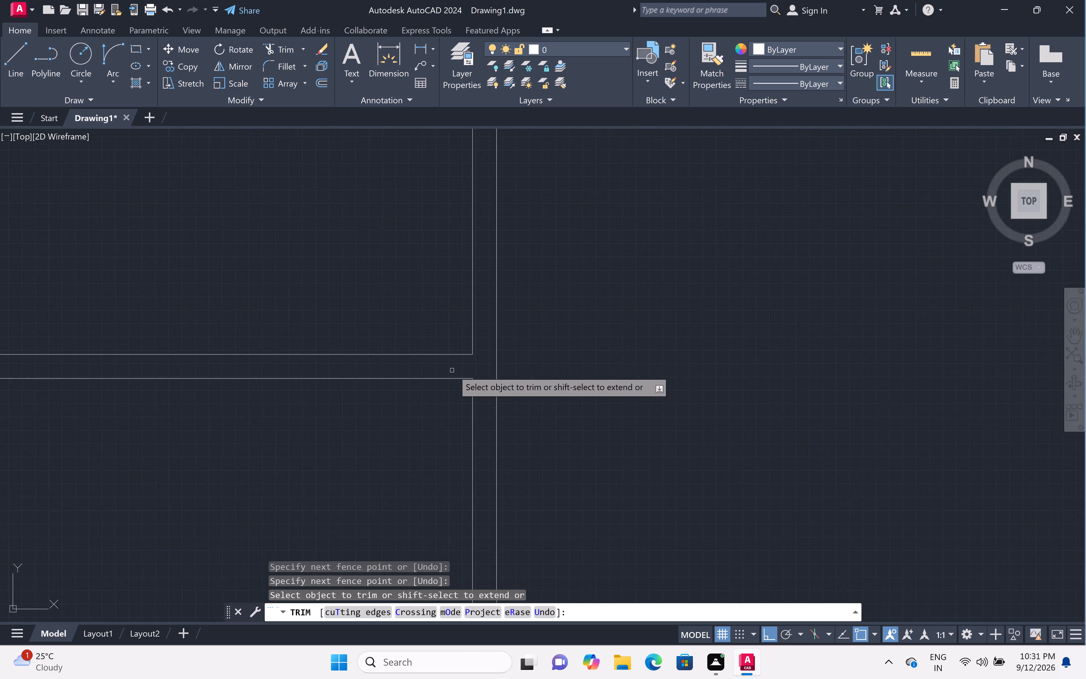
middle_drag(490, 375, 551, 312)
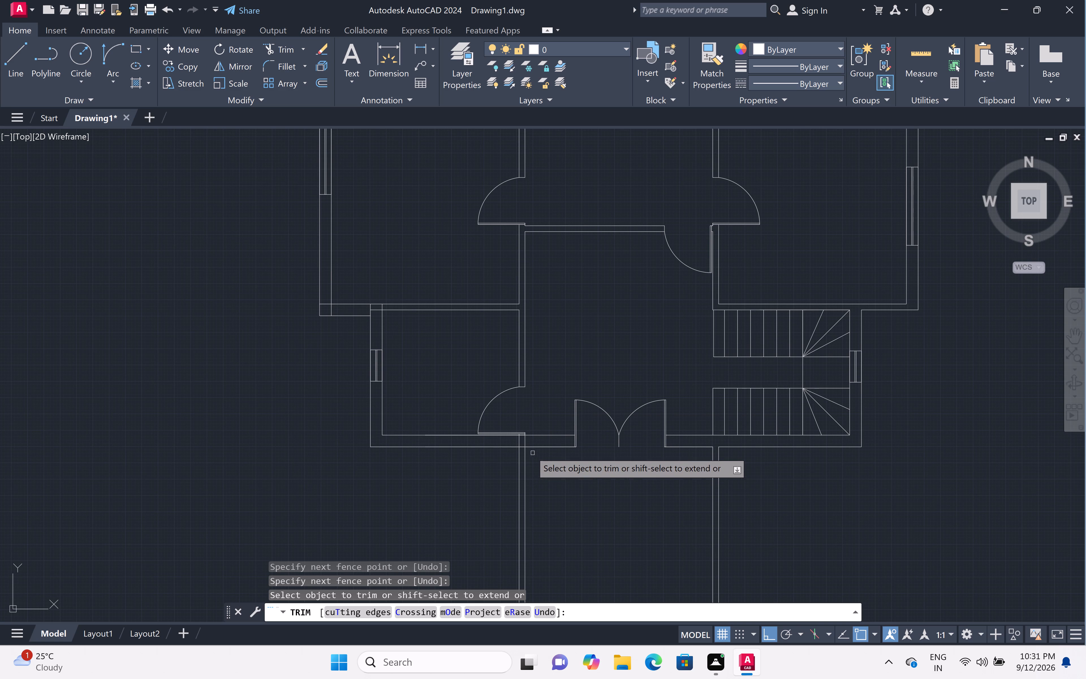
scroll(519, 429, up, 4)
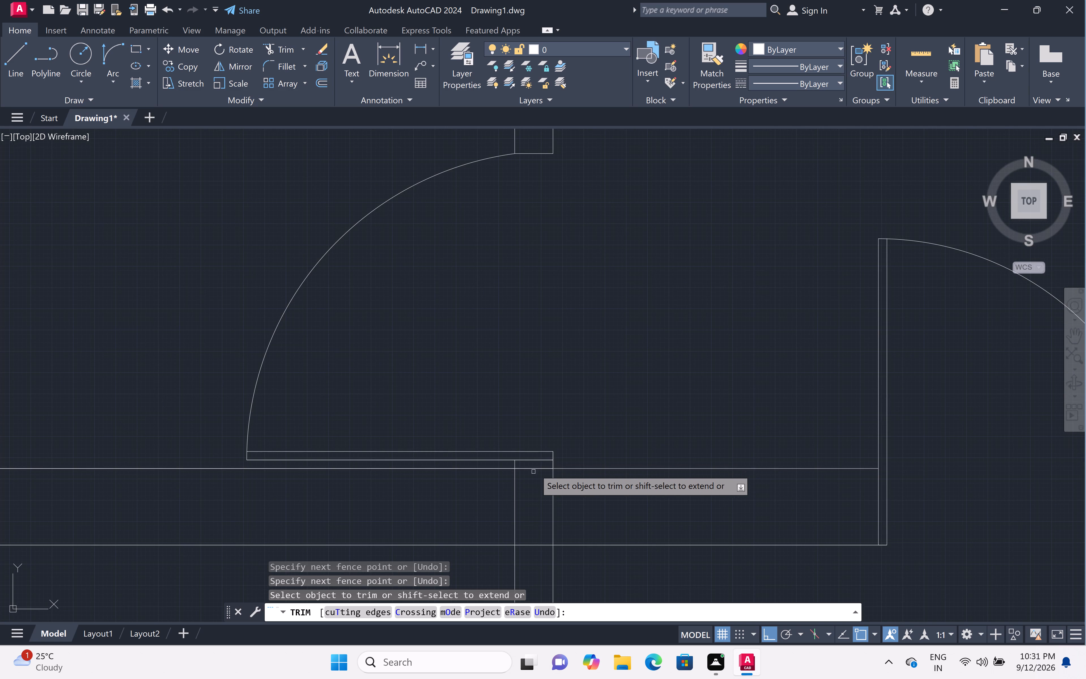
click(536, 467)
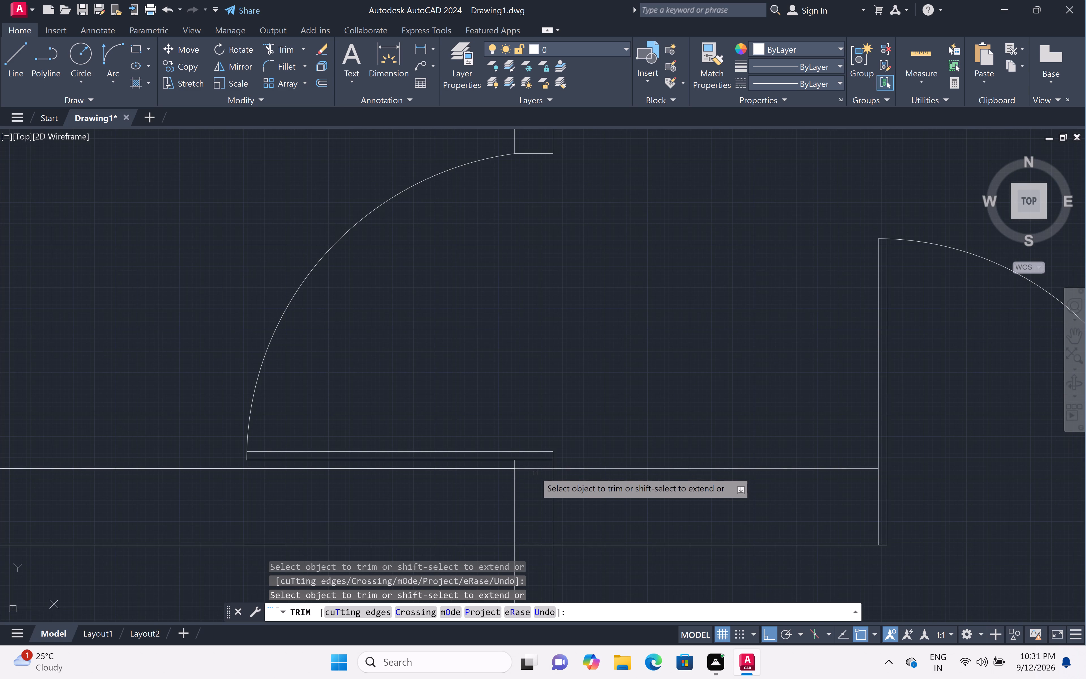
double_click(531, 465)
double_click(532, 497)
click(474, 504)
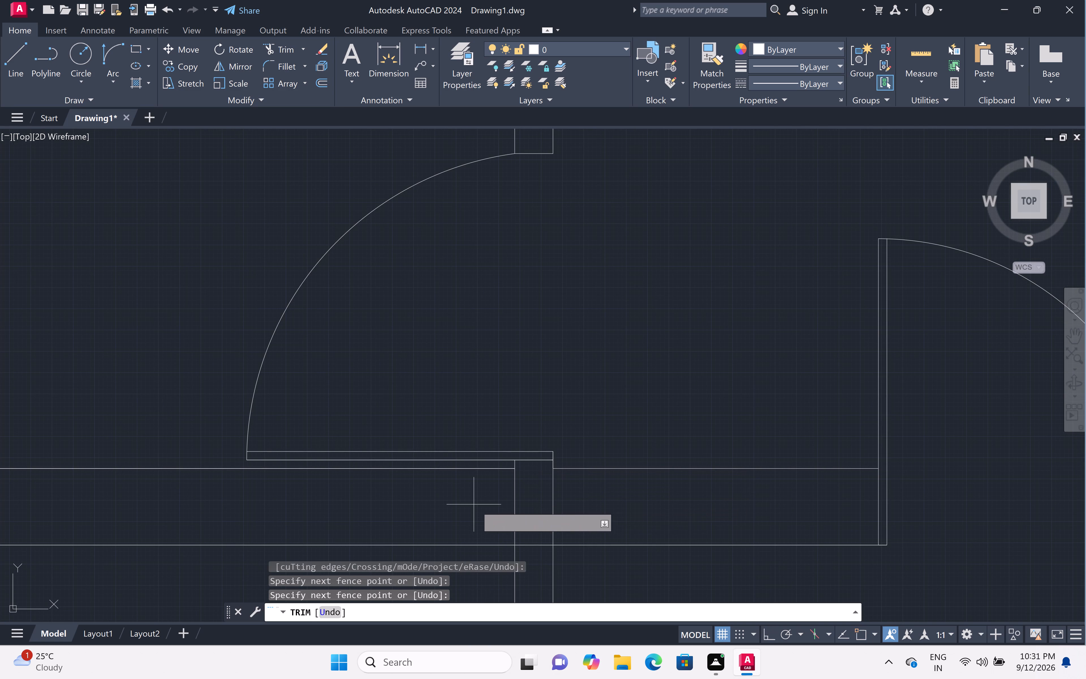
click(614, 513)
Trim the overlapping lines at the small bottom-left room's top-left corner, where it joins the larger room's bottom wall.
scroll(614, 491, down, 5)
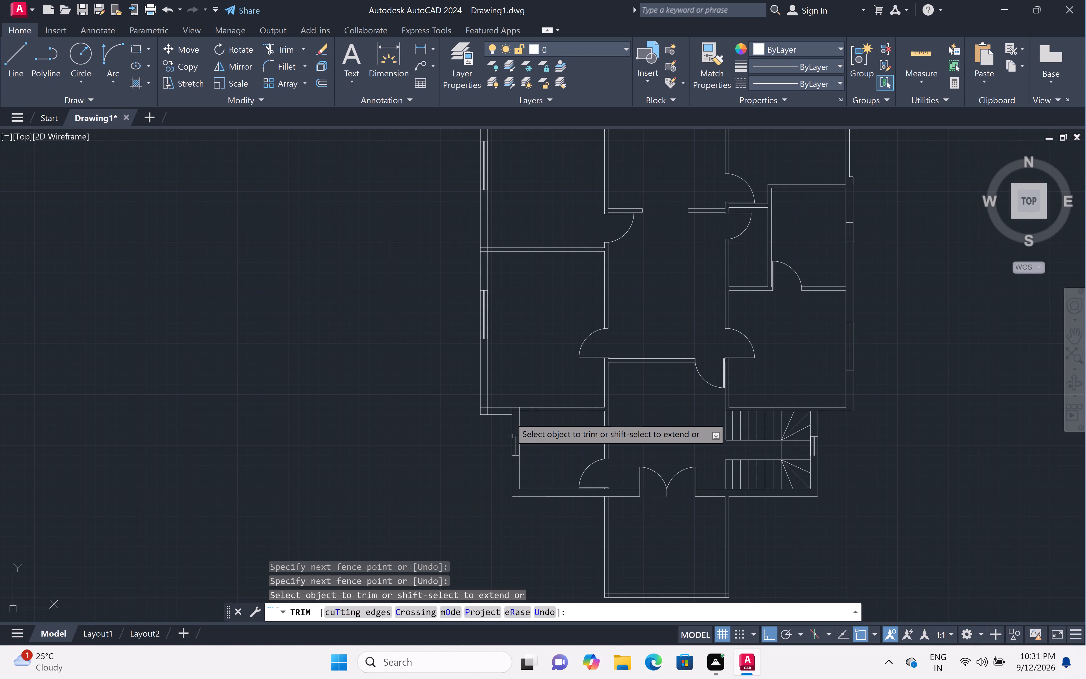
scroll(508, 407, up, 5)
click(529, 450)
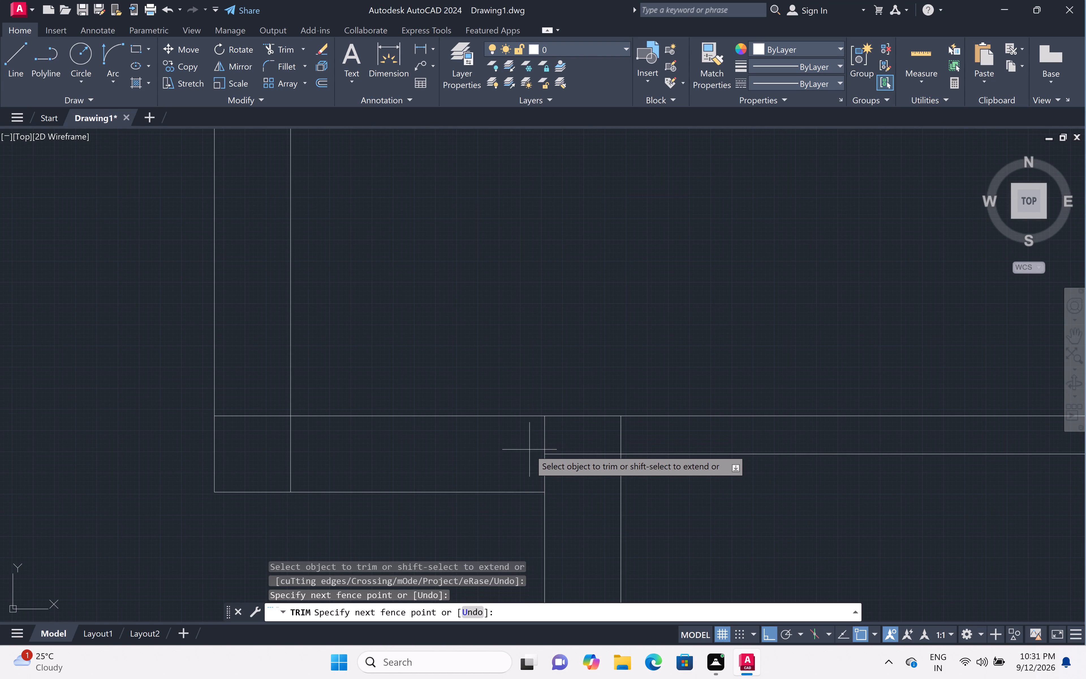
click(607, 438)
click(607, 438)
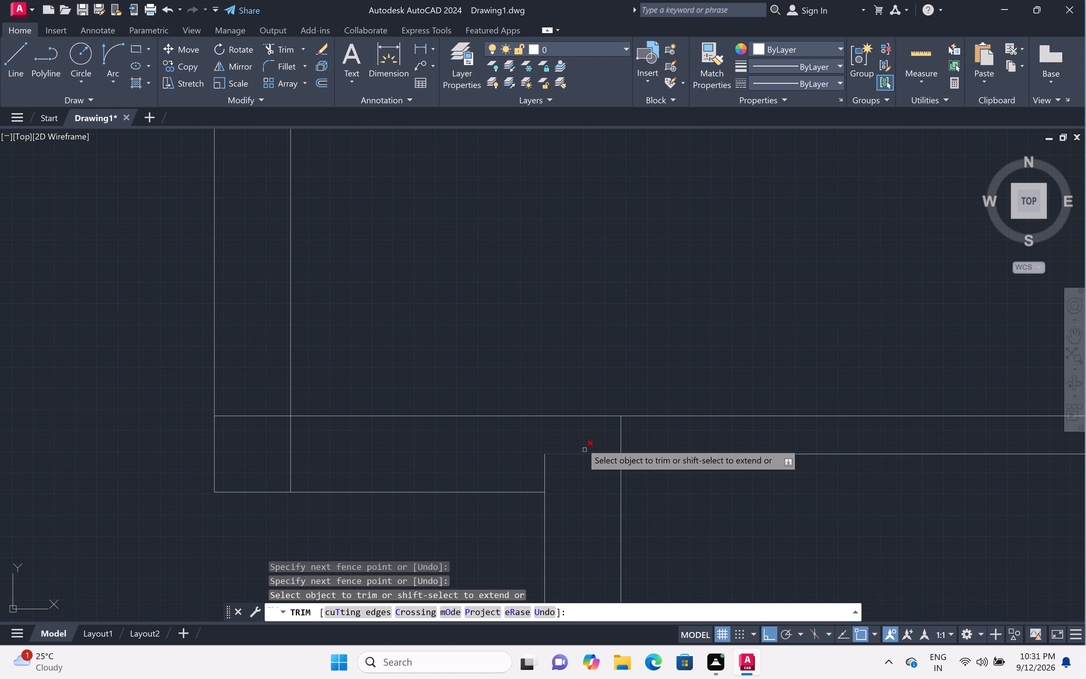
double_click(582, 442)
click(581, 475)
click(573, 474)
click(523, 474)
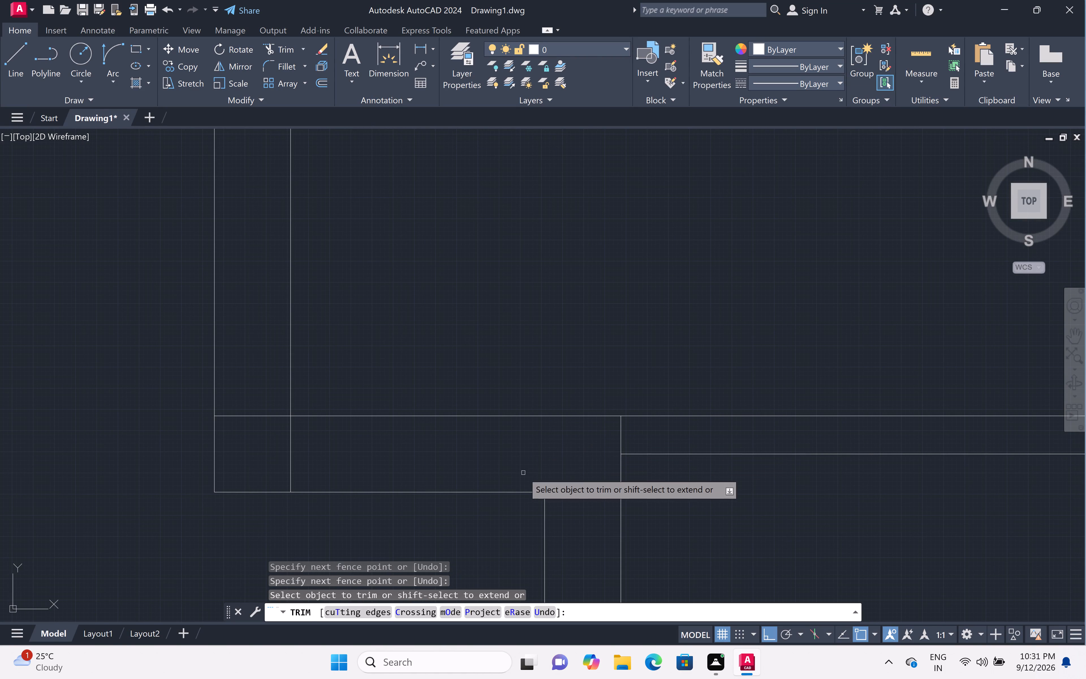
click(642, 433)
click(584, 435)
Trim the overlapping inner line ends out of the lower-left room's bottom-left outer wall corner.
scroll(584, 433, down, 4)
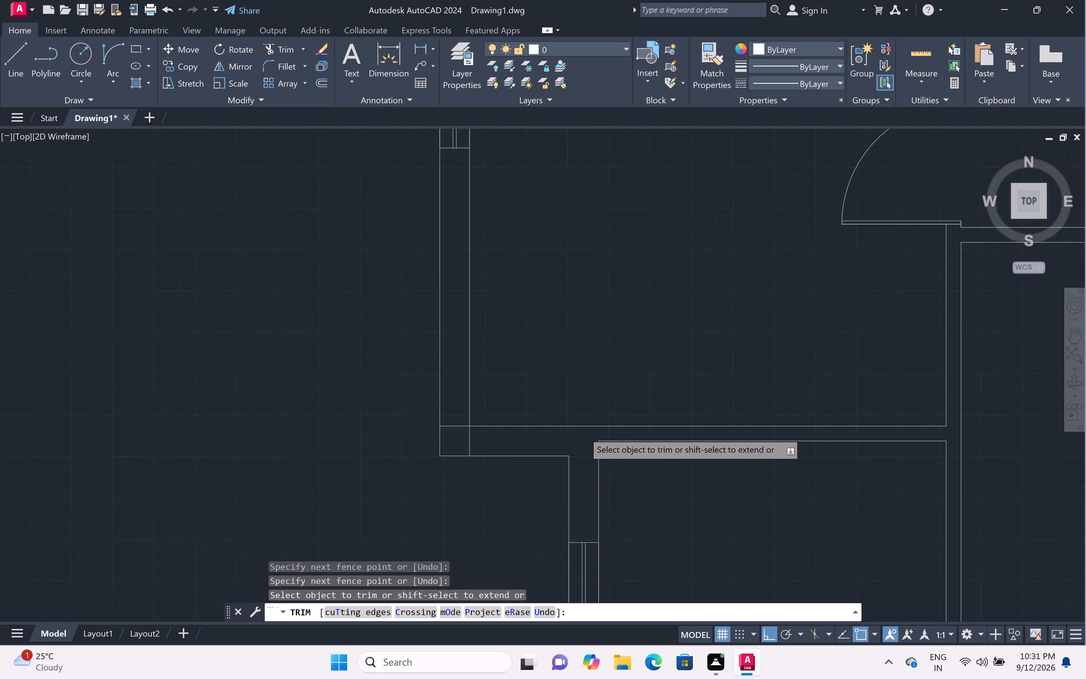
scroll(530, 432, up, 5)
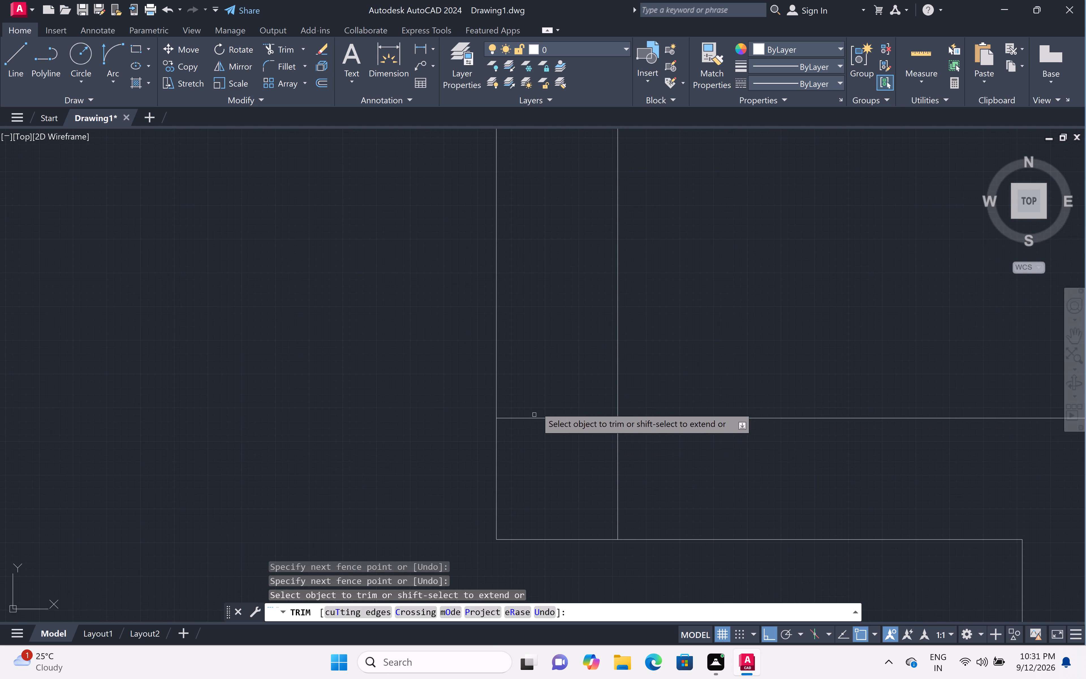
click(541, 395)
click(543, 454)
click(560, 465)
click(672, 464)
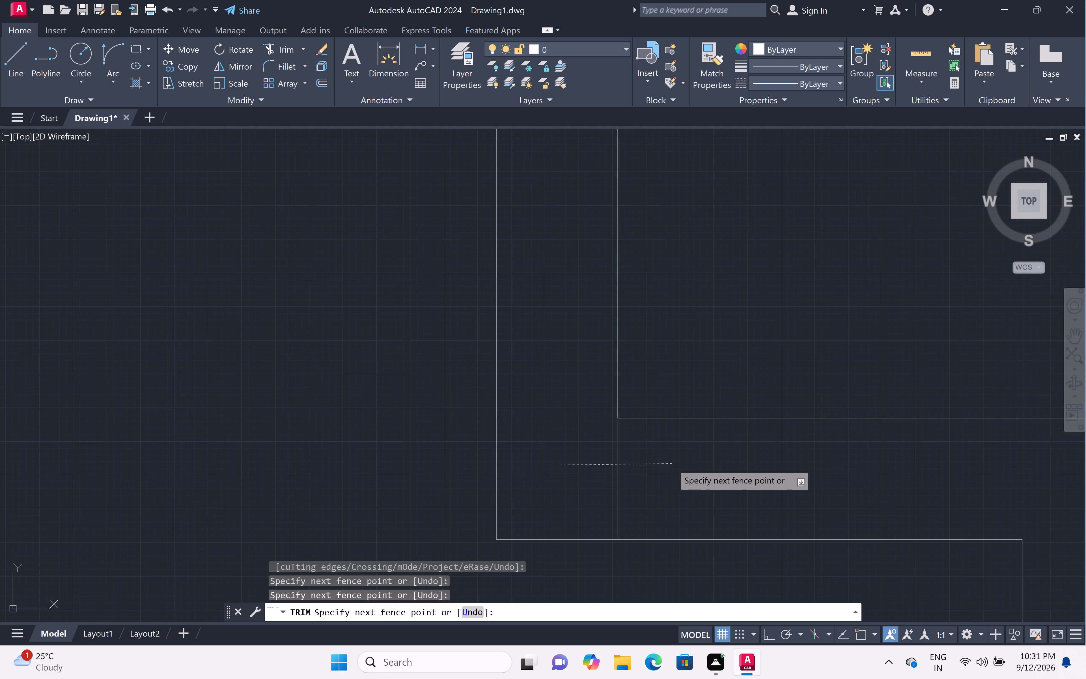
Trim the line ends where the wall between the two left rooms runs into the left exterior wall.
scroll(666, 455, down, 5)
scroll(682, 361, down, 4)
middle_drag(689, 325, 689, 326)
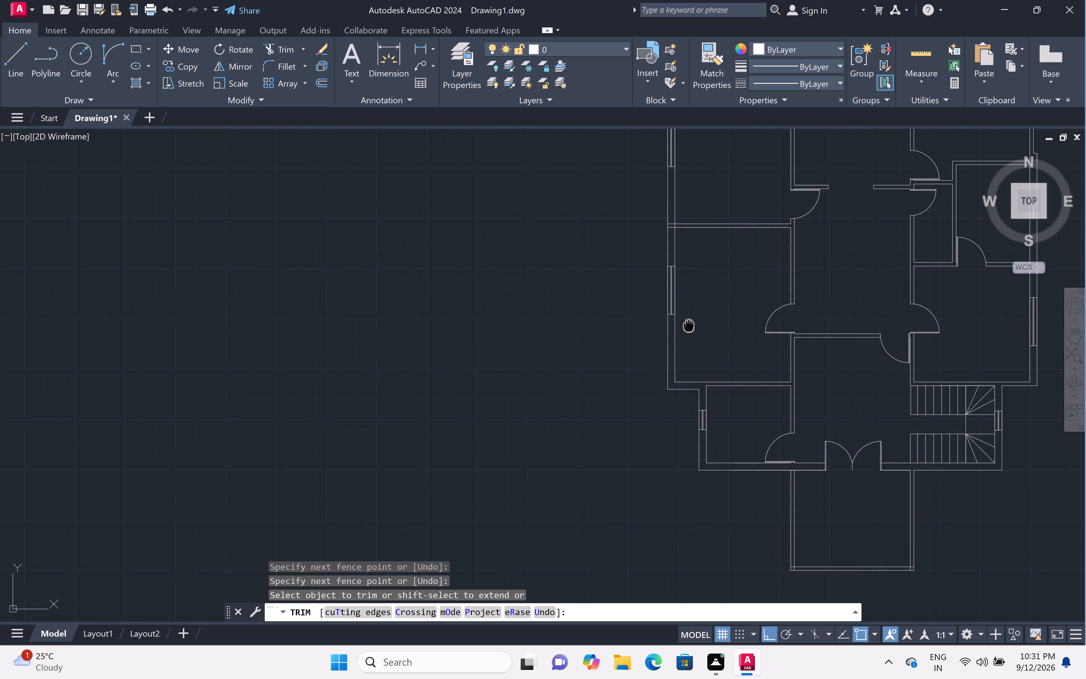
middle_drag(689, 326, 691, 476)
scroll(673, 373, up, 4)
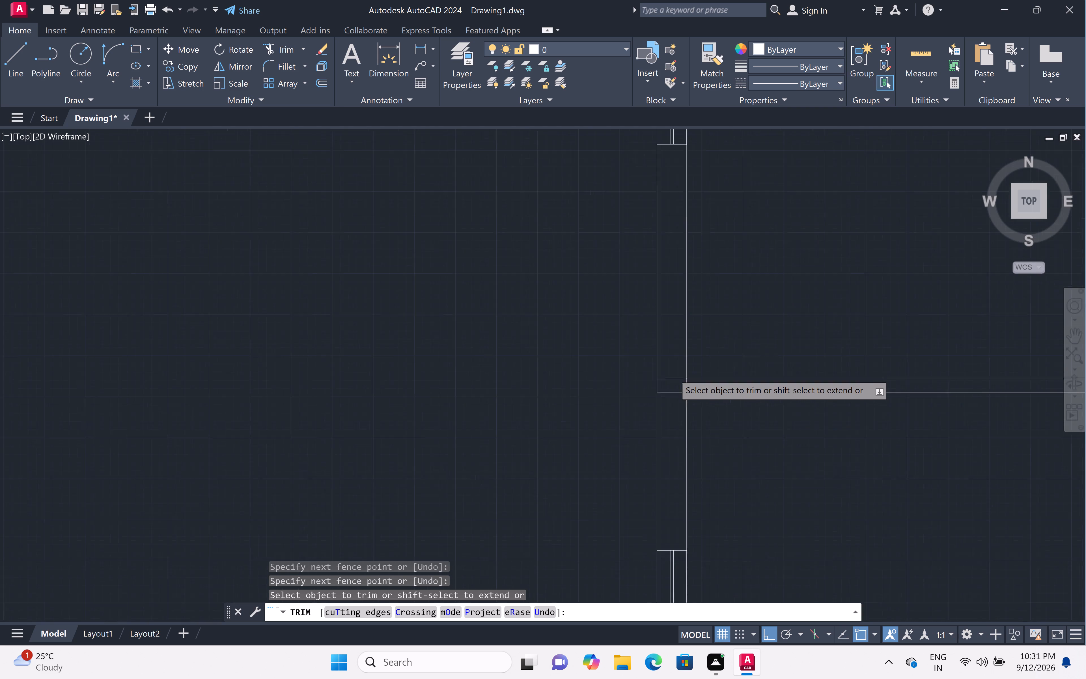
click(674, 375)
double_click(671, 430)
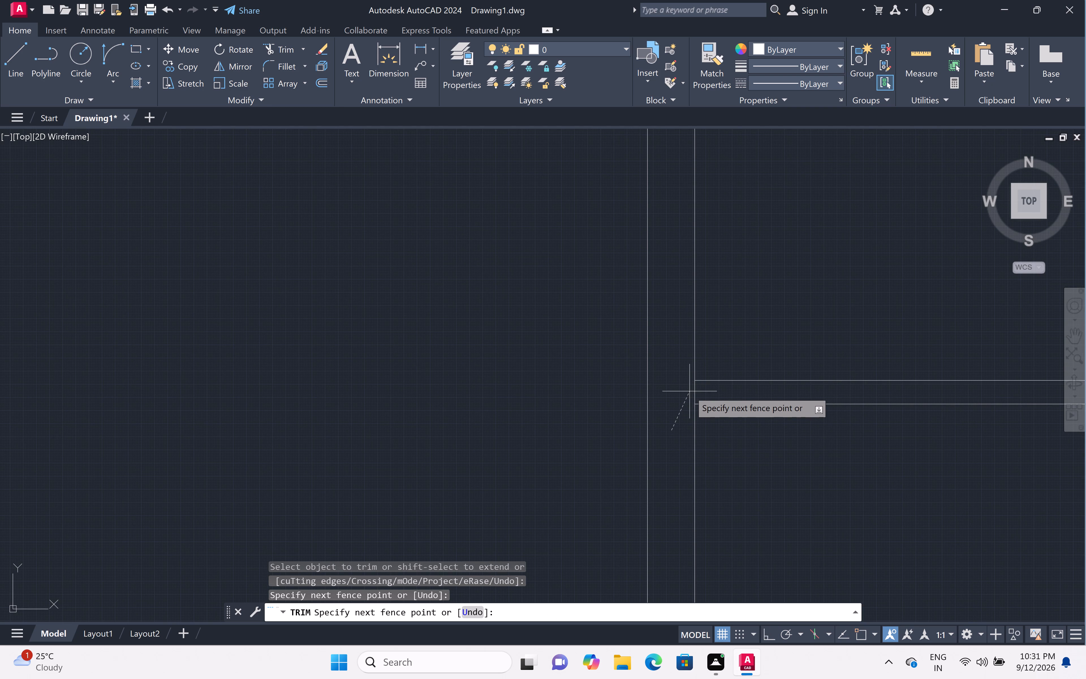
double_click(697, 395)
Review the floor plan's wall corners, junctions and door jambs for leftover overlapping lines.
scroll(675, 393, down, 3)
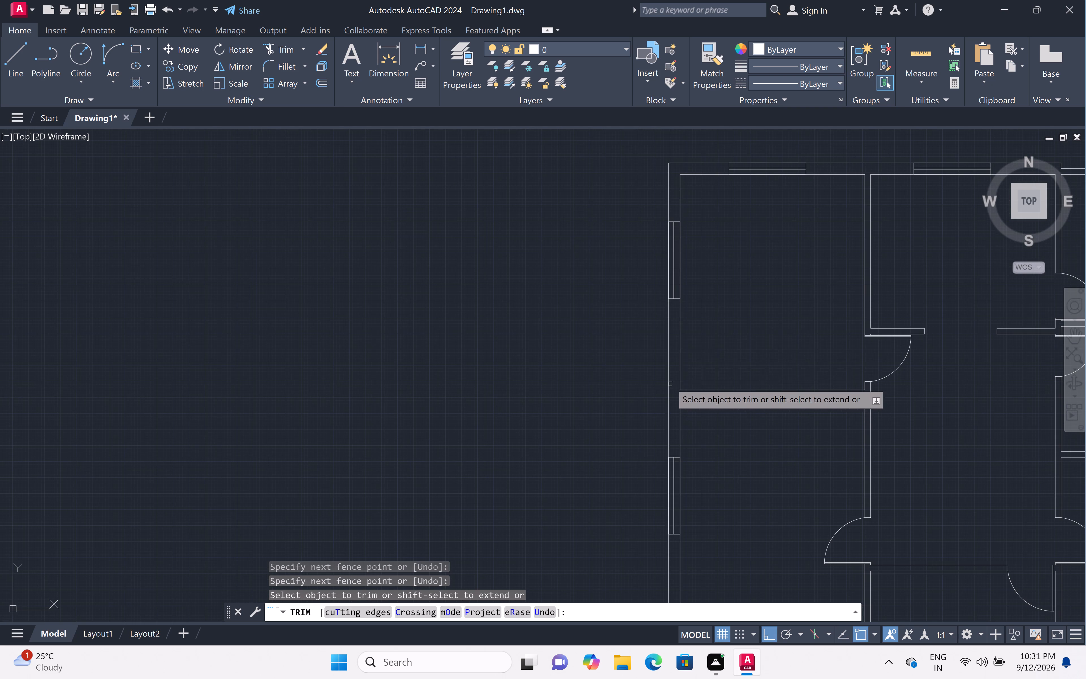
middle_drag(704, 321, 551, 320)
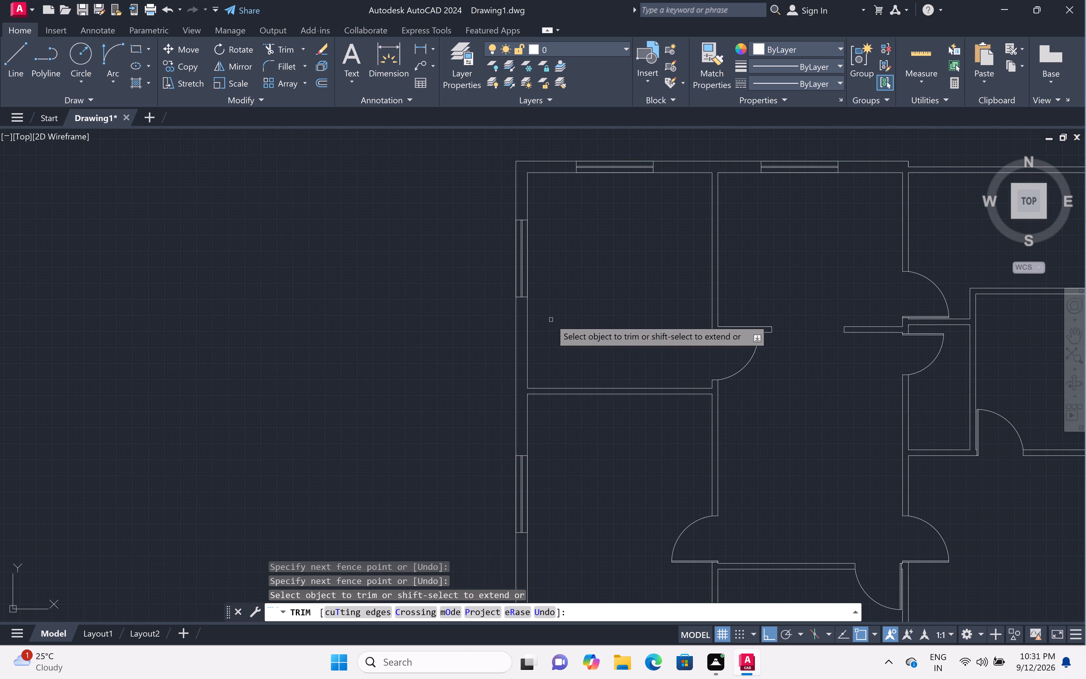
scroll(584, 332, down, 1)
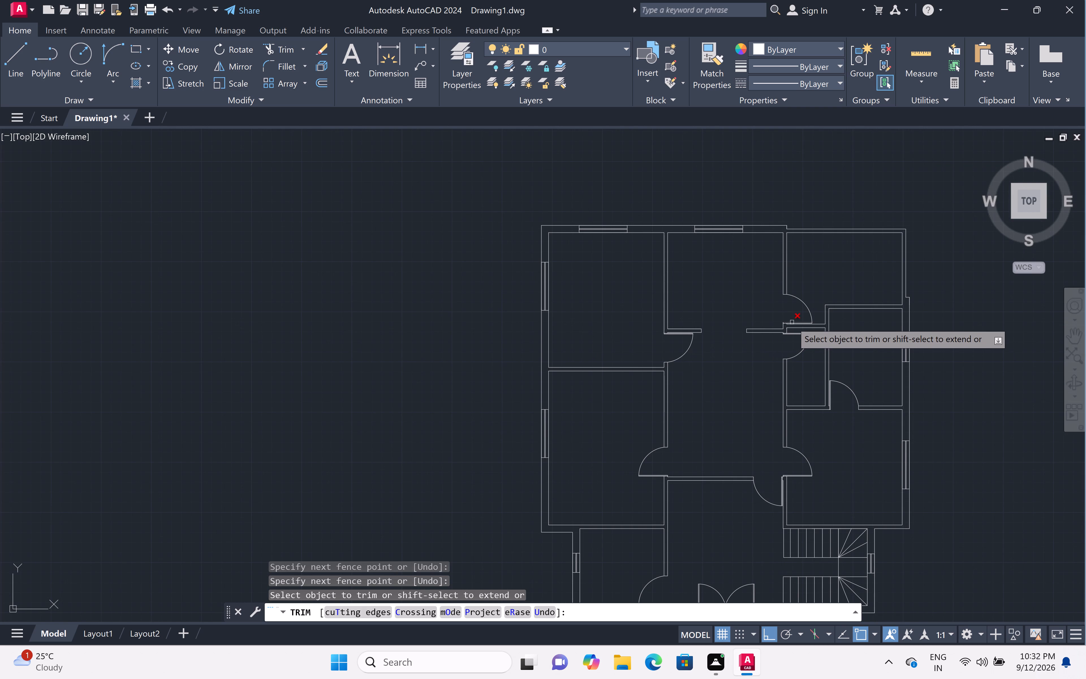
scroll(792, 322, up, 3)
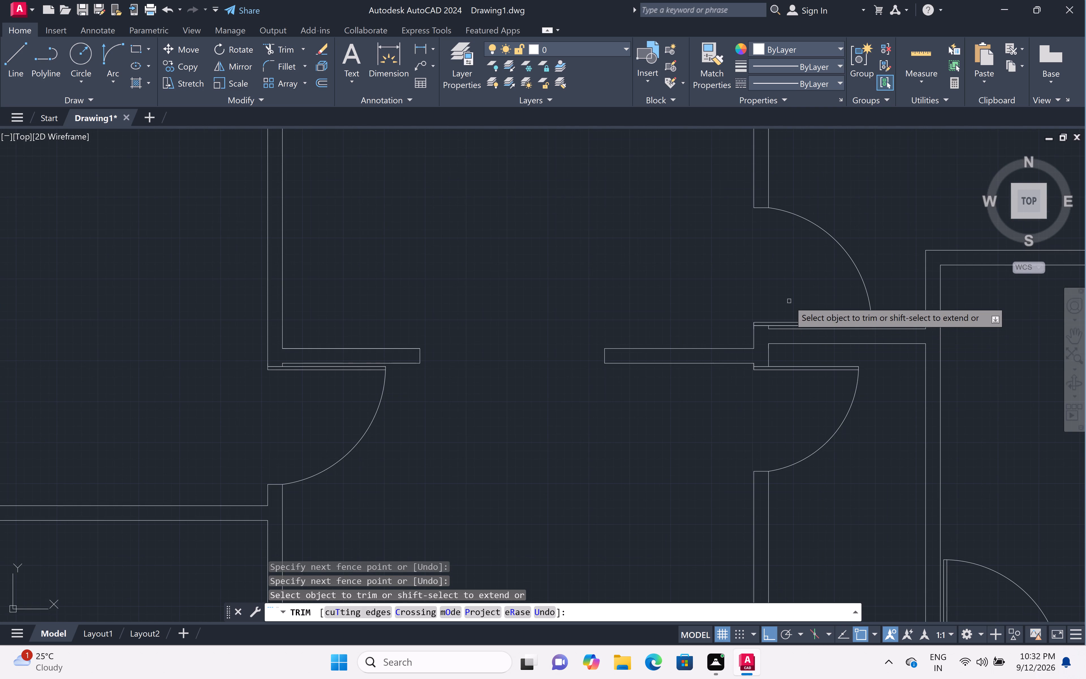
scroll(789, 301, down, 3)
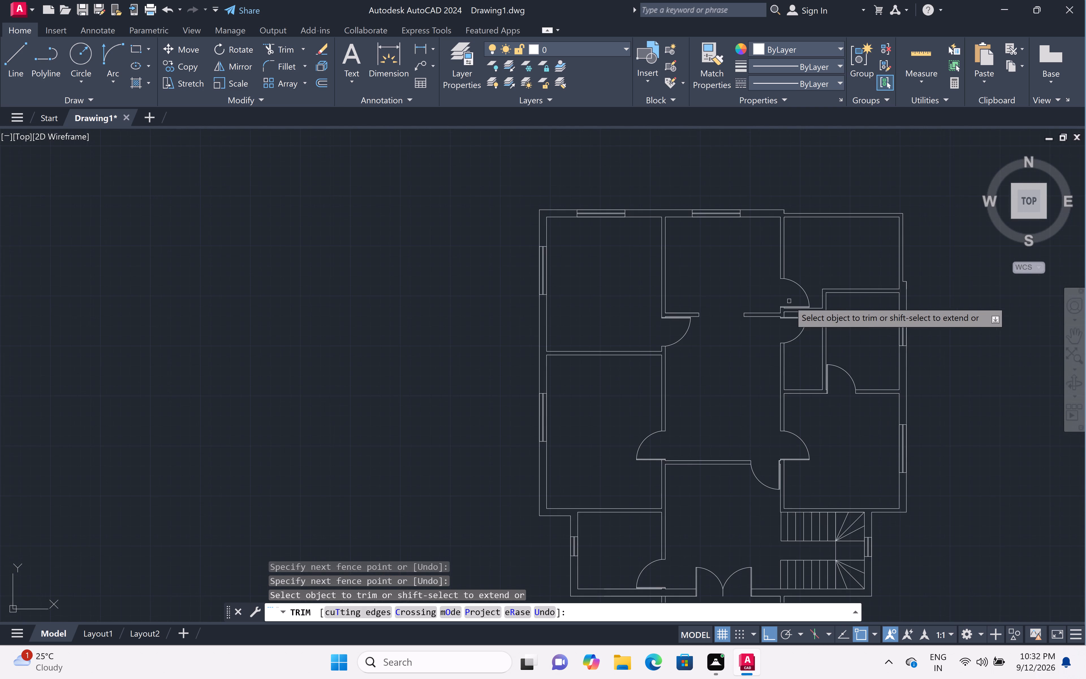
scroll(789, 301, down, 1)
middle_drag(746, 385, 688, 370)
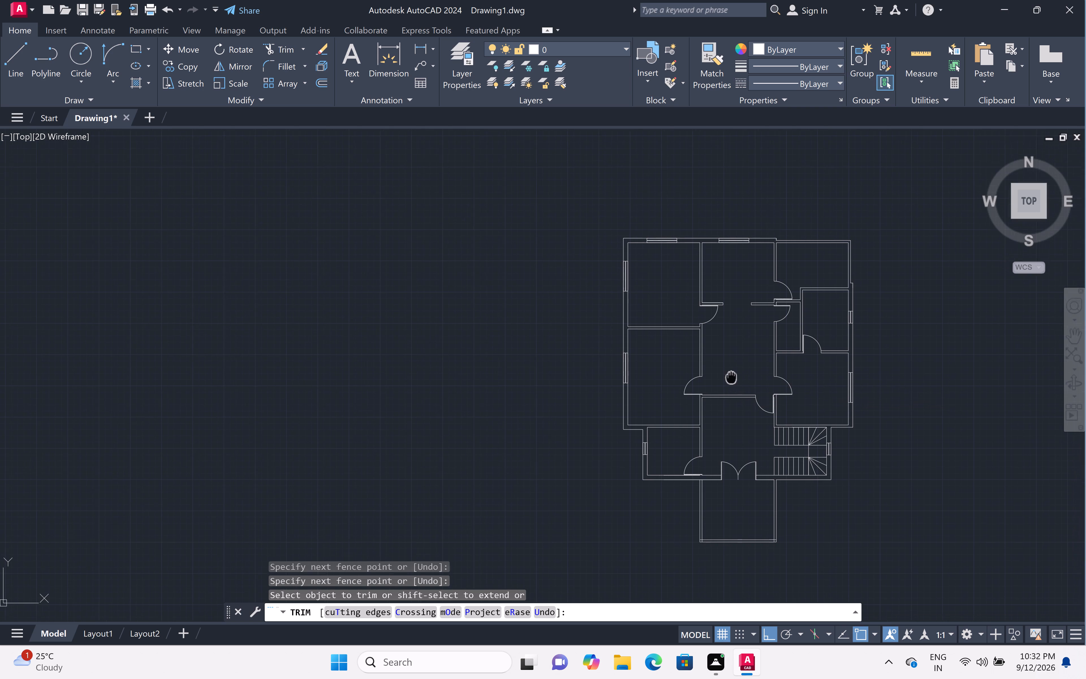
Hatch the top-left exterior wall corner and the top wall section between the two windows with a solid fill in colour 0,0,0.
middle_drag(688, 370, 639, 356)
middle_drag(639, 356, 635, 355)
middle_click(635, 355)
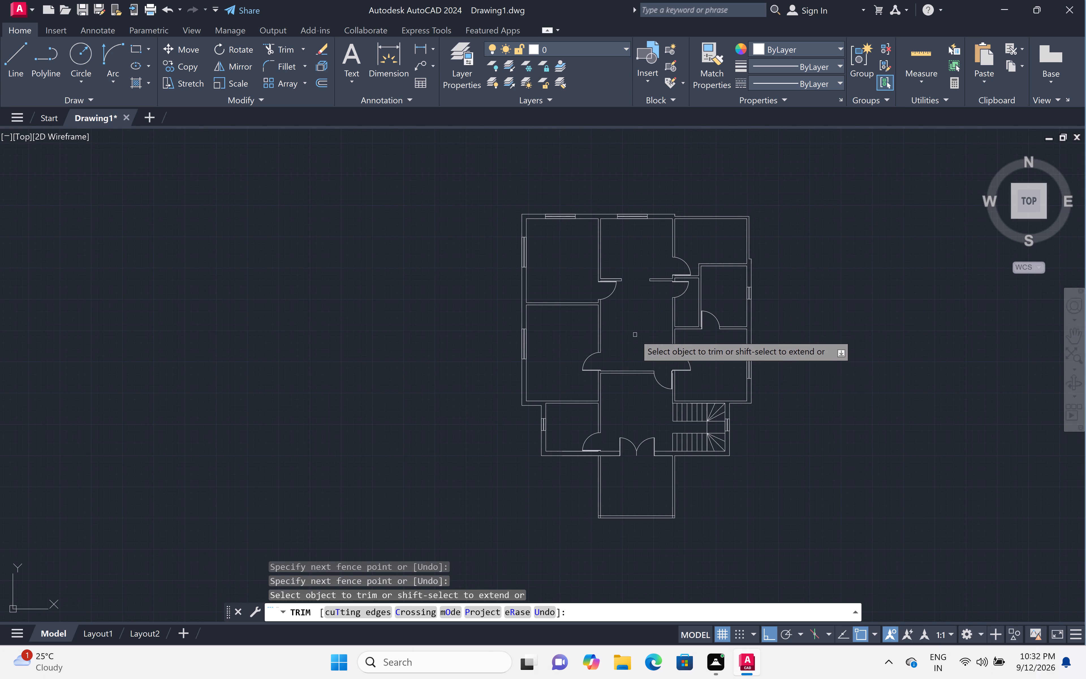
key(Escape)
text(h)
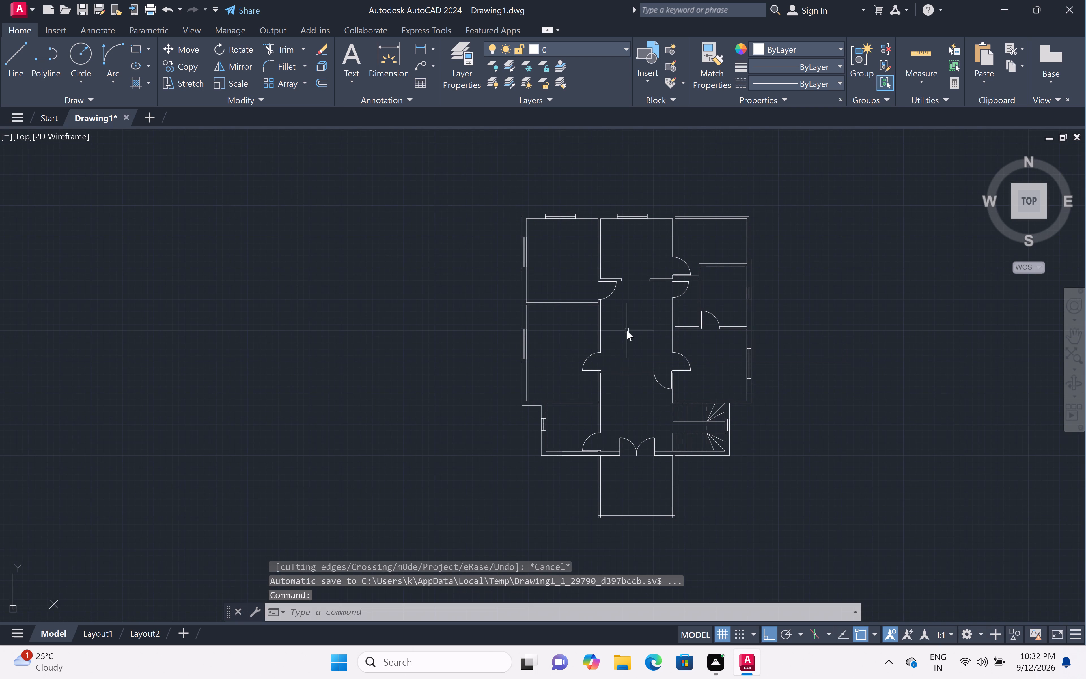
key(space)
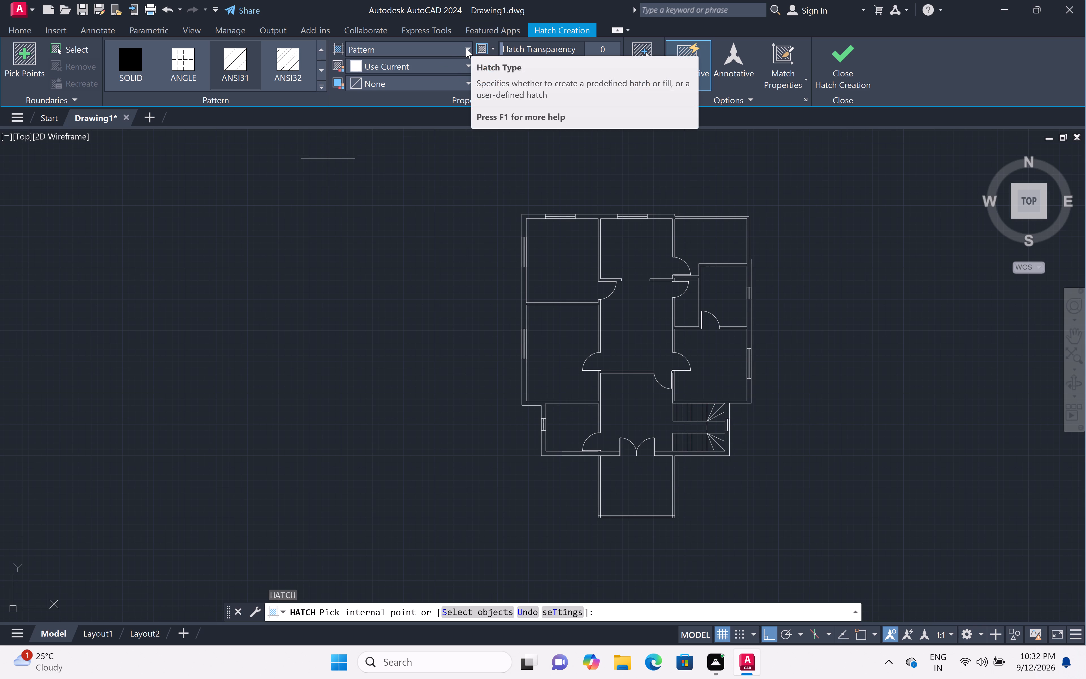
click(465, 48)
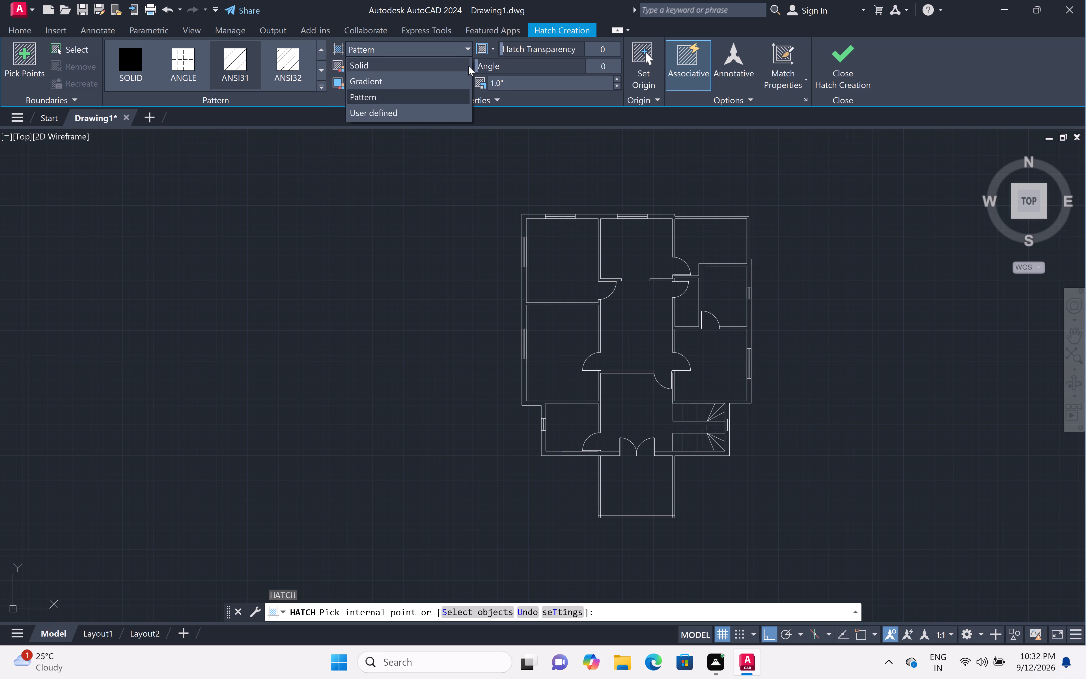
click(467, 66)
click(468, 64)
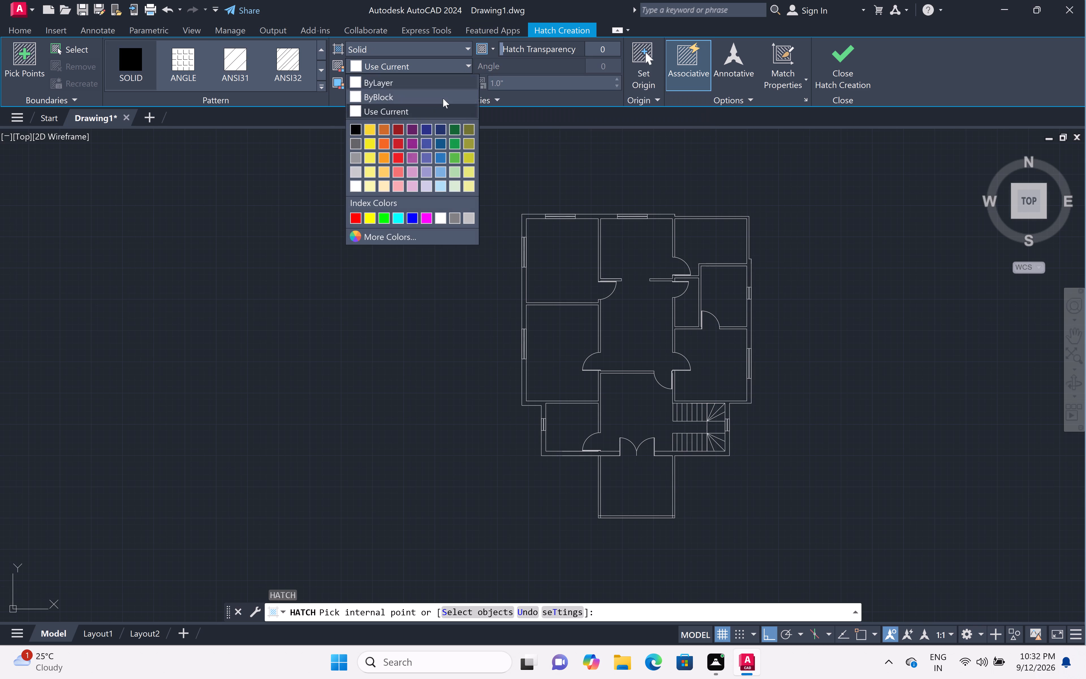
click(353, 125)
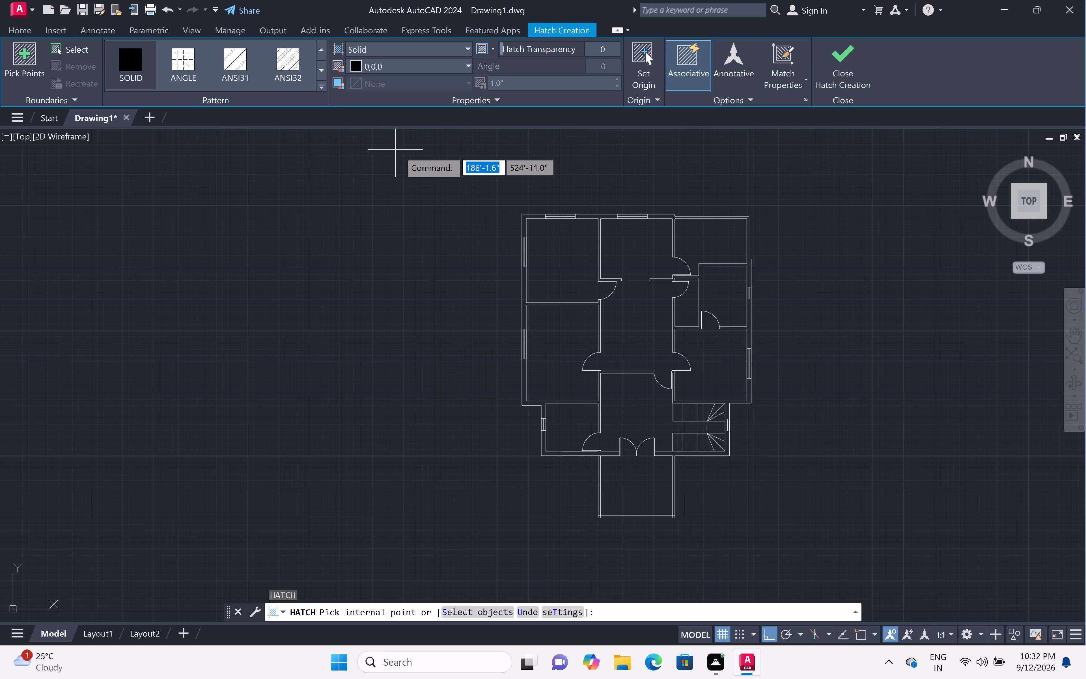
scroll(529, 215, up, 3)
click(529, 215)
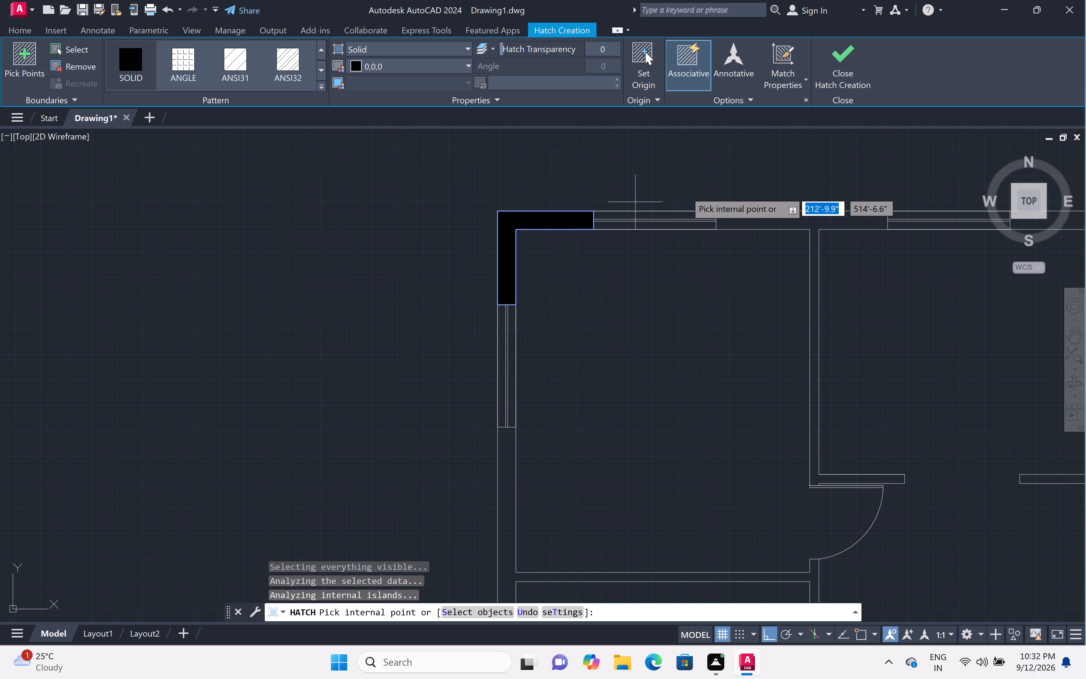
click(797, 221)
Fill the rest of the top wall, the right exterior wall sections and their connected interior walls with the solid black hatch.
scroll(801, 224, down, 3)
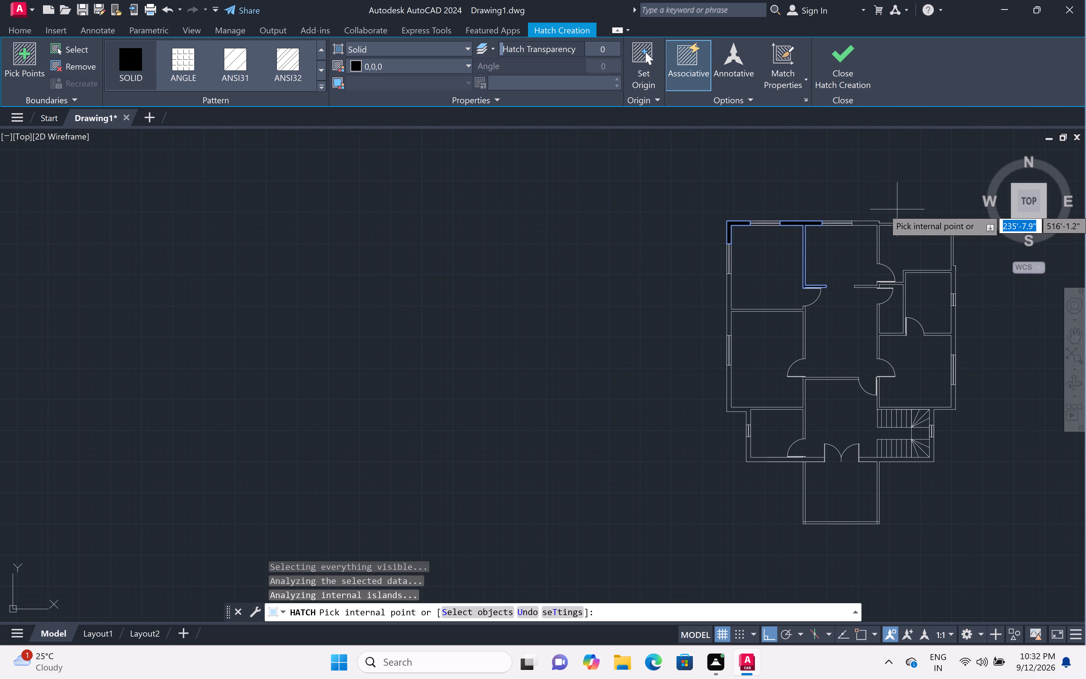
scroll(874, 222, up, 2)
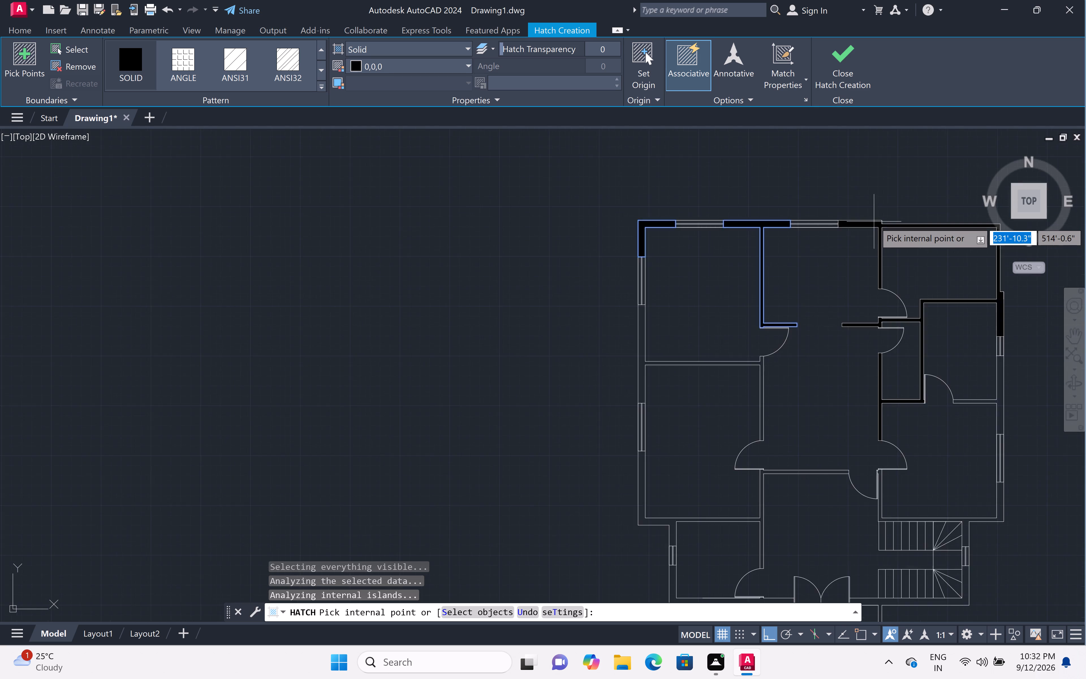
scroll(874, 222, up, 2)
click(874, 222)
scroll(874, 223, down, 4)
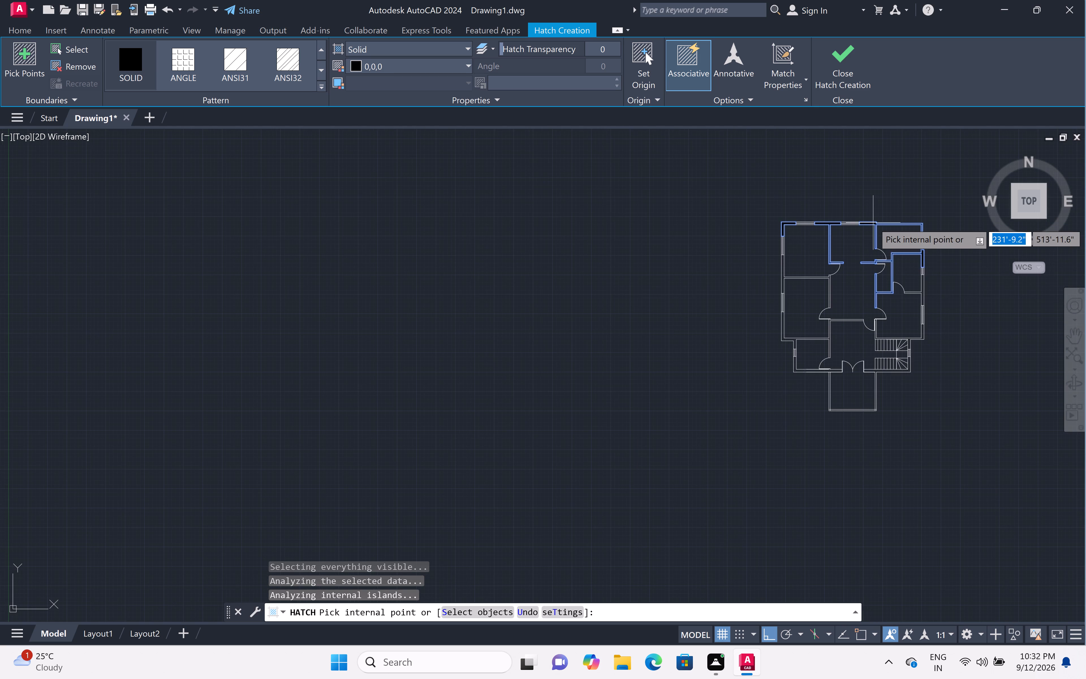
scroll(921, 291, up, 2)
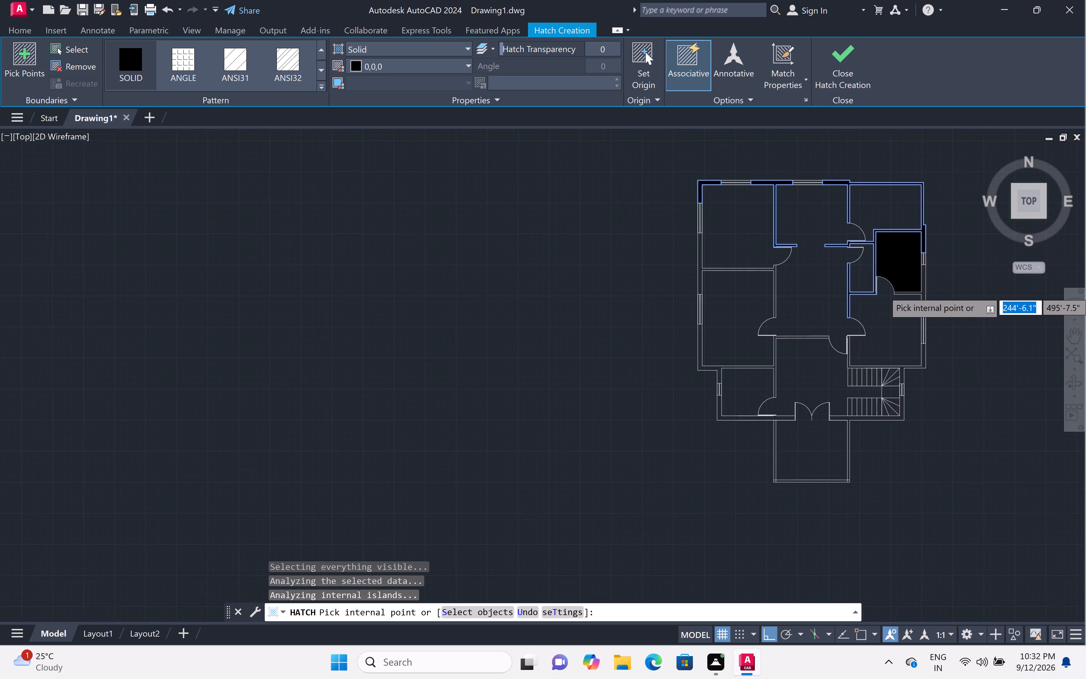
scroll(920, 291, up, 1)
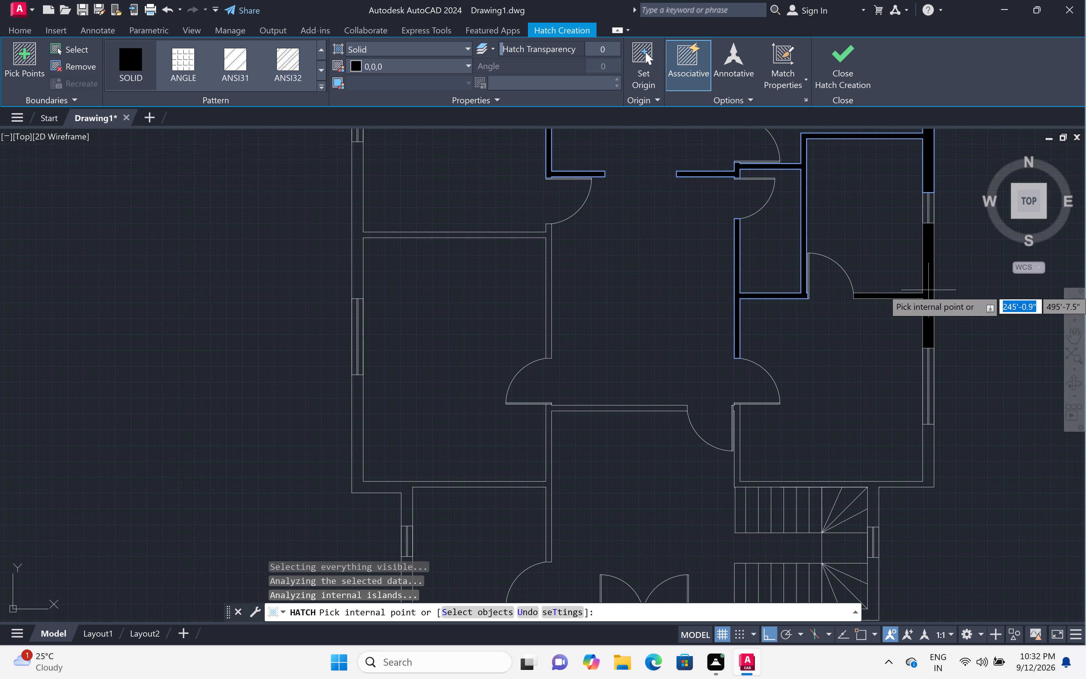
click(930, 290)
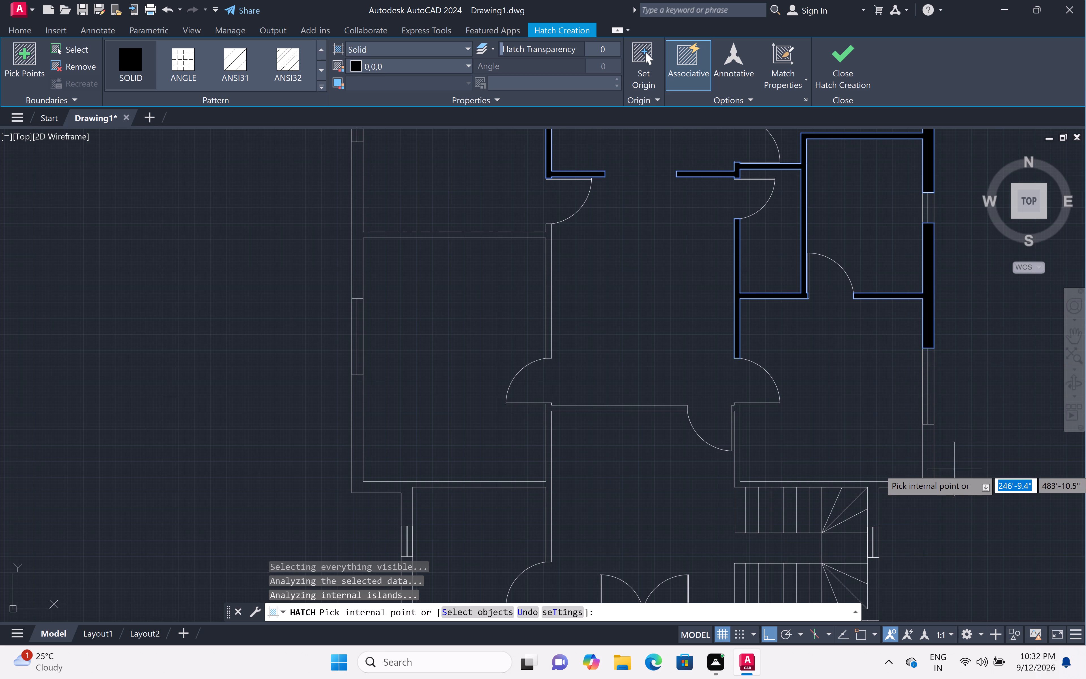
click(930, 455)
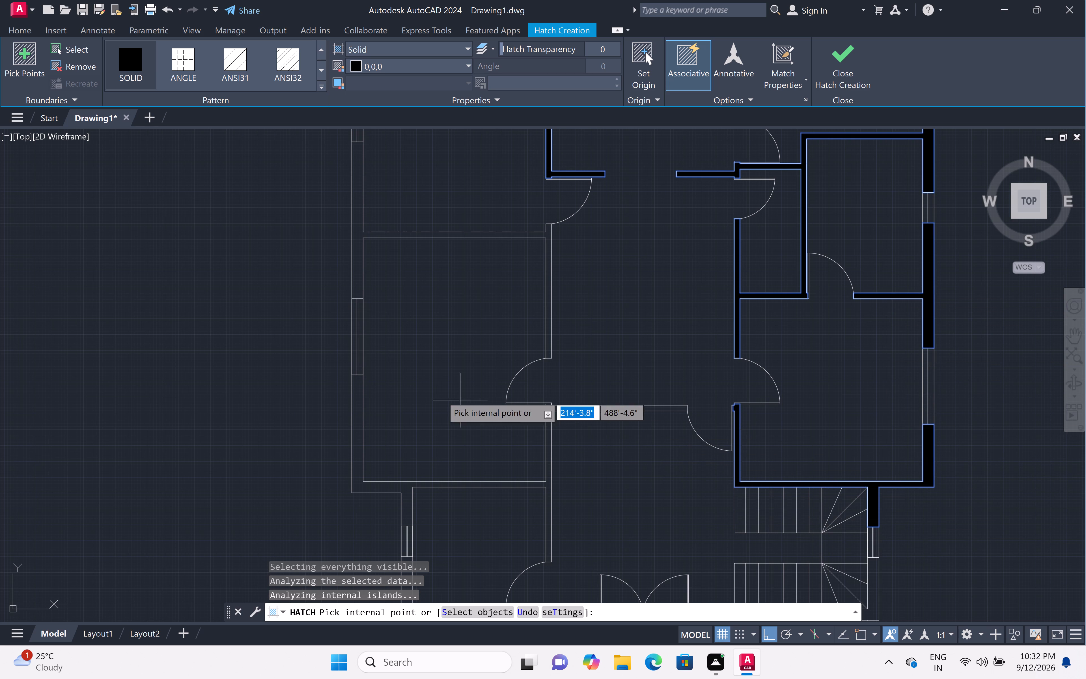
Fill the remaining left exterior walls, their connected interior walls, and the front wall on both sides of the double door.
click(355, 409)
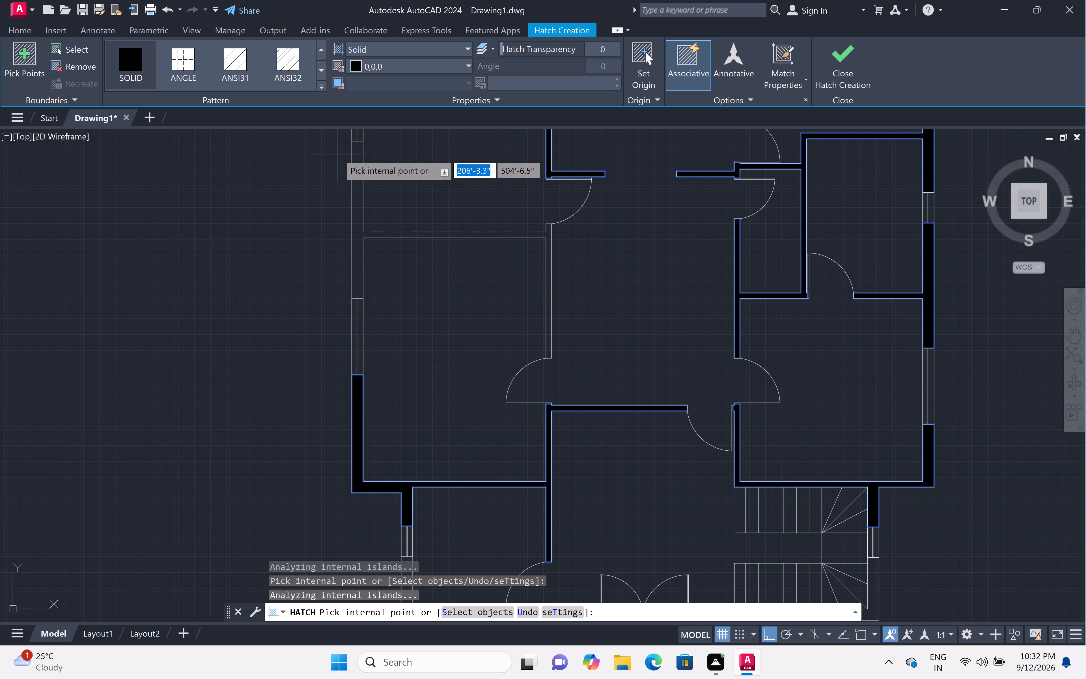
click(355, 220)
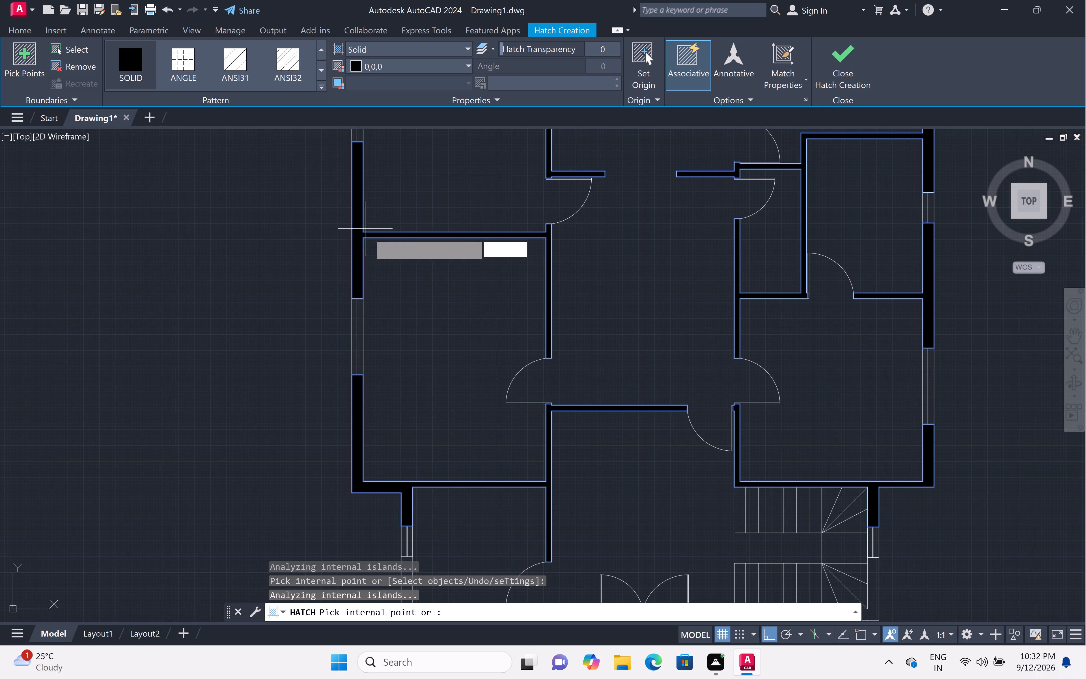
scroll(453, 326, down, 4)
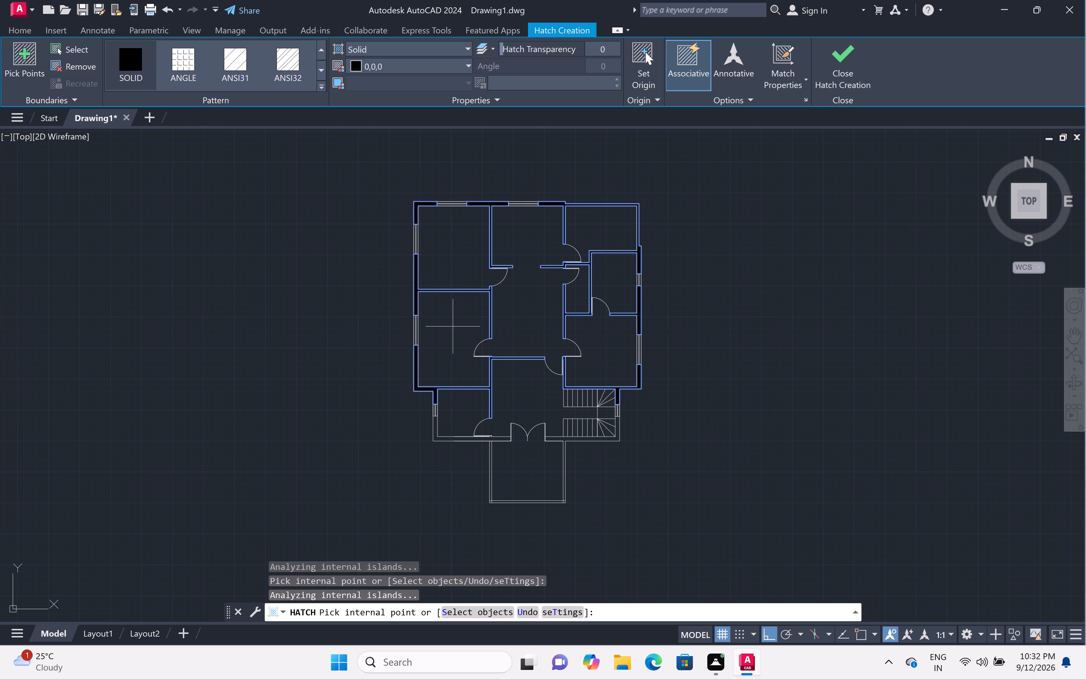
scroll(447, 447, up, 2)
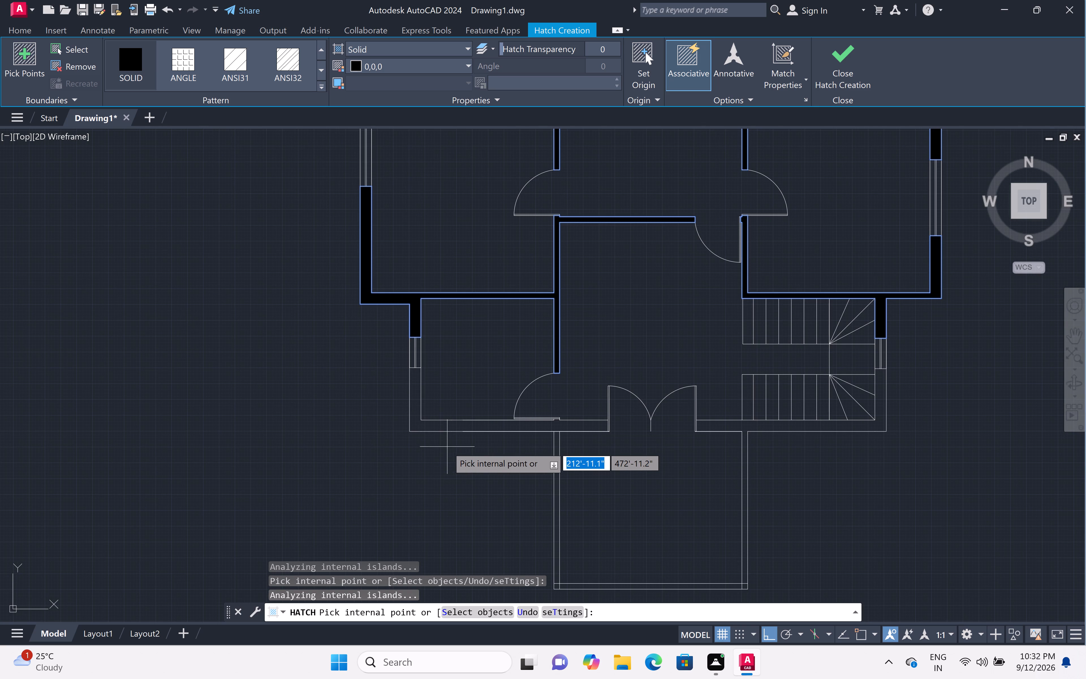
double_click(438, 428)
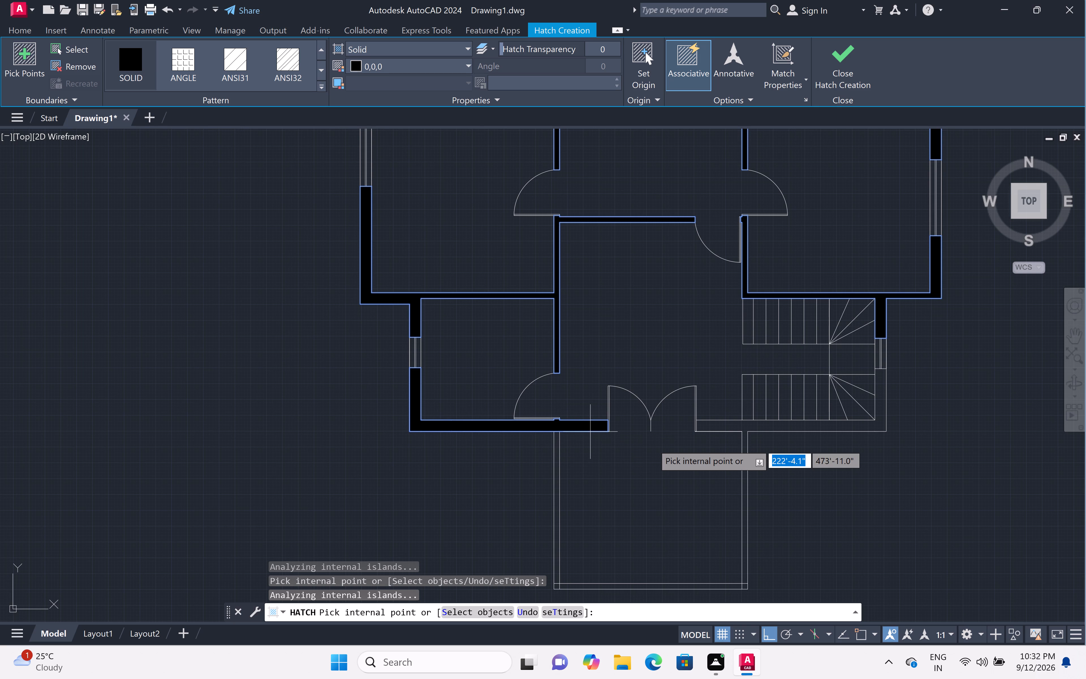
click(800, 426)
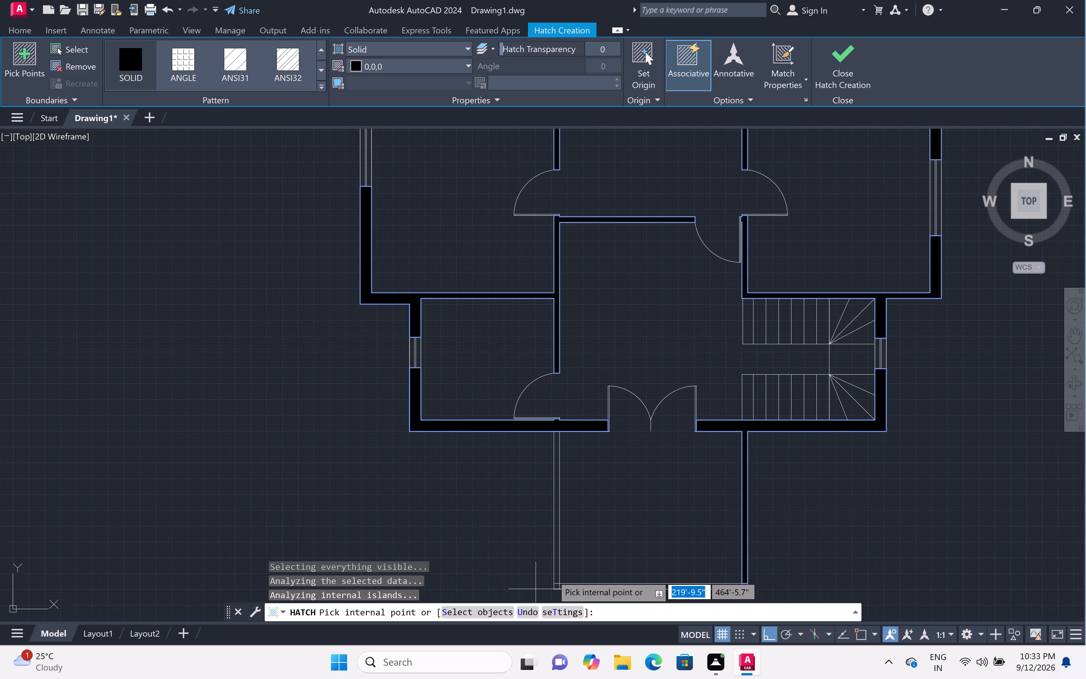
Fill the left wall, bottom wall and both bottom corners of the front porch with the solid black hatch.
click(557, 555)
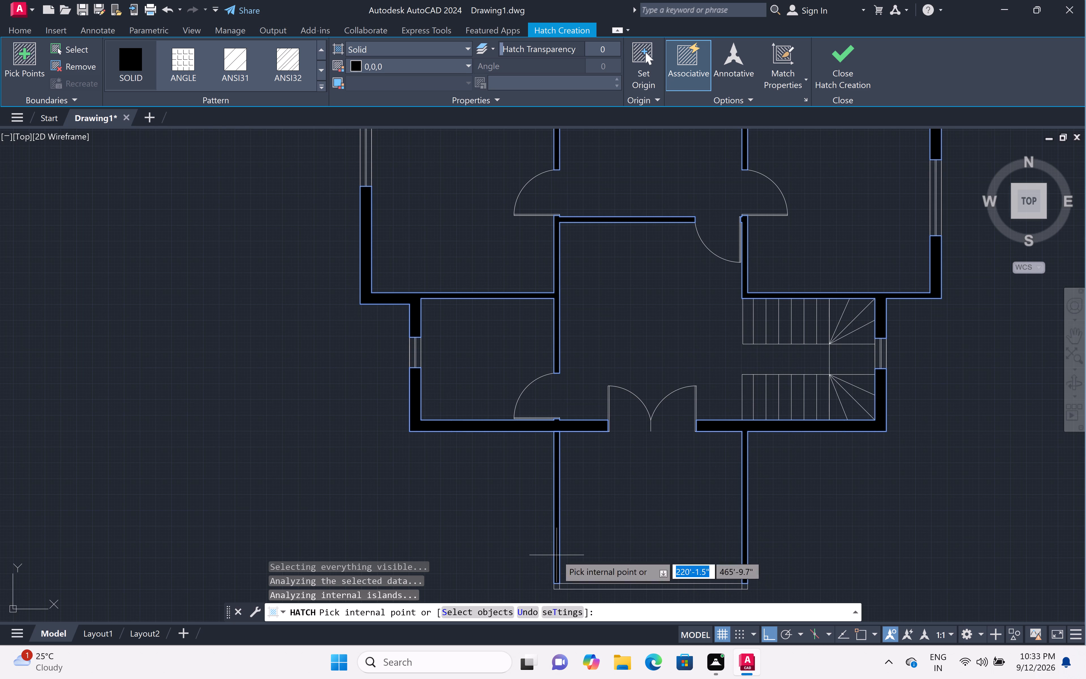
scroll(566, 589, up, 2)
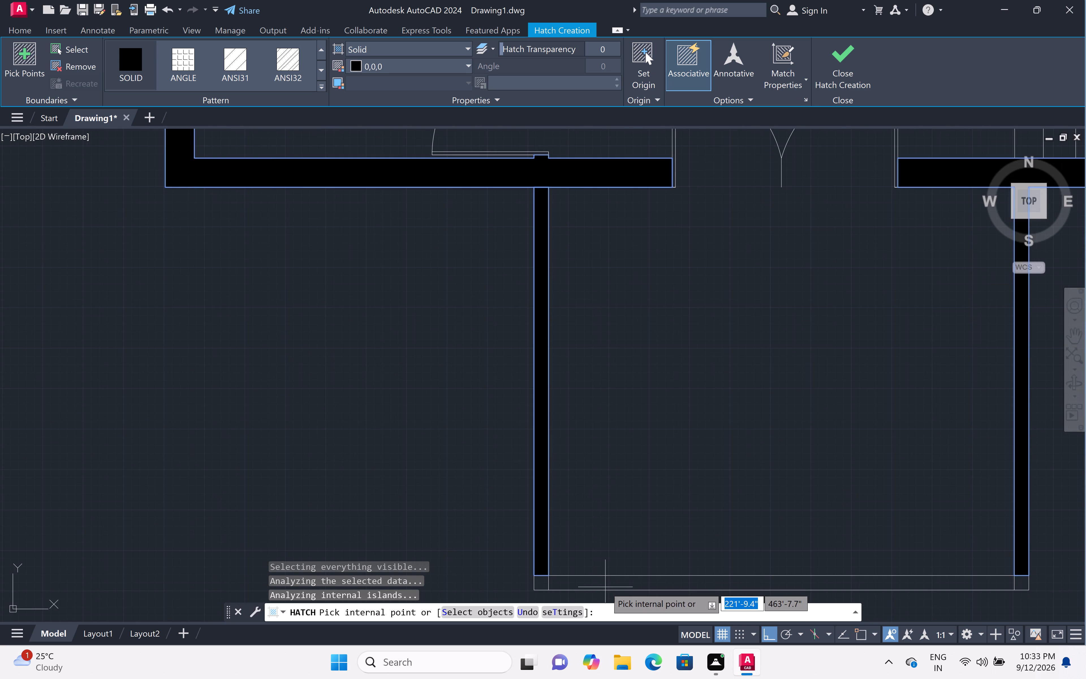
click(605, 587)
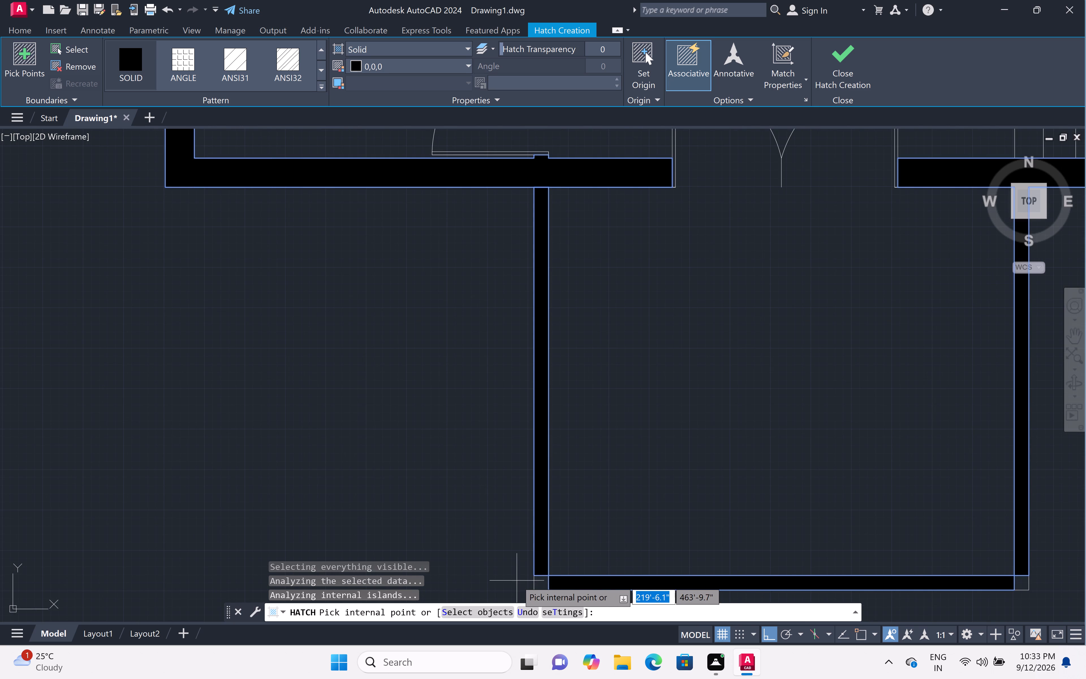
click(541, 580)
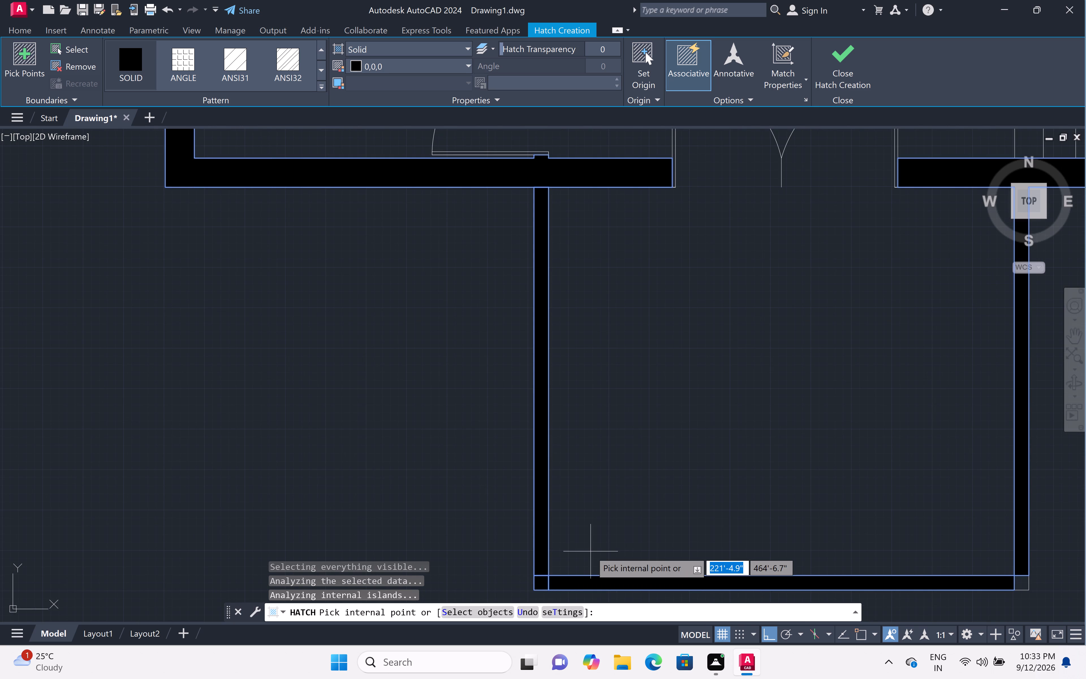
scroll(591, 551, down, 3)
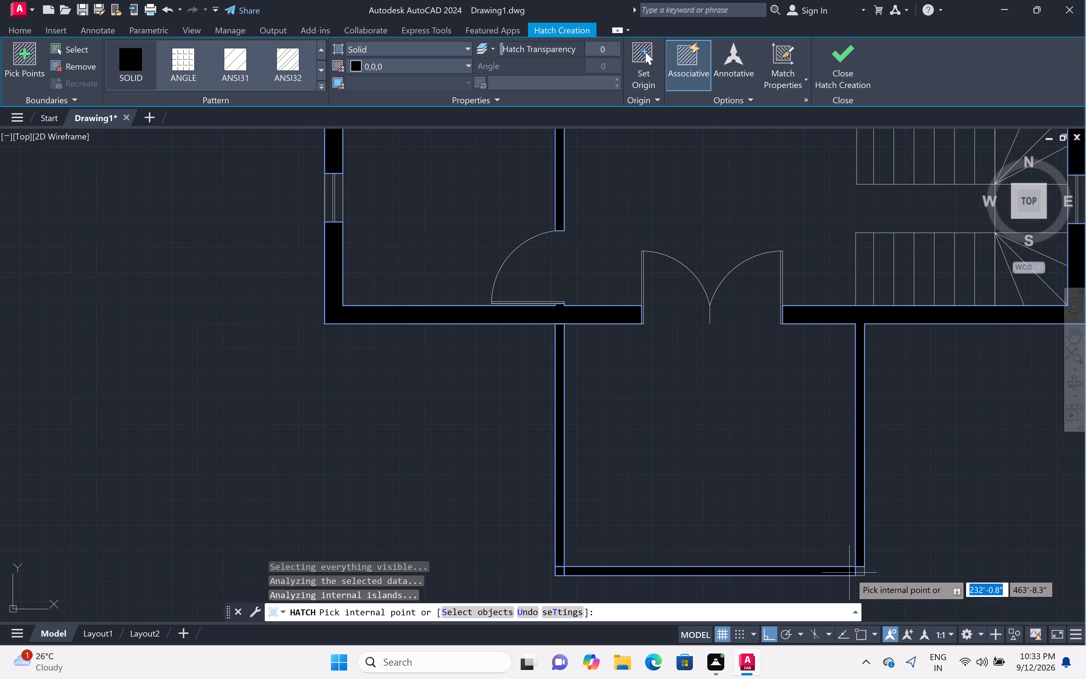
scroll(852, 574, up, 3)
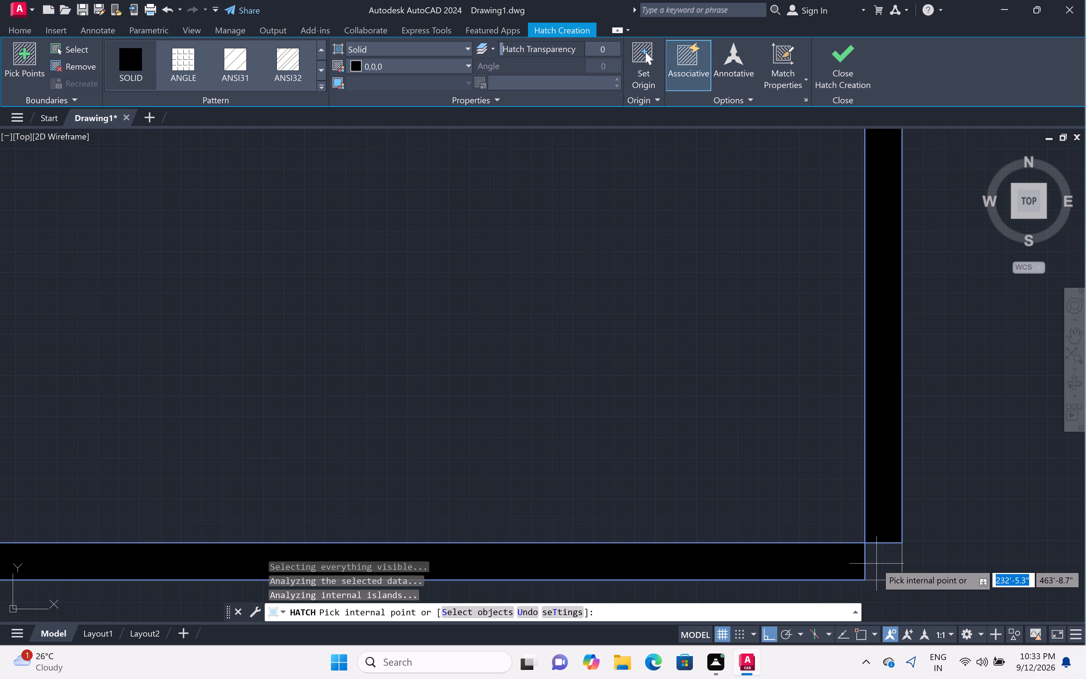
click(876, 564)
scroll(869, 540, down, 5)
scroll(821, 507, down, 3)
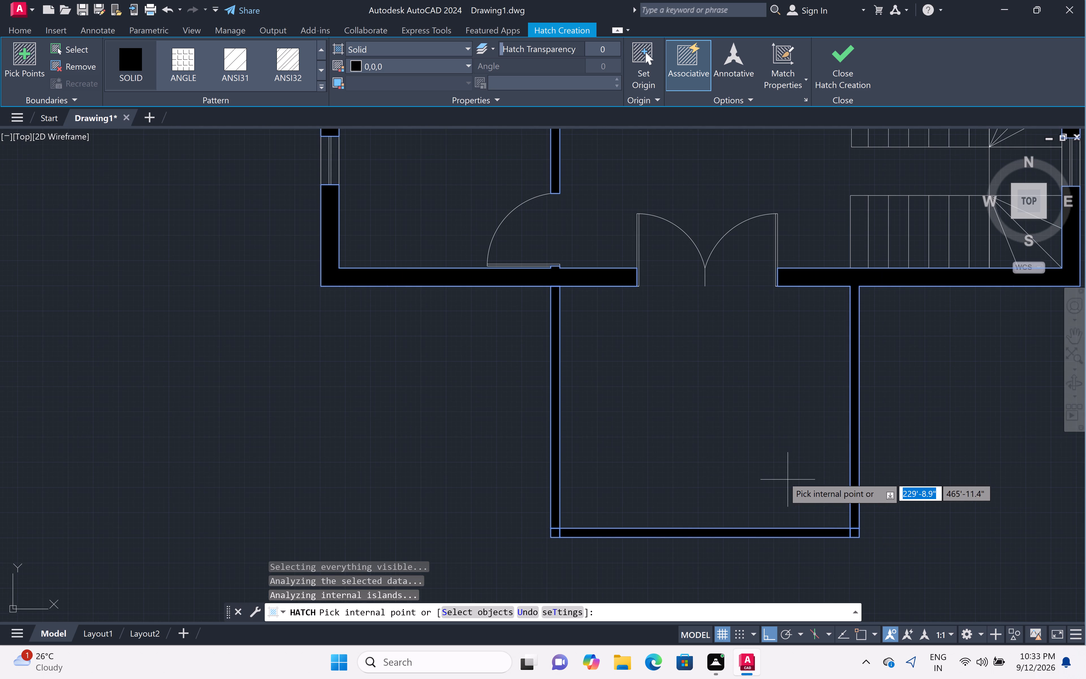
key(Escape)
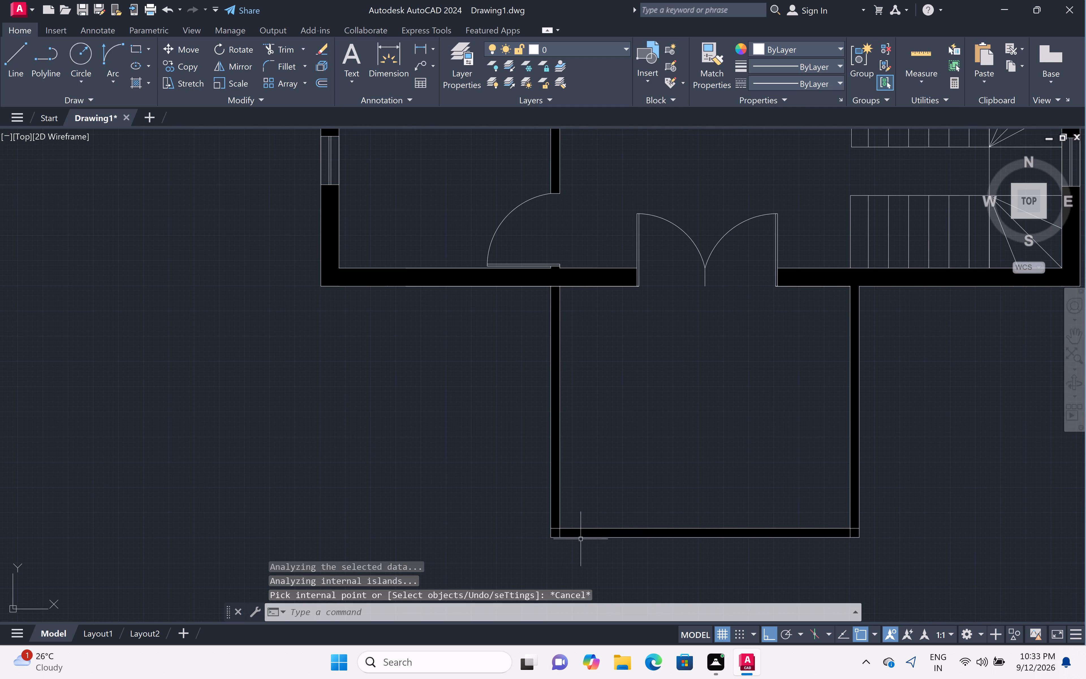
Trim the two inner line ends crossing the hatched bottom-left corner of the front porch.
scroll(553, 540, up, 4)
text(tr)
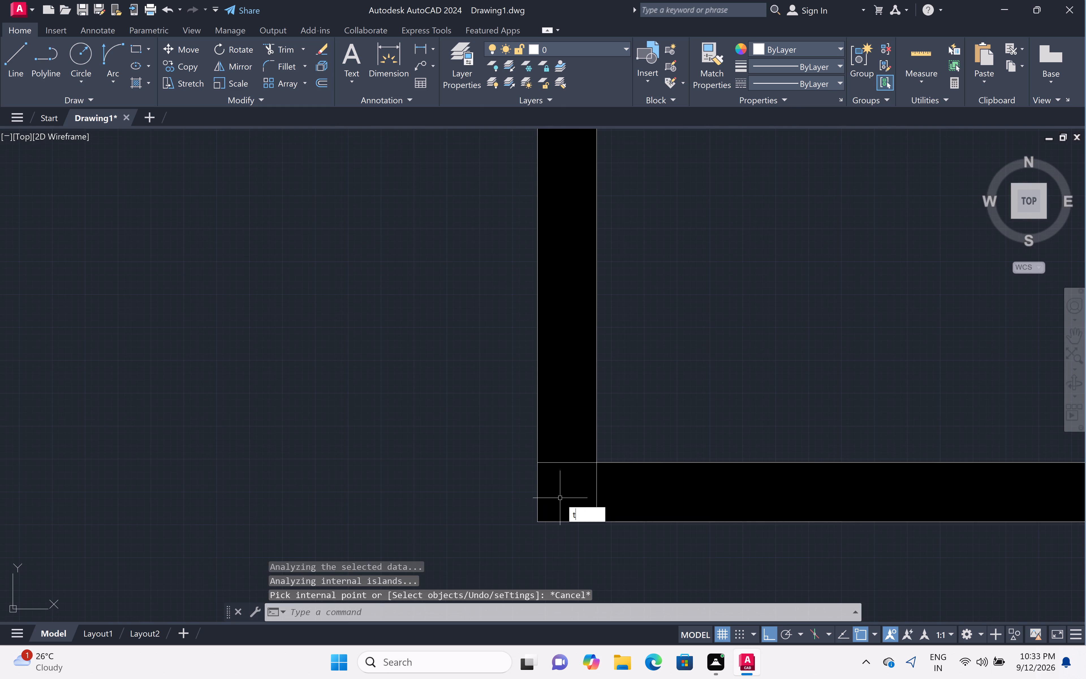
key(space)
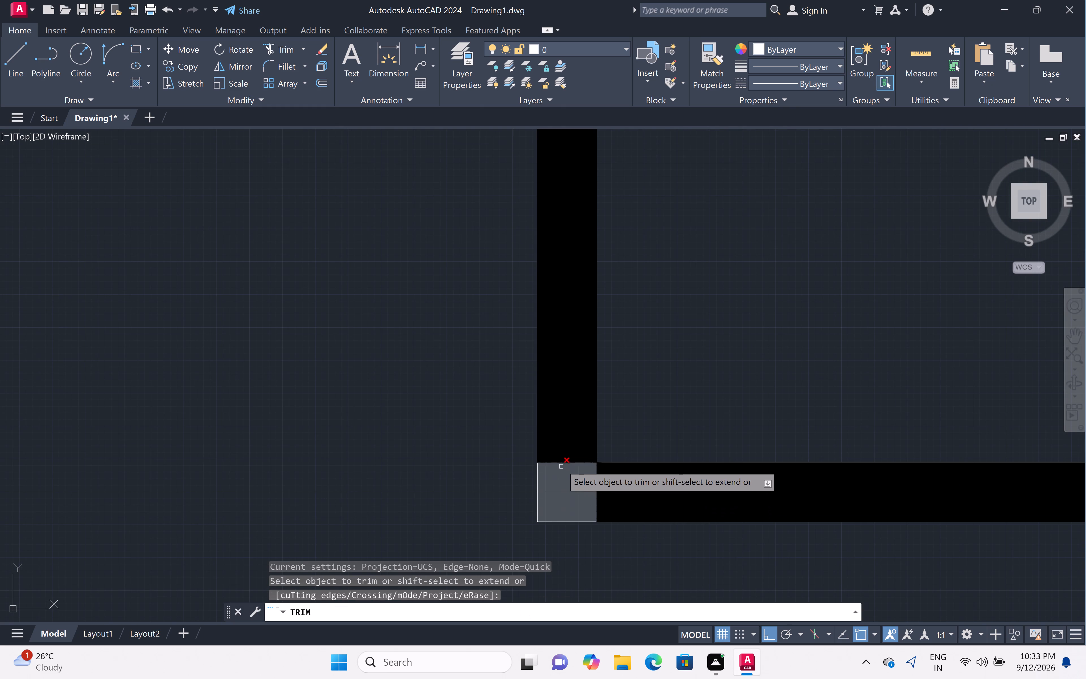
click(563, 464)
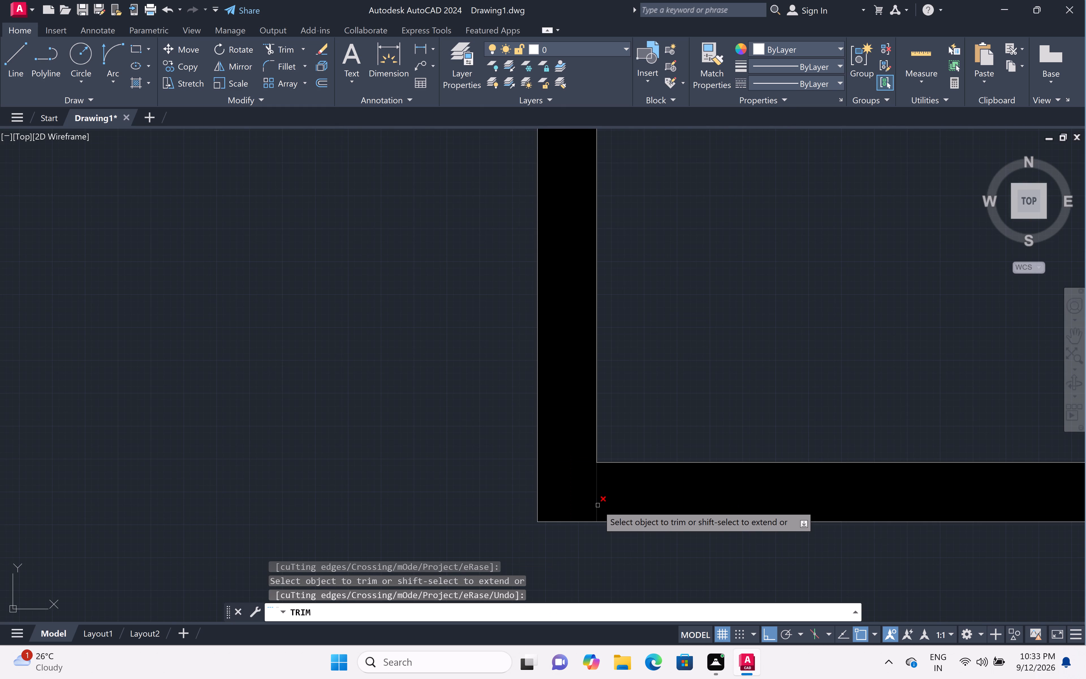
click(597, 502)
Trim the two inner line ends crossing the hatched bottom-right corner of the front porch.
scroll(637, 487, down, 2)
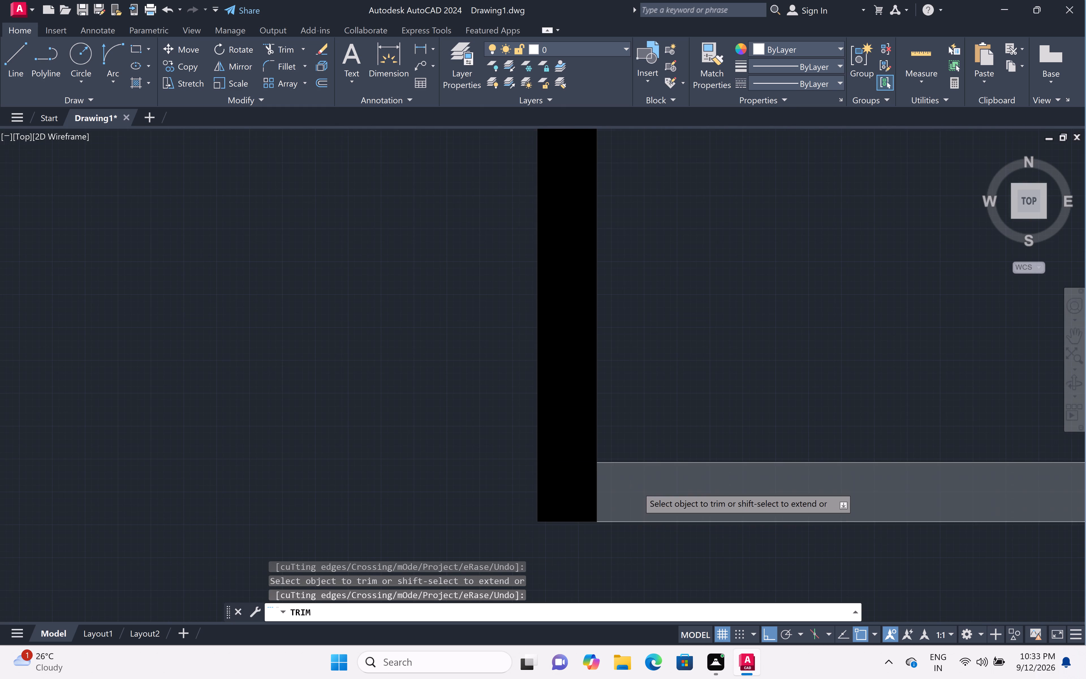
scroll(637, 487, down, 2)
middle_drag(826, 560, 628, 568)
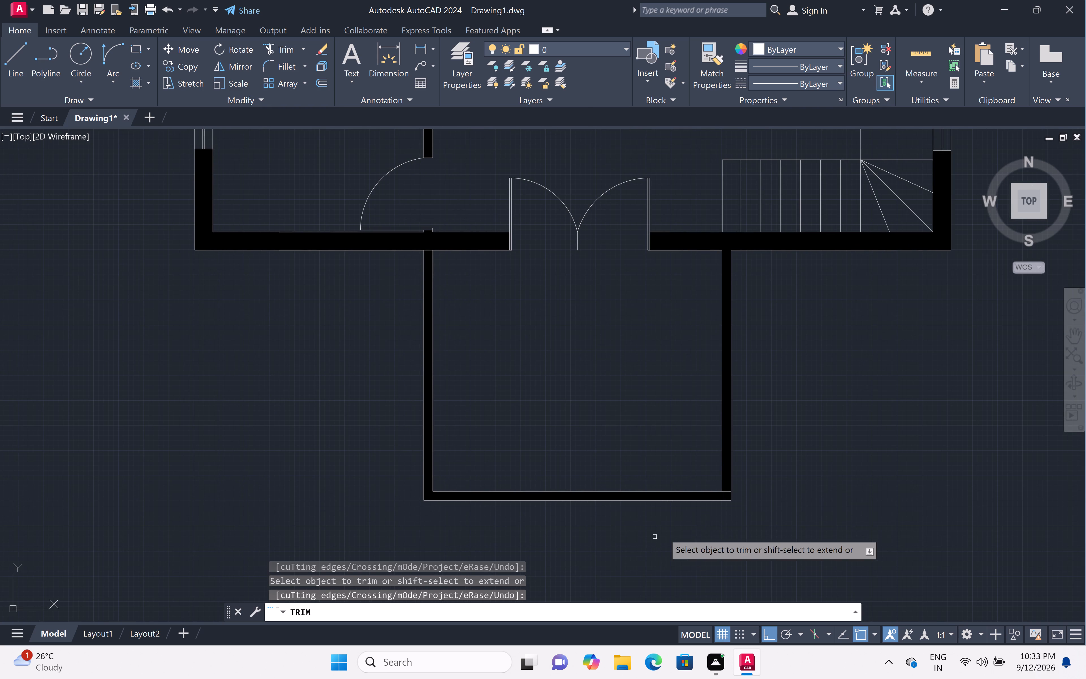
scroll(727, 493, up, 3)
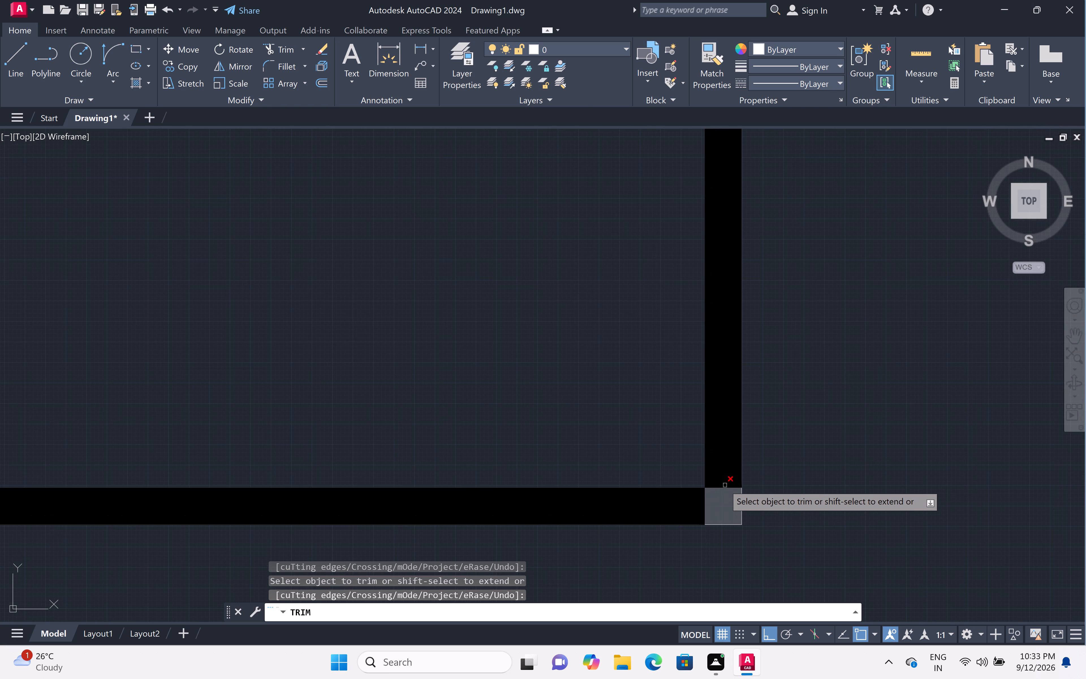
click(722, 487)
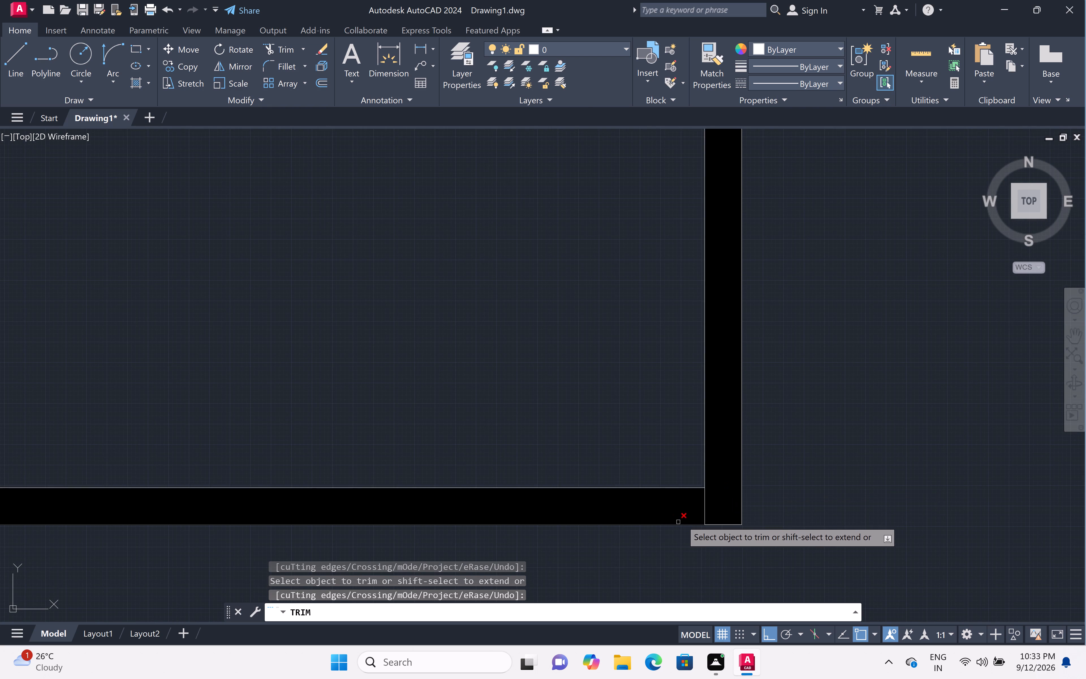
click(704, 515)
Trim the front wall's outer line where it crosses the junction with the porch's left wall.
scroll(740, 508, down, 5)
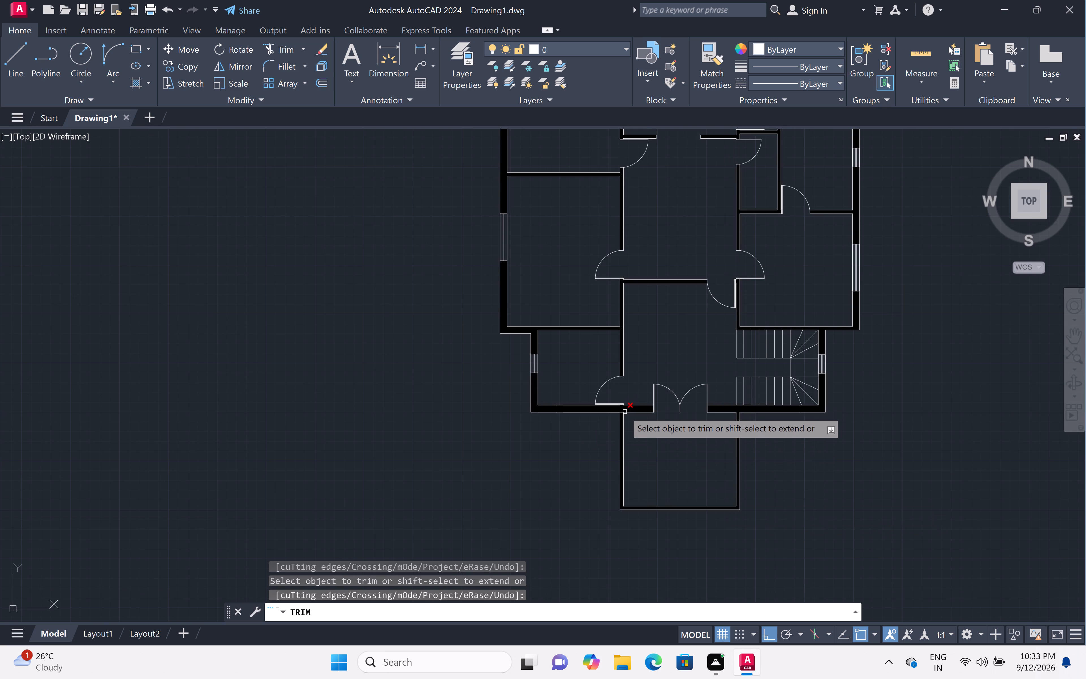
scroll(624, 412, up, 4)
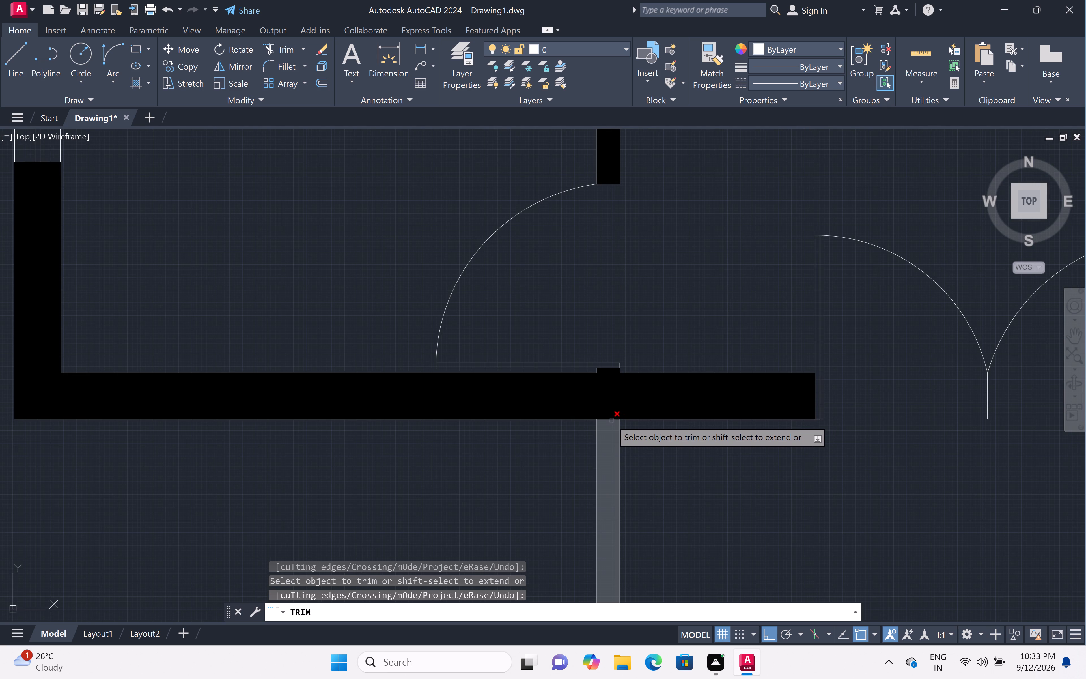
click(610, 419)
scroll(623, 403, down, 5)
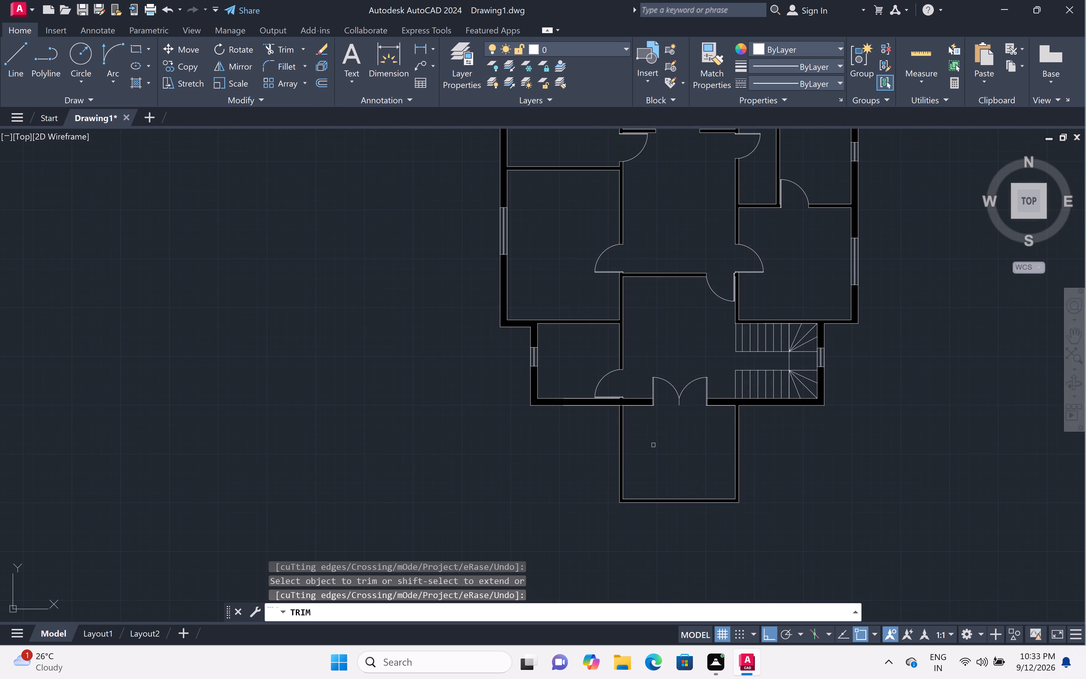
scroll(615, 403, up, 4)
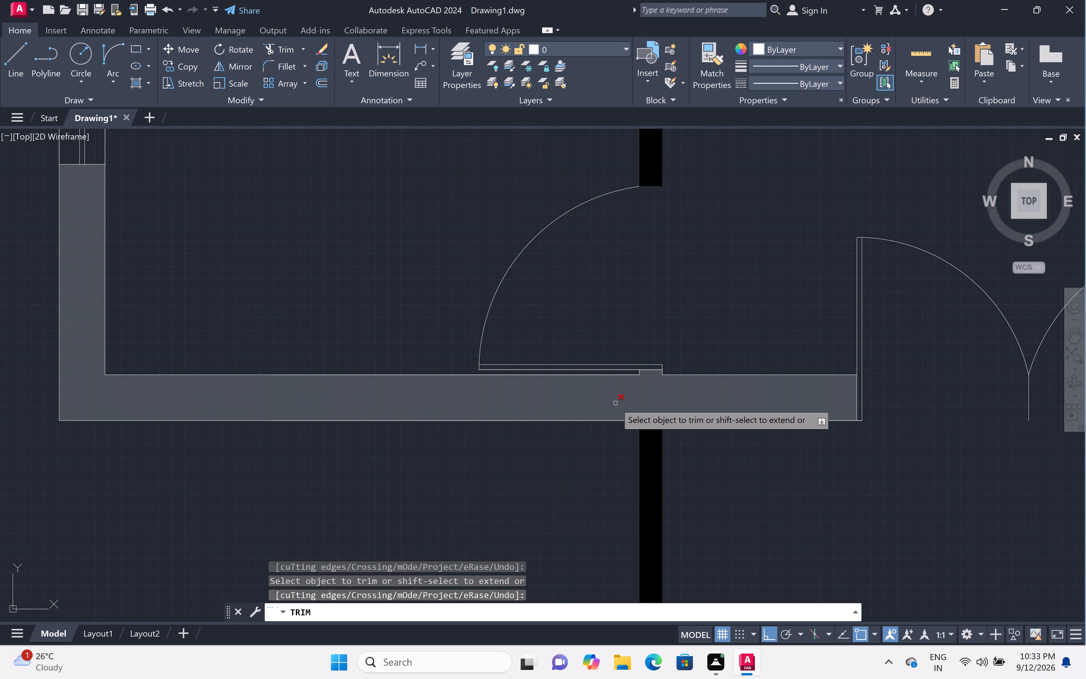
scroll(649, 418, up, 2)
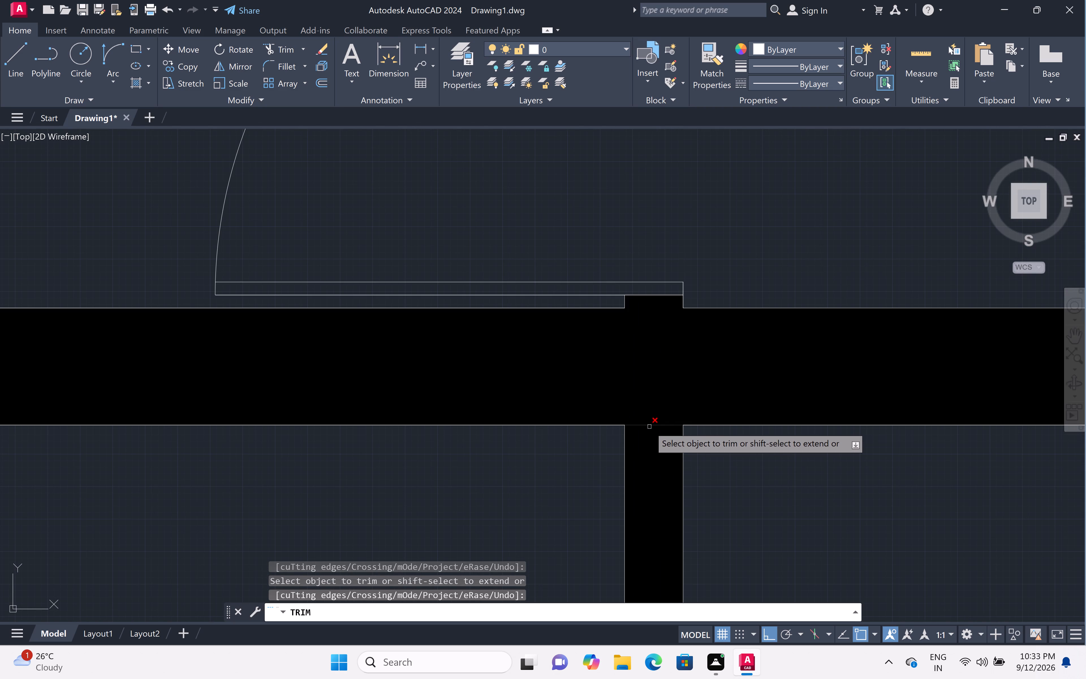
click(649, 425)
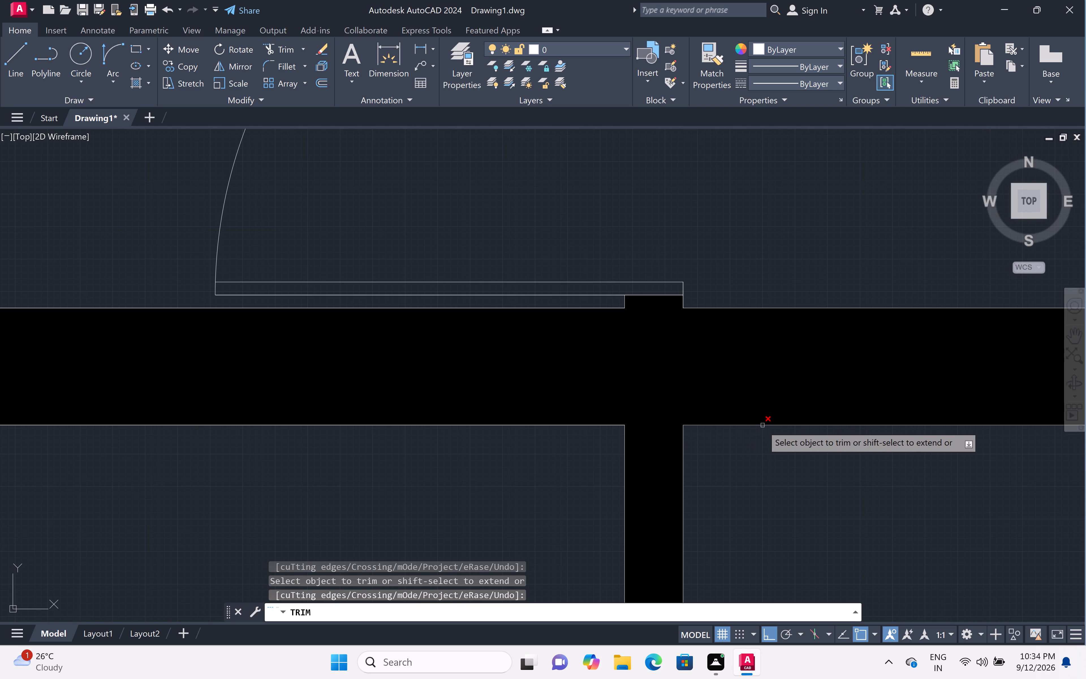
click(763, 426)
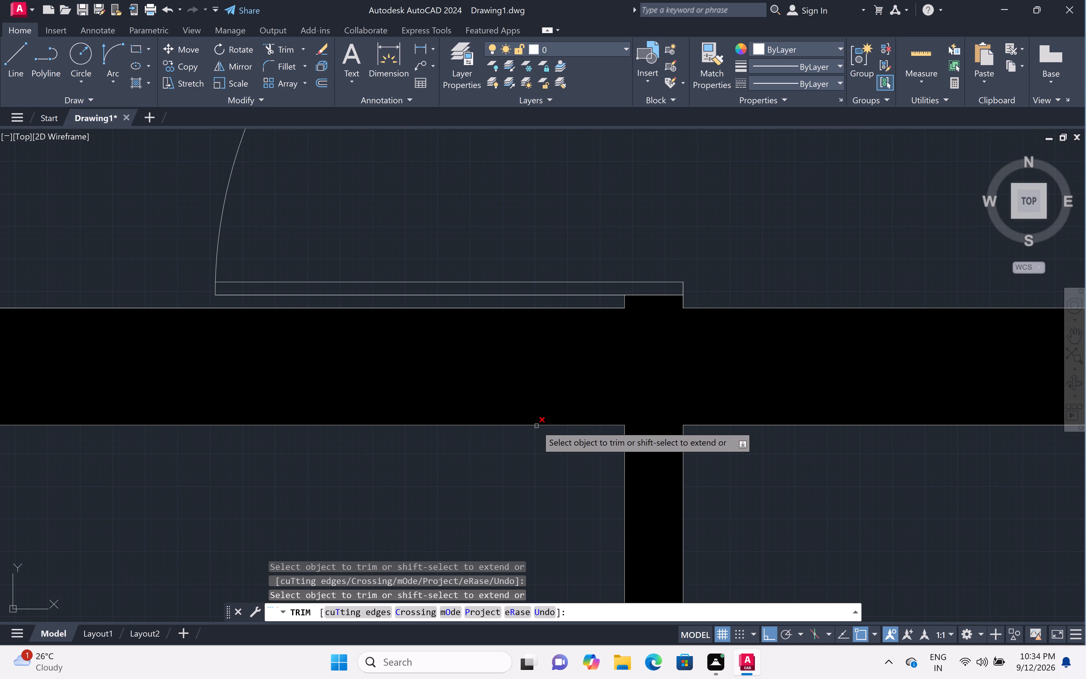
click(536, 426)
Draw a 9" line closing the gap in the front wall's outer line, left of the porch.
scroll(557, 474, down, 3)
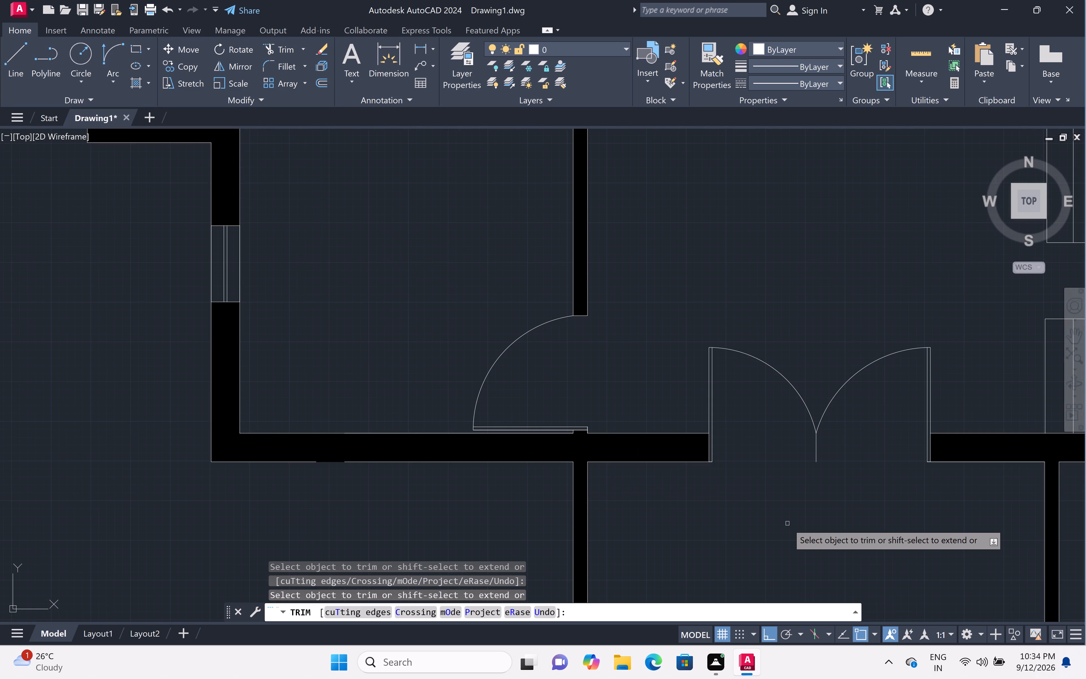
scroll(787, 523, down, 1)
scroll(502, 479, up, 1)
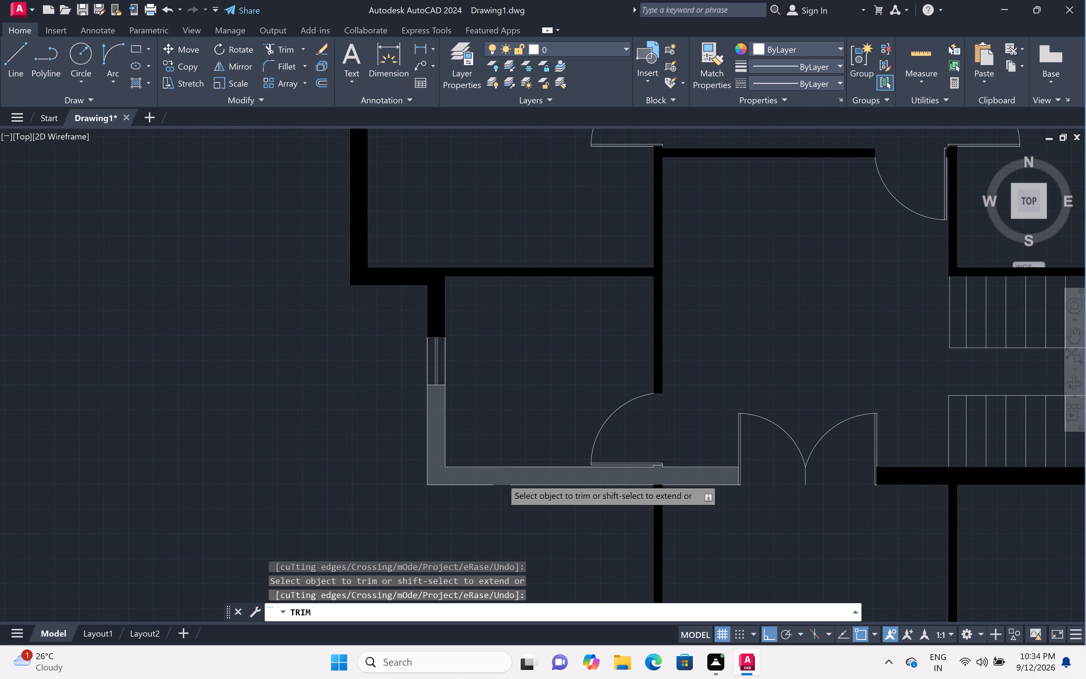
scroll(502, 479, up, 2)
key(Escape)
key(l)
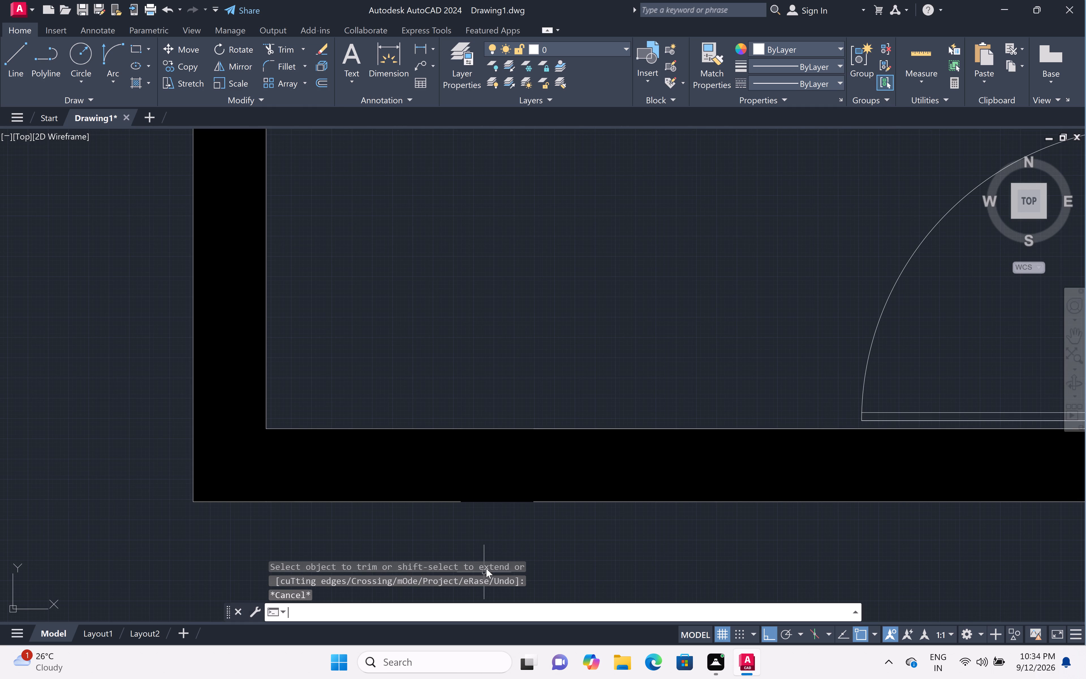
key(space)
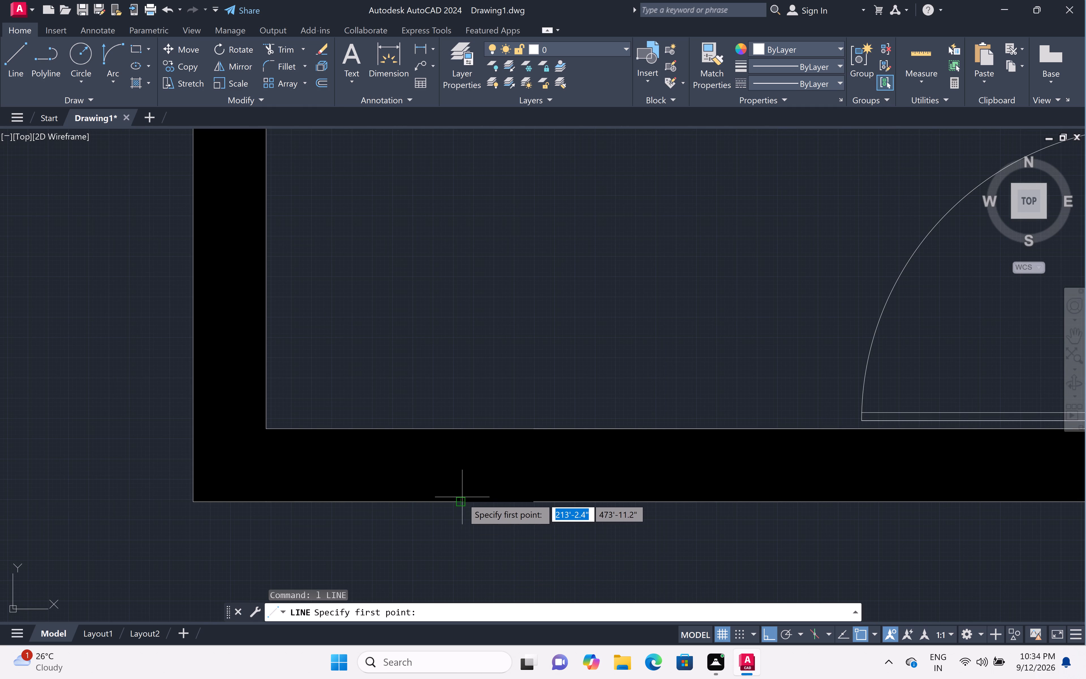
click(459, 505)
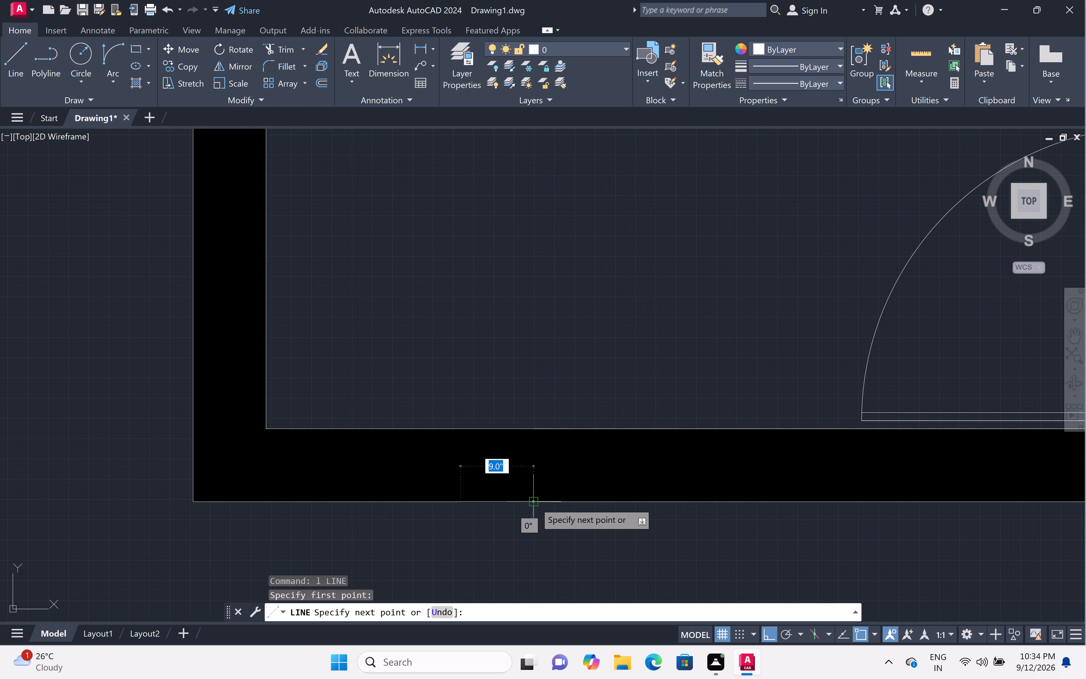
click(535, 503)
key(space)
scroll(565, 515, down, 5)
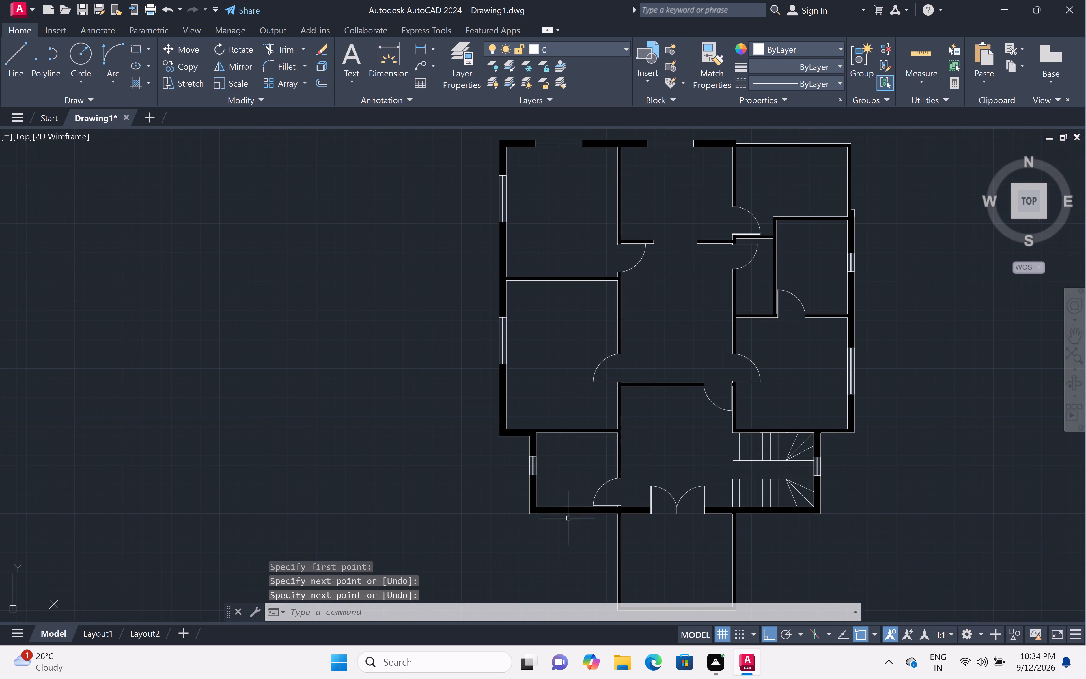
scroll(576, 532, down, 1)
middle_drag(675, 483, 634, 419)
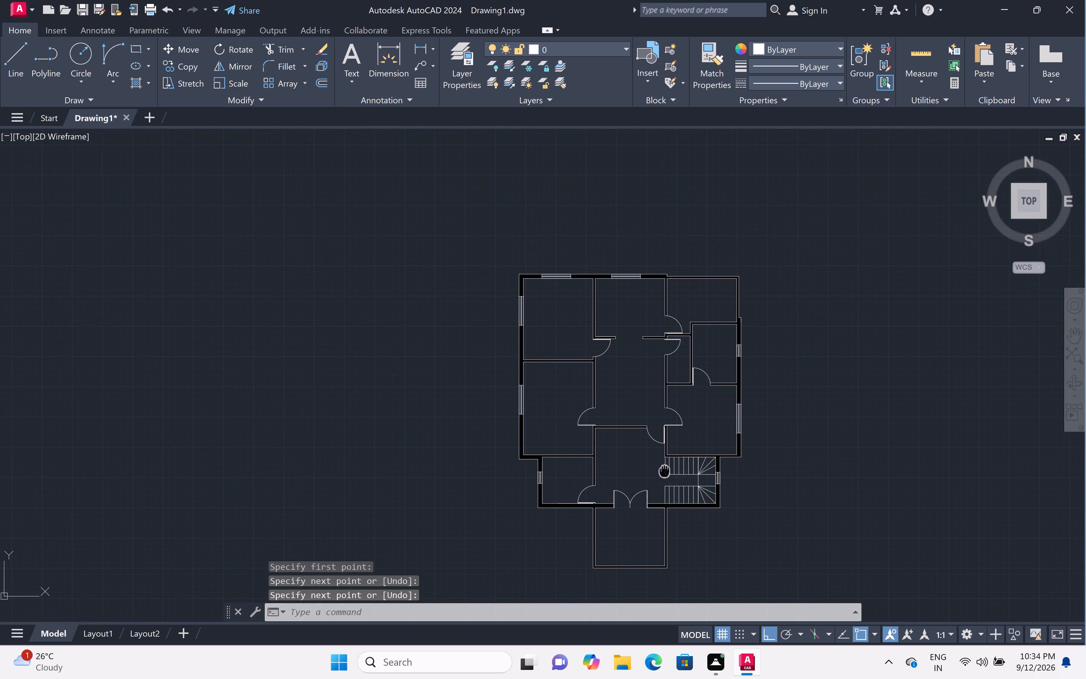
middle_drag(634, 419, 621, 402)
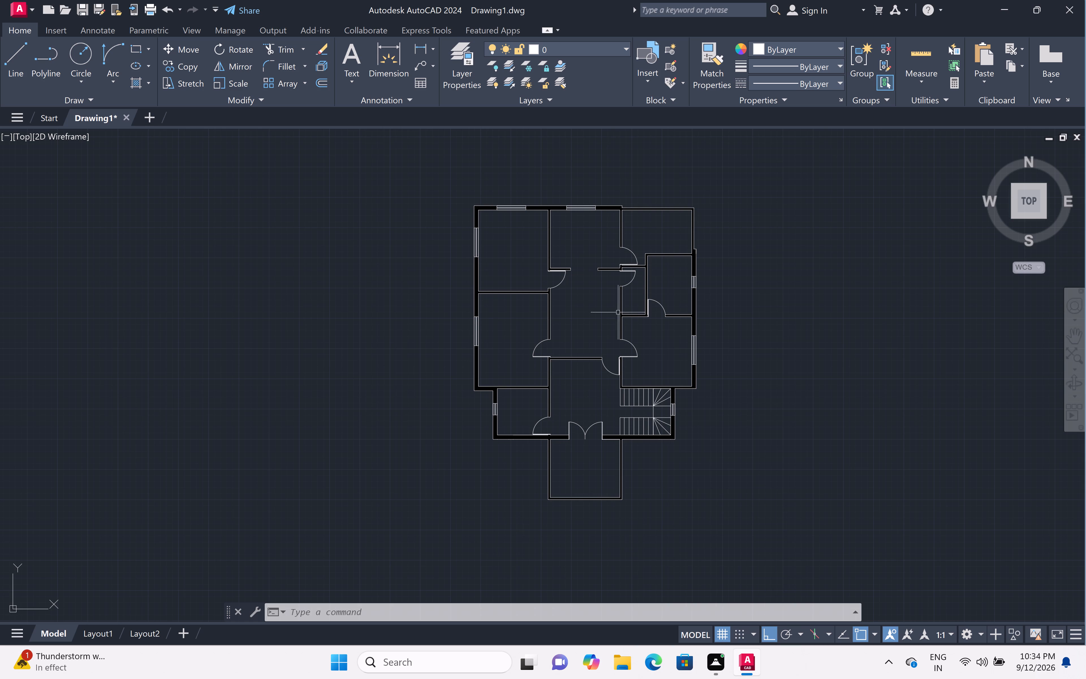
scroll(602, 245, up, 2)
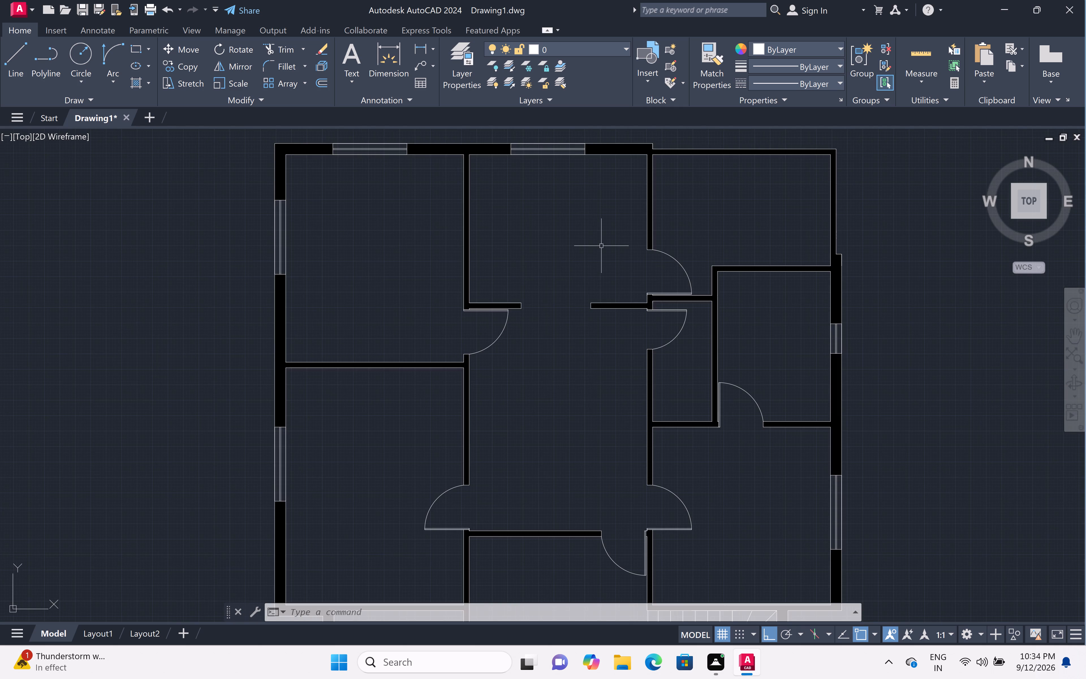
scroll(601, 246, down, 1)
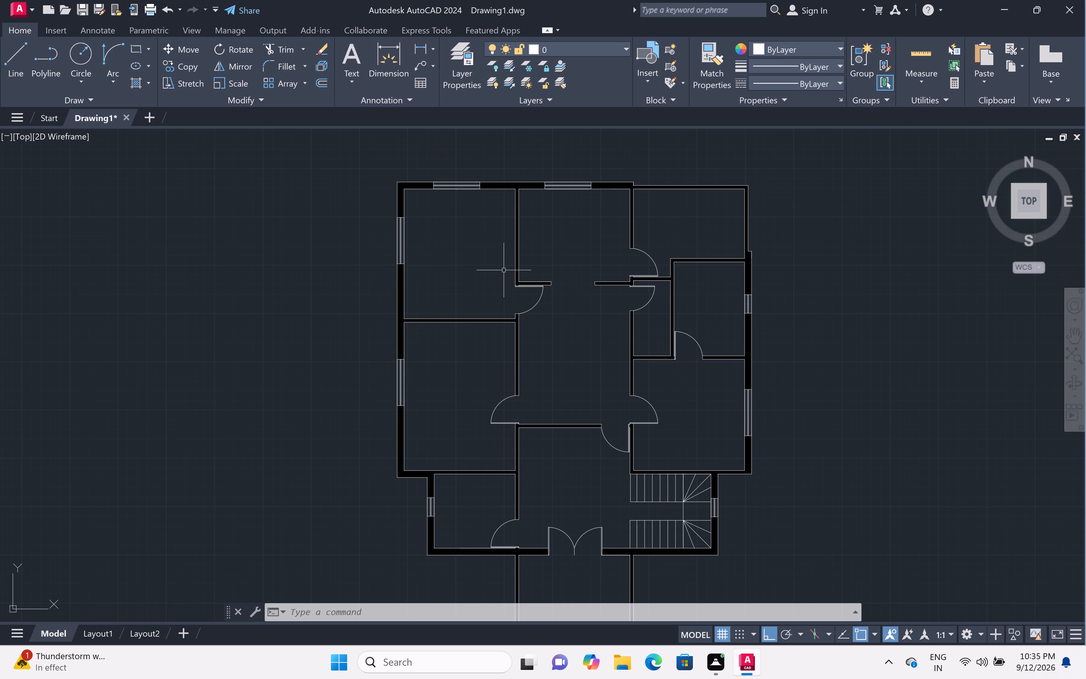
Open the recent drawing 11-9-26 plan (3).dwg.
click(17, 6)
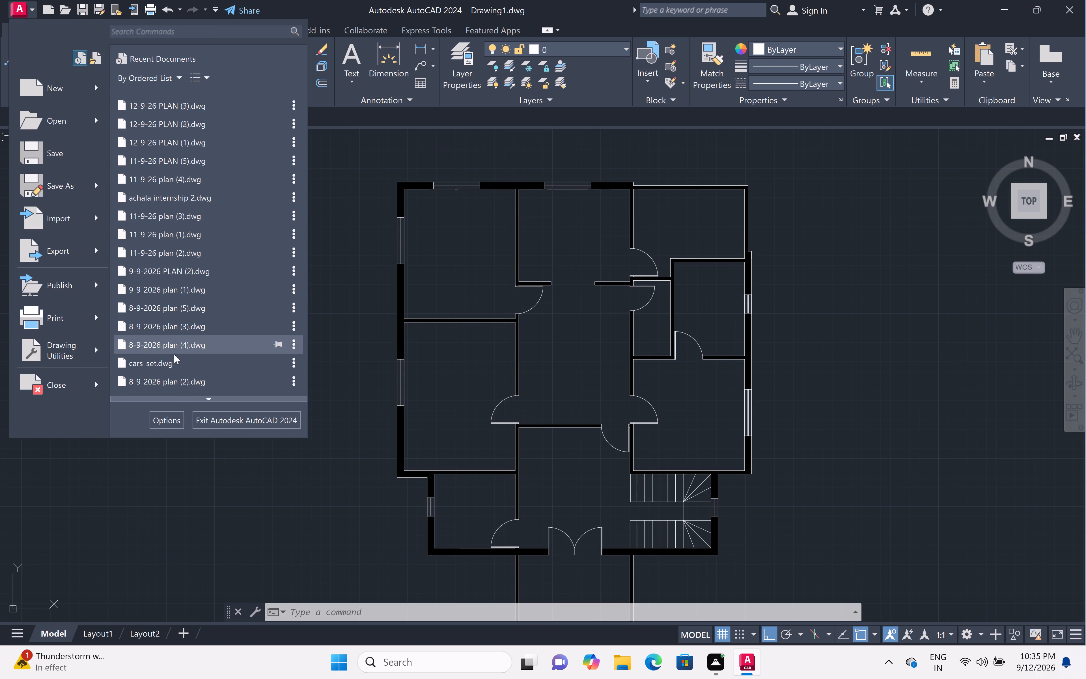
scroll(174, 392, down, 2)
scroll(175, 358, up, 2)
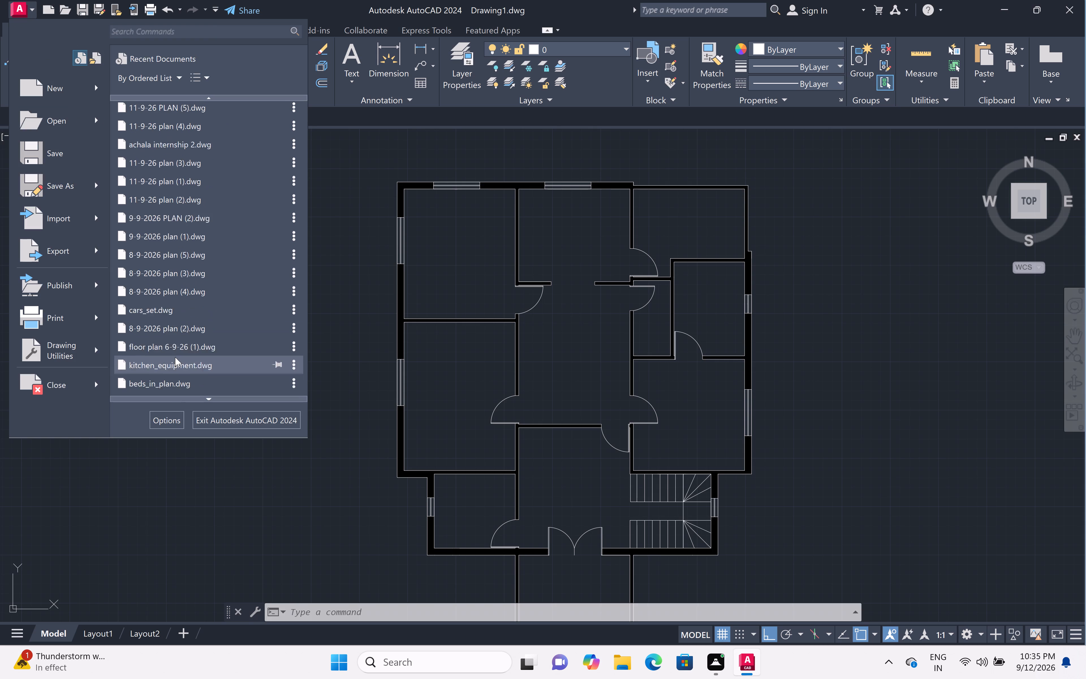
scroll(175, 357, up, 6)
scroll(145, 140, up, 2)
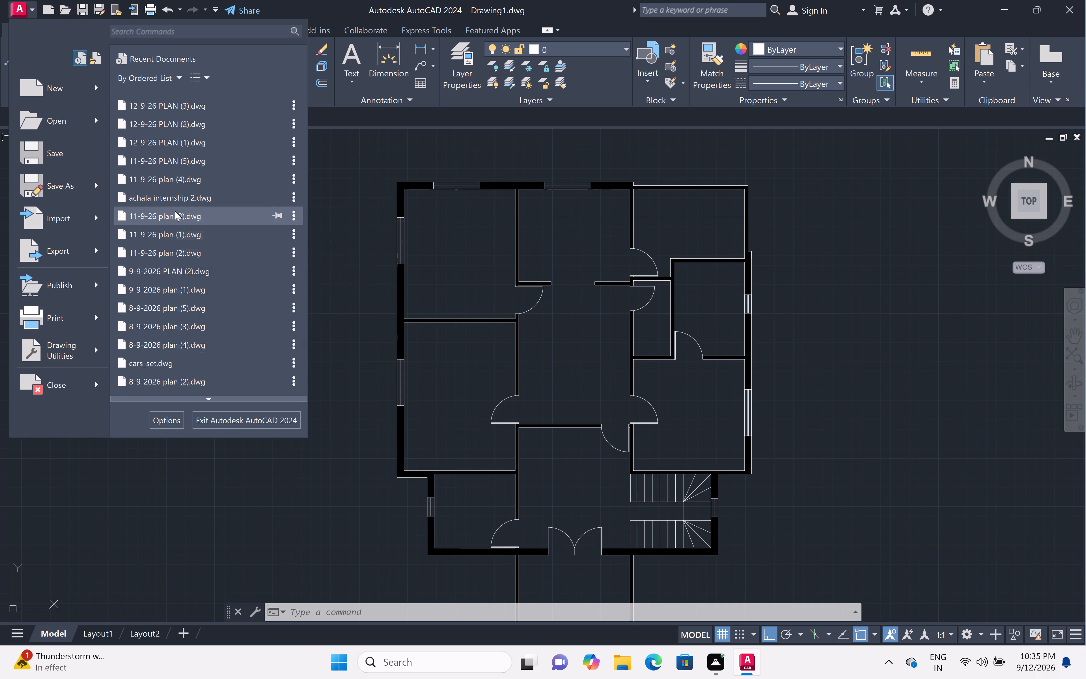
click(151, 215)
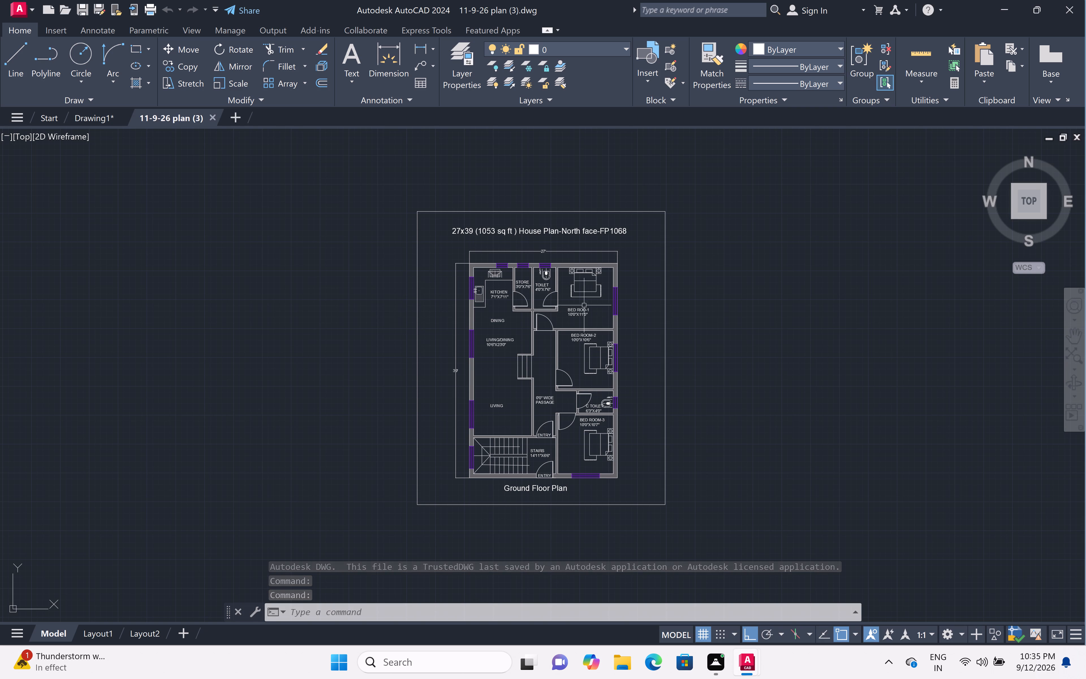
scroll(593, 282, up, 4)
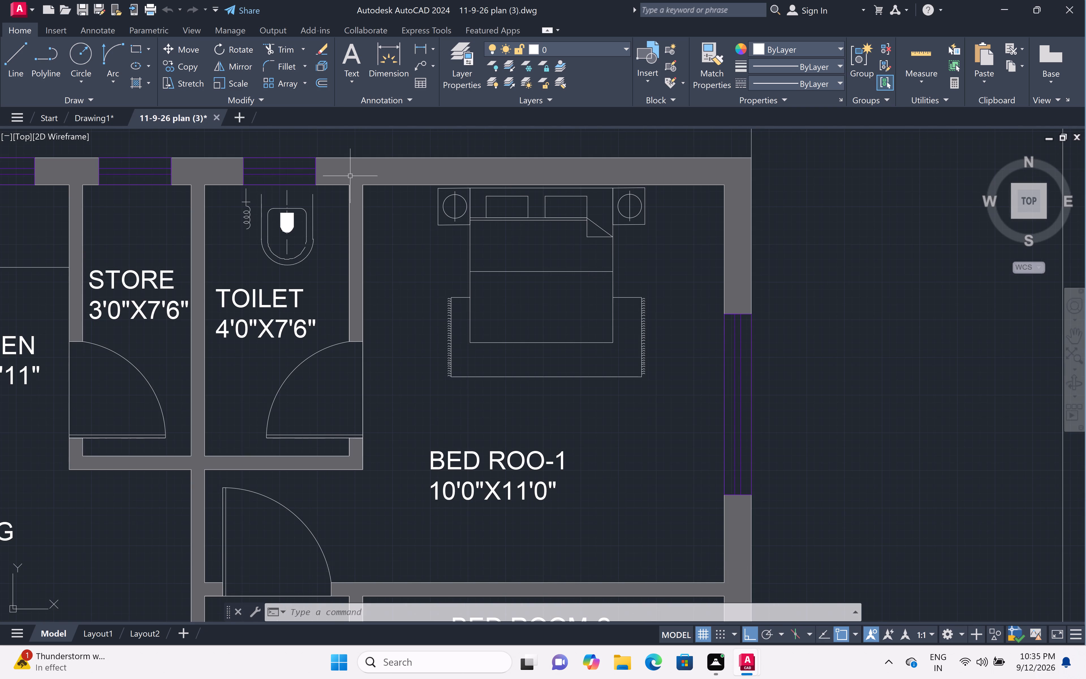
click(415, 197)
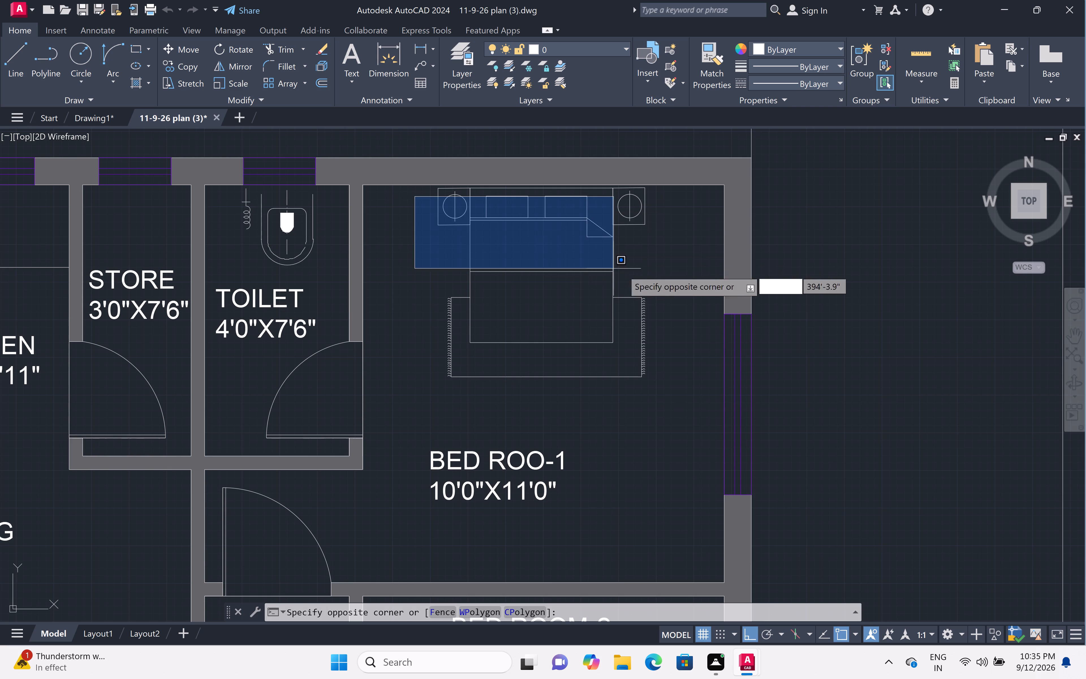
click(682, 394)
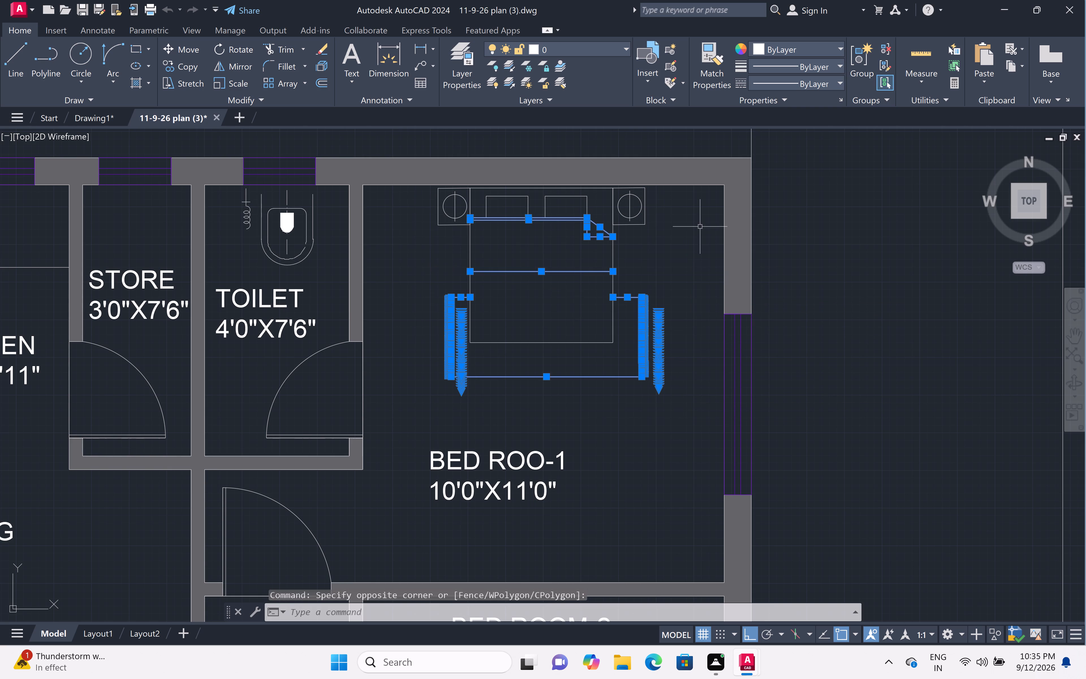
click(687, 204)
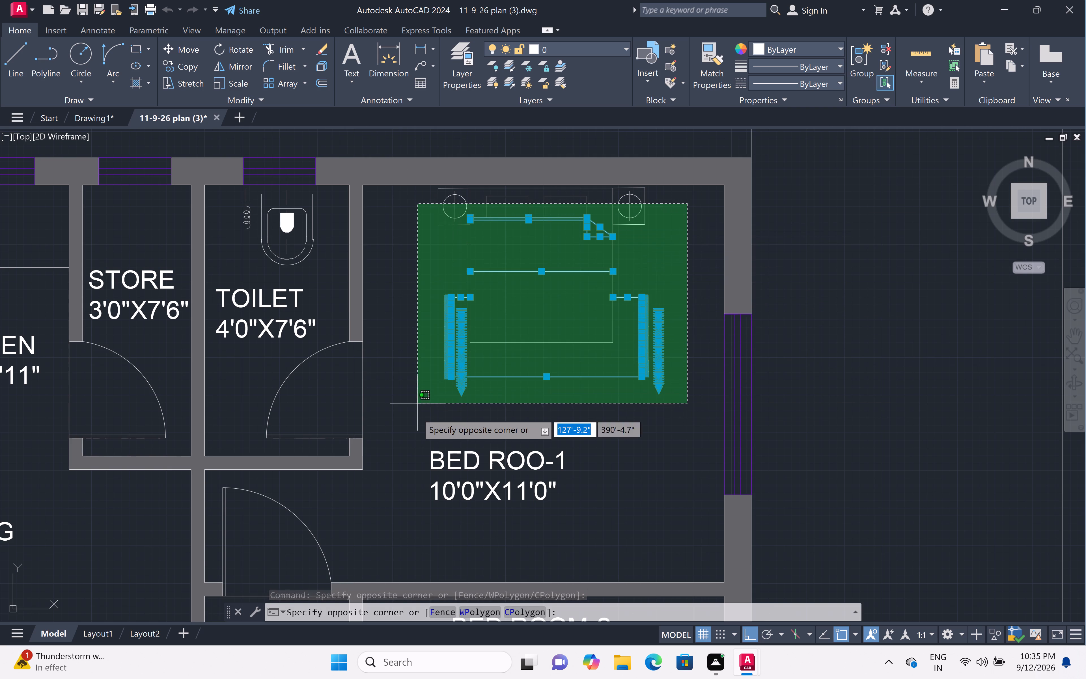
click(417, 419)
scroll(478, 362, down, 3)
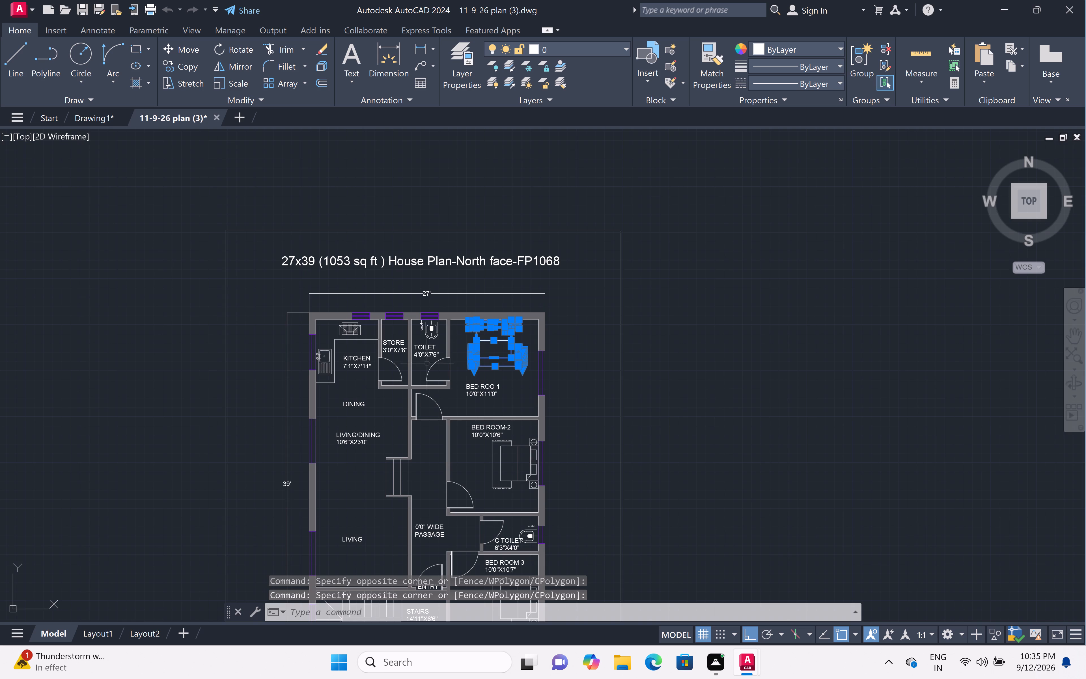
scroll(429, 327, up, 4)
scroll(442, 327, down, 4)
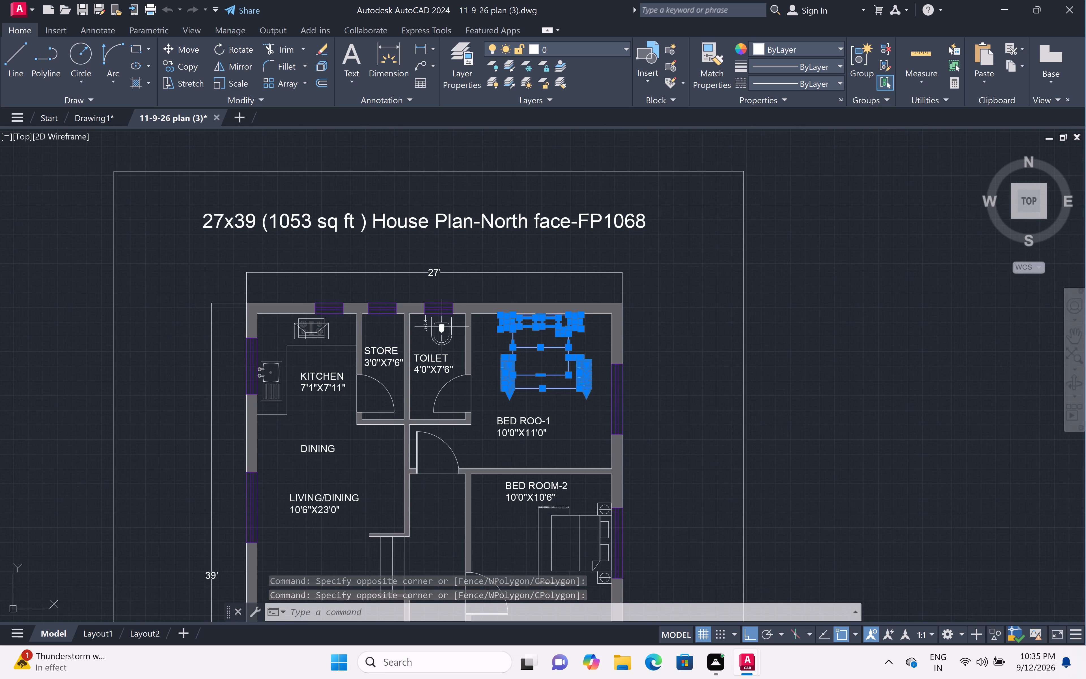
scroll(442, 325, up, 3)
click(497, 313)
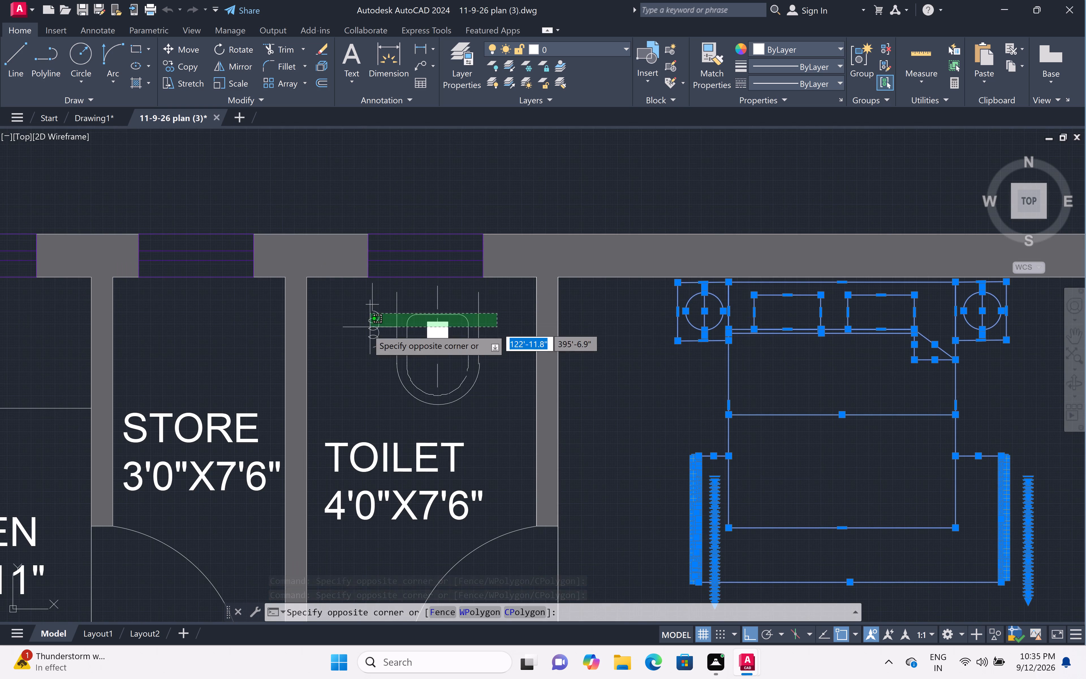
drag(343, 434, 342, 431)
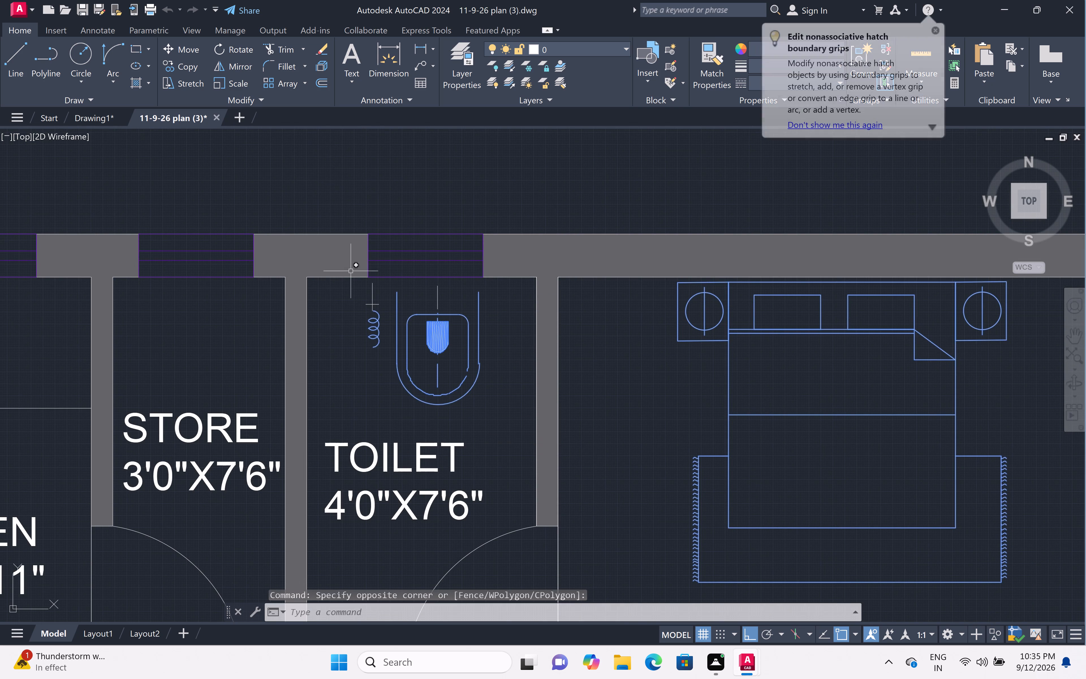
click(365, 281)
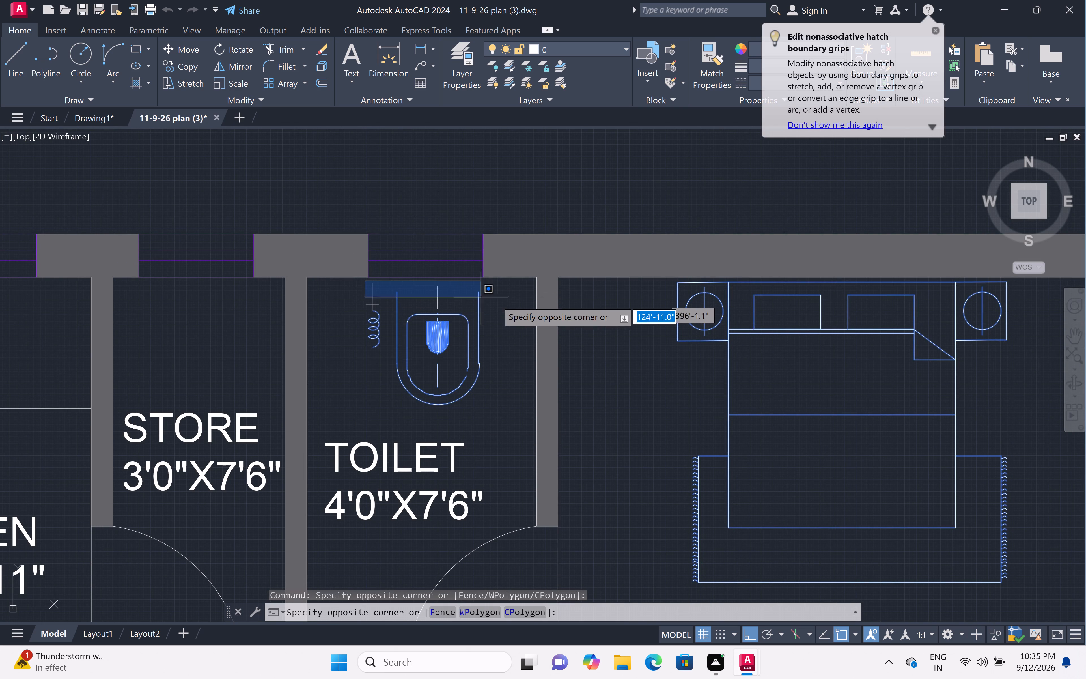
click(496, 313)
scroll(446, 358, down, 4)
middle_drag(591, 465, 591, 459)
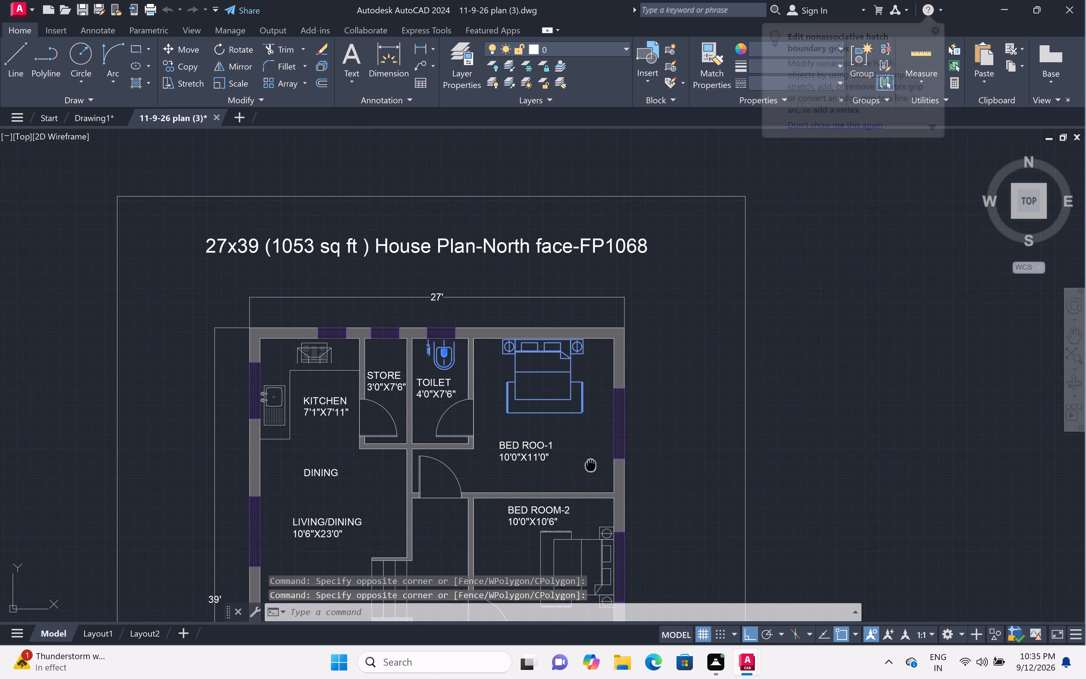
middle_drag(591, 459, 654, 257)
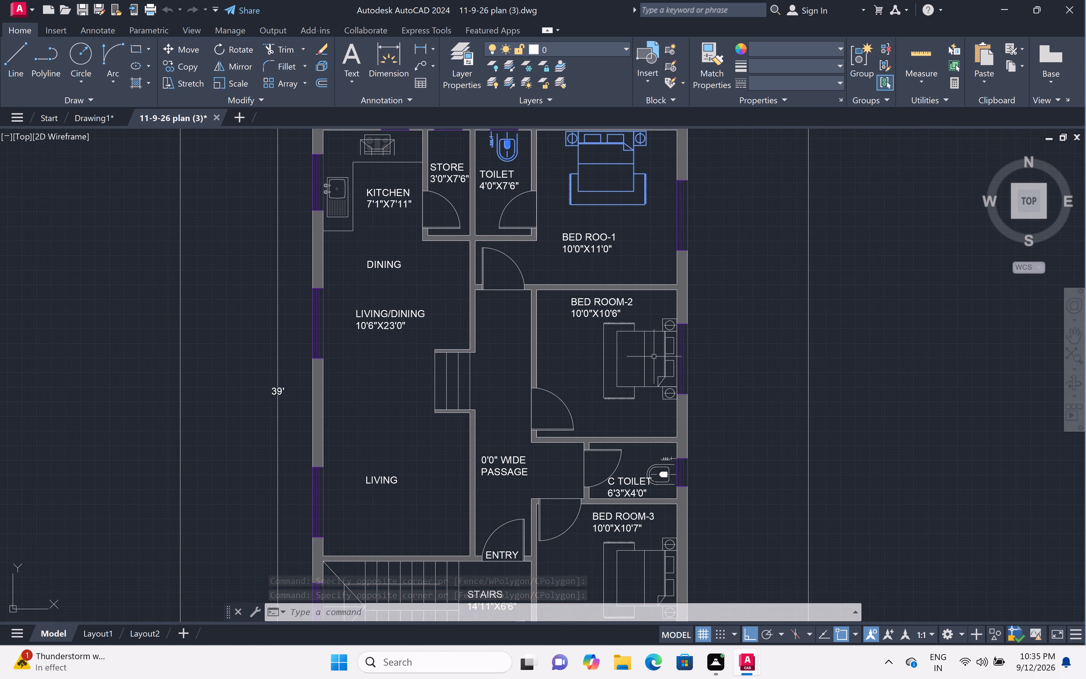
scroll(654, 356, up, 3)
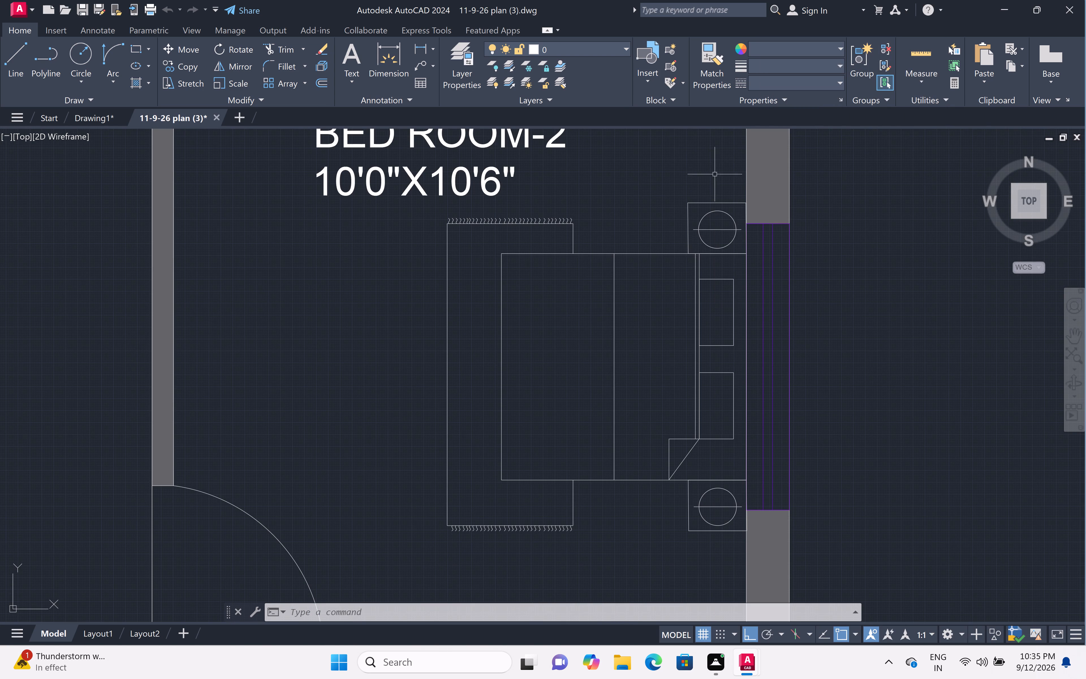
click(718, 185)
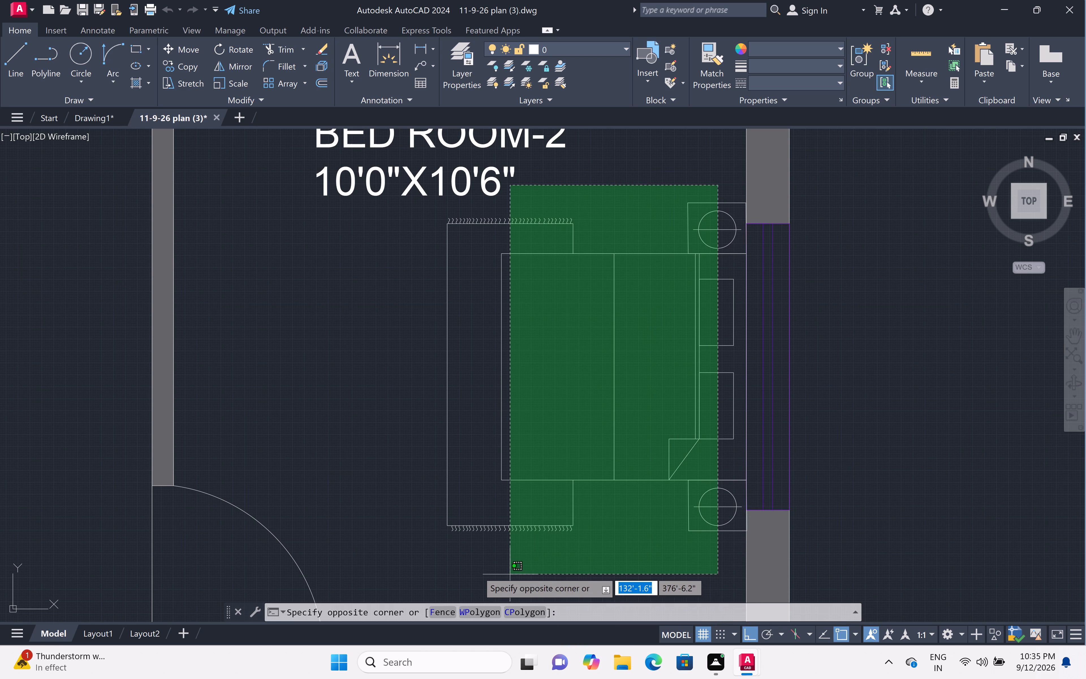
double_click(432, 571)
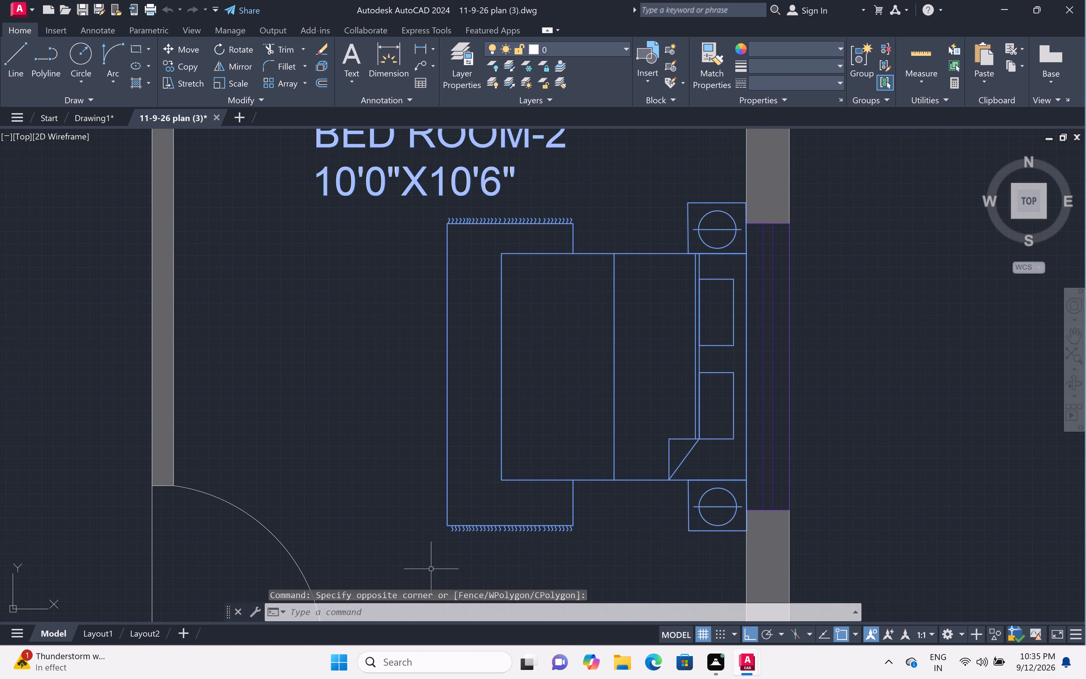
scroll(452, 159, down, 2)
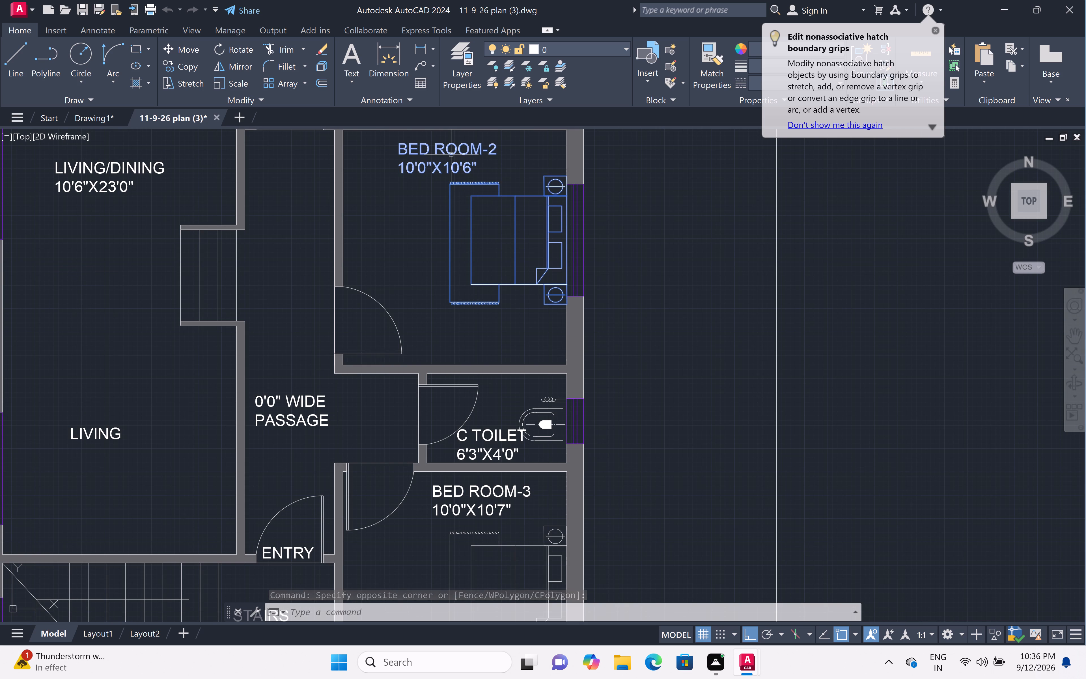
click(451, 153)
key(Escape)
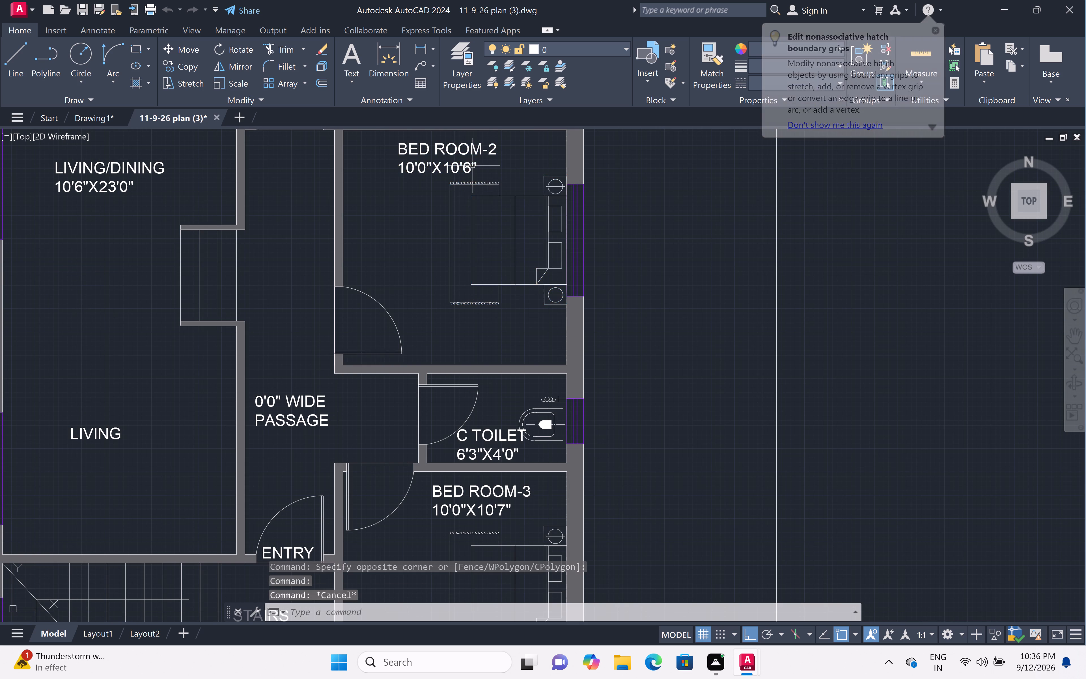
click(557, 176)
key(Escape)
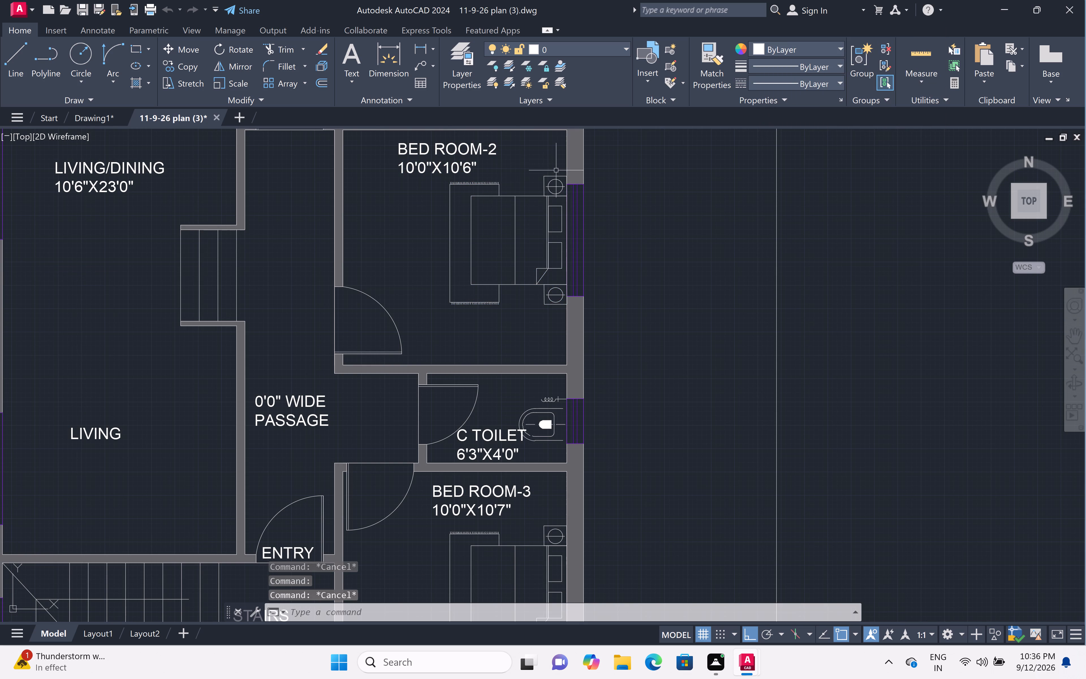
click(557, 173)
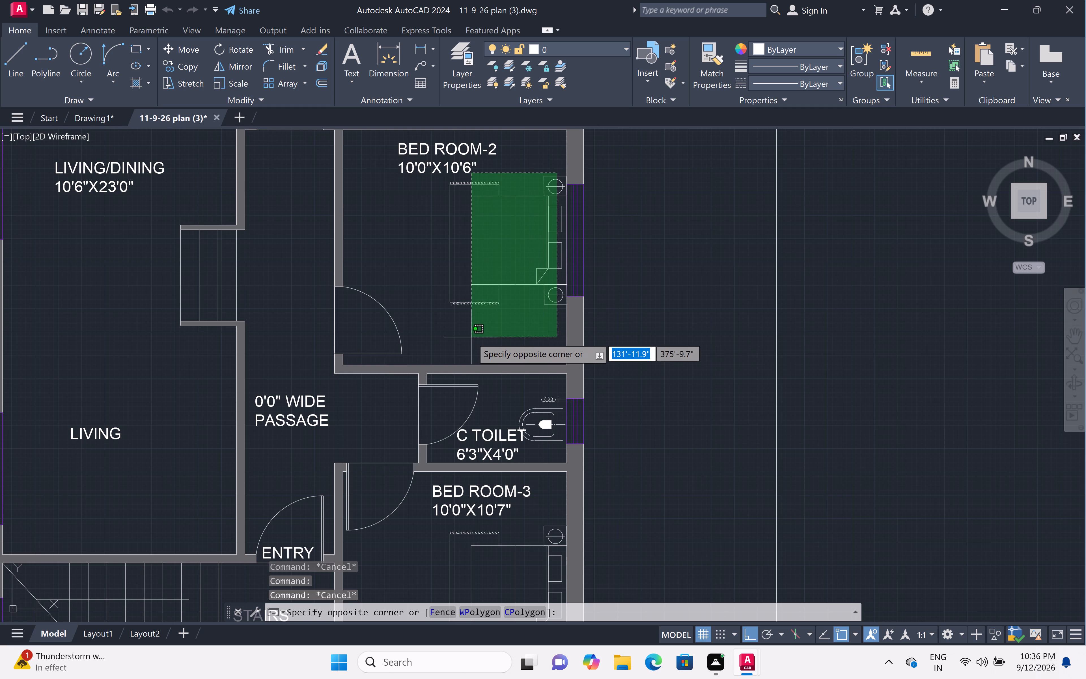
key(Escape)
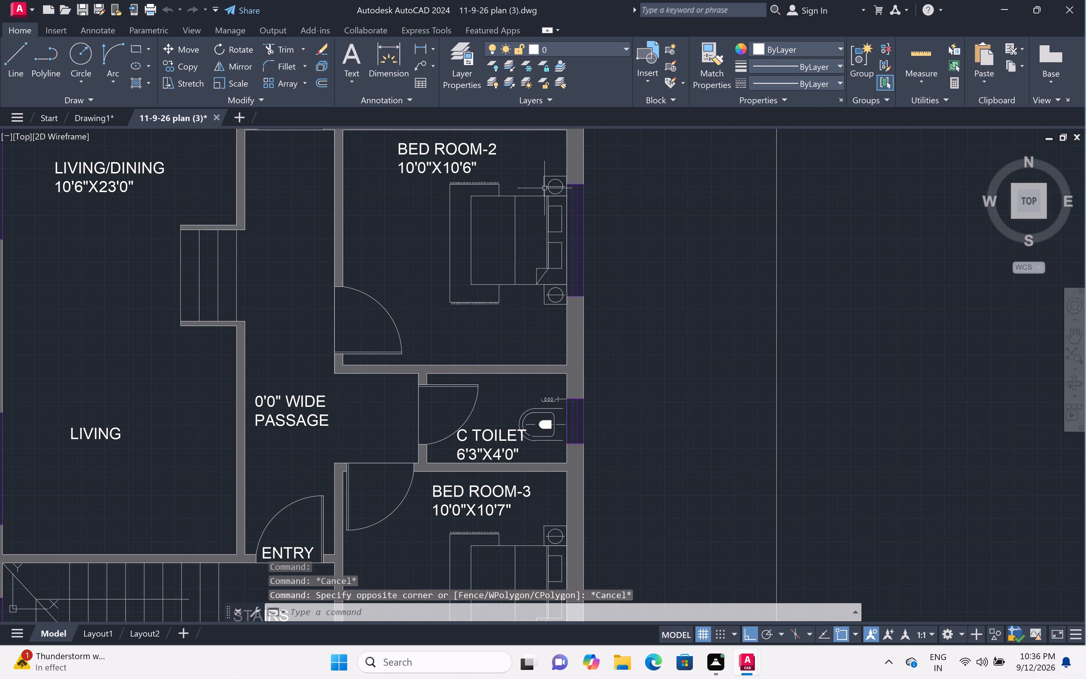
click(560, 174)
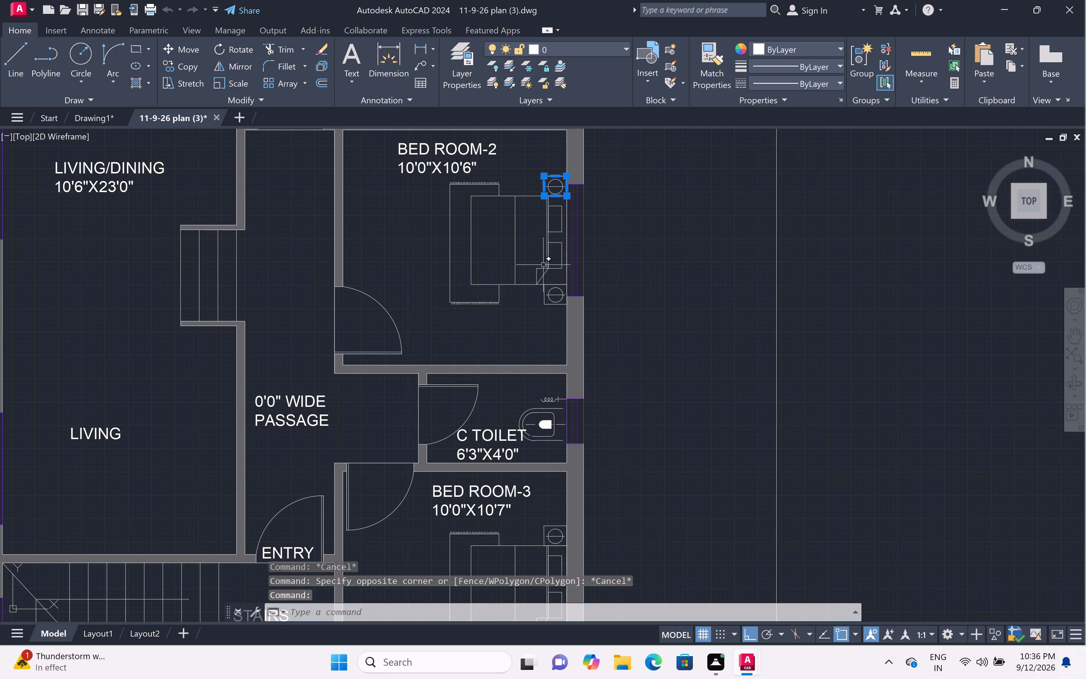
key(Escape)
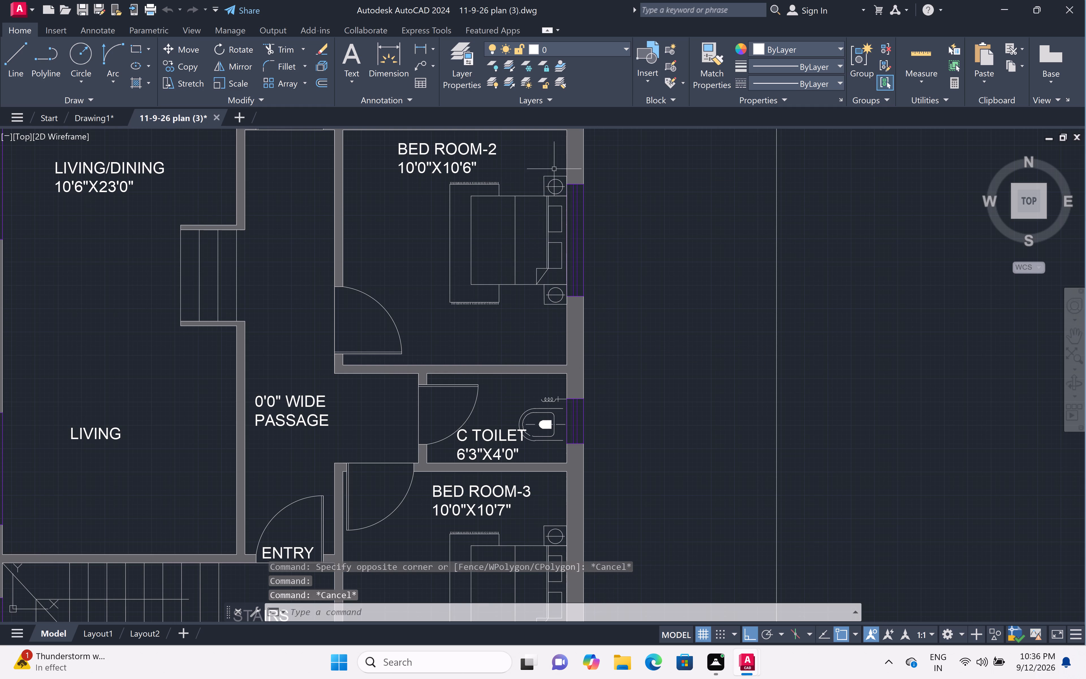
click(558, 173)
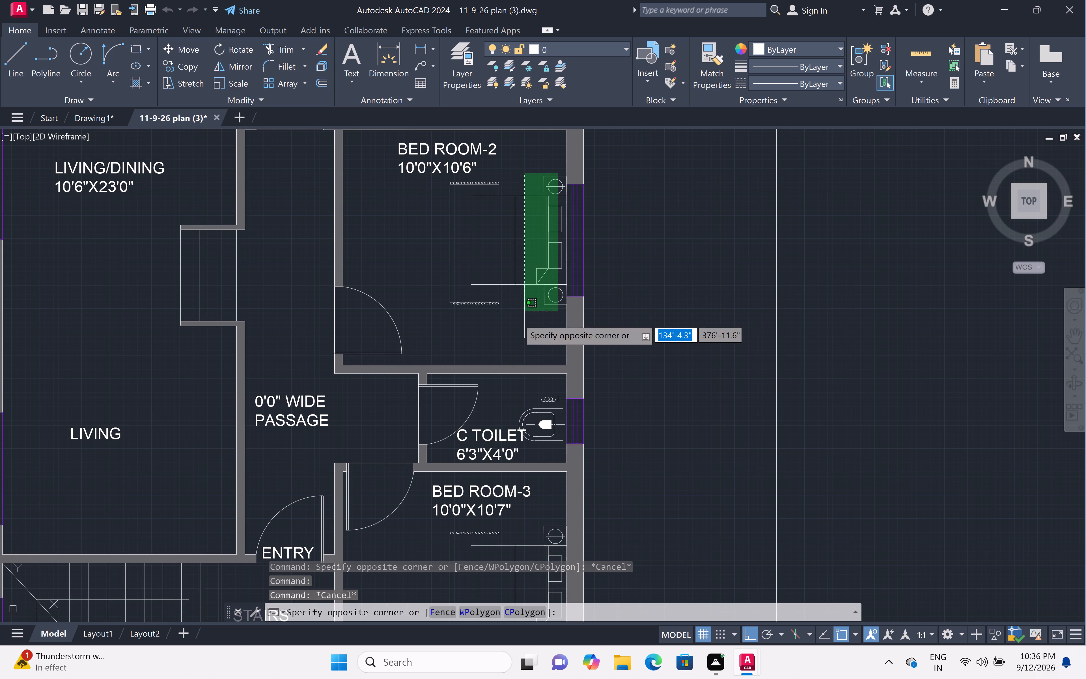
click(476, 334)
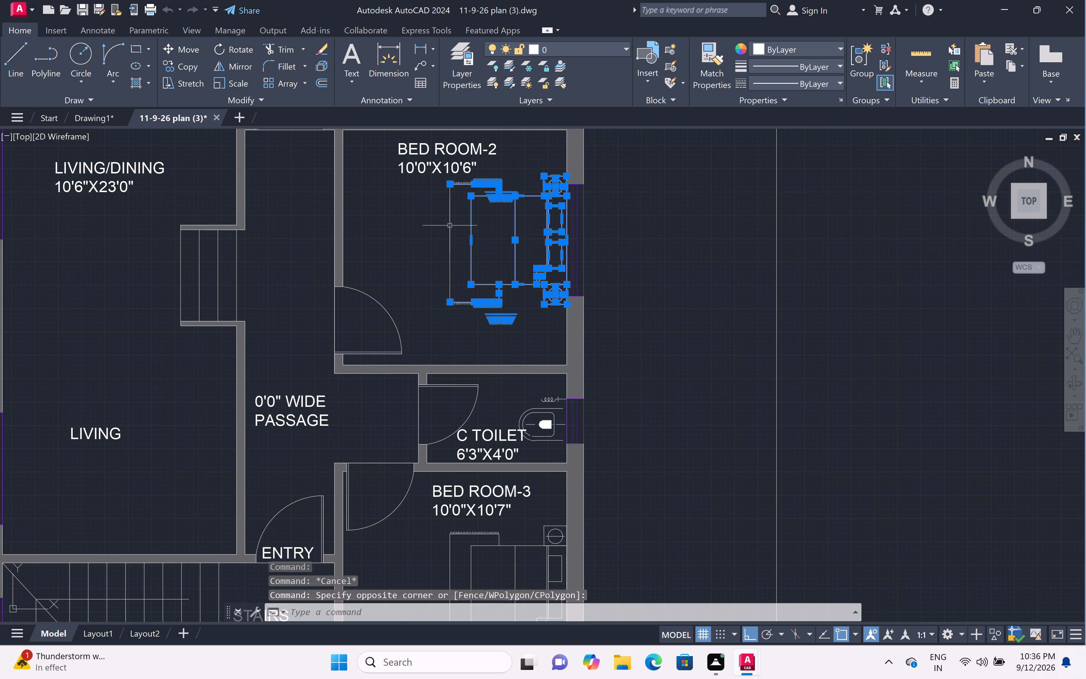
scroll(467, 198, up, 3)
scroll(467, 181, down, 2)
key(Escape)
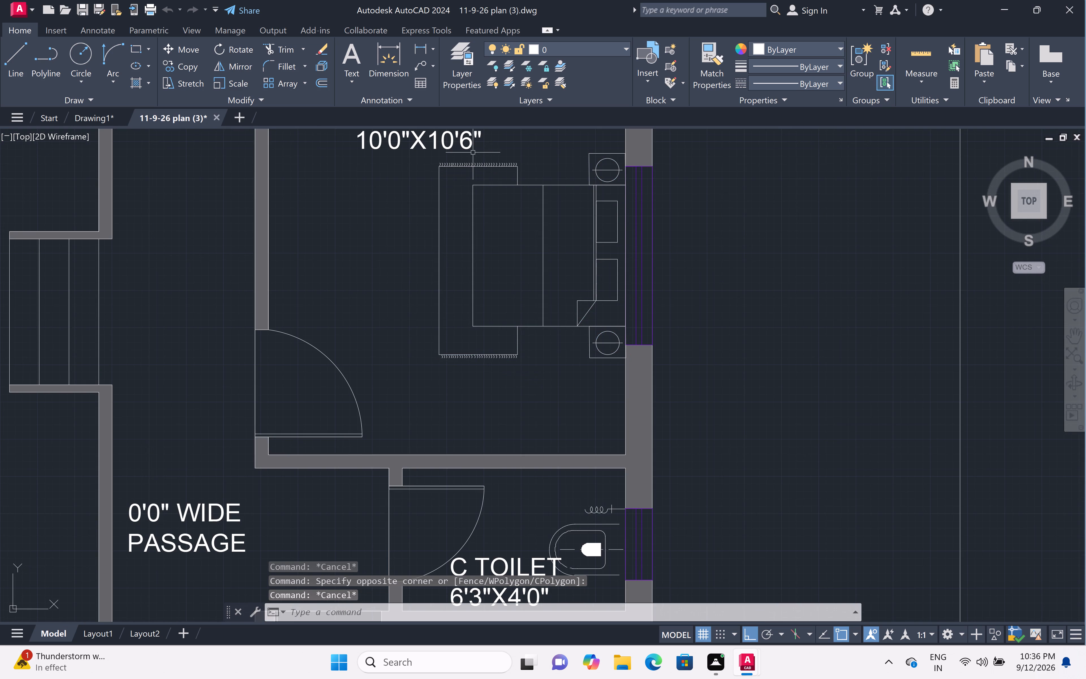
Copy the Bed Room-2 bed with side tables and rug, the 4'0"X7'6" toilet's fixtures, the kitchen stove and the kitchen sink to the clipboard.
click(420, 154)
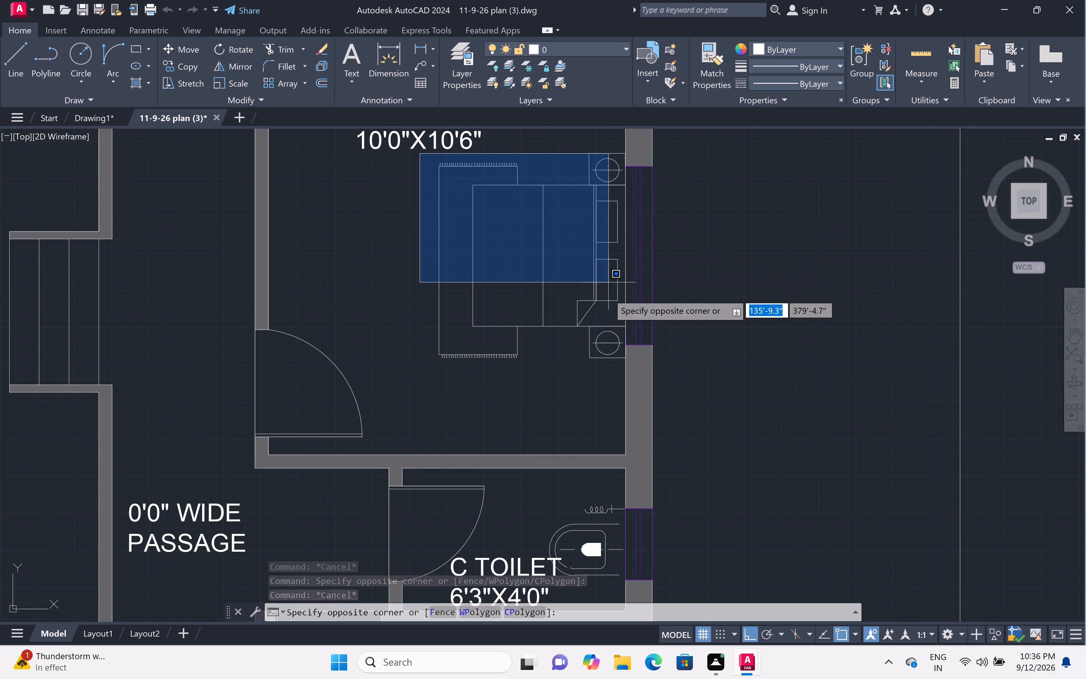
click(609, 375)
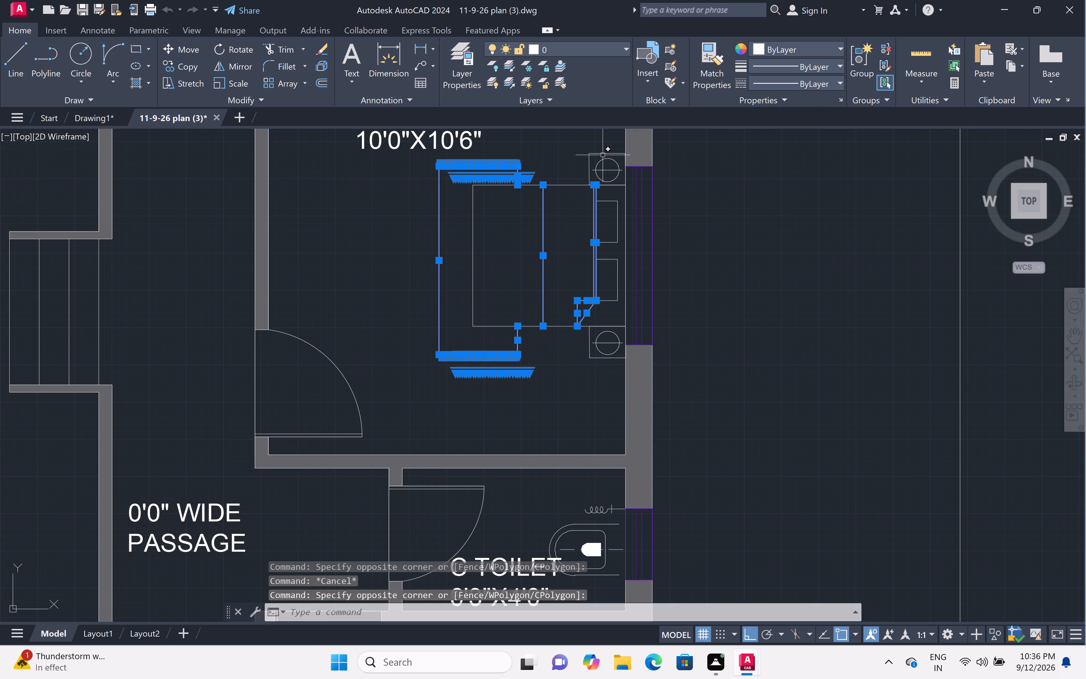
click(614, 150)
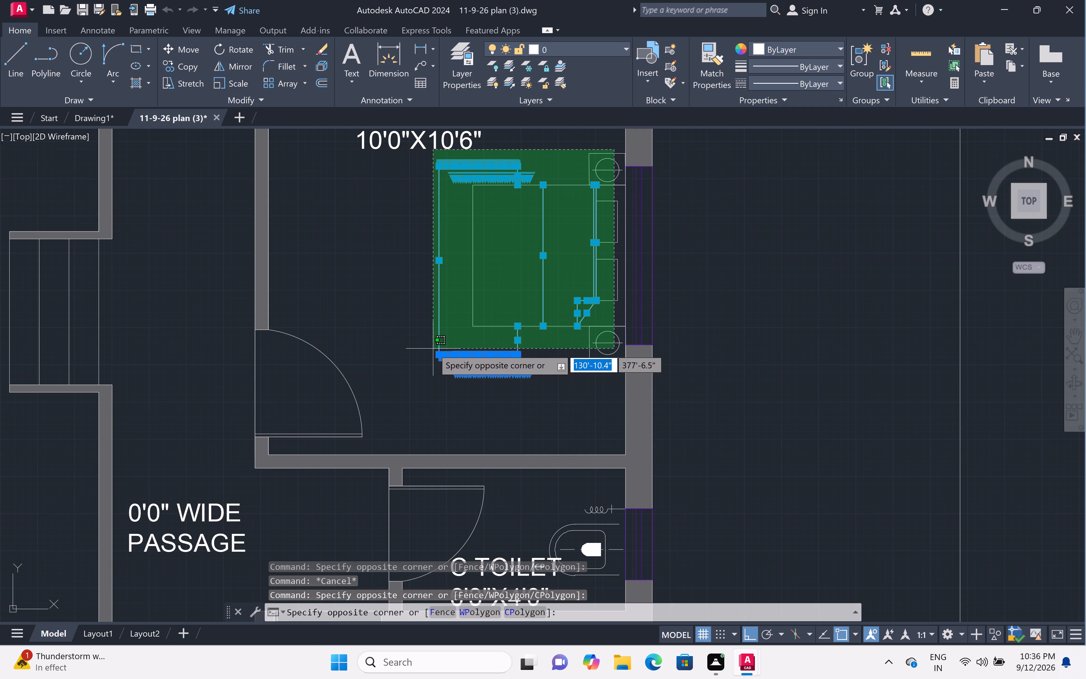
click(442, 381)
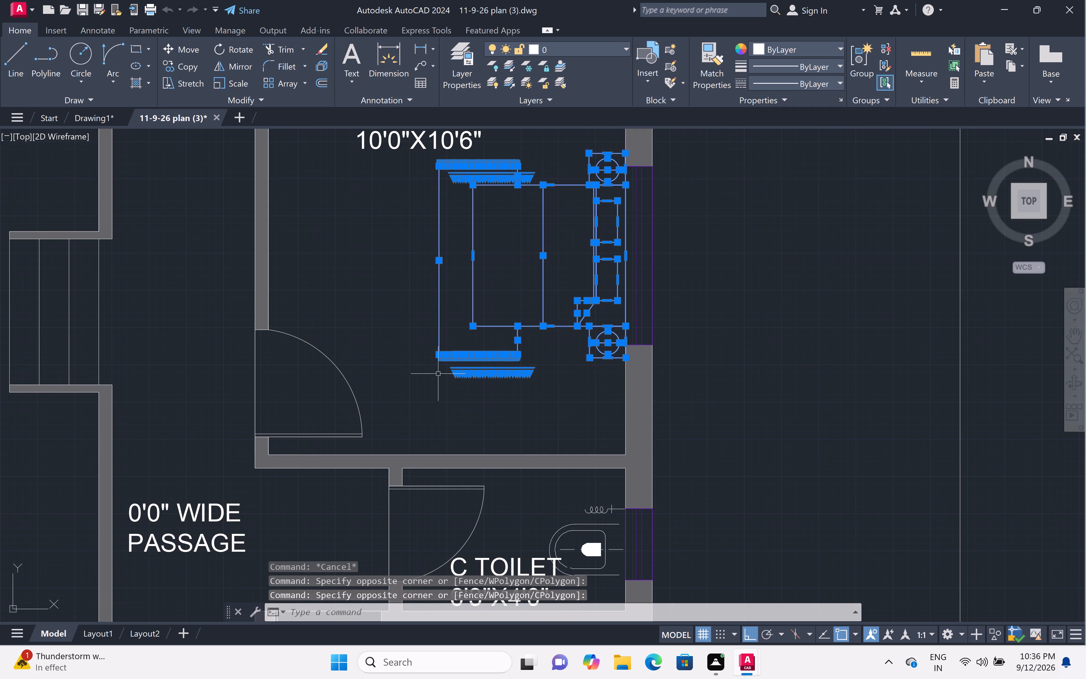
scroll(441, 359, down, 3)
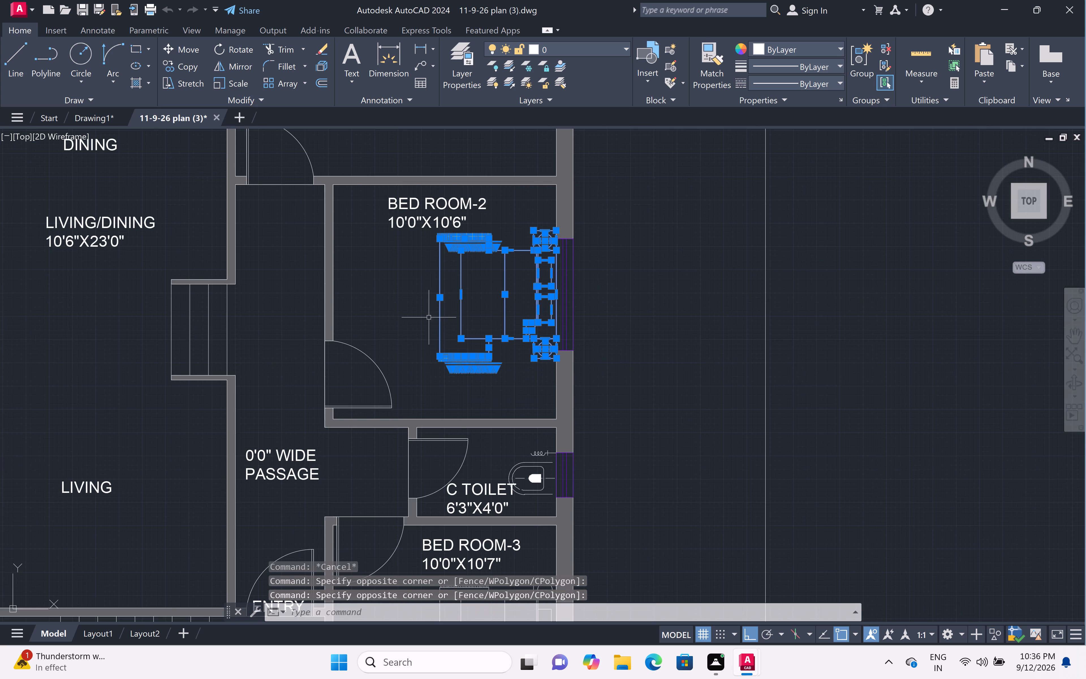
scroll(429, 317, down, 2)
scroll(362, 157, up, 4)
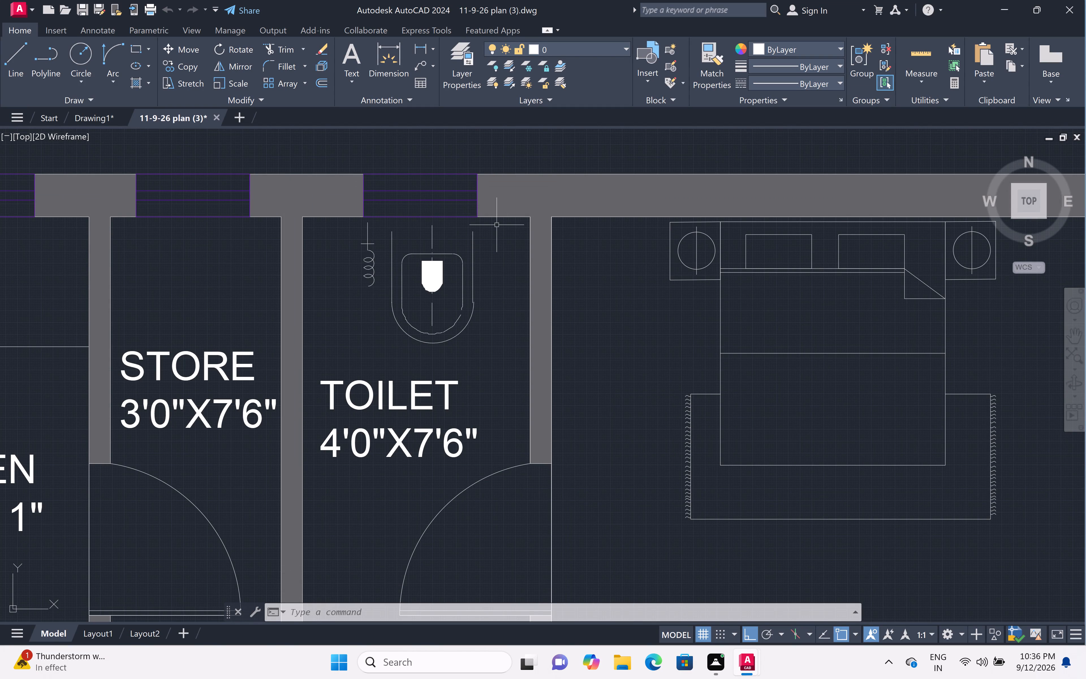
click(497, 225)
click(330, 356)
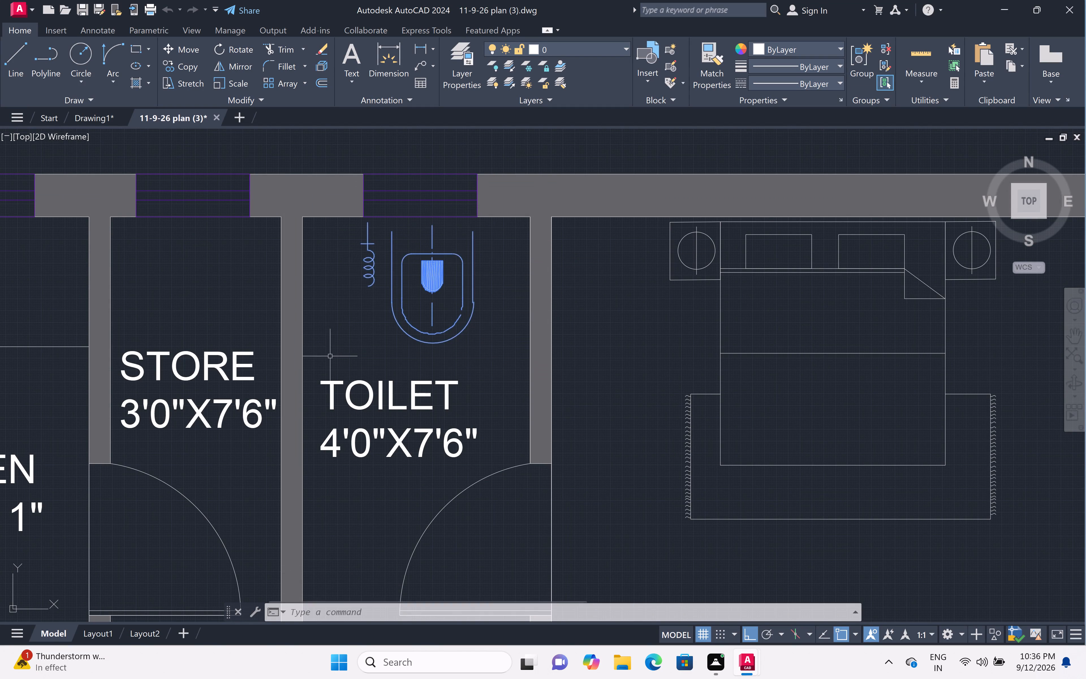
scroll(347, 324, down, 4)
scroll(268, 313, up, 3)
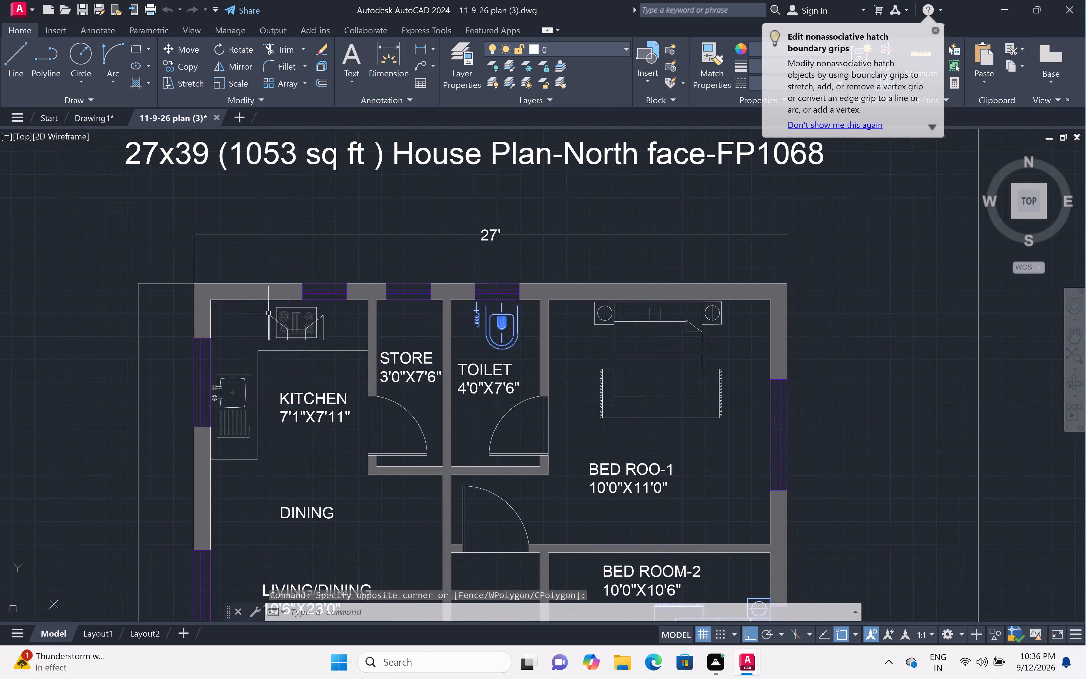
click(304, 338)
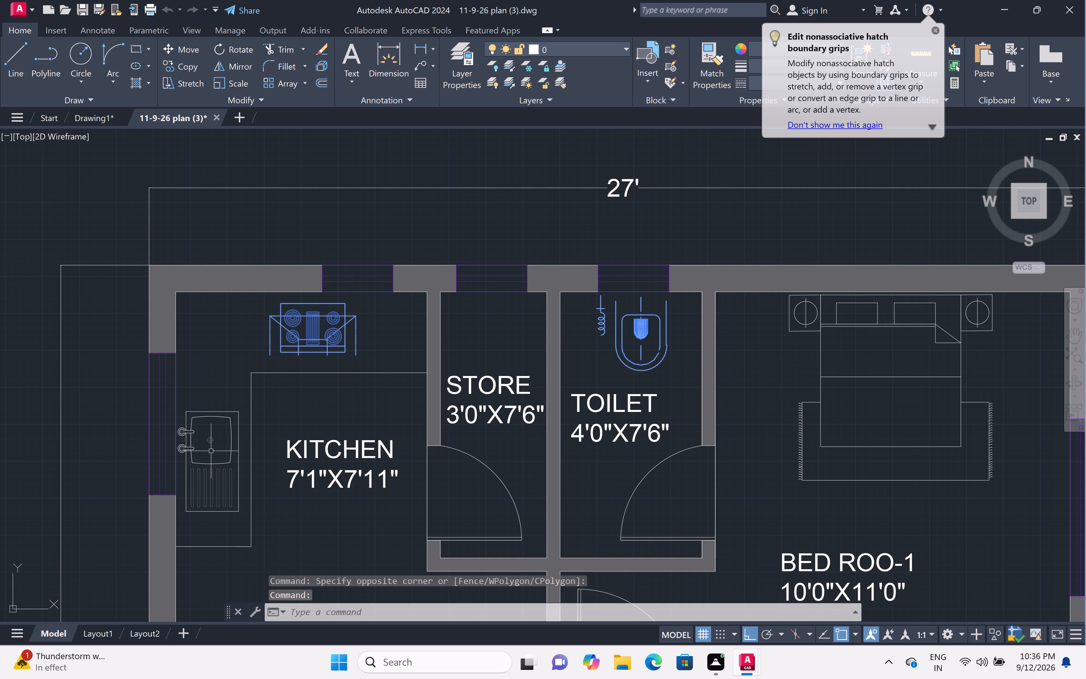
click(212, 472)
scroll(339, 327, down, 5)
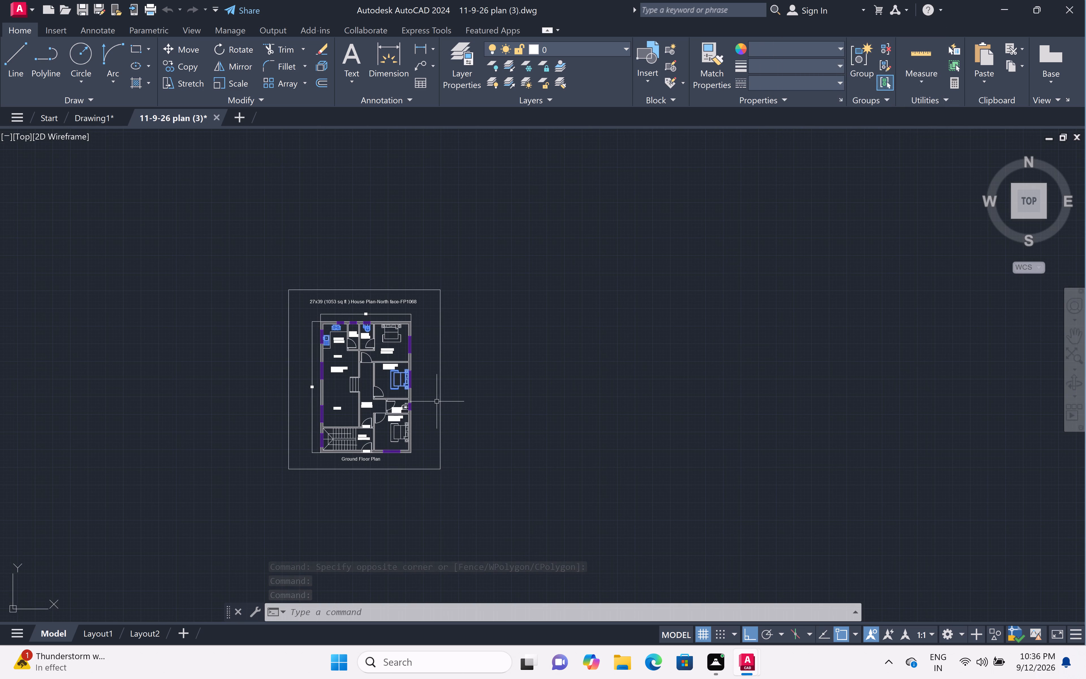
key(ctrl+c)
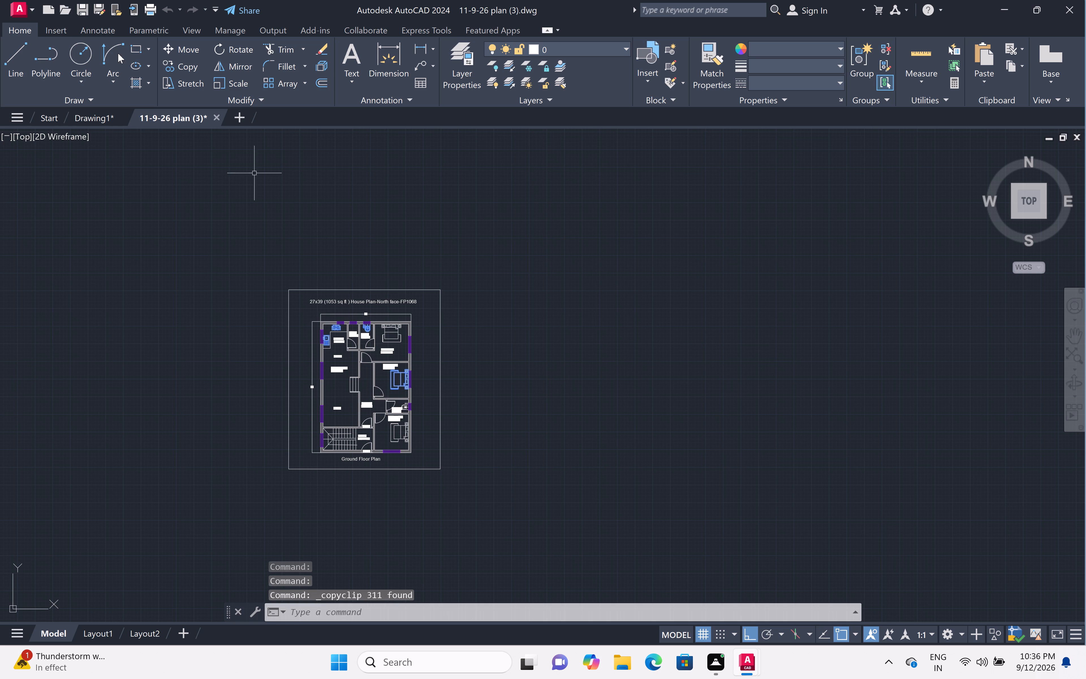
Switch to Drawing1 and paste the copied bed, toilet, stove and sink fixtures in the empty area left of the house plan.
click(106, 112)
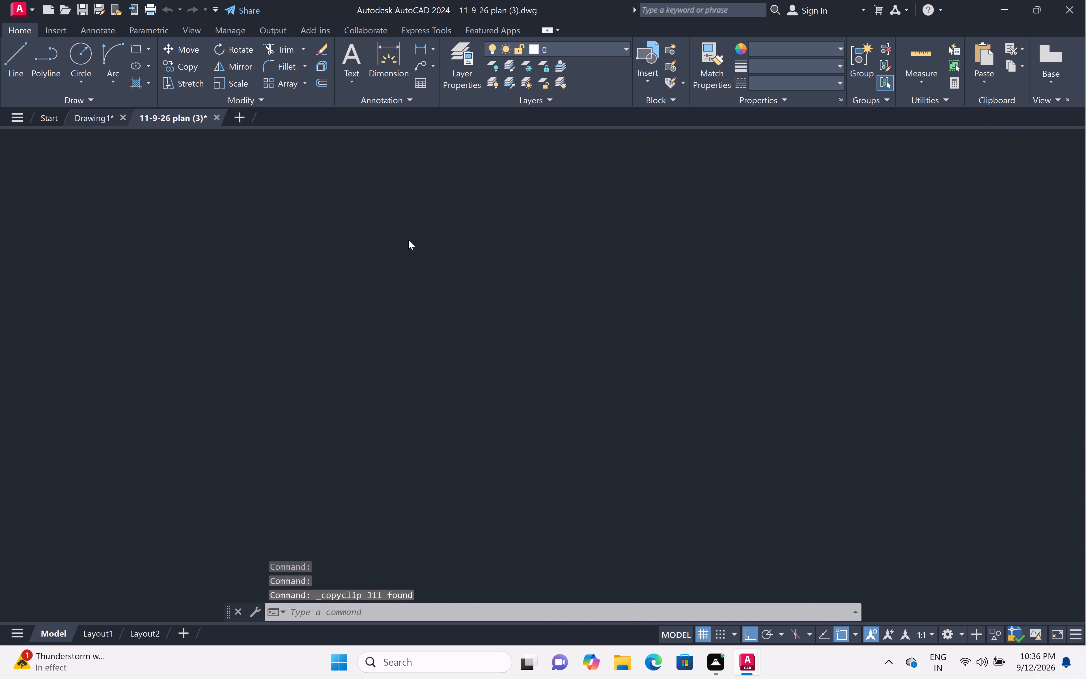
key(ctrl+v)
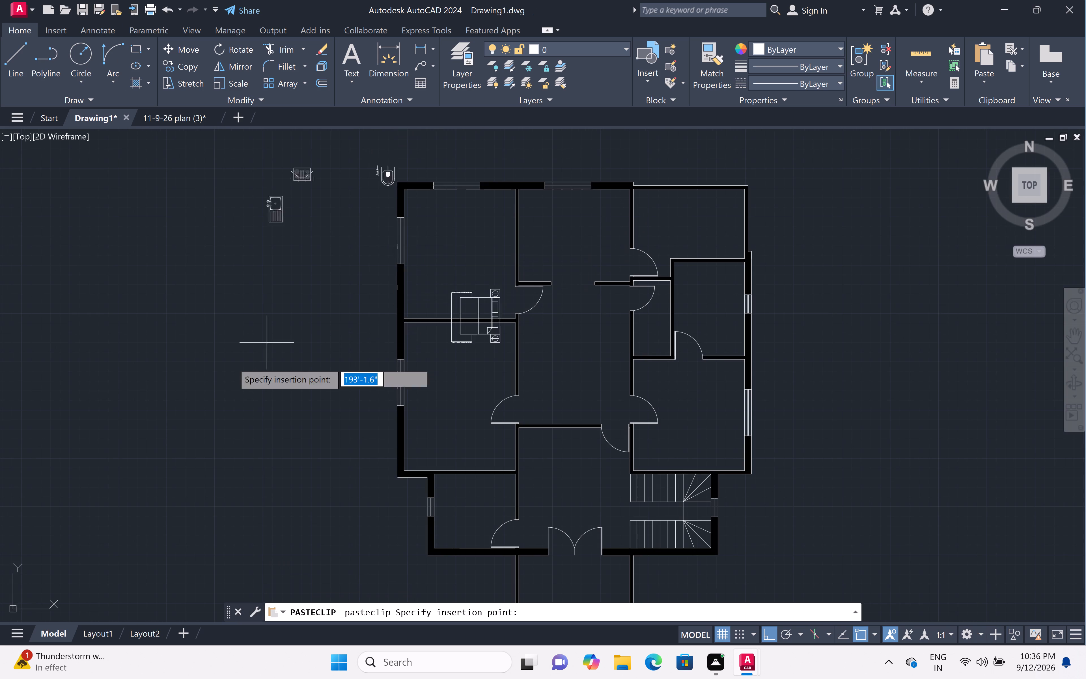
click(148, 415)
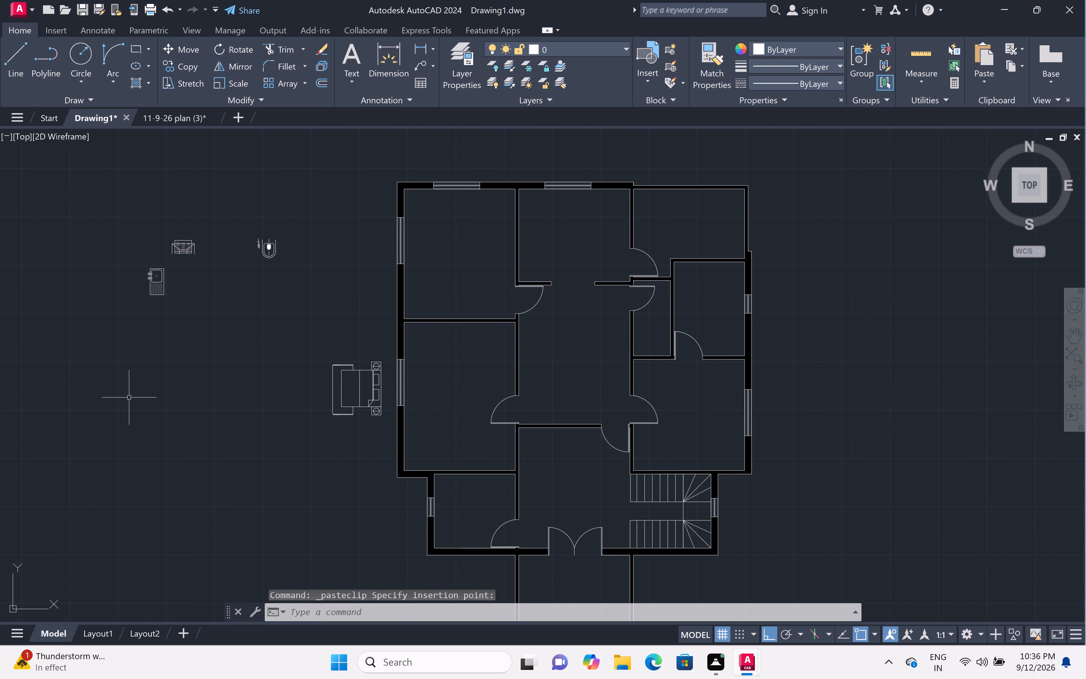
Open the recent drawing FLOOR PLAN 6-9-26(4).dwg.
scroll(159, 376, down, 2)
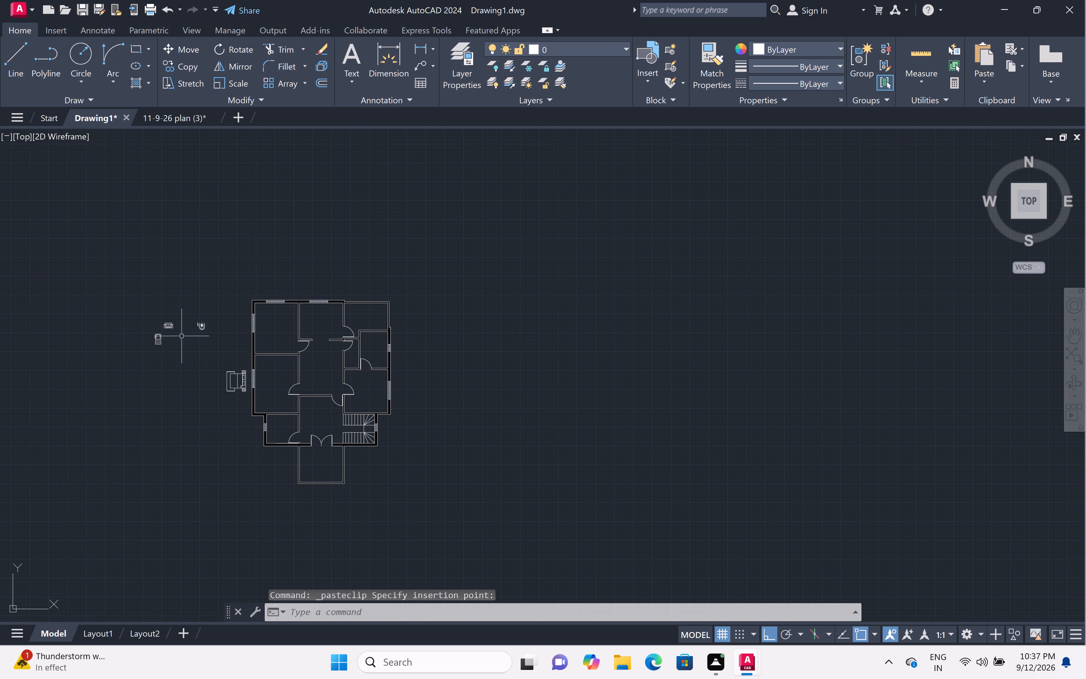
middle_drag(180, 350, 295, 261)
scroll(296, 261, up, 1)
middle_click(296, 261)
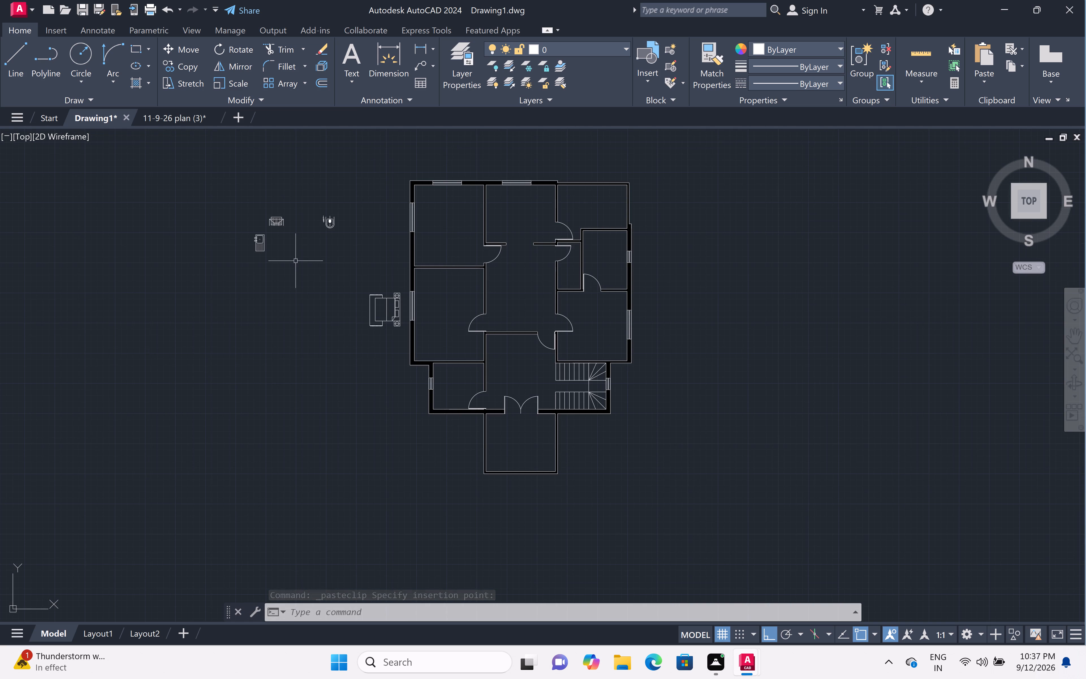
click(16, 7)
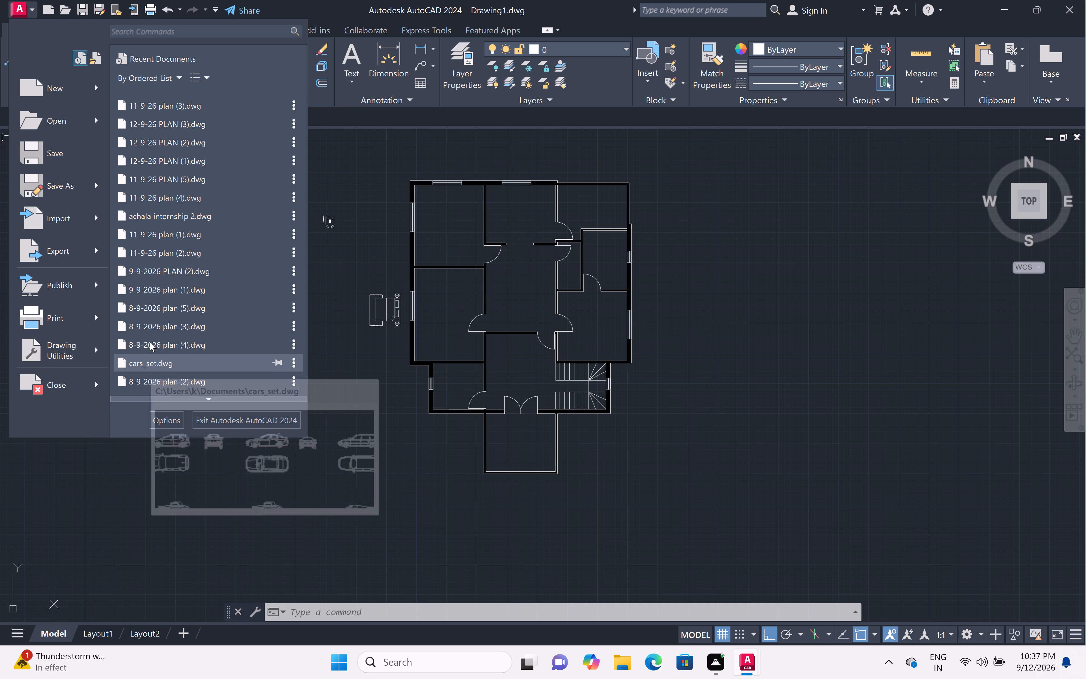
scroll(150, 341, down, 5)
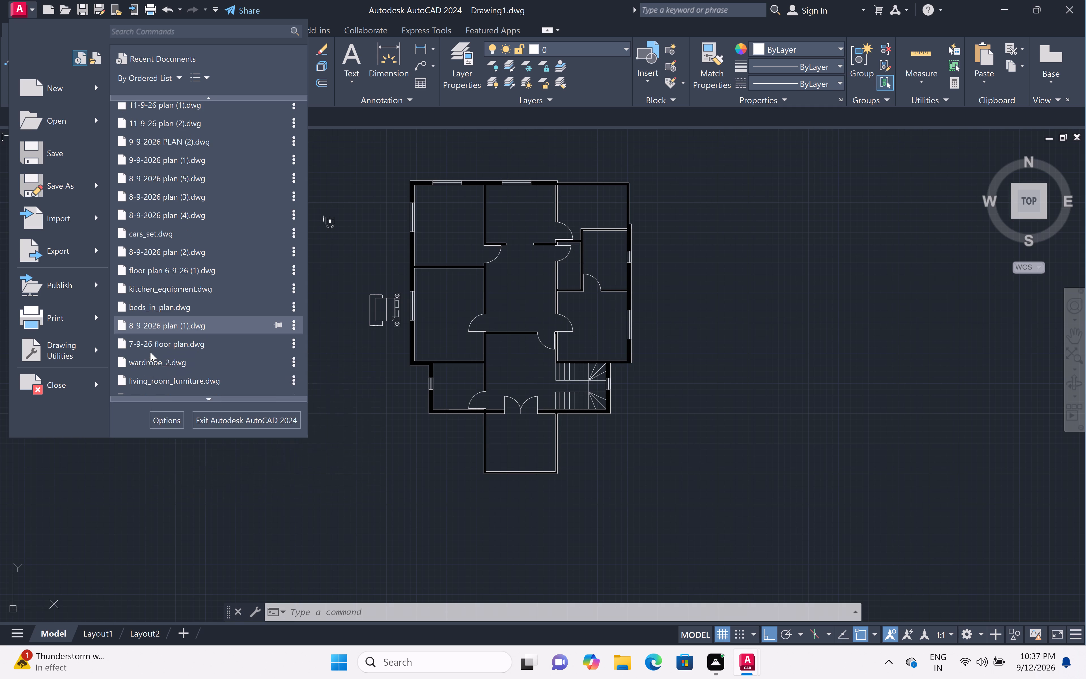
scroll(150, 352, down, 1)
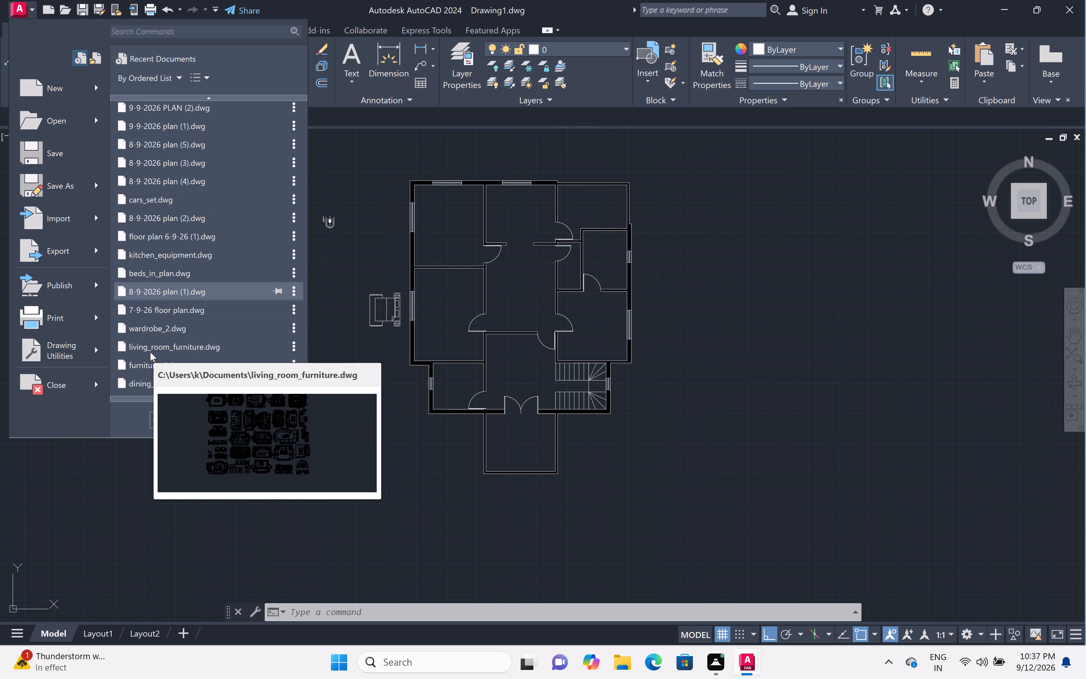
scroll(146, 360, down, 1)
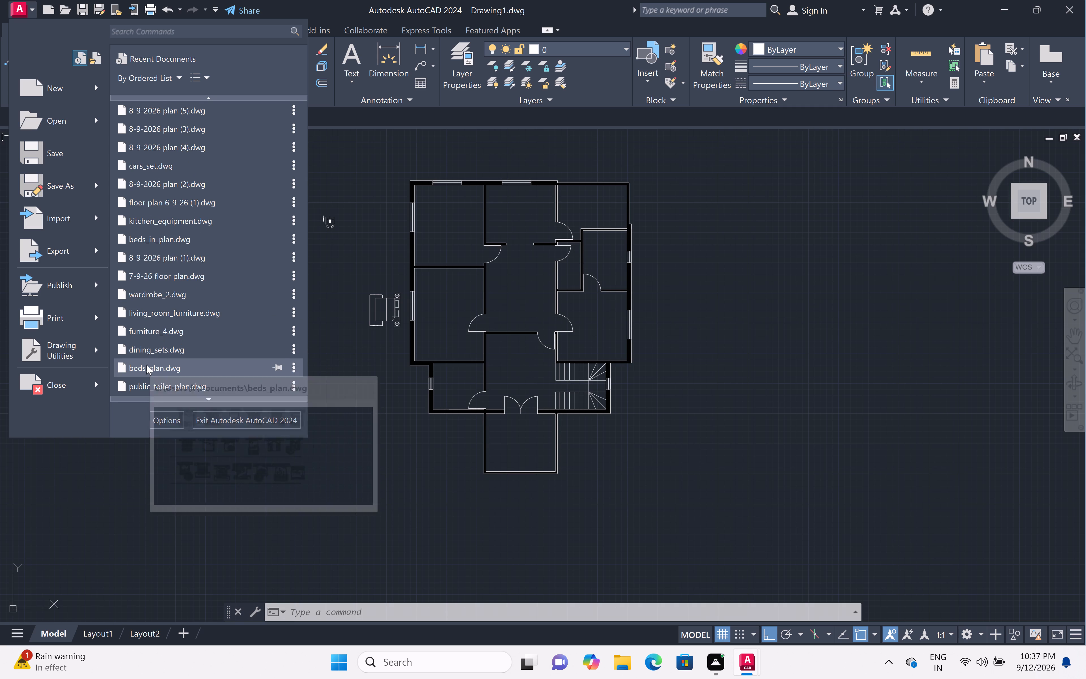
scroll(146, 363, down, 3)
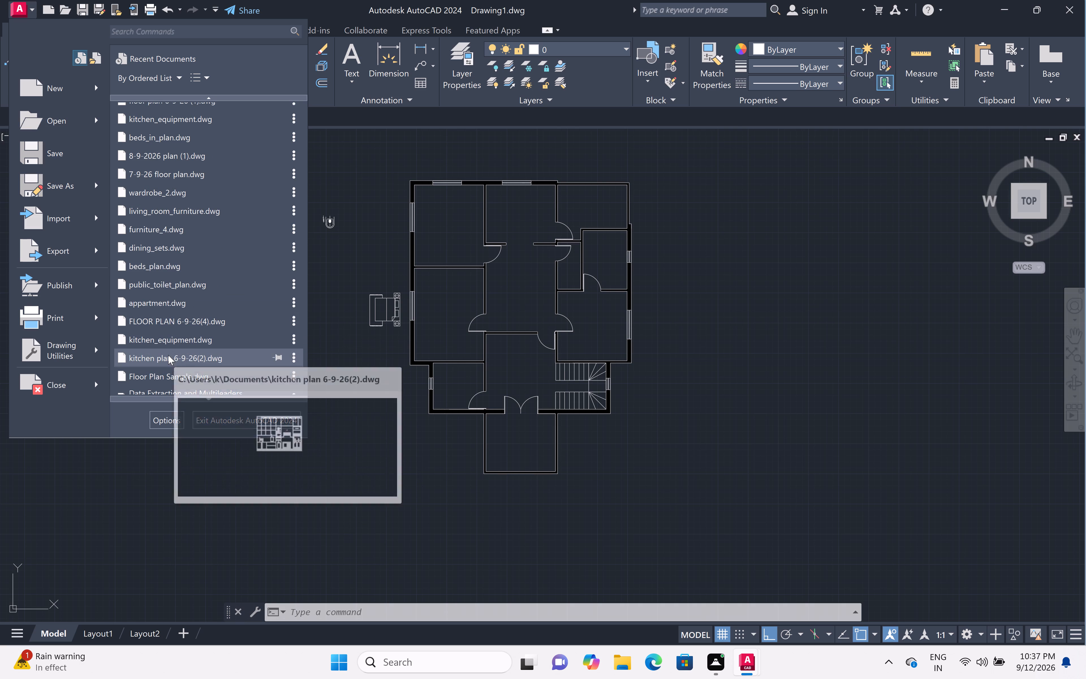
scroll(168, 366, down, 1)
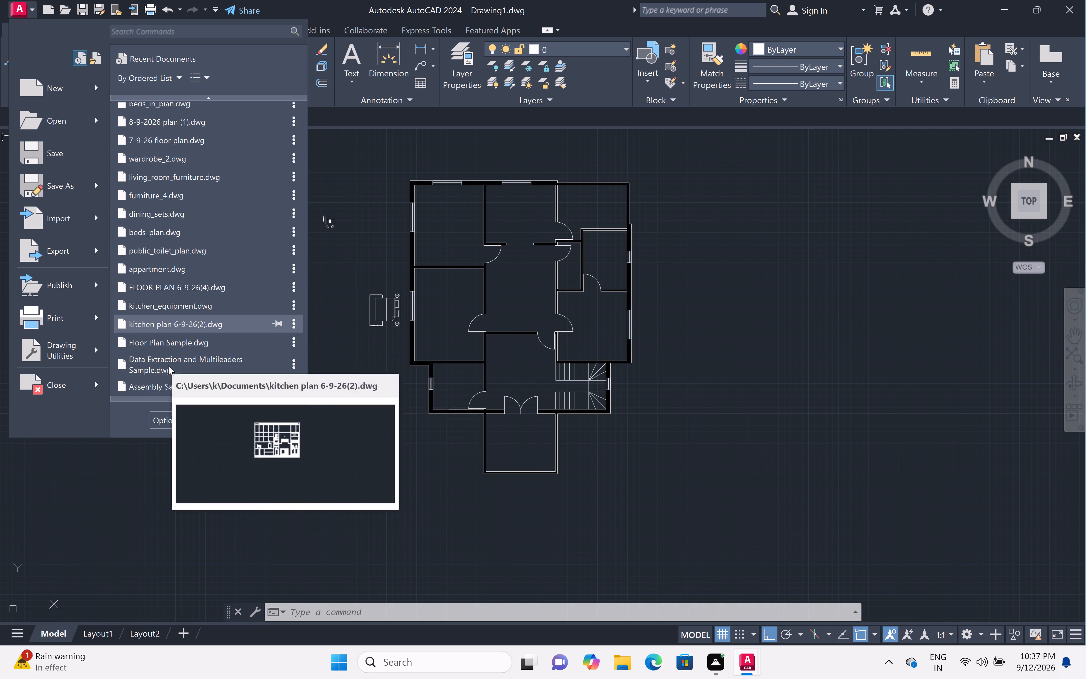
scroll(168, 366, down, 6)
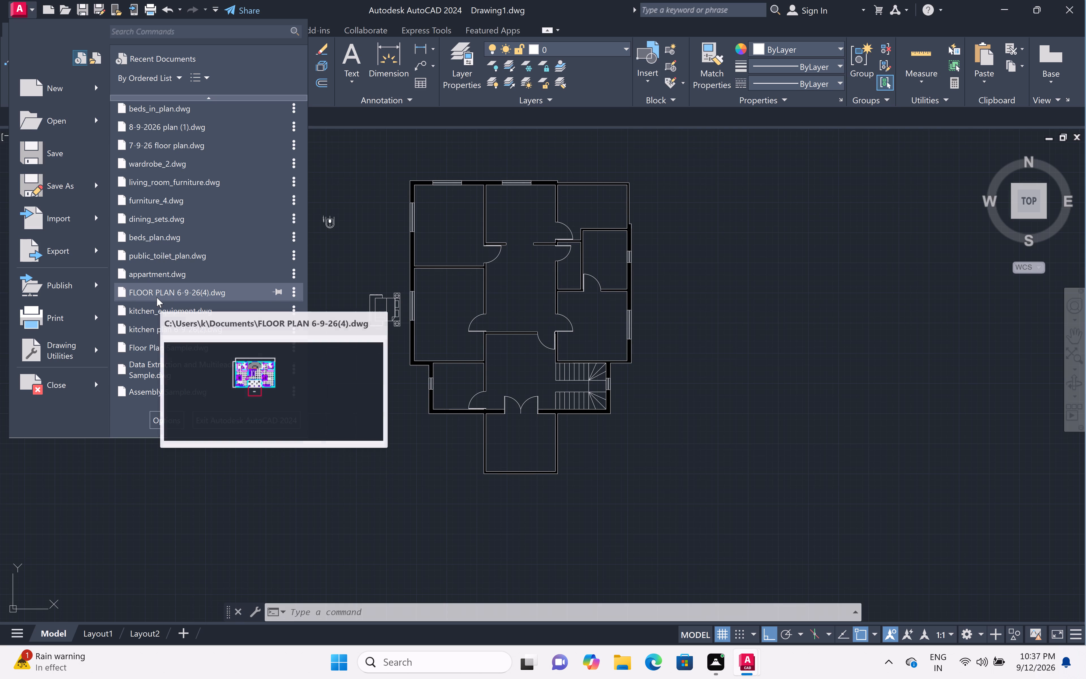
click(156, 285)
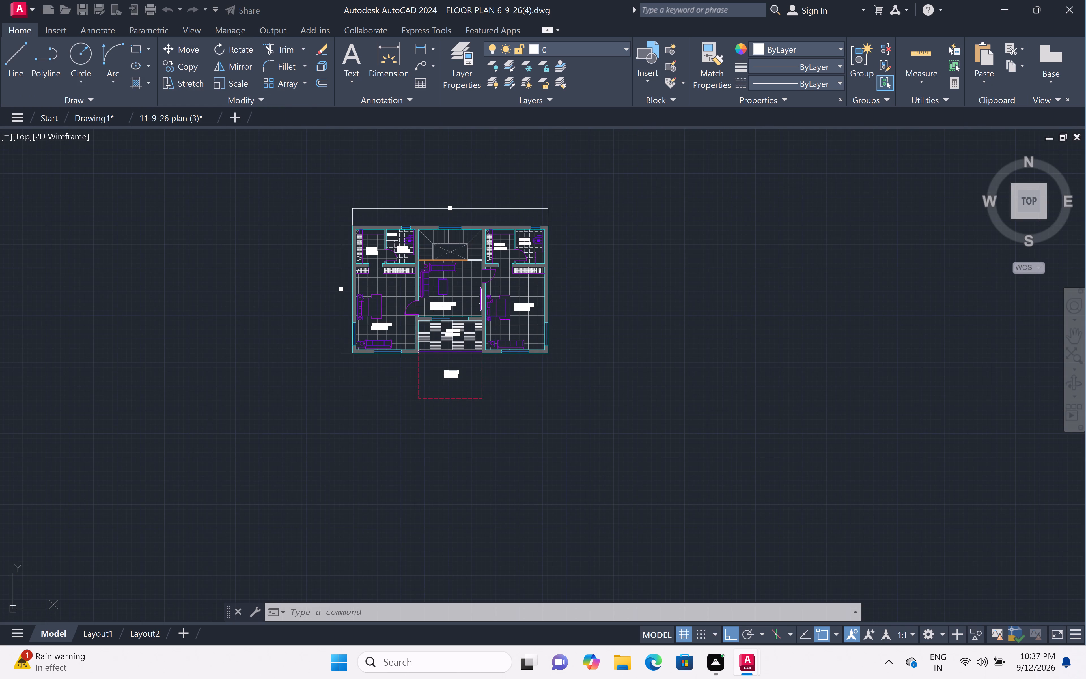
Copy the Family Lounge's L-shaped sofa set, corner table and centre table to the clipboard.
scroll(436, 275, up, 1)
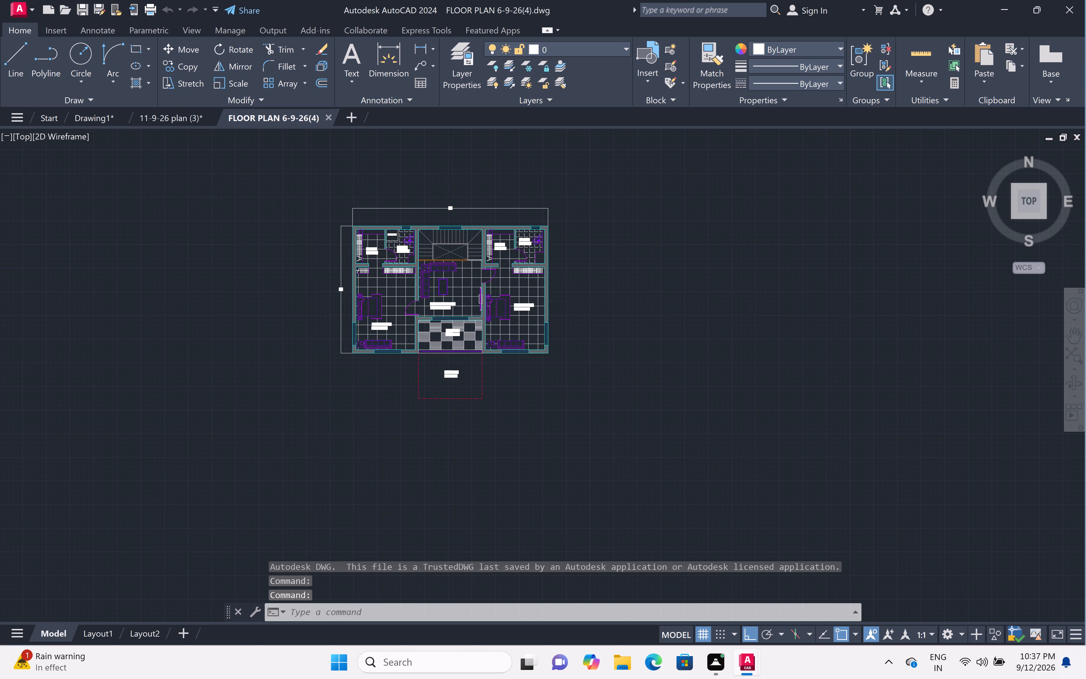
scroll(436, 275, up, 2)
click(525, 222)
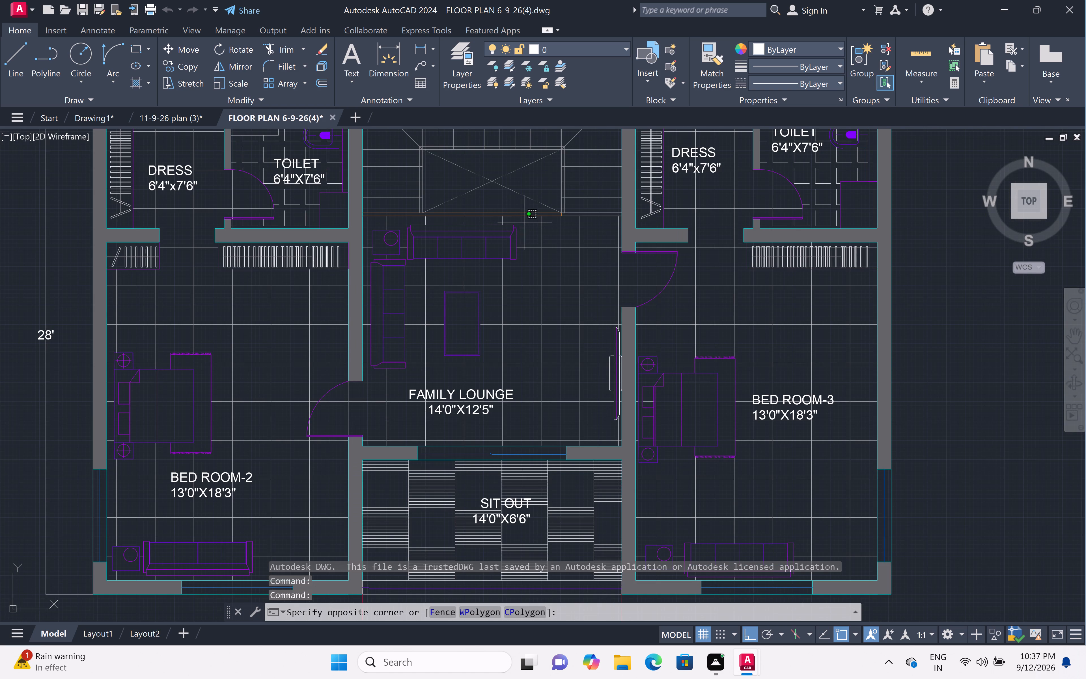
double_click(370, 380)
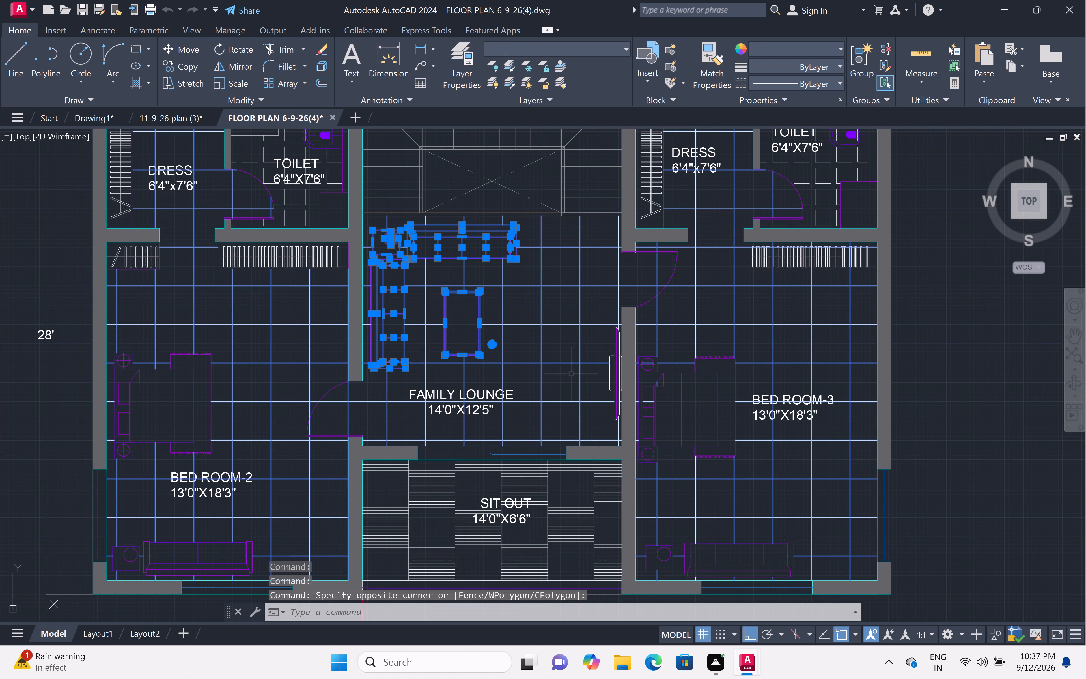
key(ctrl+c)
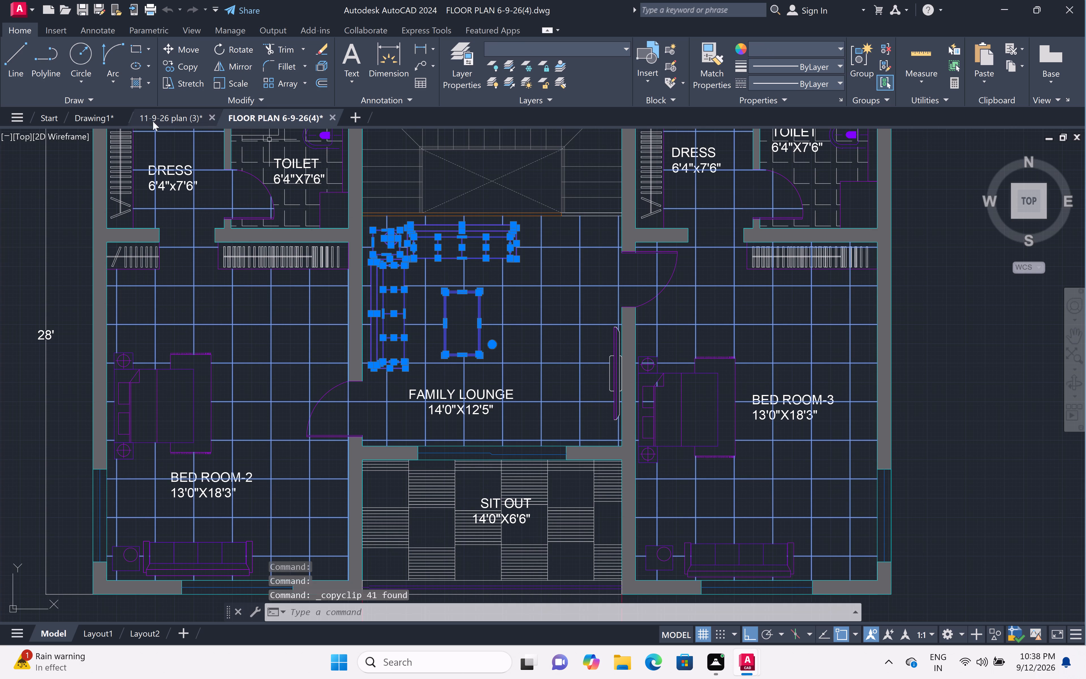
Switch to Drawing1 and paste the lounge furniture in the empty area right of the house plan.
click(112, 116)
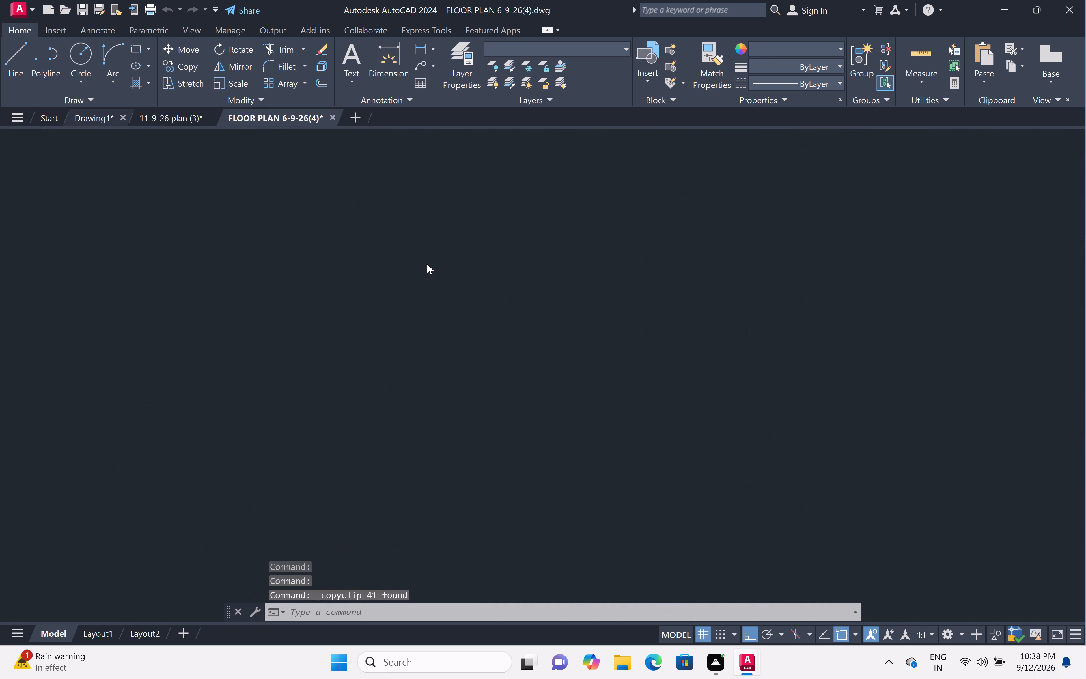
key(ctrl+v)
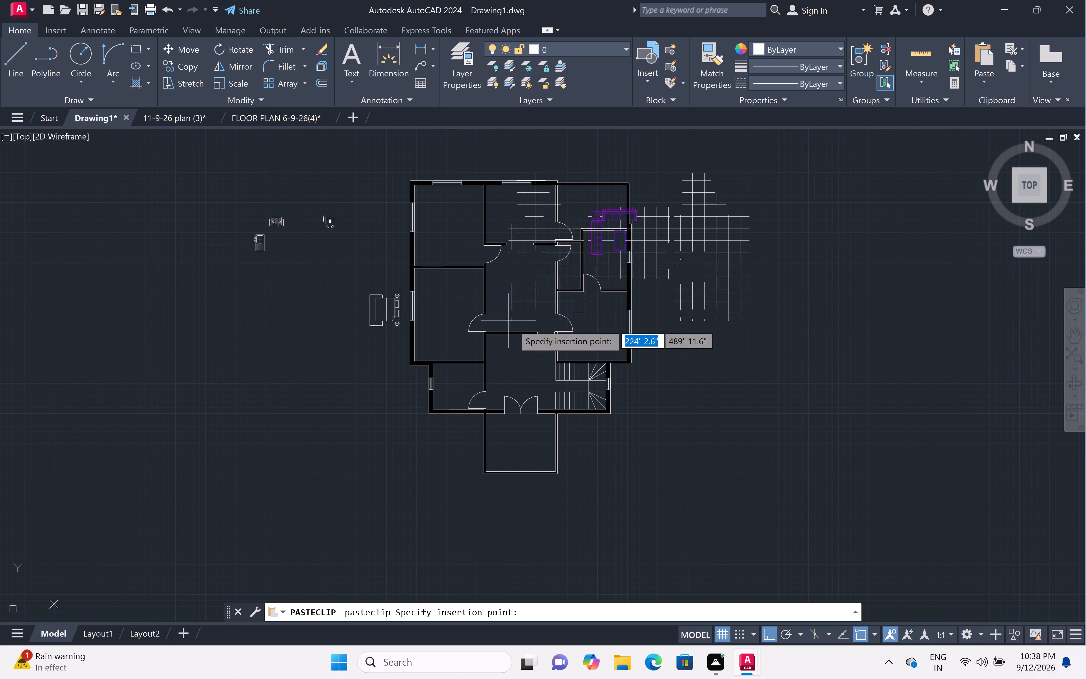
click(653, 369)
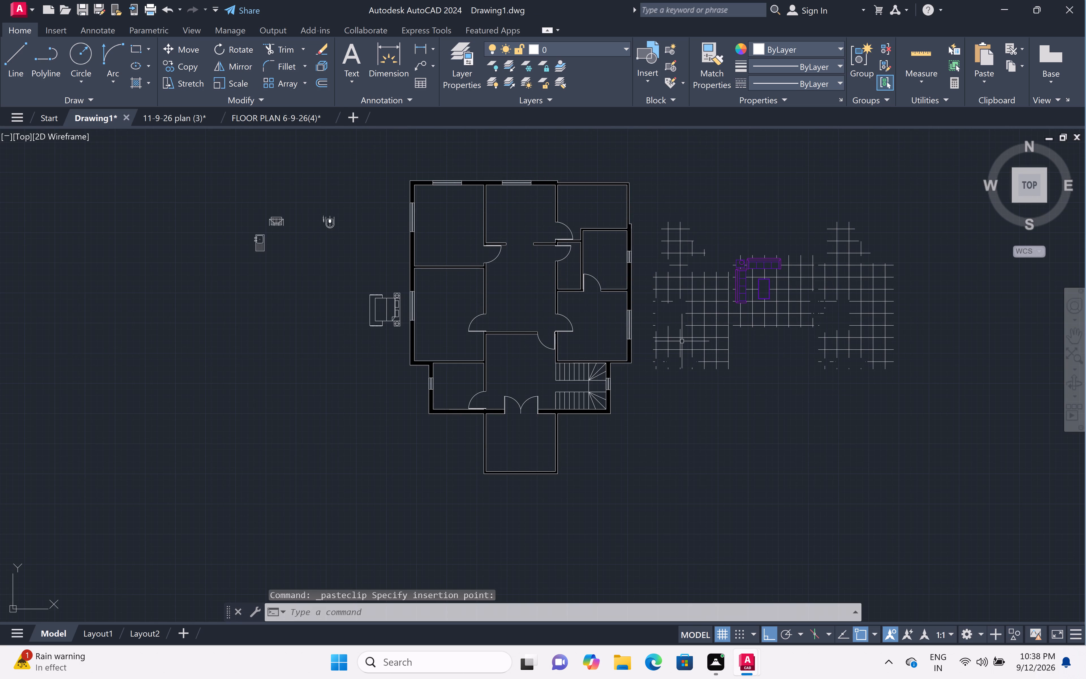
key(Escape)
Delete the floor tile hatch that was pasted along with the lounge furniture.
click(703, 339)
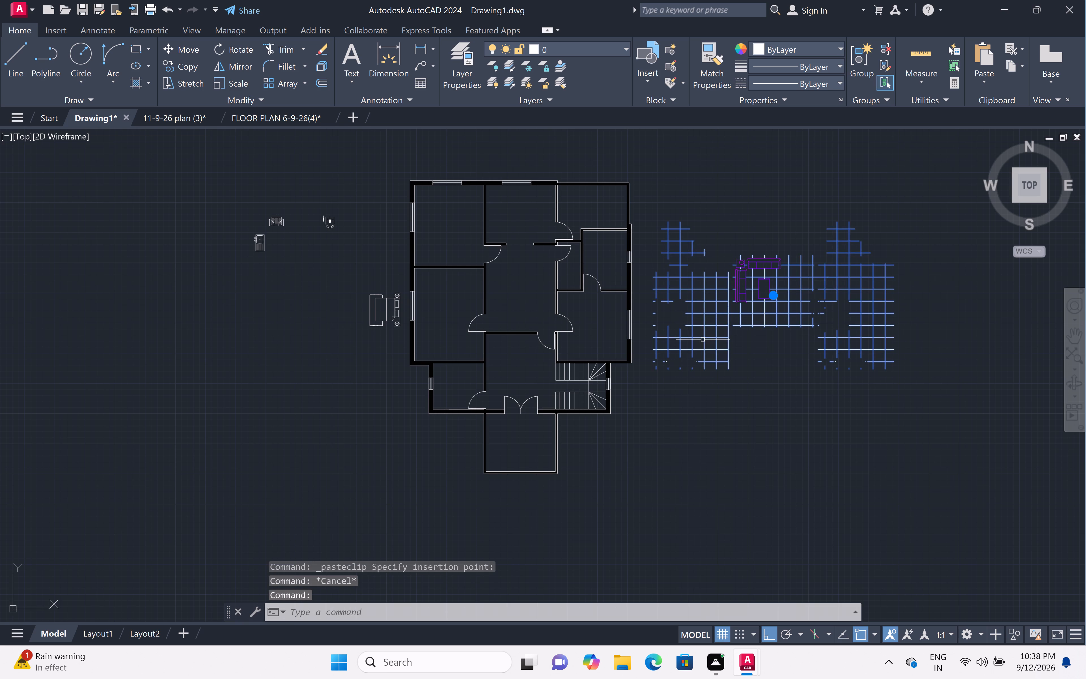
key(Delete)
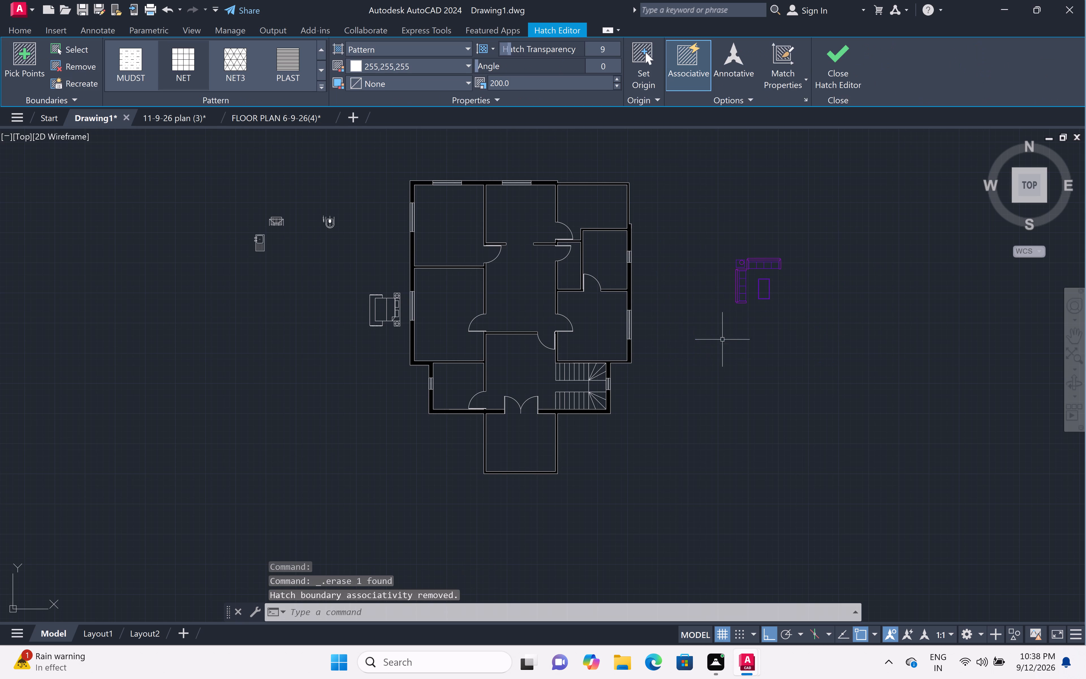
Move the pasted sofa set, corner table and centre table onto layer 0.
scroll(742, 285, up, 2)
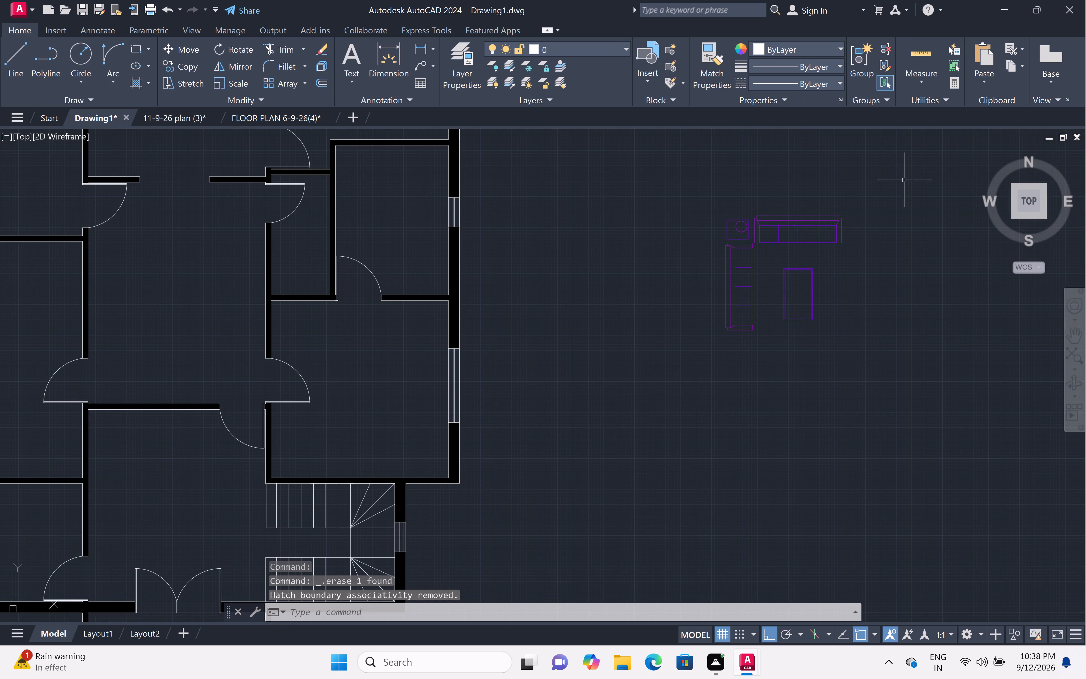
drag(889, 201, 885, 202)
click(560, 428)
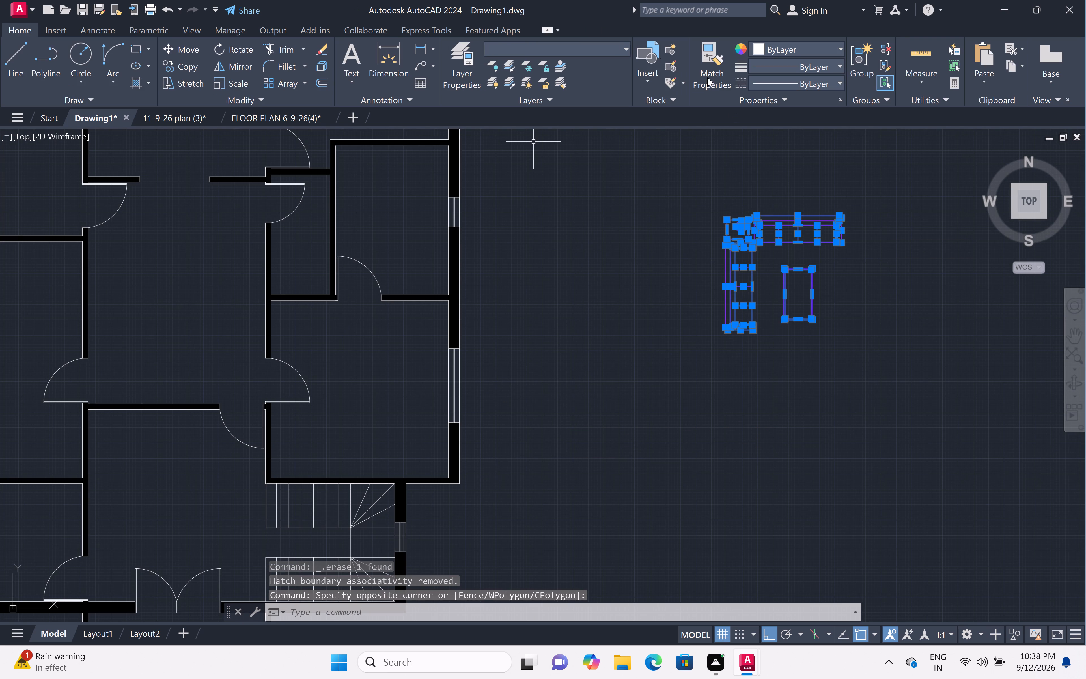
click(621, 48)
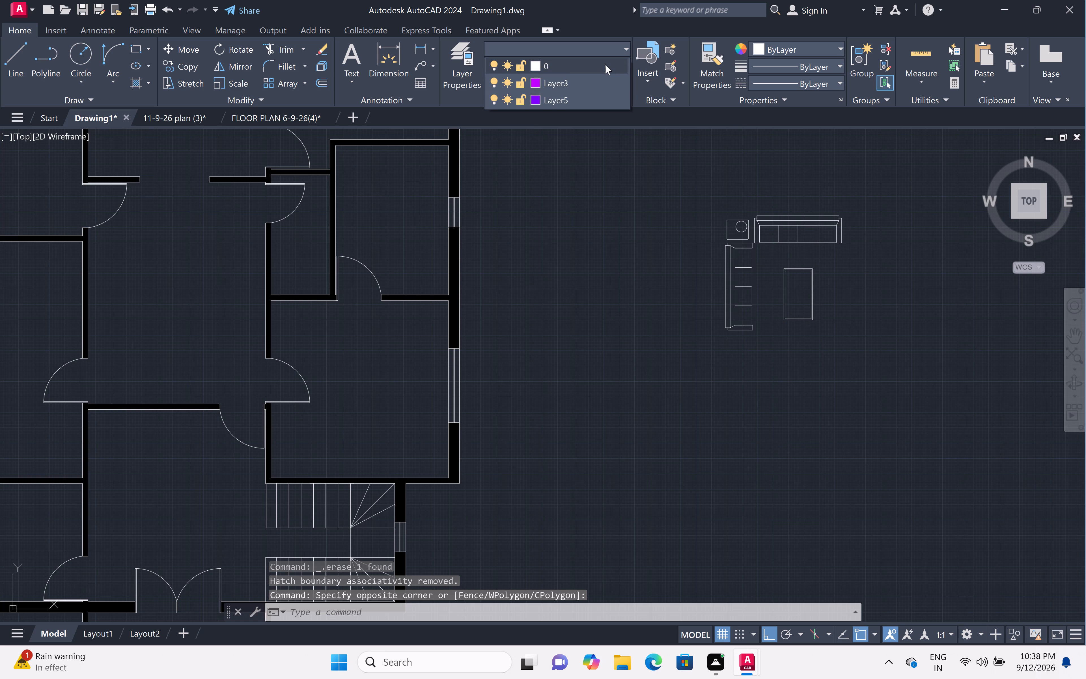
click(605, 65)
scroll(647, 239, down, 2)
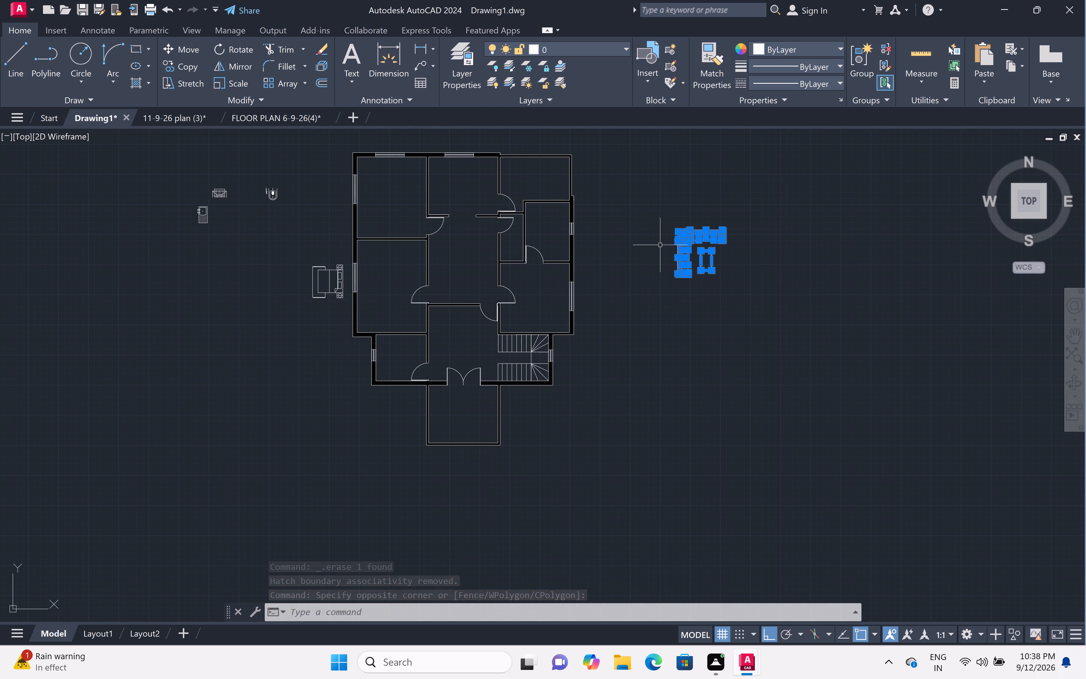
key(Escape)
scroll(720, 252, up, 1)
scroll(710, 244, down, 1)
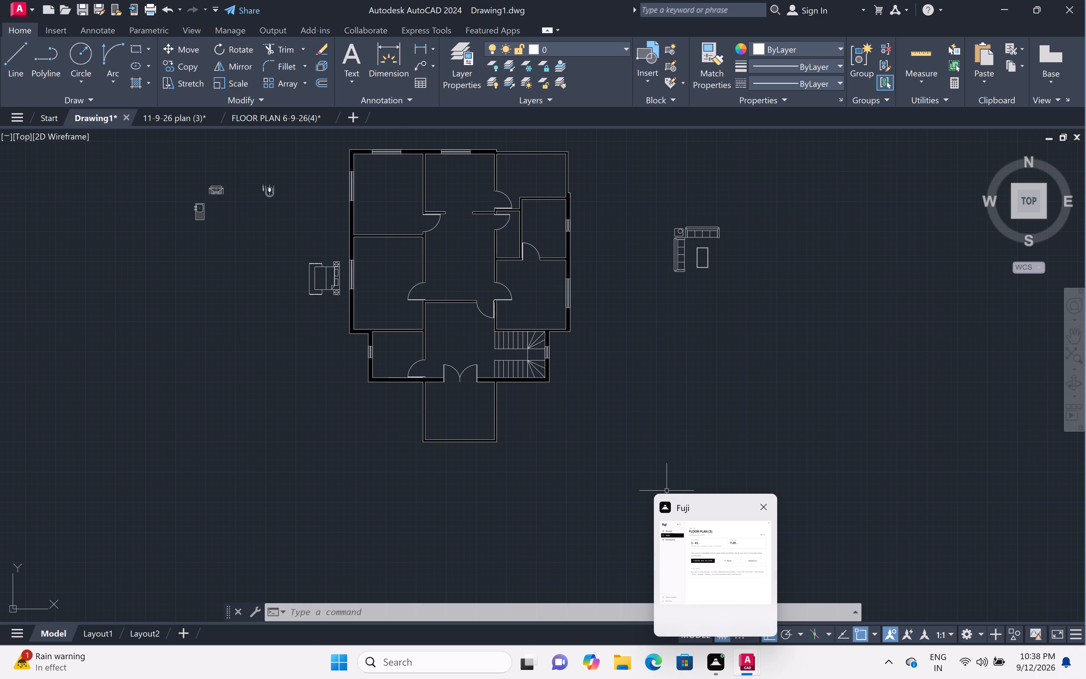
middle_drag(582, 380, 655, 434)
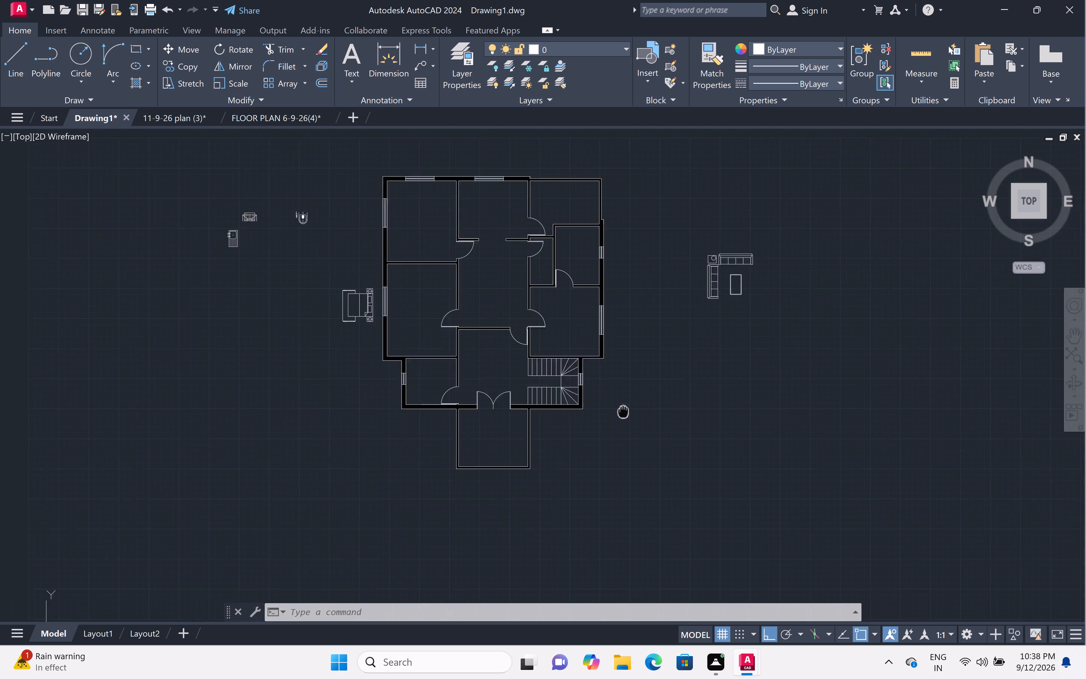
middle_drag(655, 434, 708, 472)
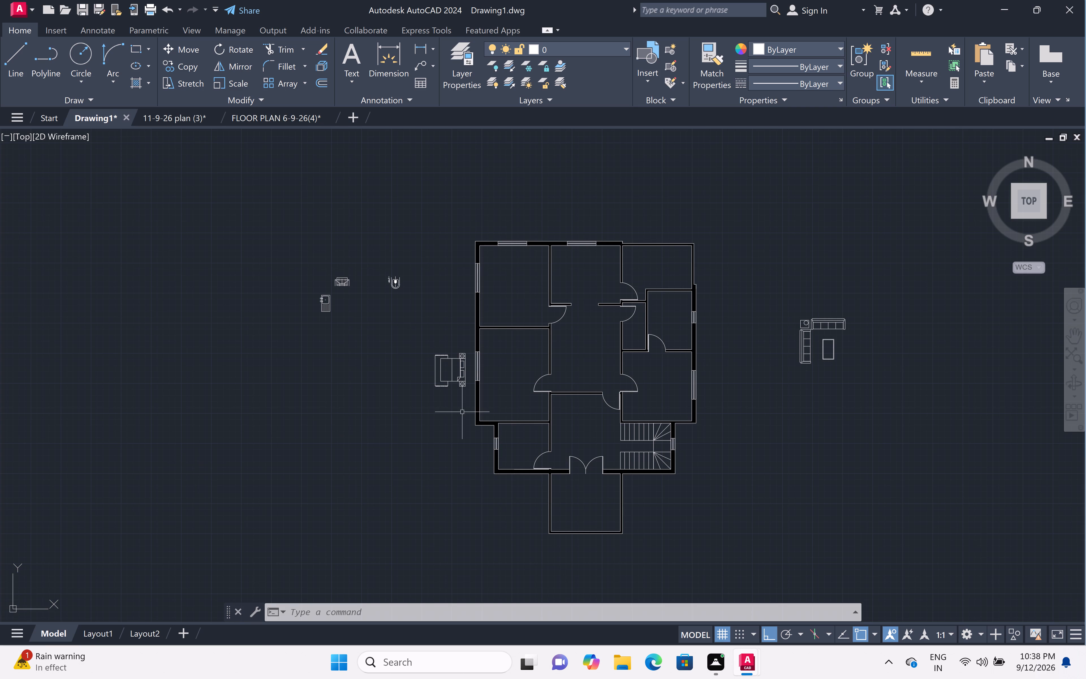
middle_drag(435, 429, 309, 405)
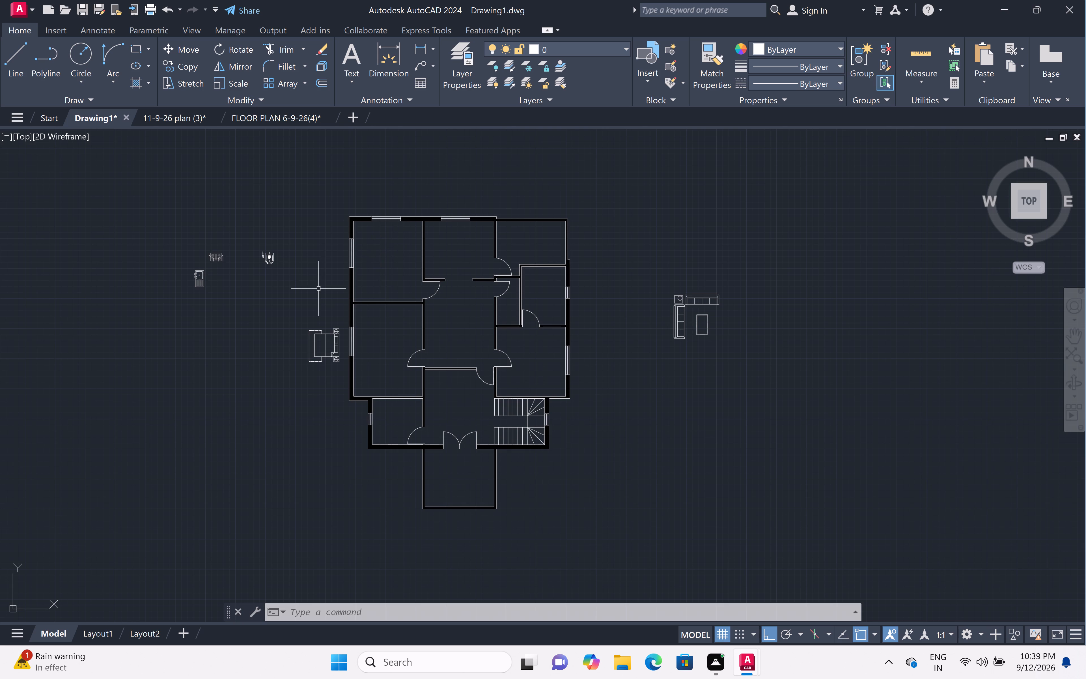
Copy the bed with its side tables and rug horizontally to the empty area farther left of the house plan.
scroll(318, 289, down, 1)
scroll(312, 326, up, 3)
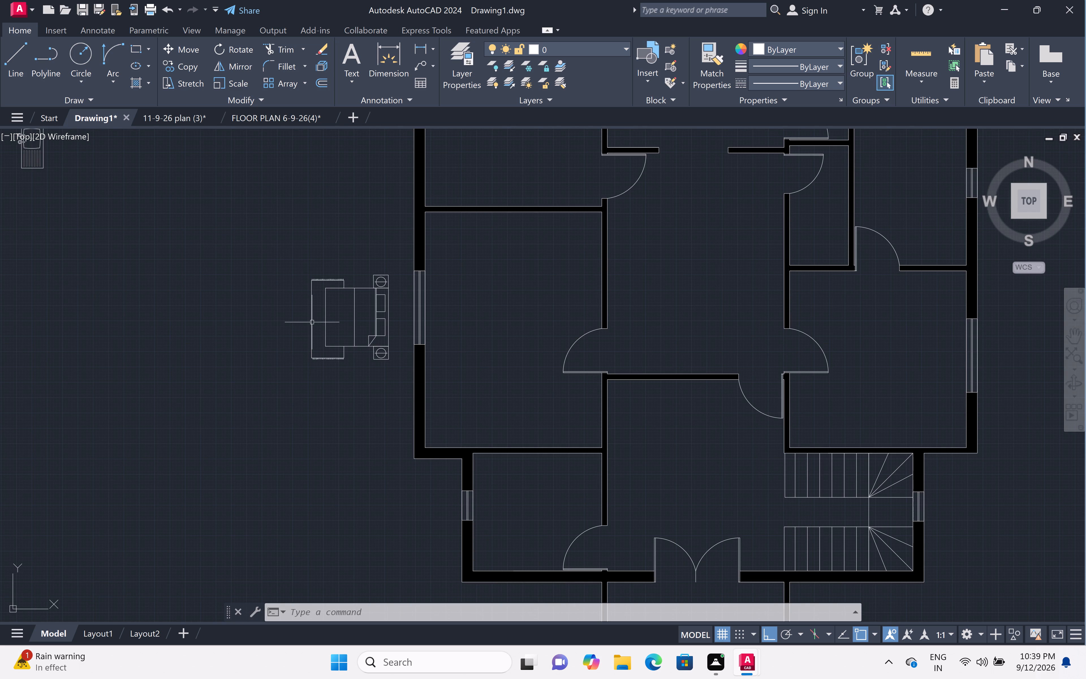
click(394, 264)
click(290, 380)
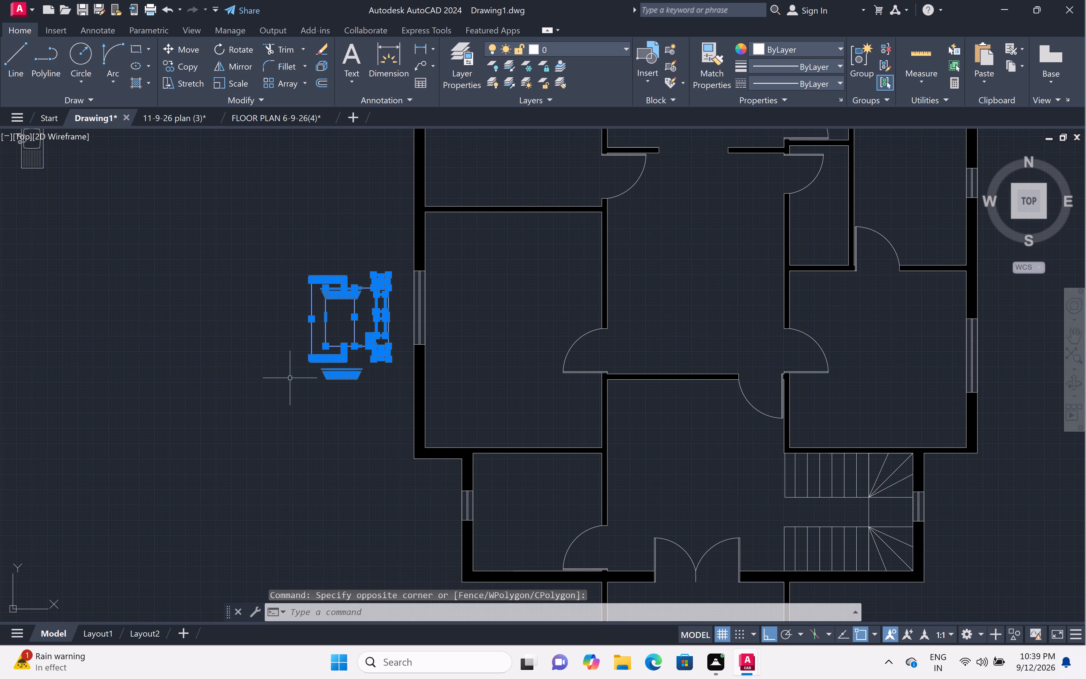
text(co)
key(space)
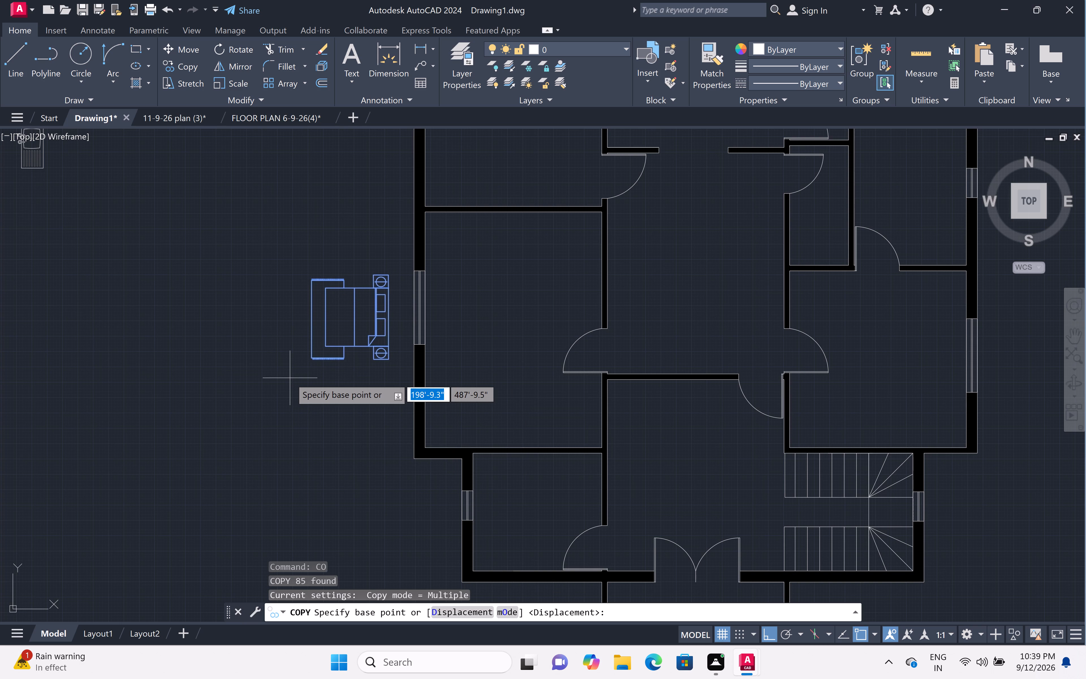
click(313, 364)
click(57, 414)
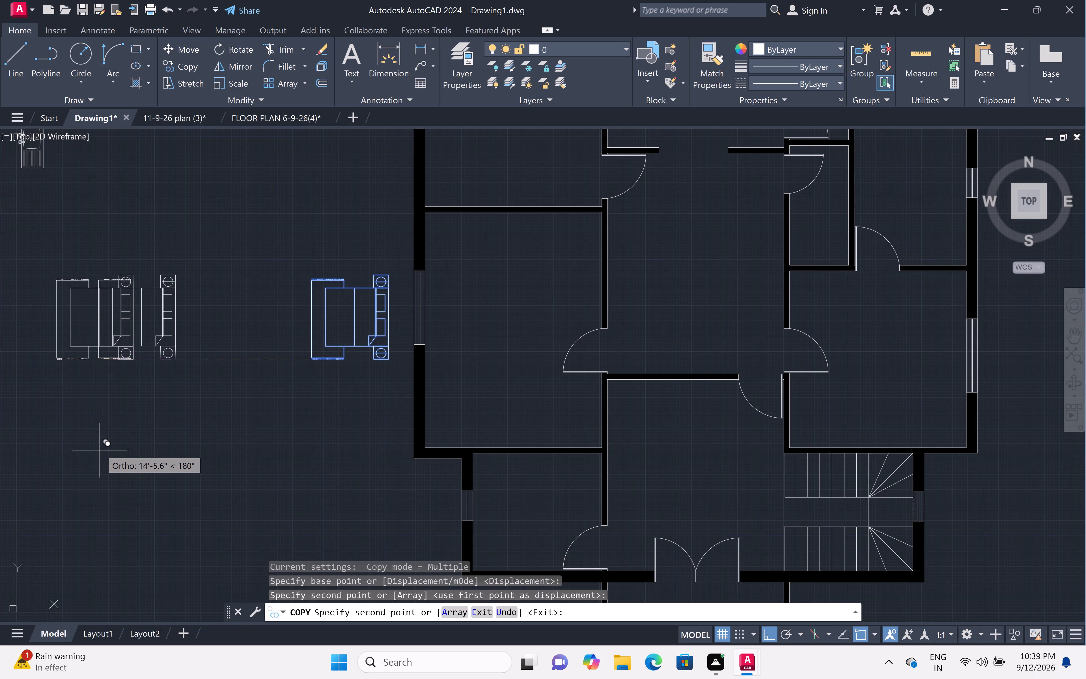
key(Escape)
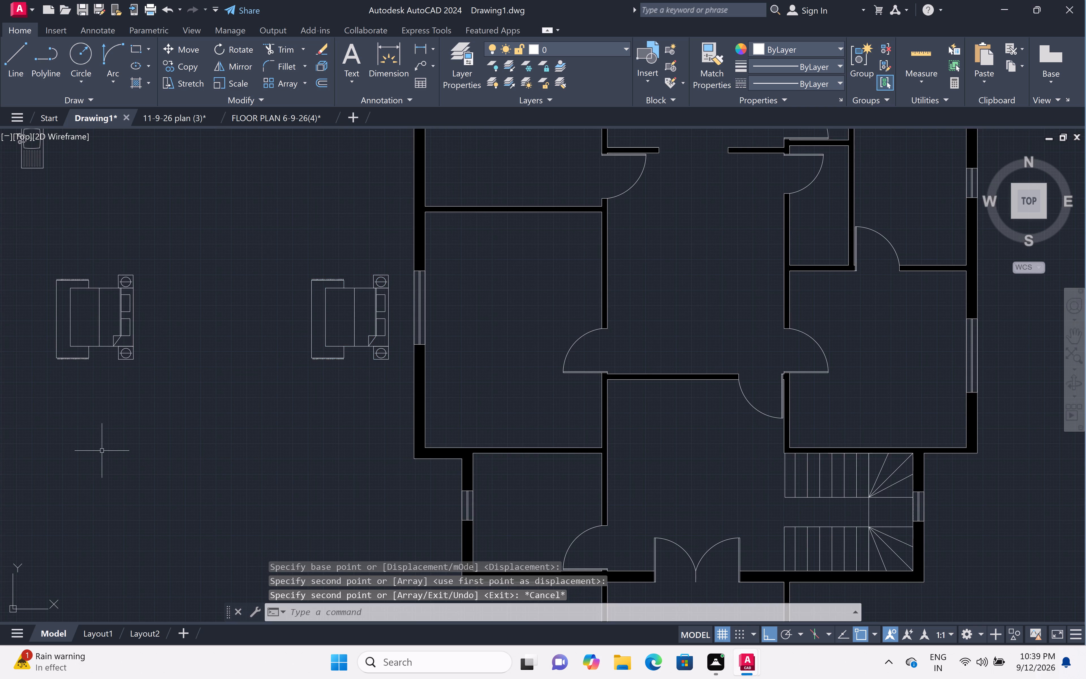
Draw a line from the front porch's lower-left outer corner, 3' right along the wall and 3' down.
scroll(104, 452, down, 2)
middle_drag(124, 457, 225, 361)
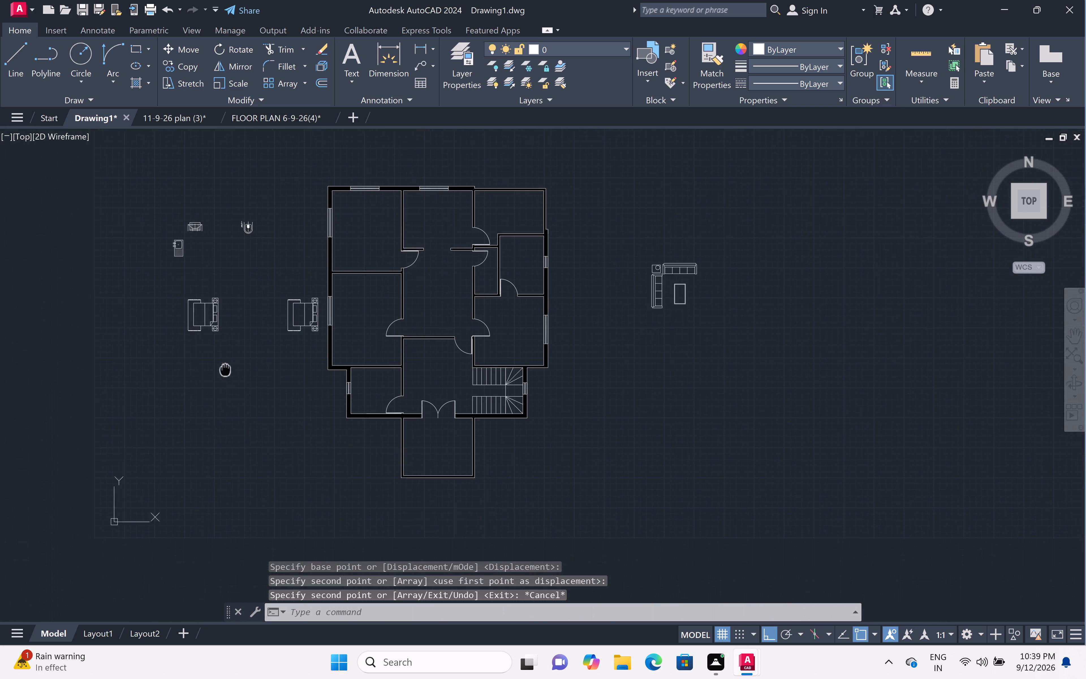
middle_drag(225, 361, 224, 356)
middle_drag(224, 355, 288, 369)
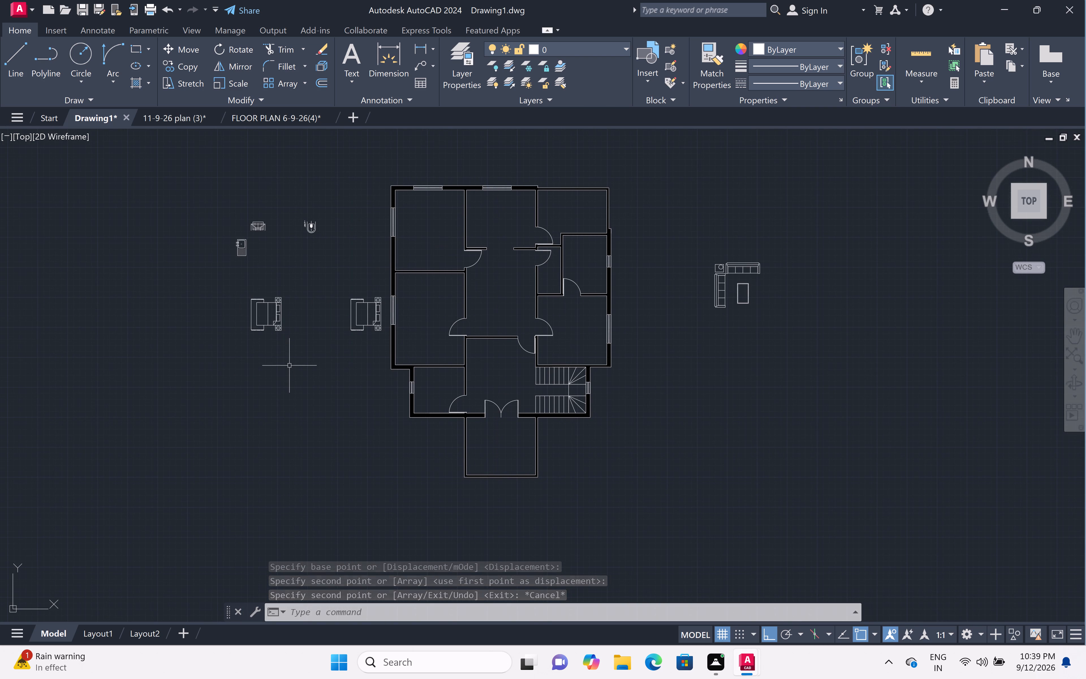
middle_drag(315, 310, 311, 331)
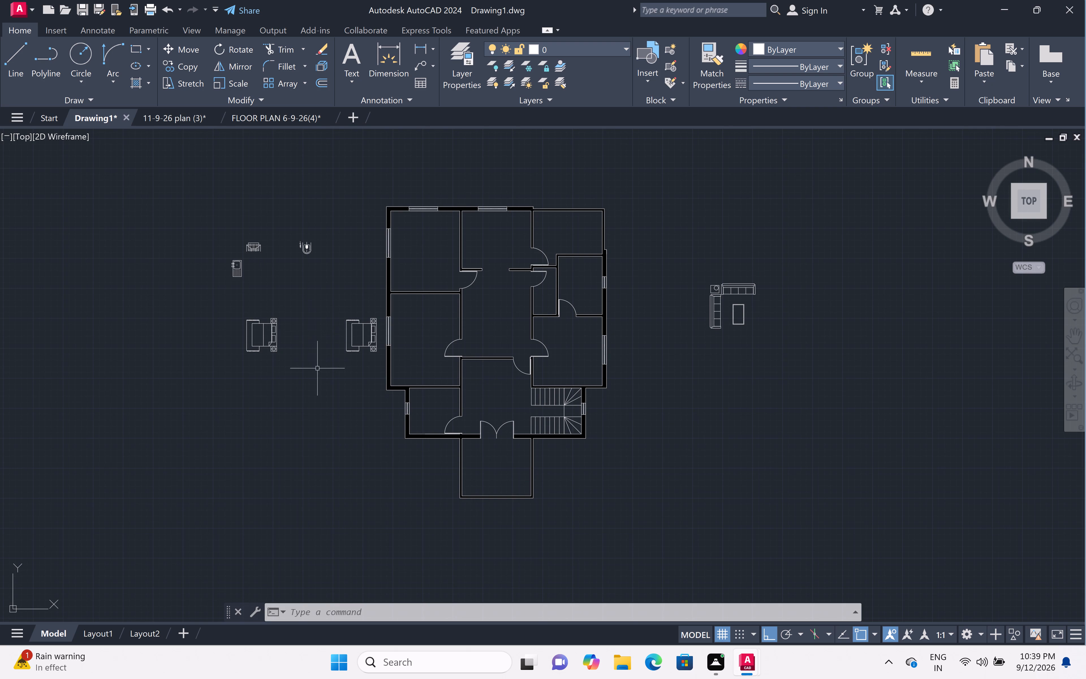
scroll(519, 524, up, 3)
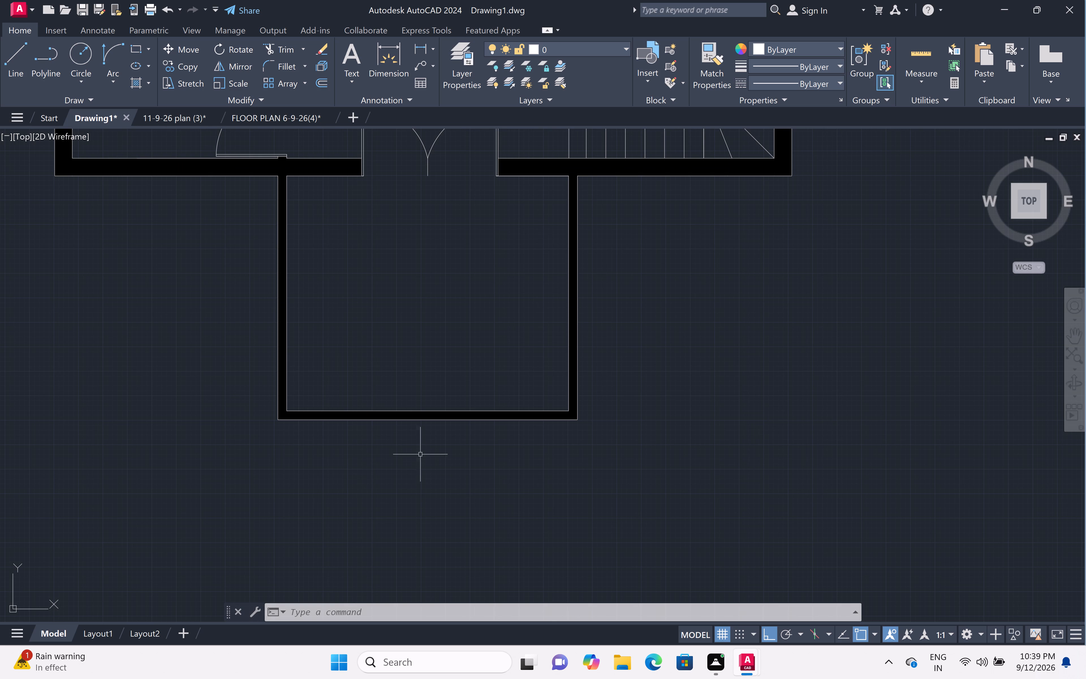
text(l)
key(space)
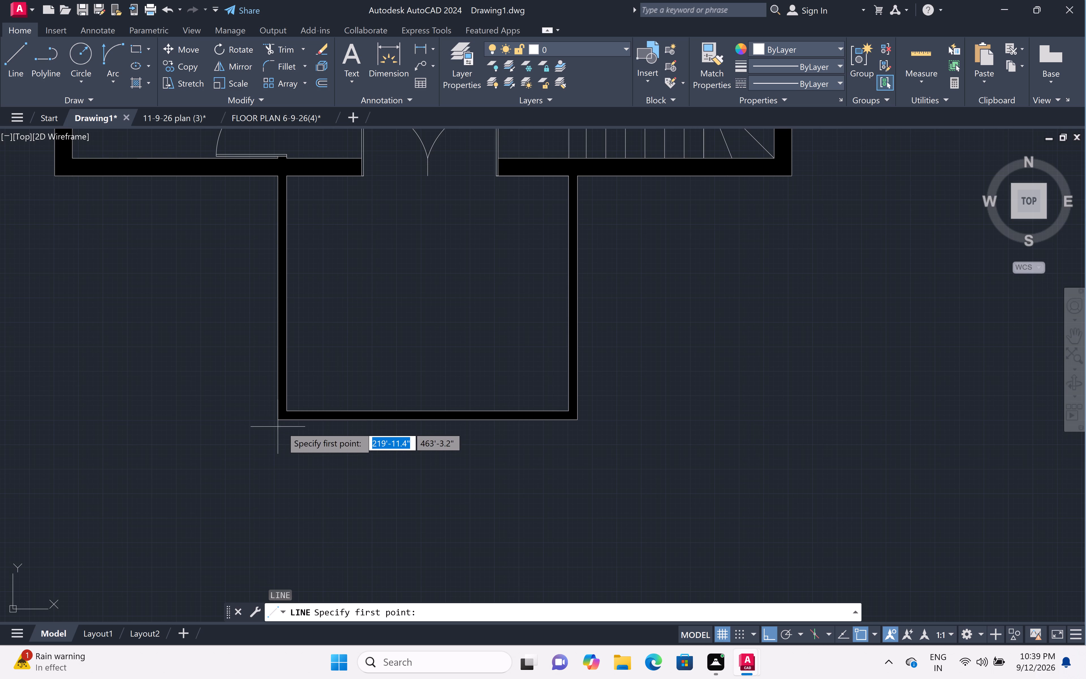
click(275, 422)
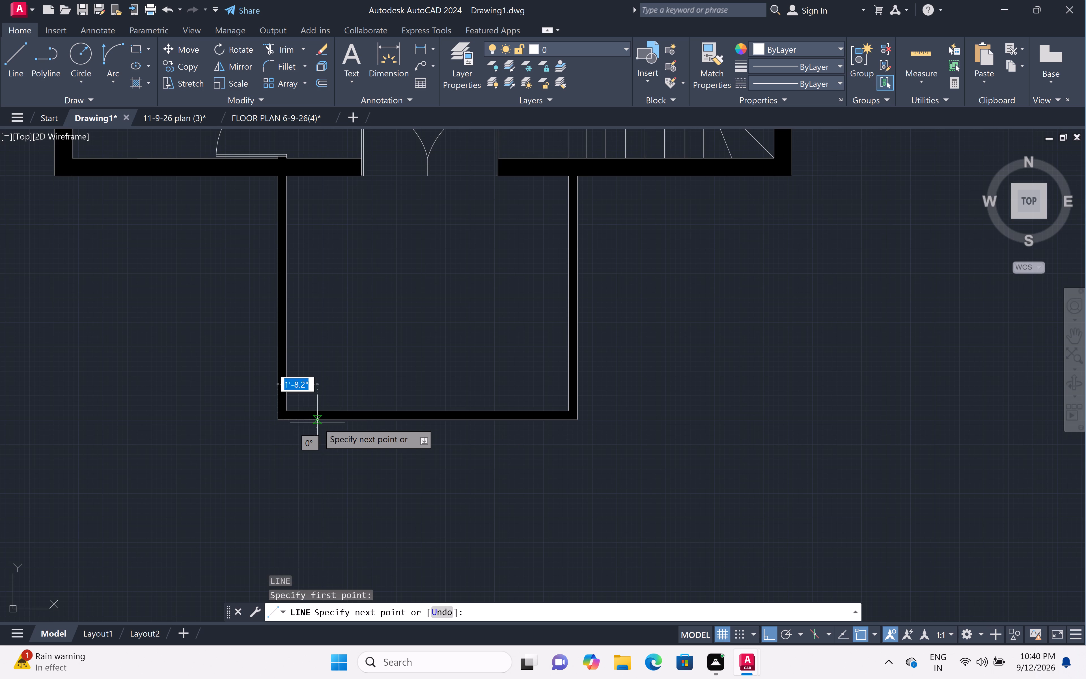
text(3')
key(space)
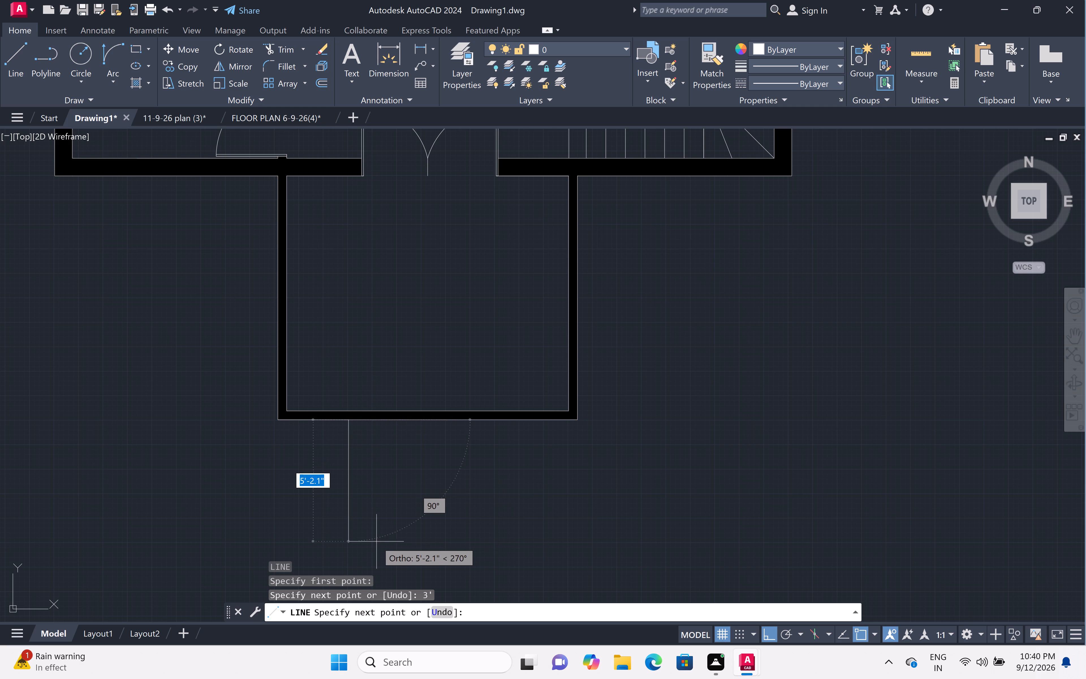
middle_drag(373, 537, 353, 448)
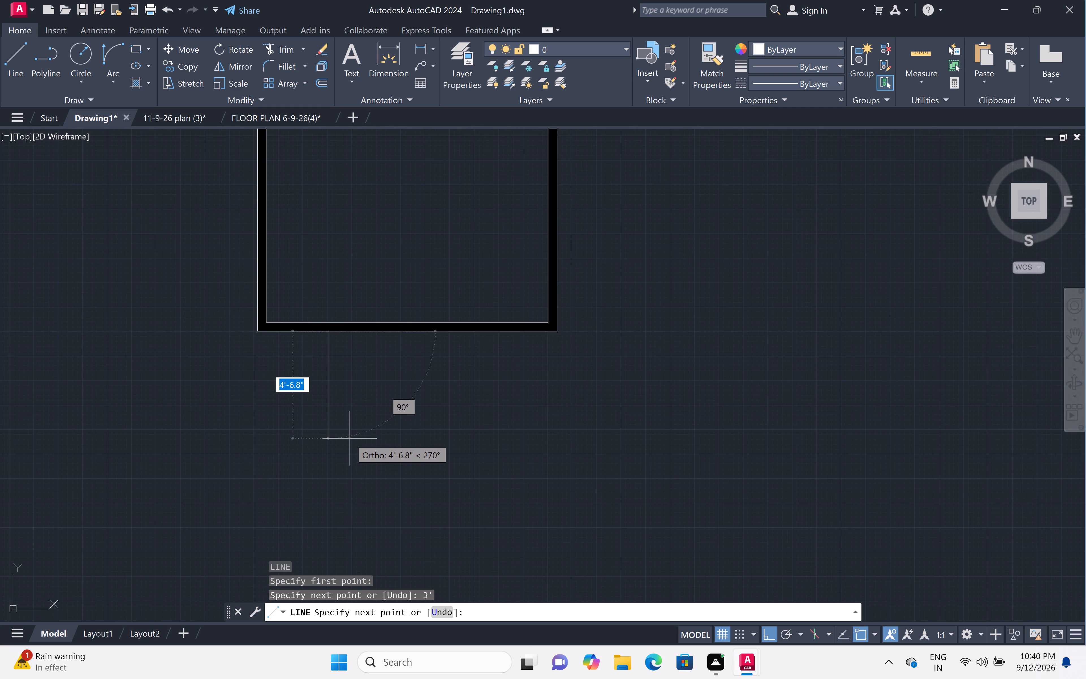
key(3)
text(')
key(space)
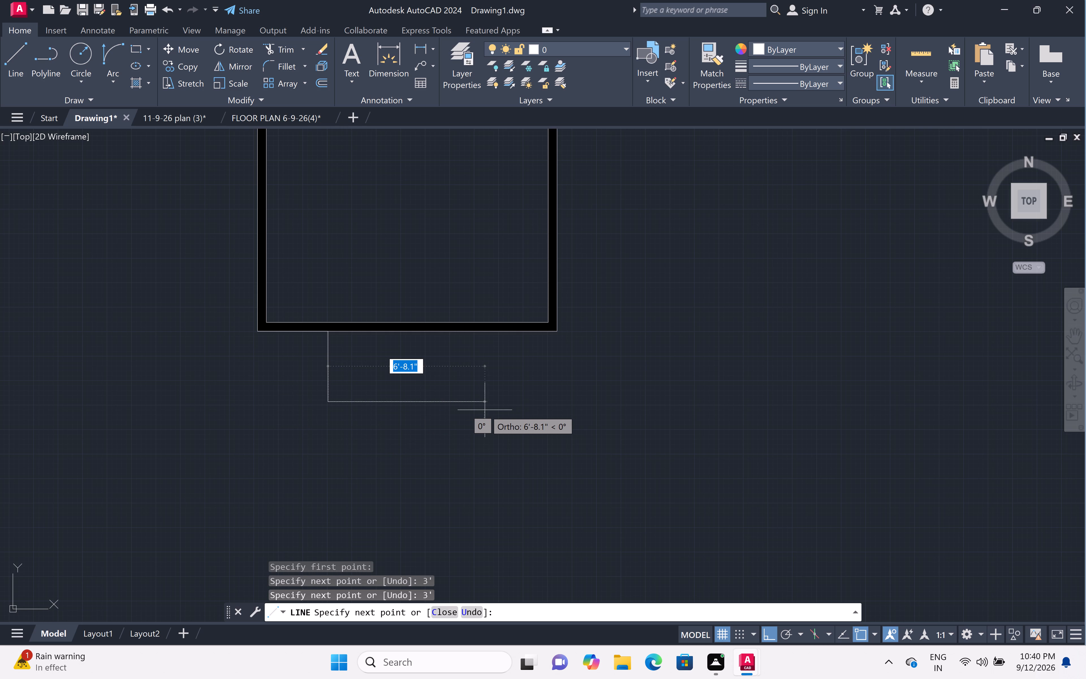
key(Escape)
Draw a 3' line leftward along the porch's front wall from its lower-right outer corner.
key(l)
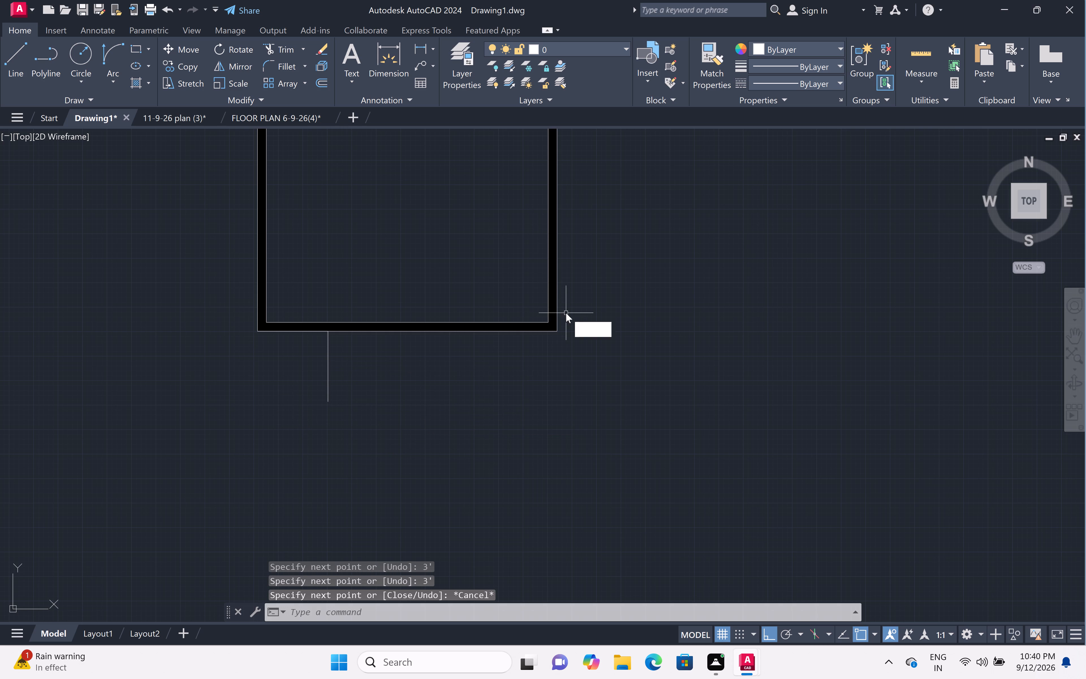
key(space)
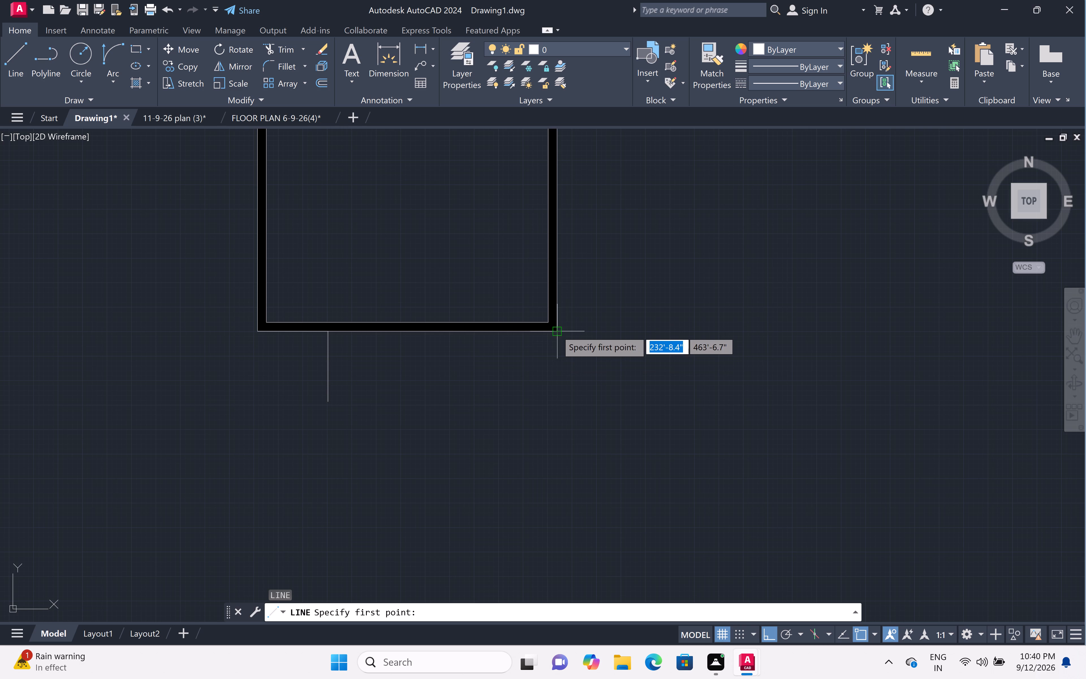
click(555, 330)
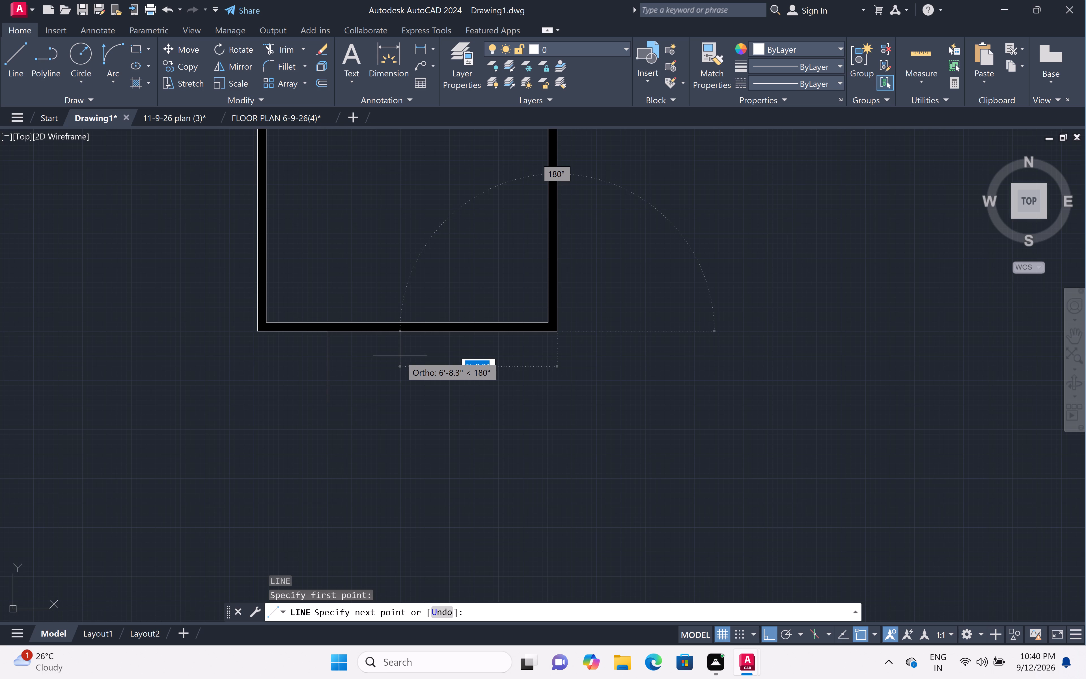
key(3)
key(apostrophe)
key(space)
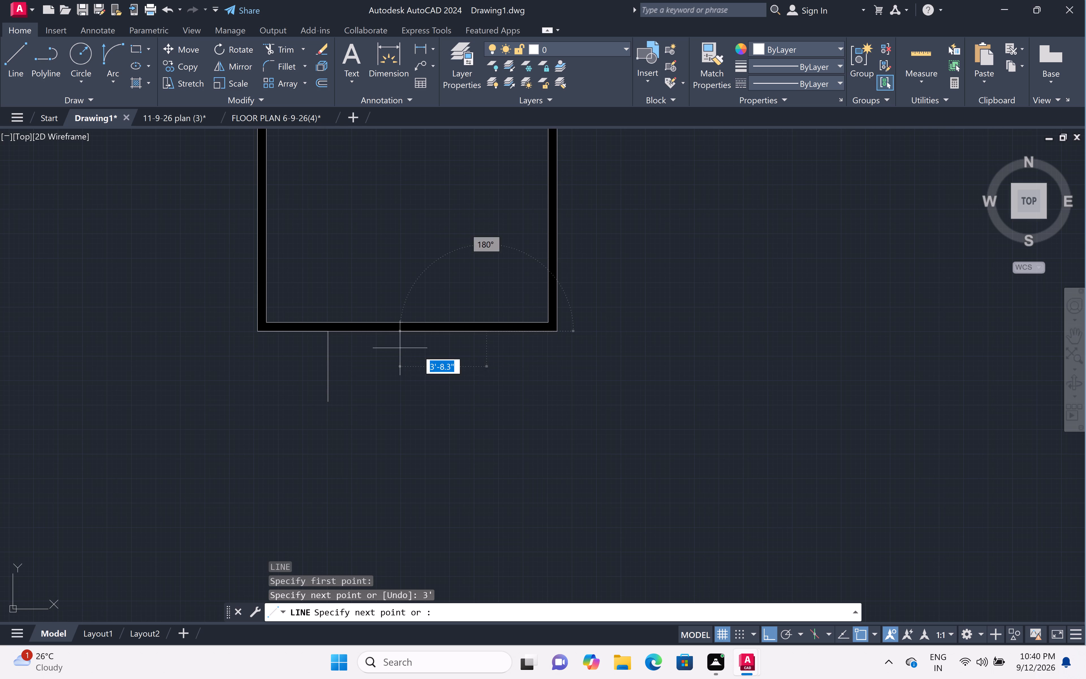
key(3)
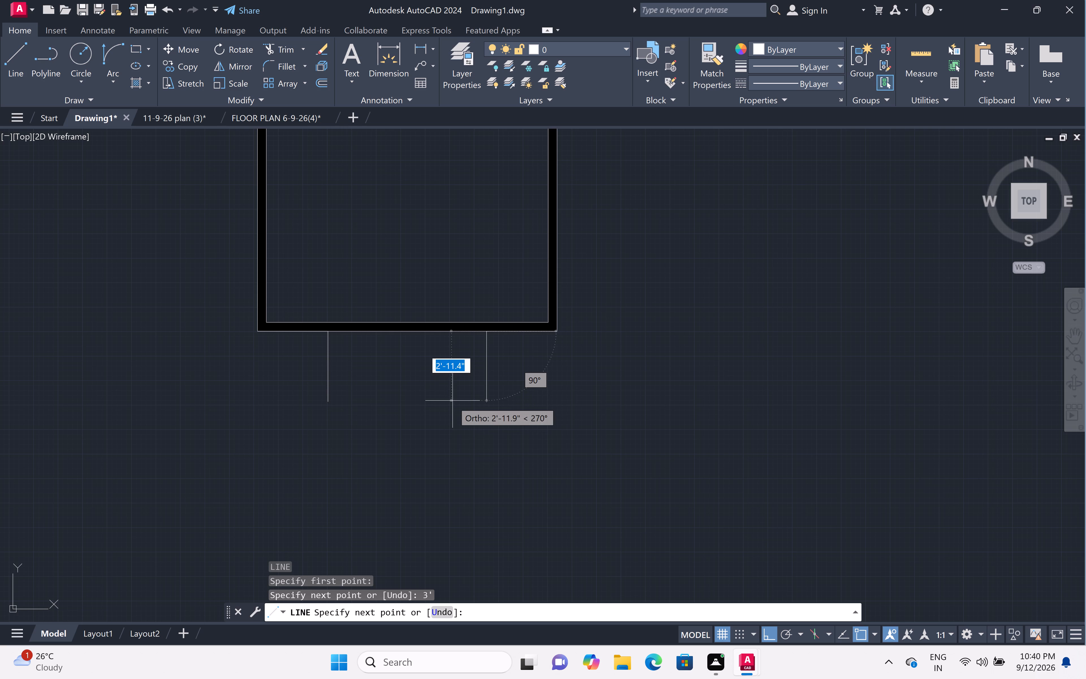
key(apostrophe)
key(space)
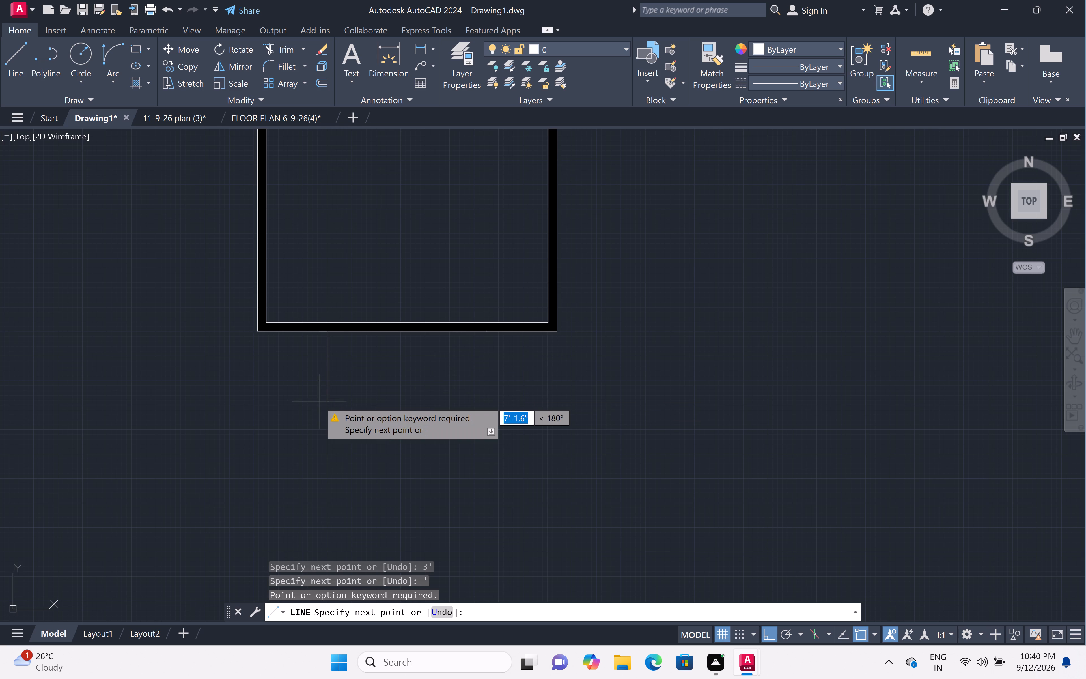
key(3)
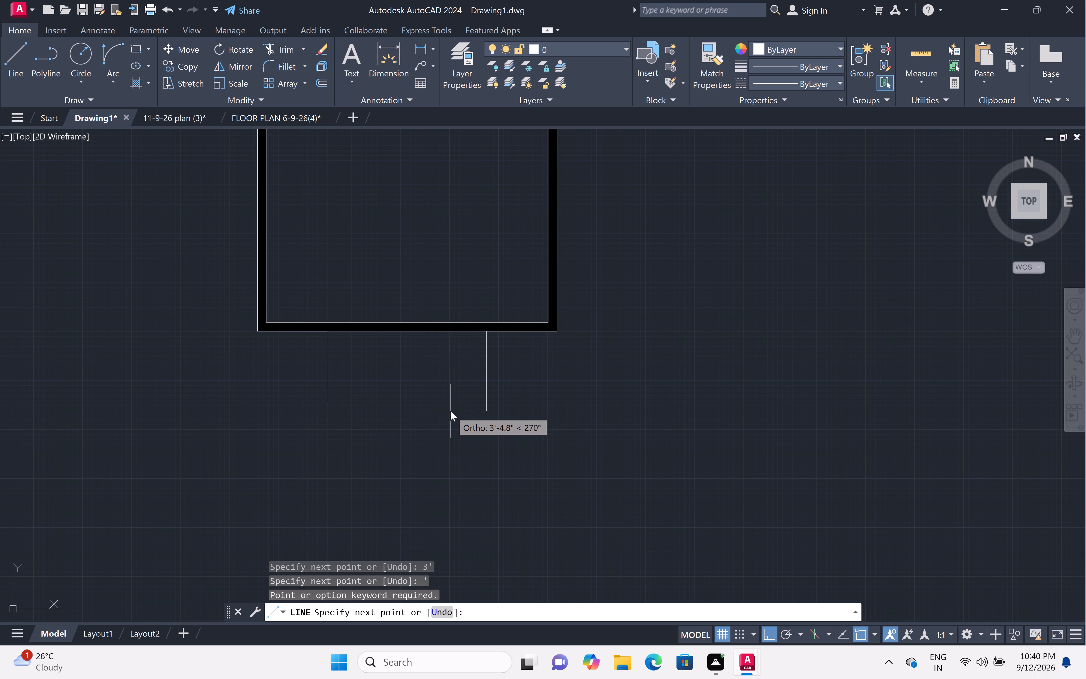
key(apostrophe)
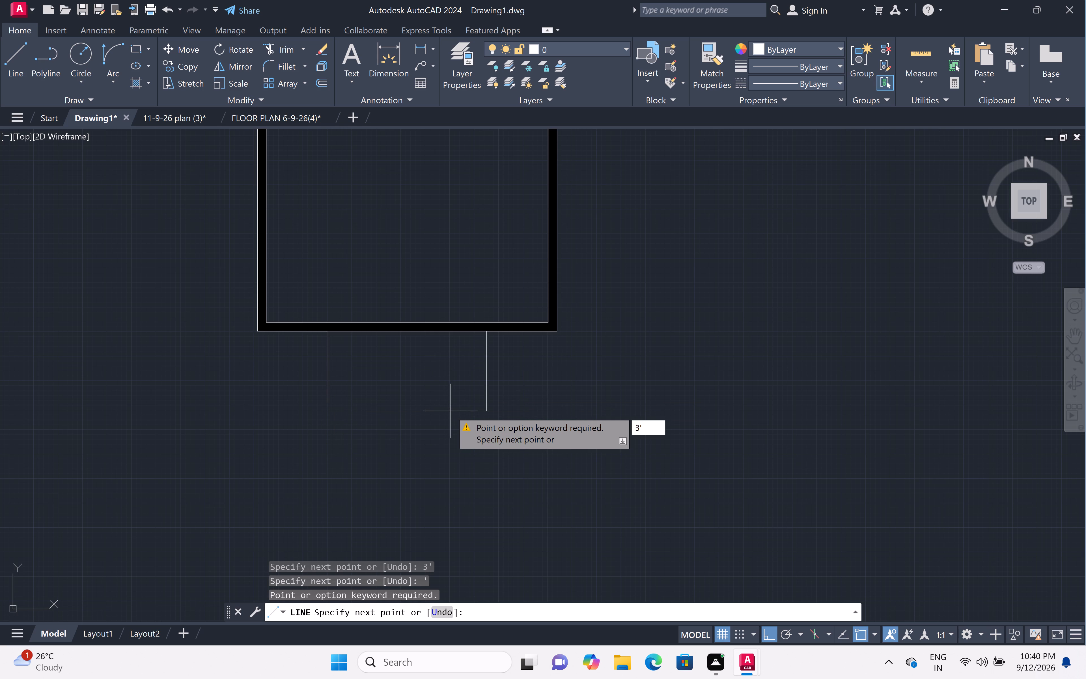
key(Escape)
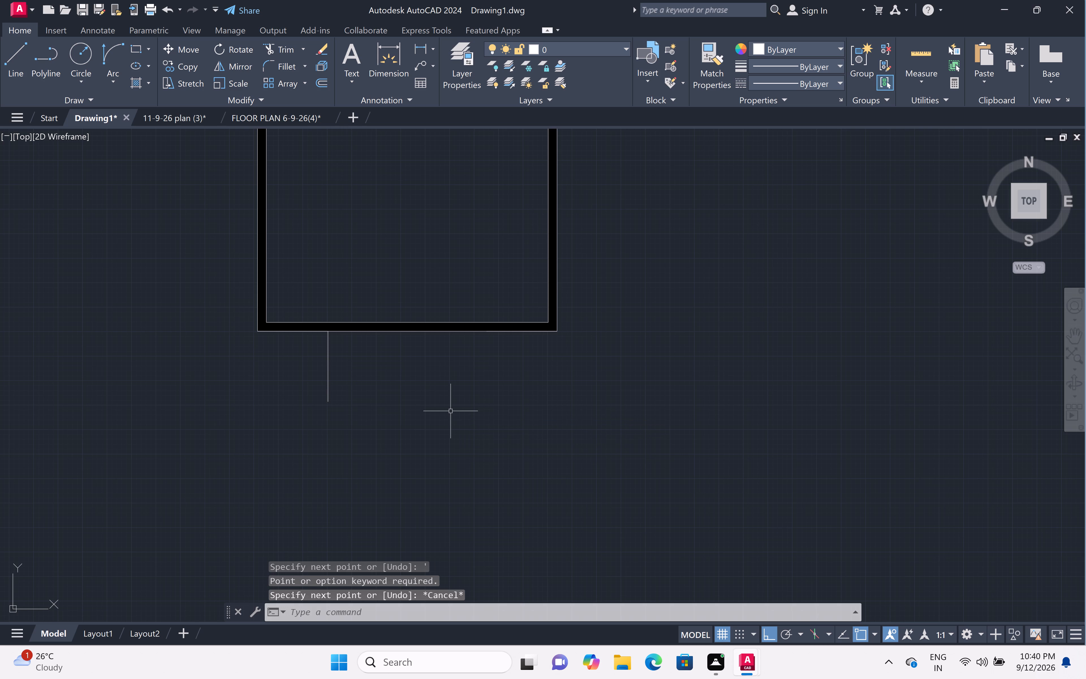
Draw a line 3' down from that line's inner end and across to the other 3' vertical line's lower end, completing the entrance step outline.
text(l)
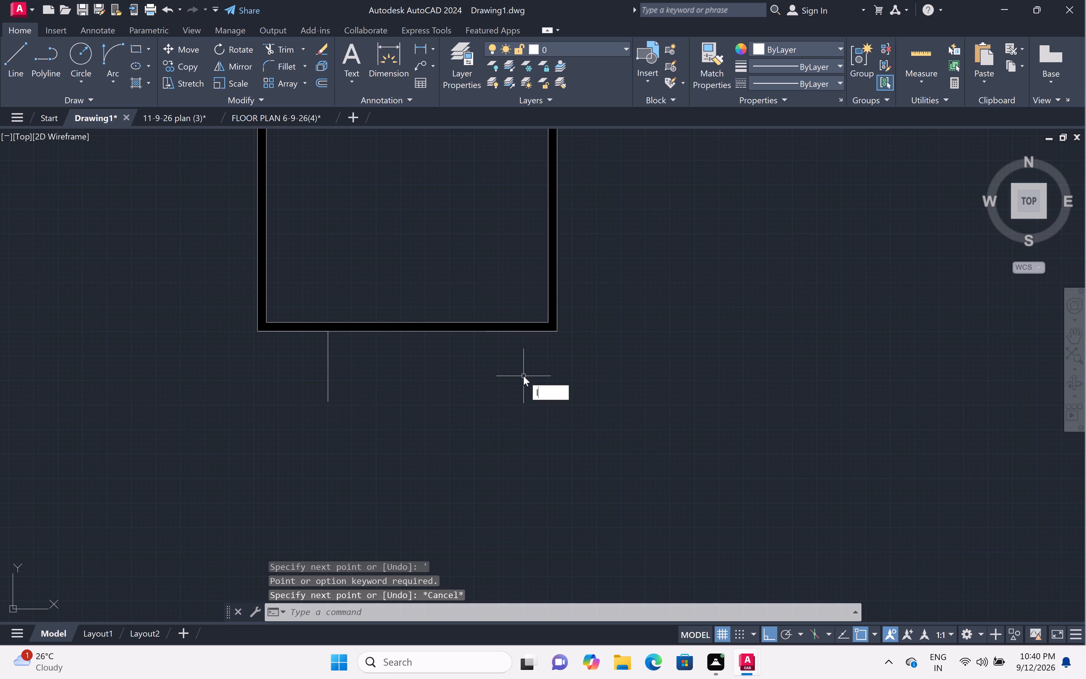
key(space)
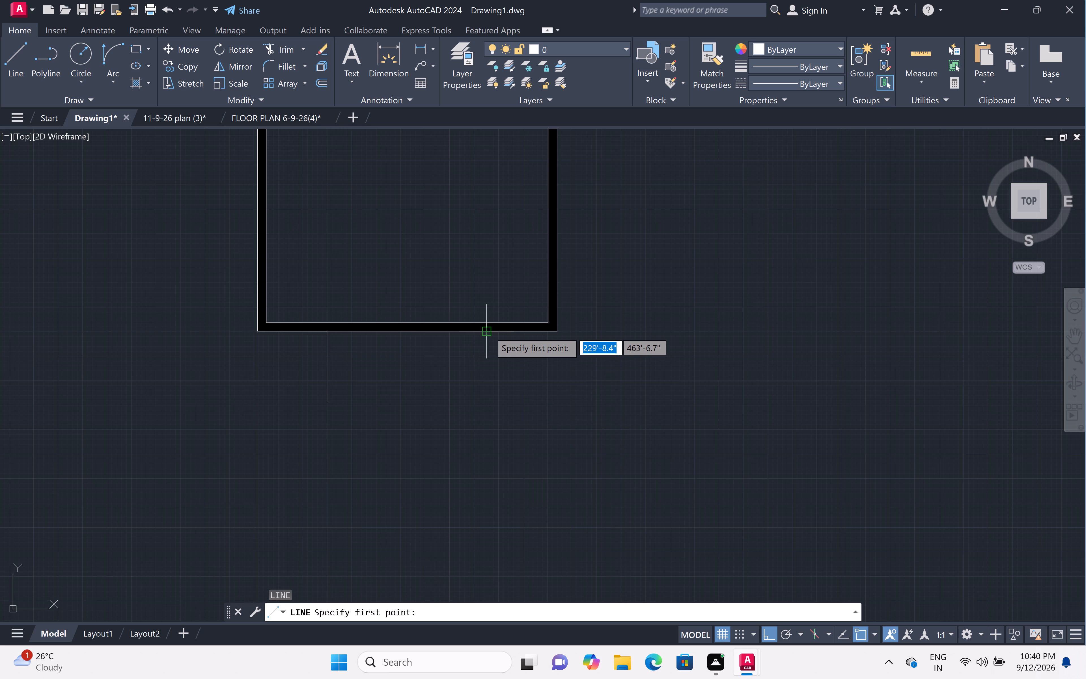
click(489, 331)
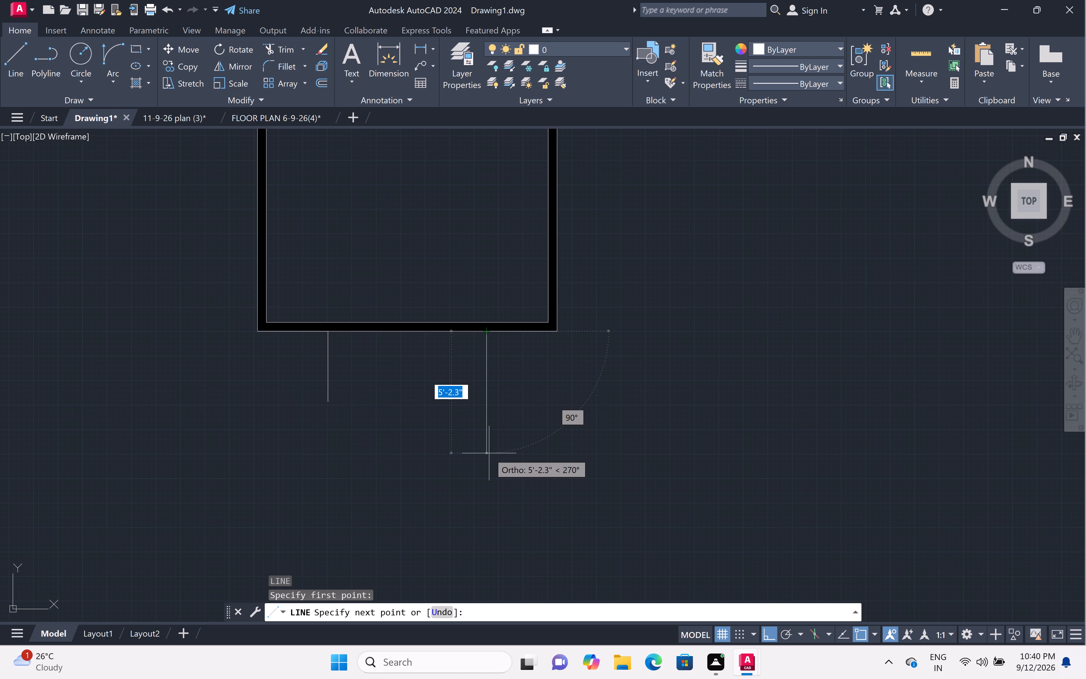
key(3)
key(apostrophe)
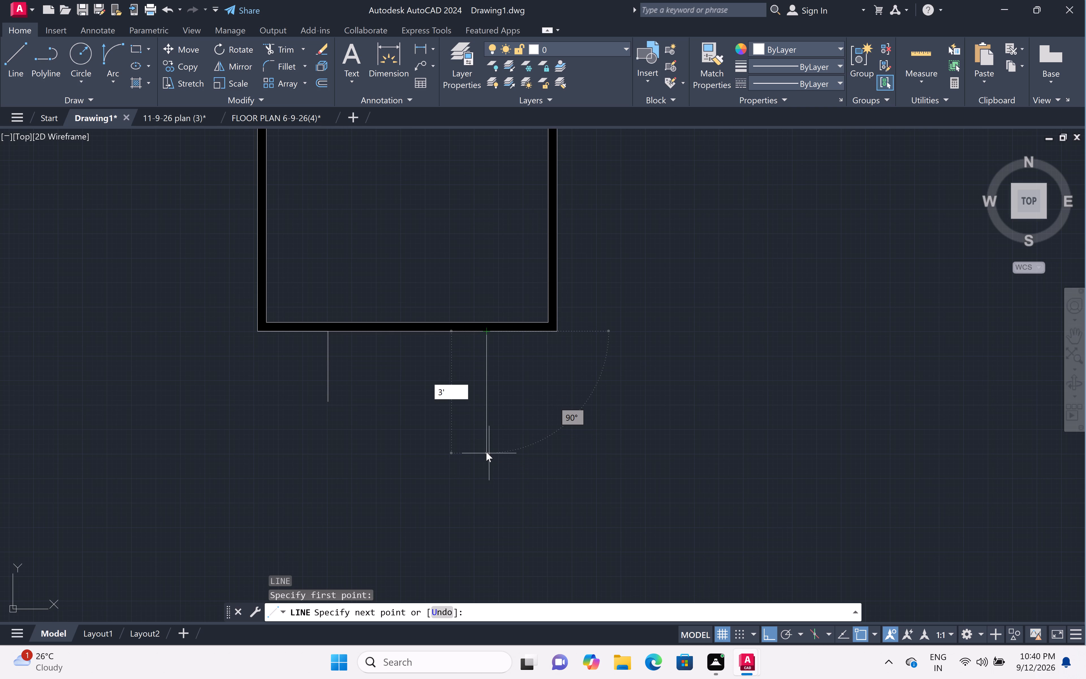
key(space)
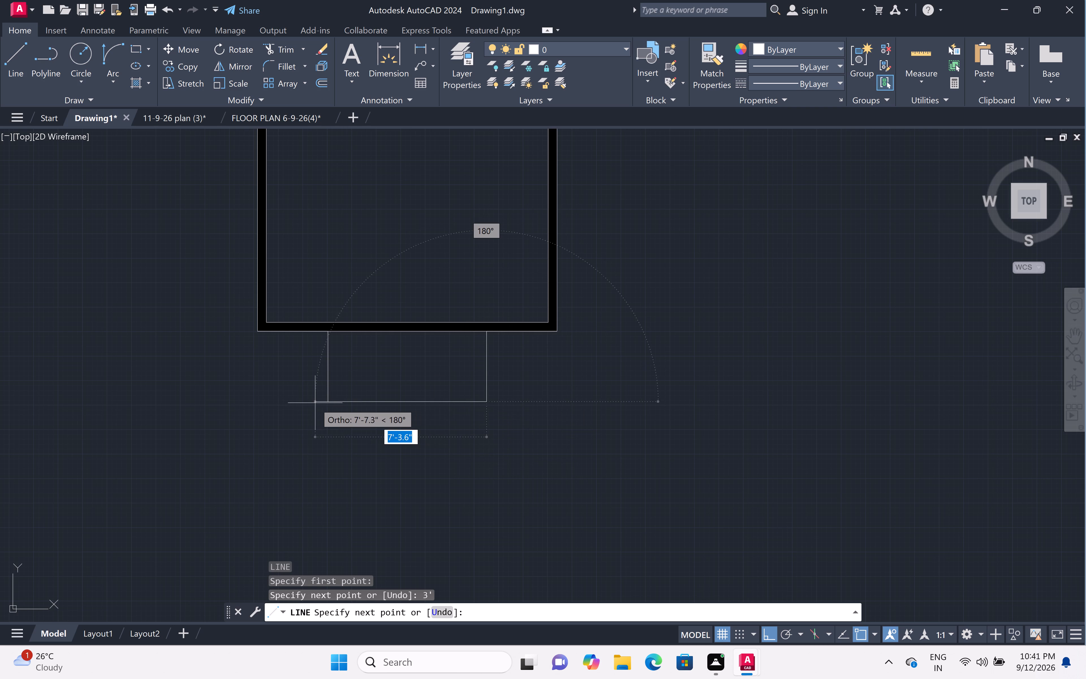
click(325, 403)
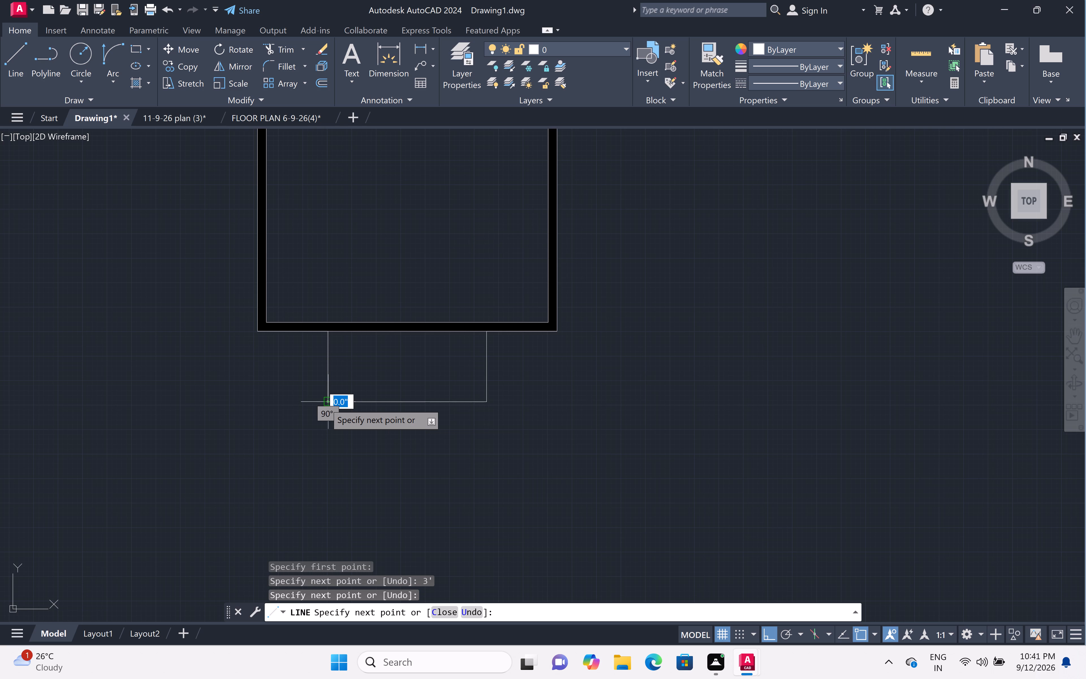
key(space)
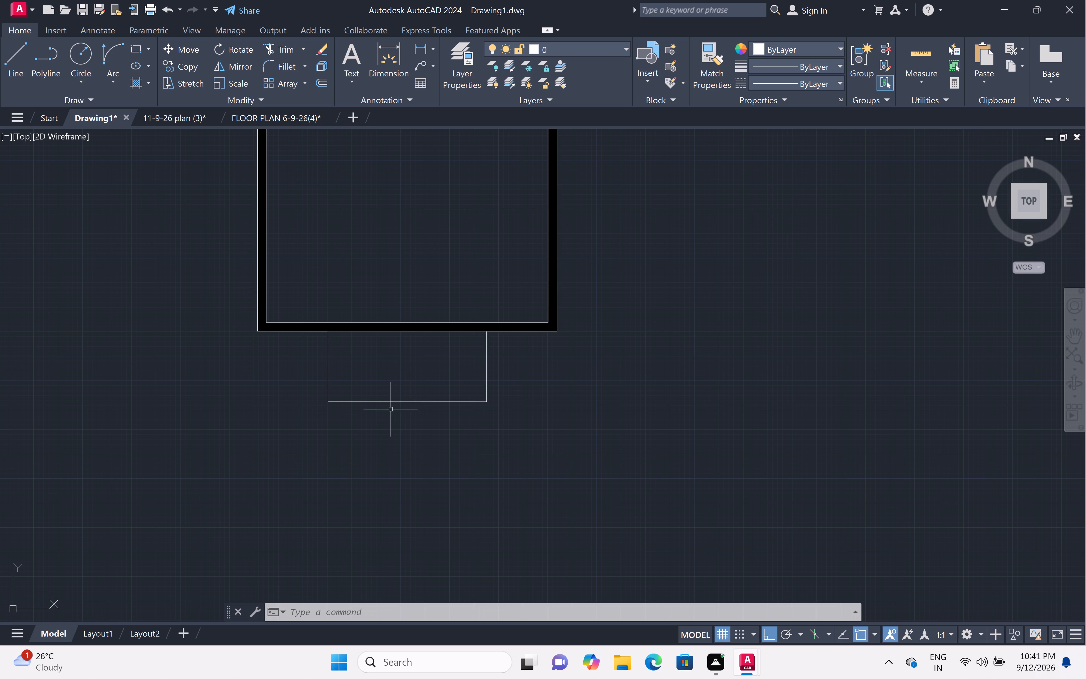
Offset the bottom, left and right lines of the entrance step outline inward by 1'.
key(o)
text(ff 1)
text(')
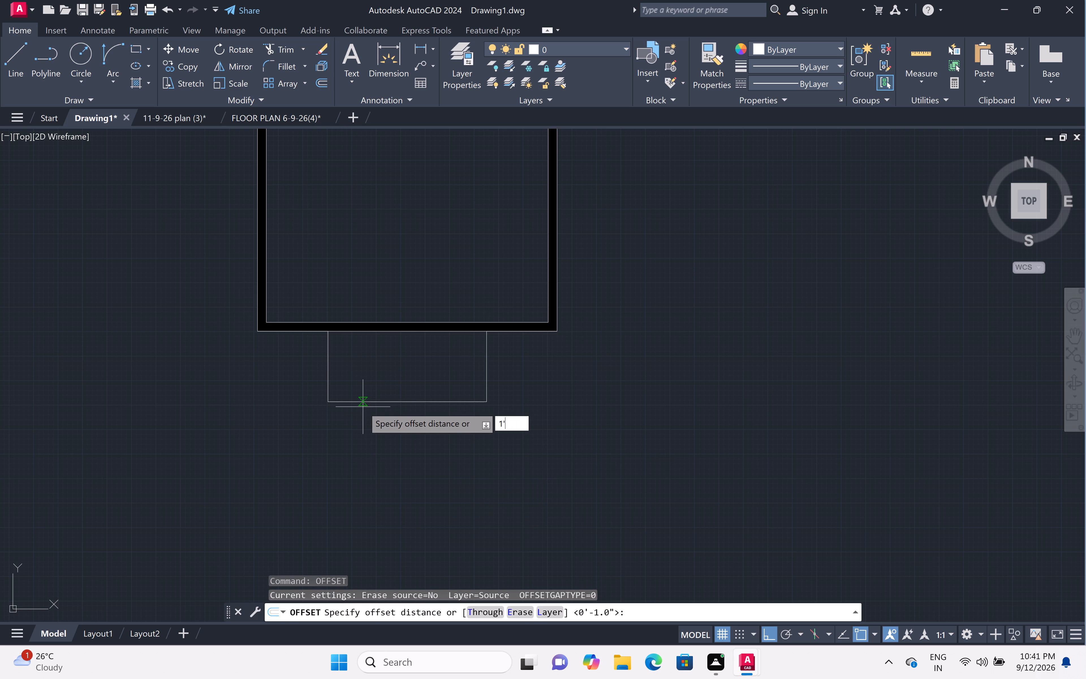
key(space)
click(365, 401)
click(363, 357)
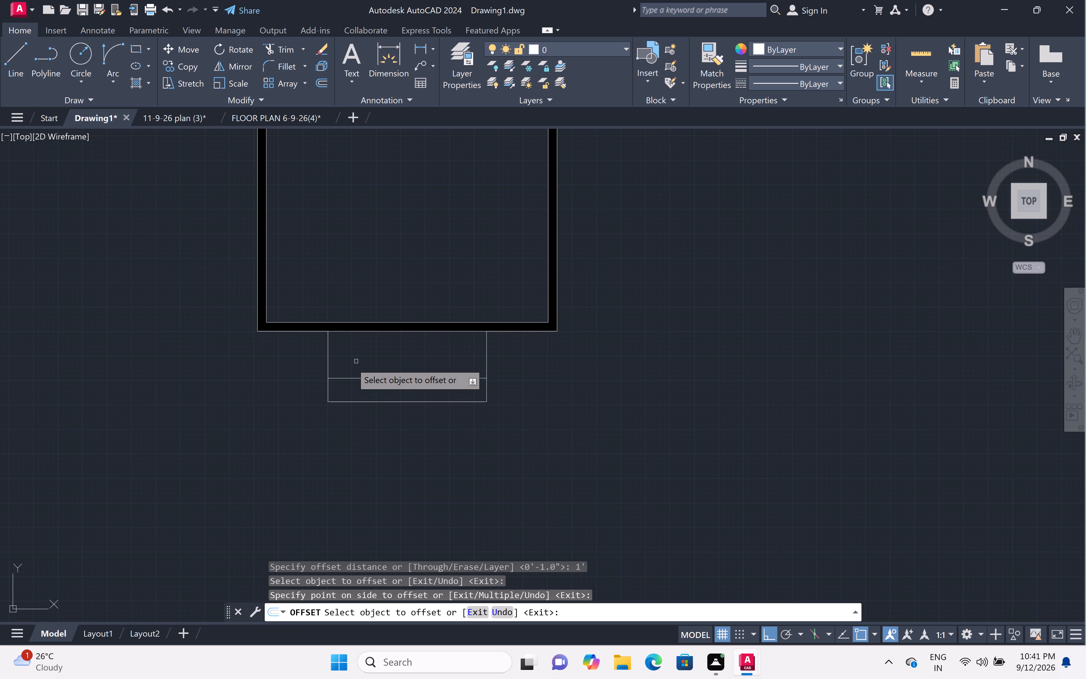
click(327, 363)
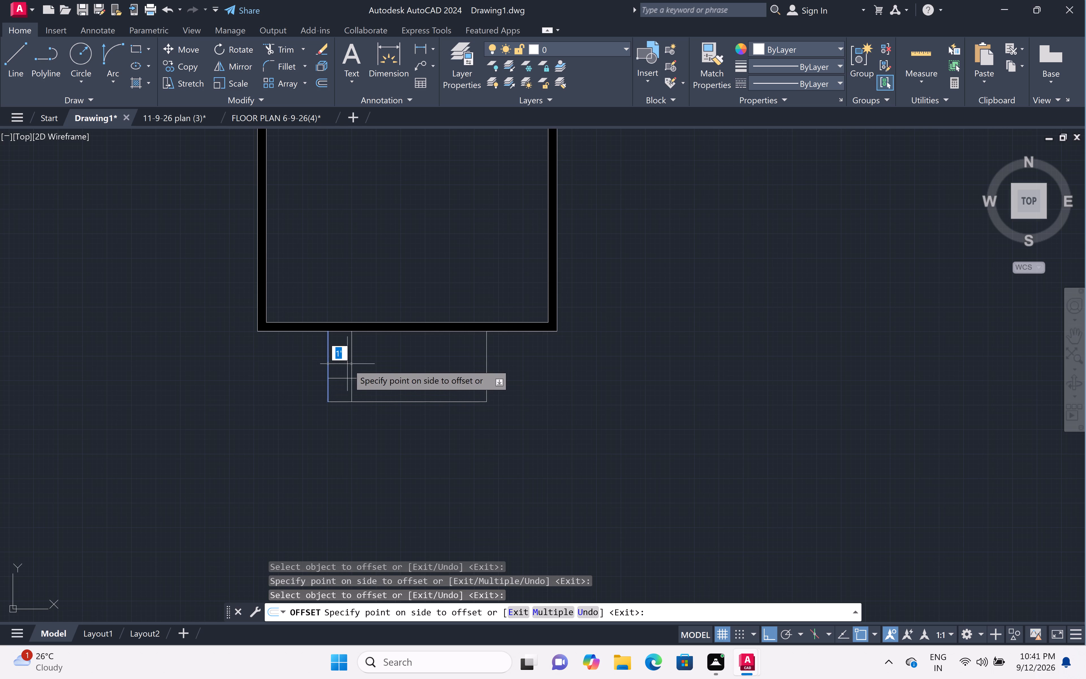
click(354, 364)
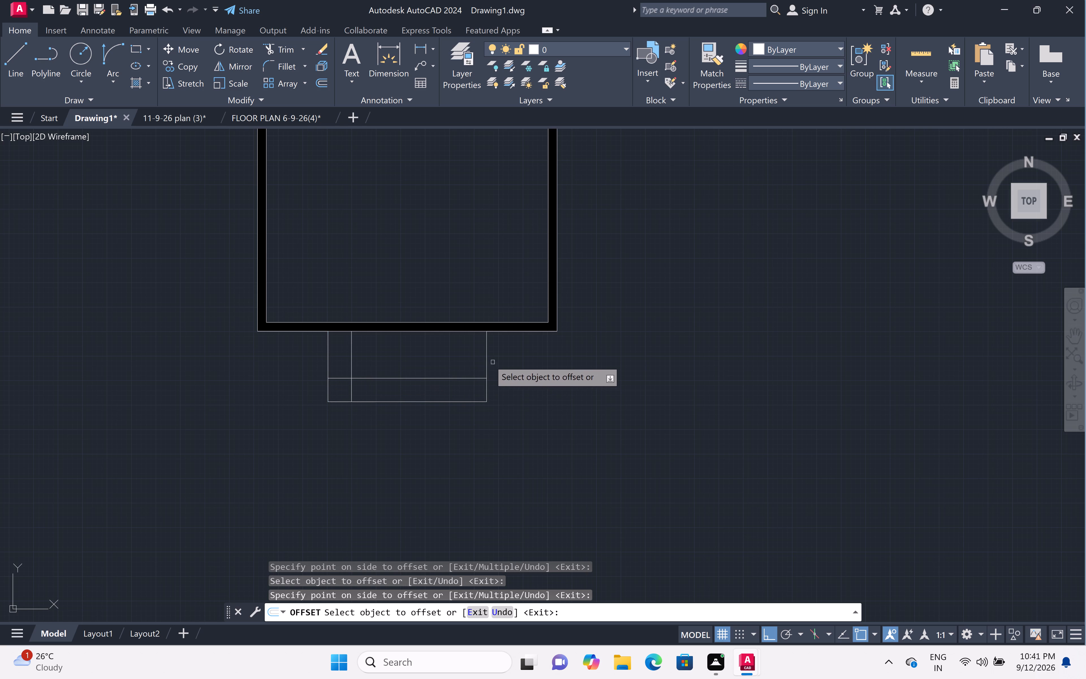
click(485, 357)
click(428, 357)
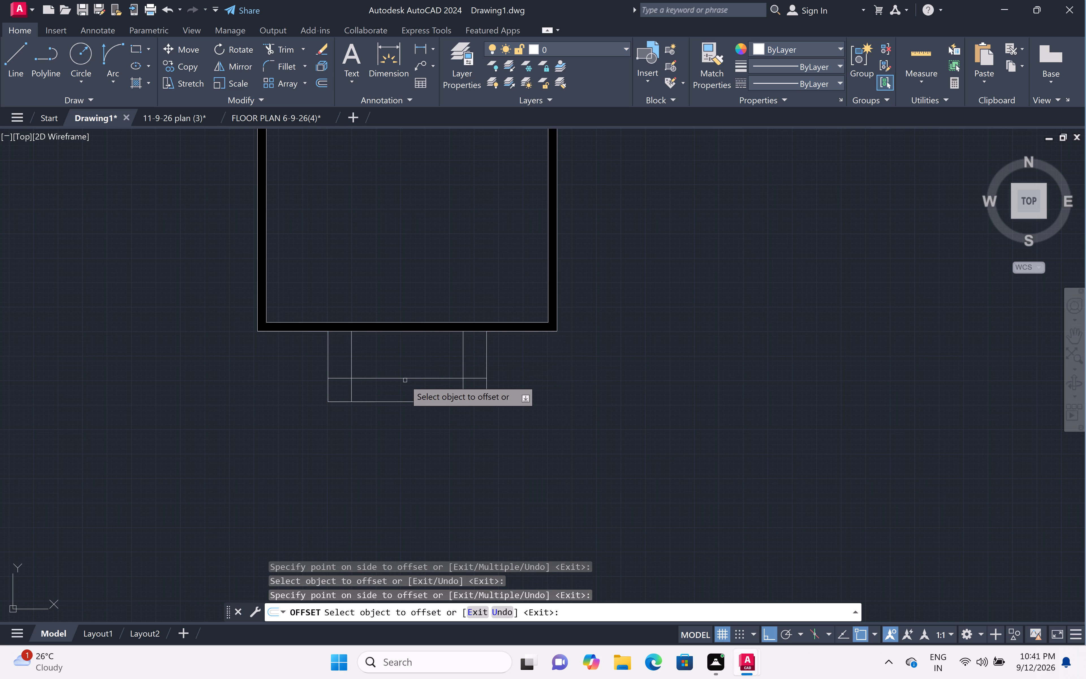
Offset the three inner step lines inward by another 1' to form the second set of treads.
click(403, 377)
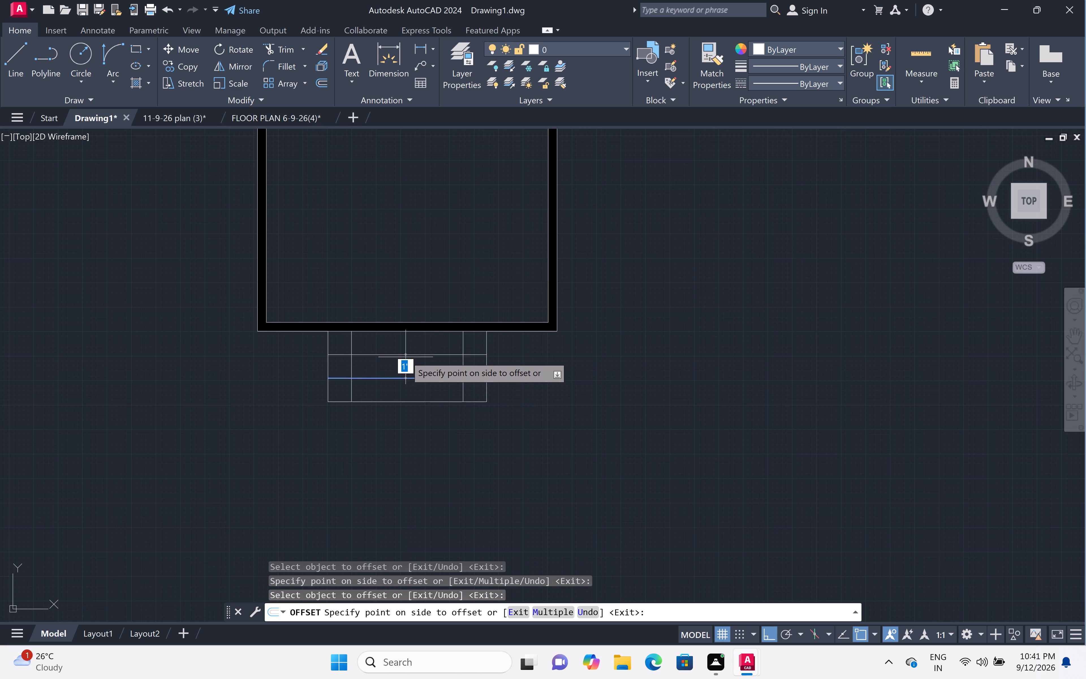
click(406, 347)
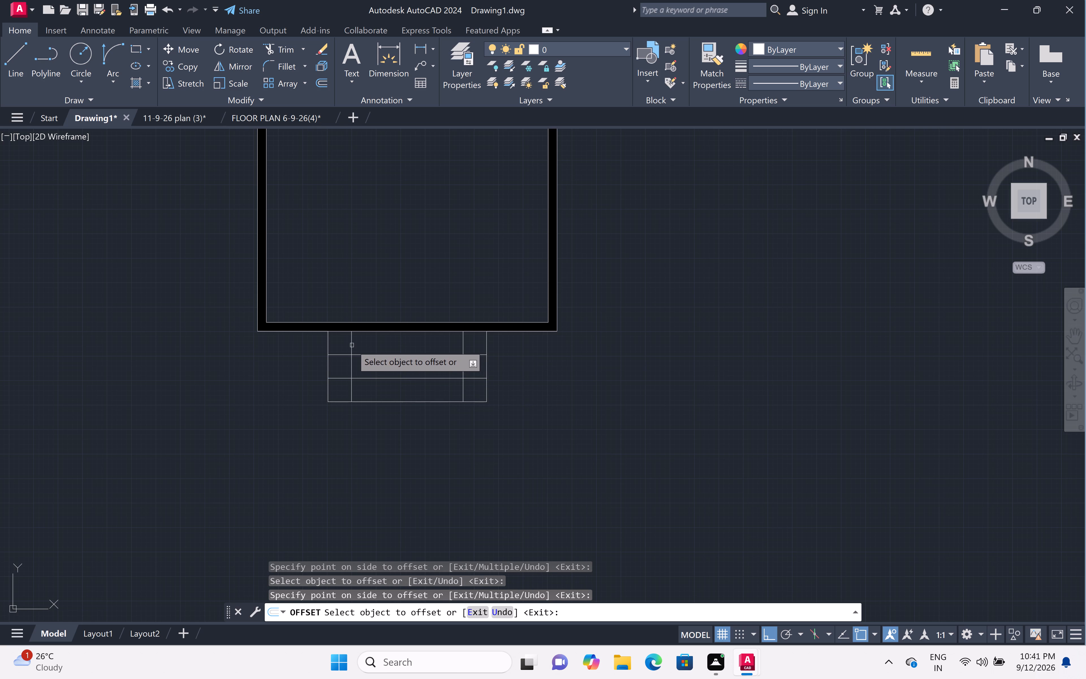
click(352, 345)
click(397, 344)
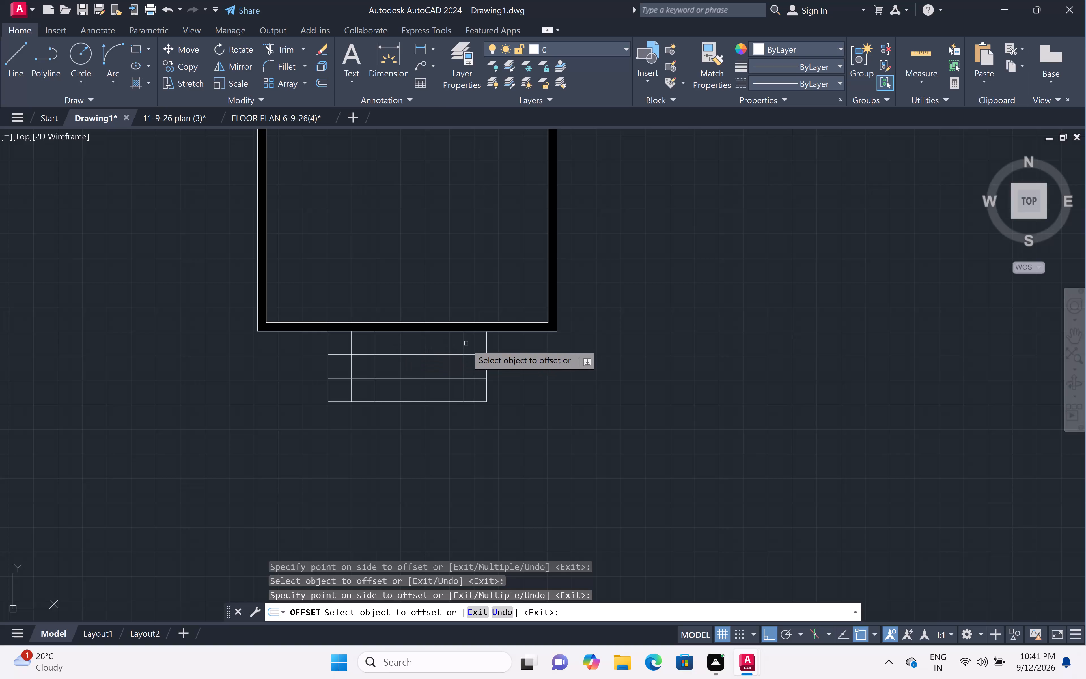
drag(463, 342, 460, 342)
click(378, 343)
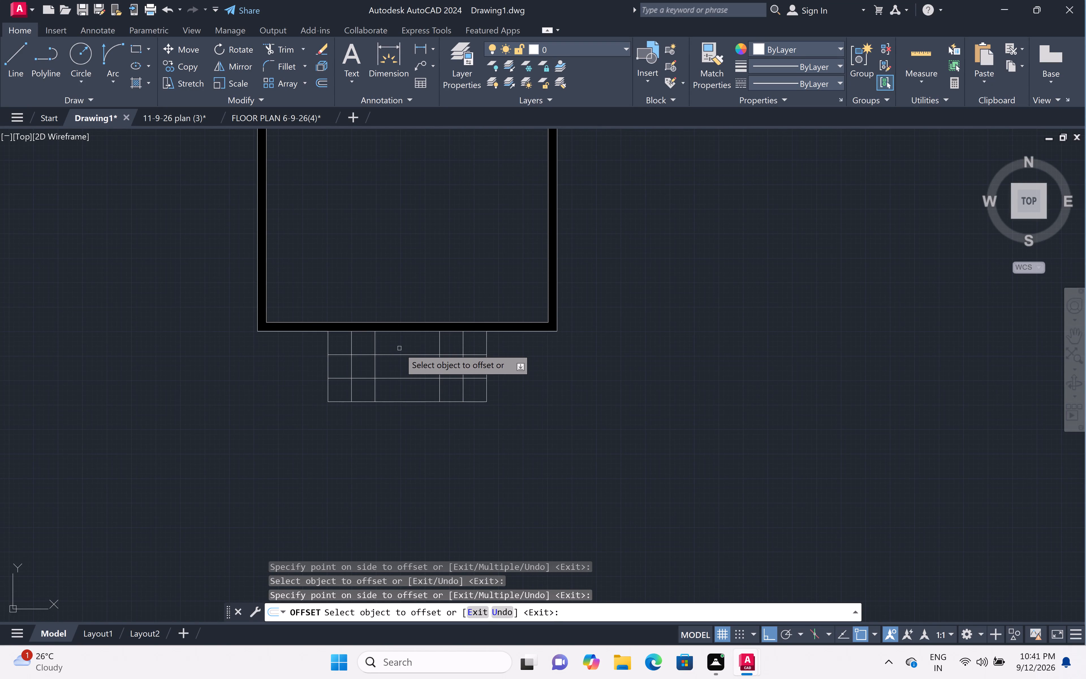
key(Escape)
Trim the middle tread's front line to its side lines and remove all inner side-line ends extending below it.
text(tr)
key(space)
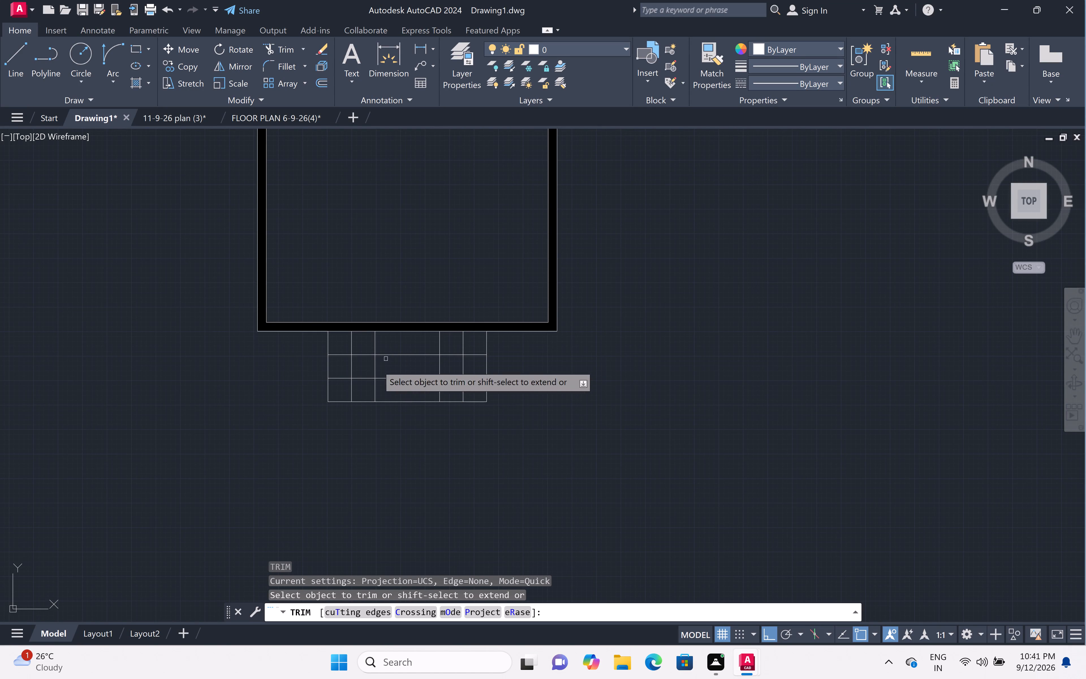
click(338, 378)
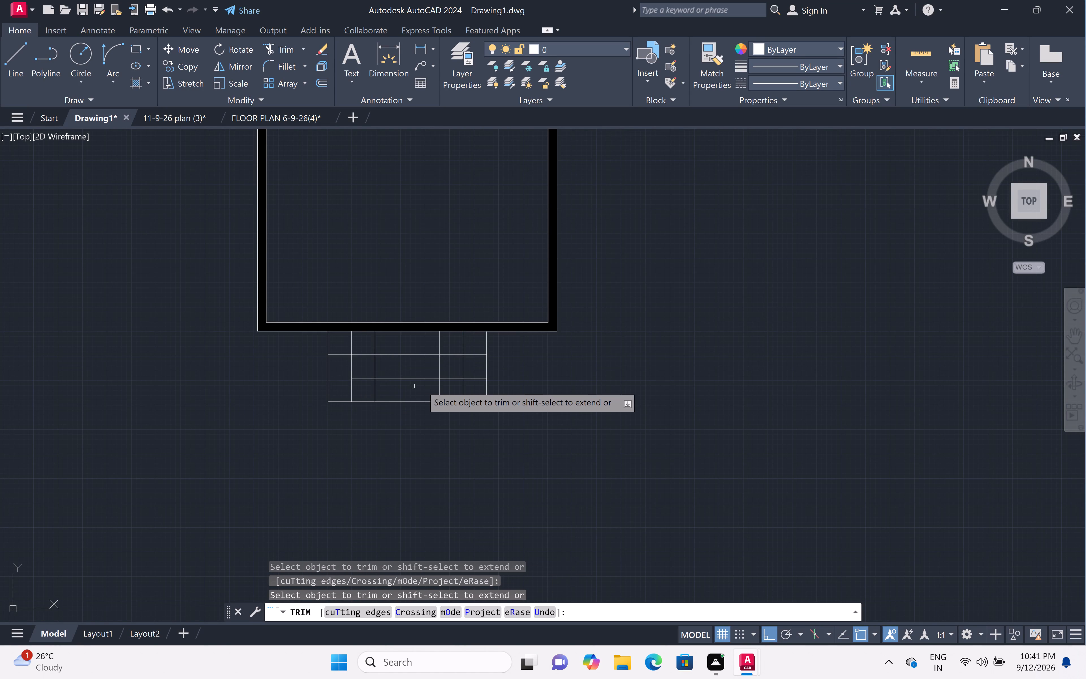
click(469, 379)
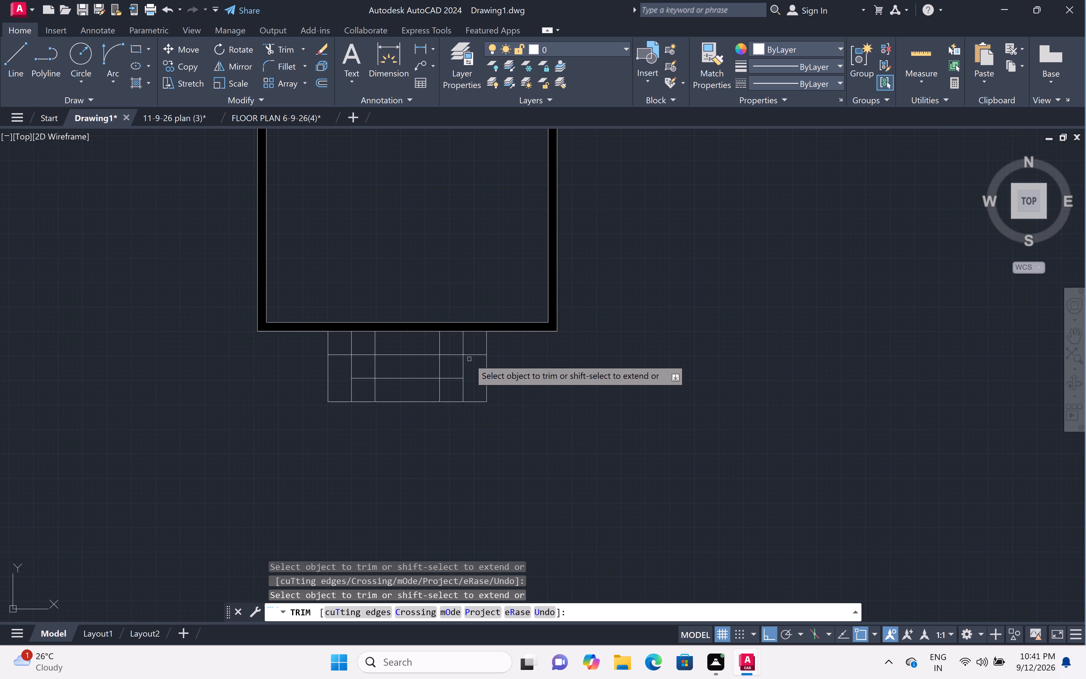
click(470, 355)
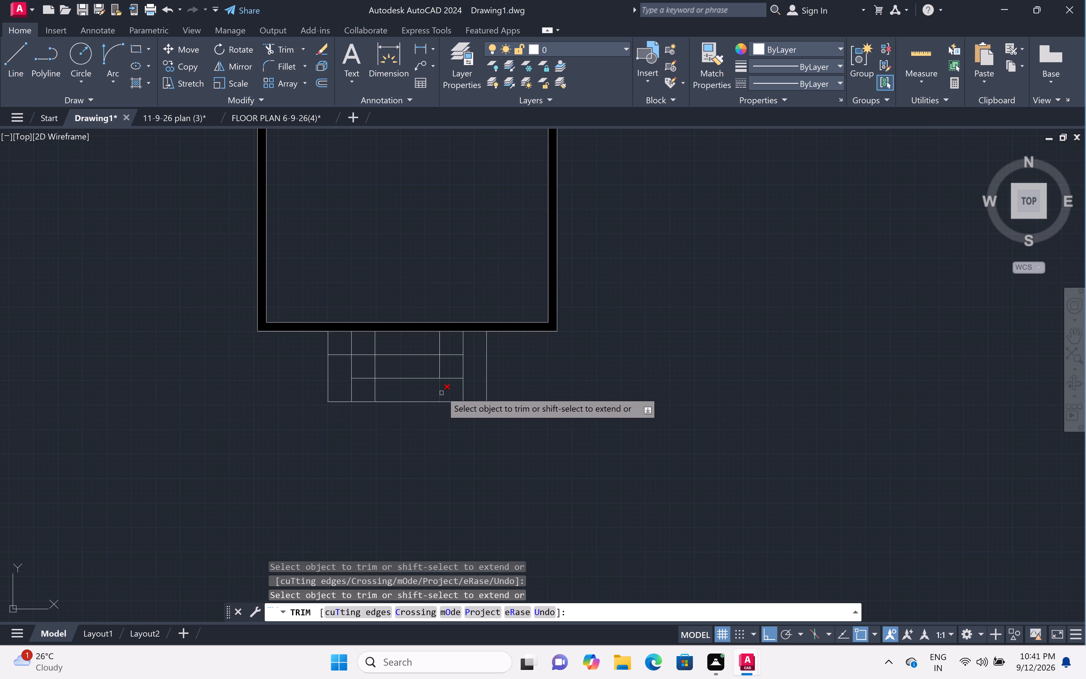
double_click(341, 391)
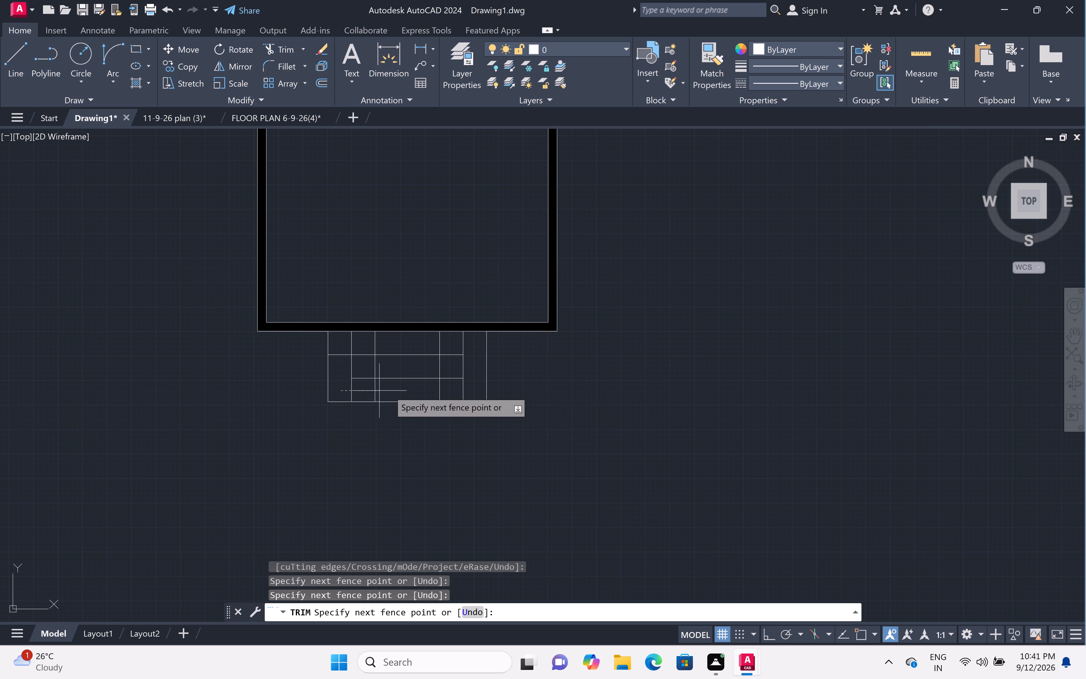
click(473, 392)
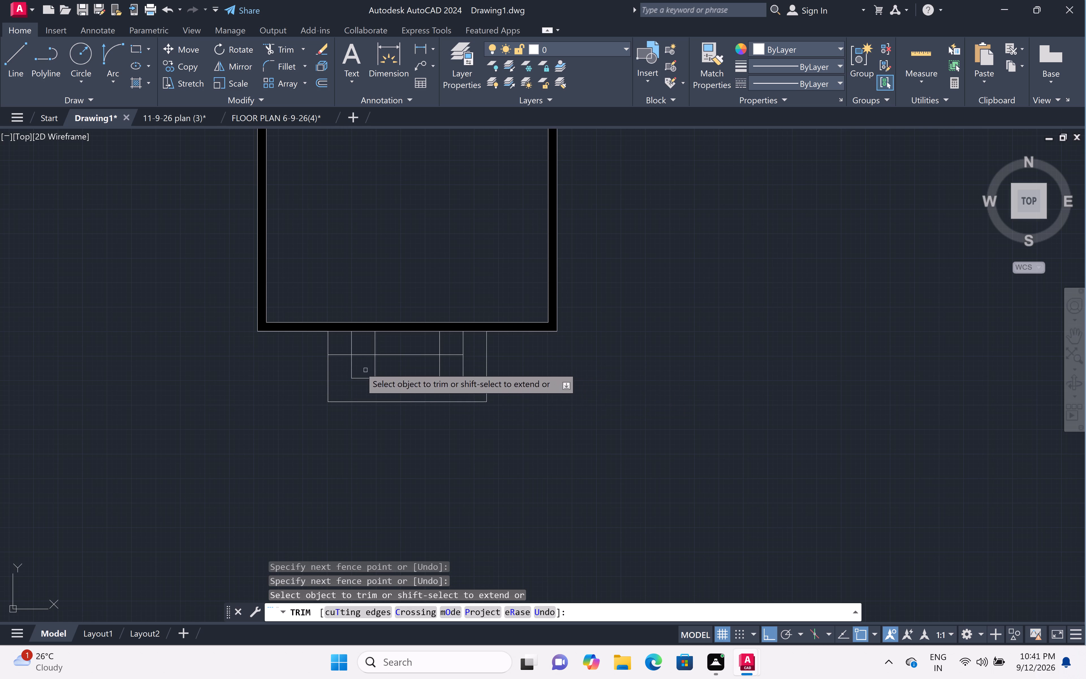
Trim the innermost tread's side lines below its front line and that line's overhanging ends, leaving three nested entrance steps.
click(358, 367)
click(444, 368)
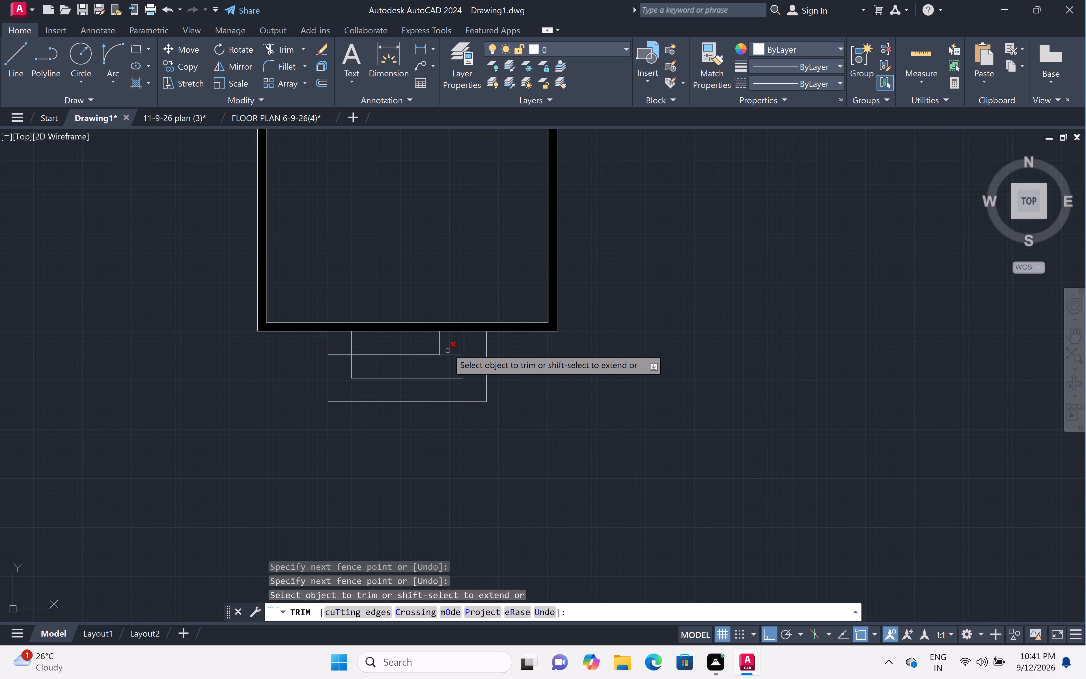
click(447, 346)
click(448, 361)
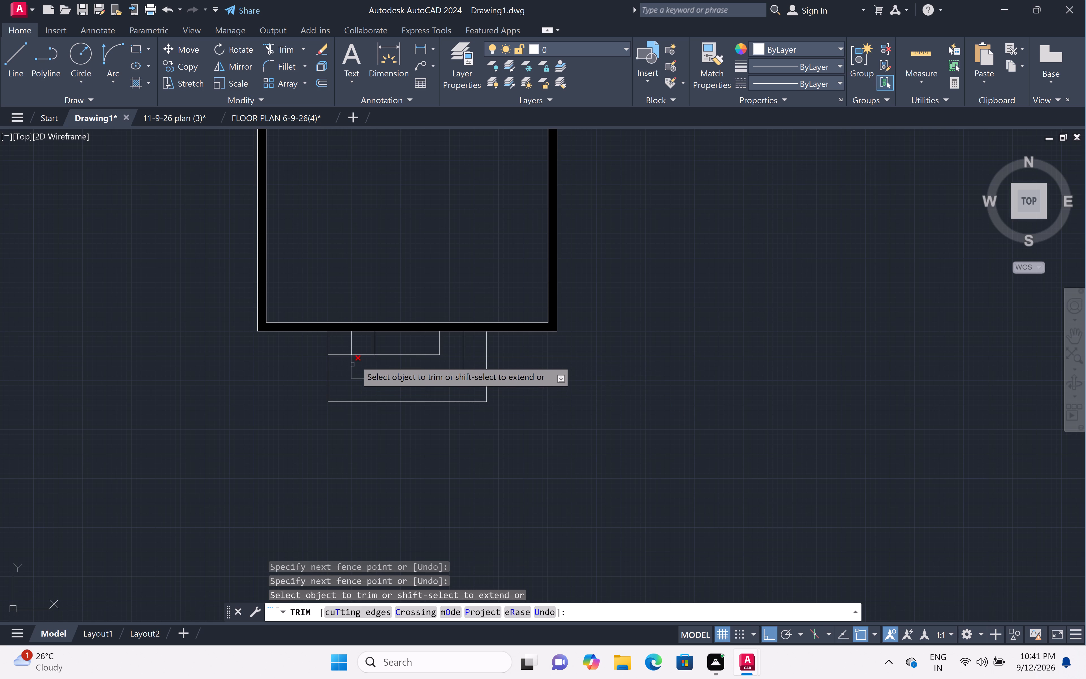
click(336, 351)
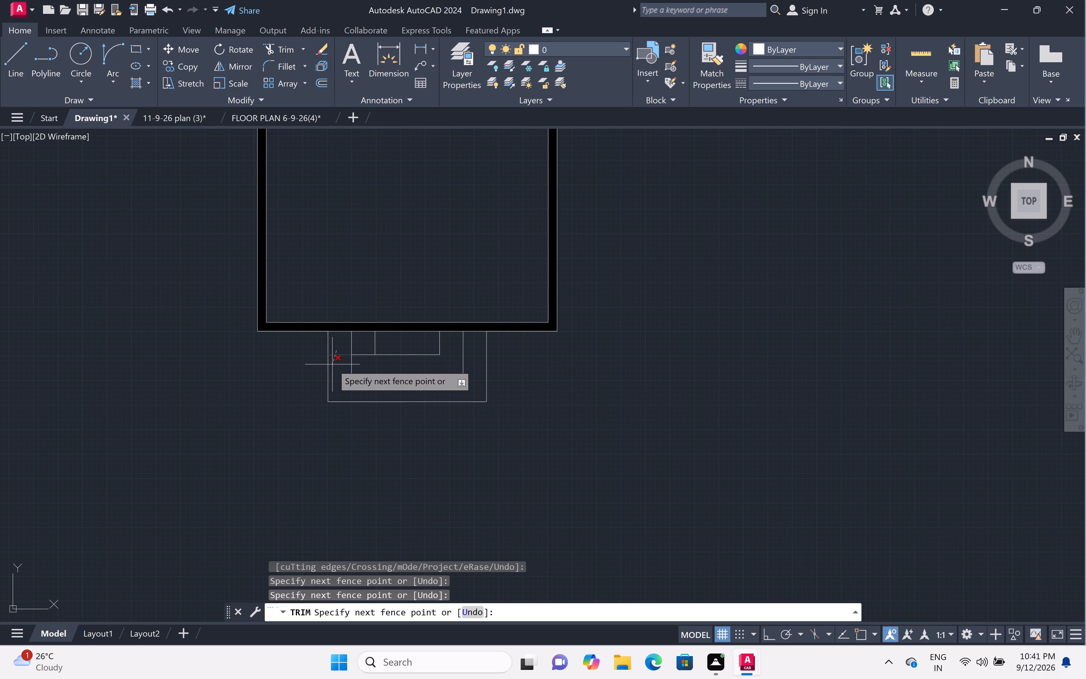
click(332, 364)
click(360, 346)
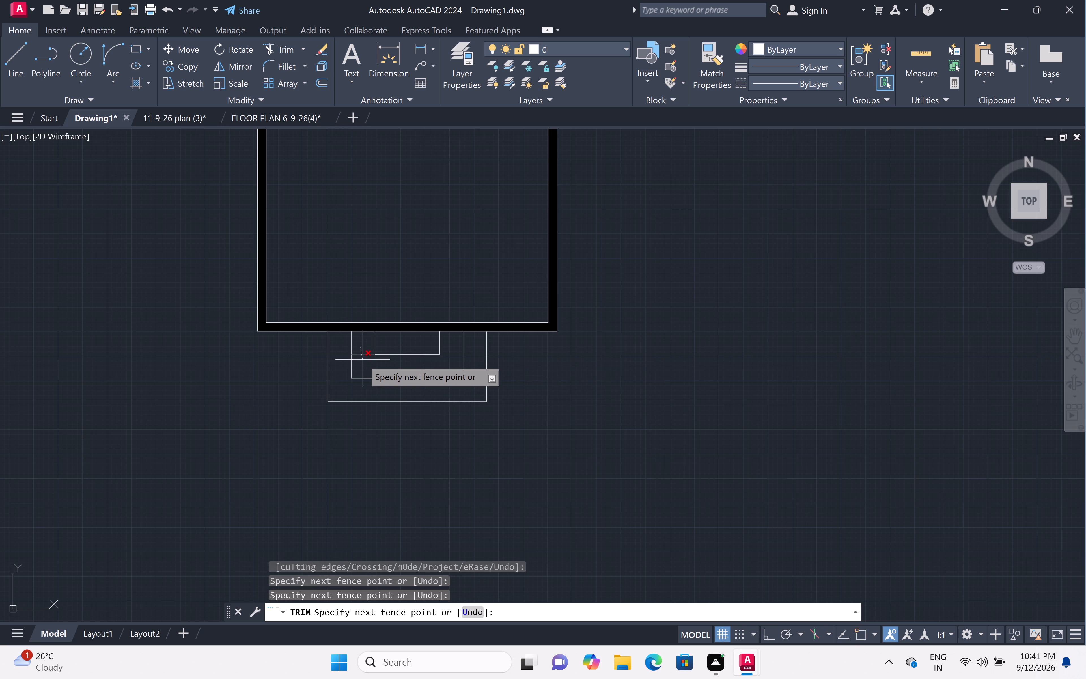
click(363, 360)
scroll(538, 366, down, 4)
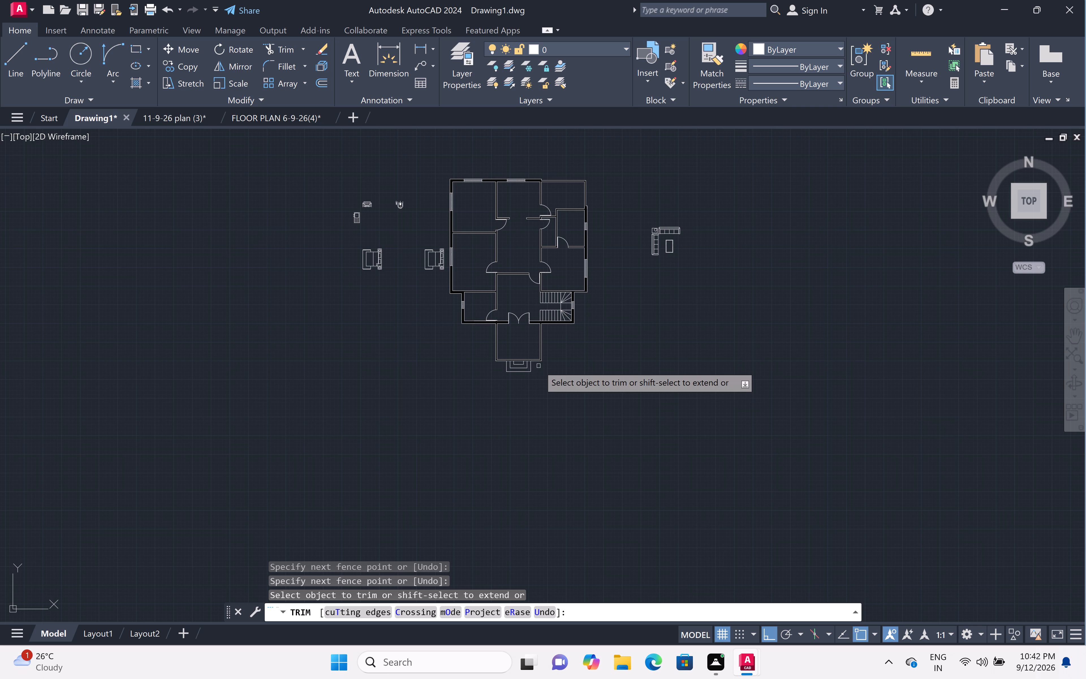
key(Escape)
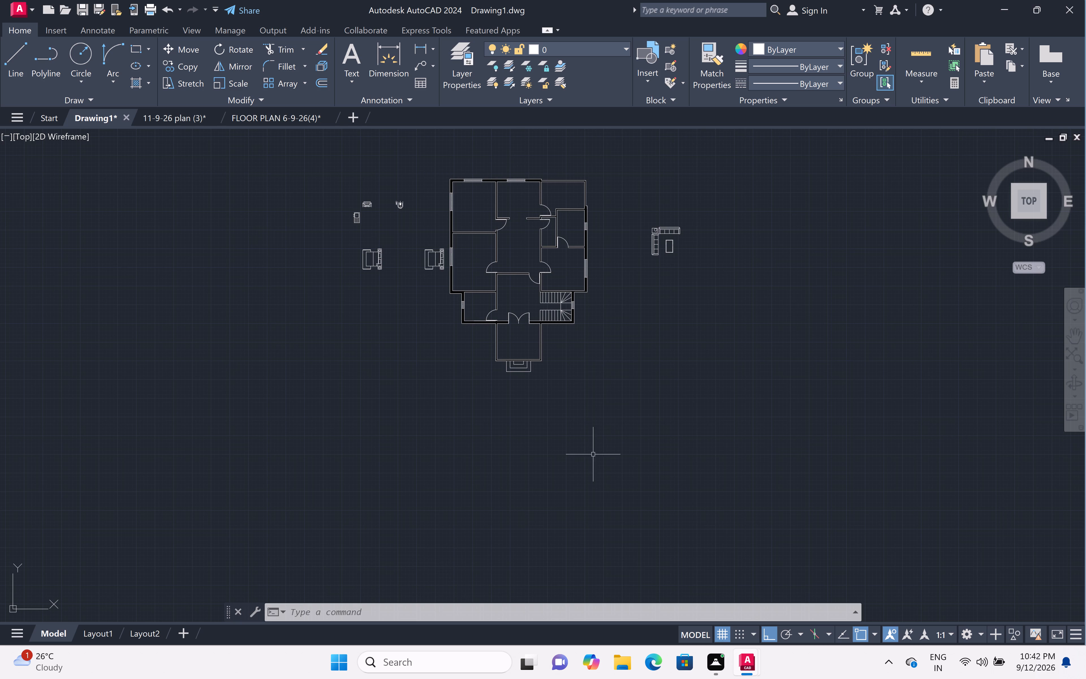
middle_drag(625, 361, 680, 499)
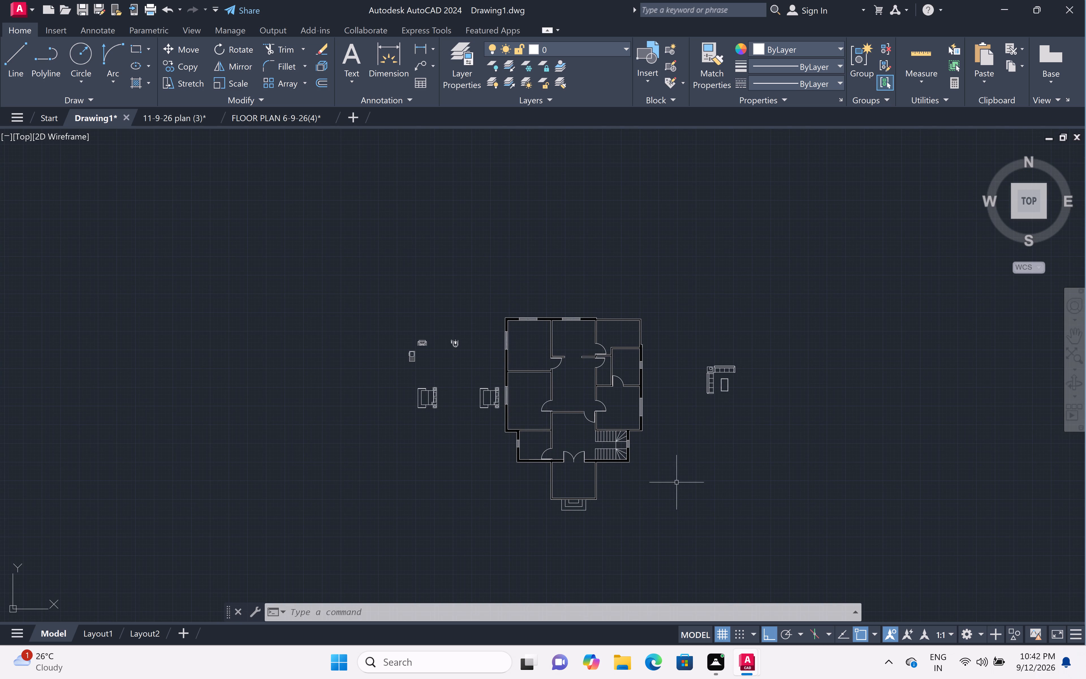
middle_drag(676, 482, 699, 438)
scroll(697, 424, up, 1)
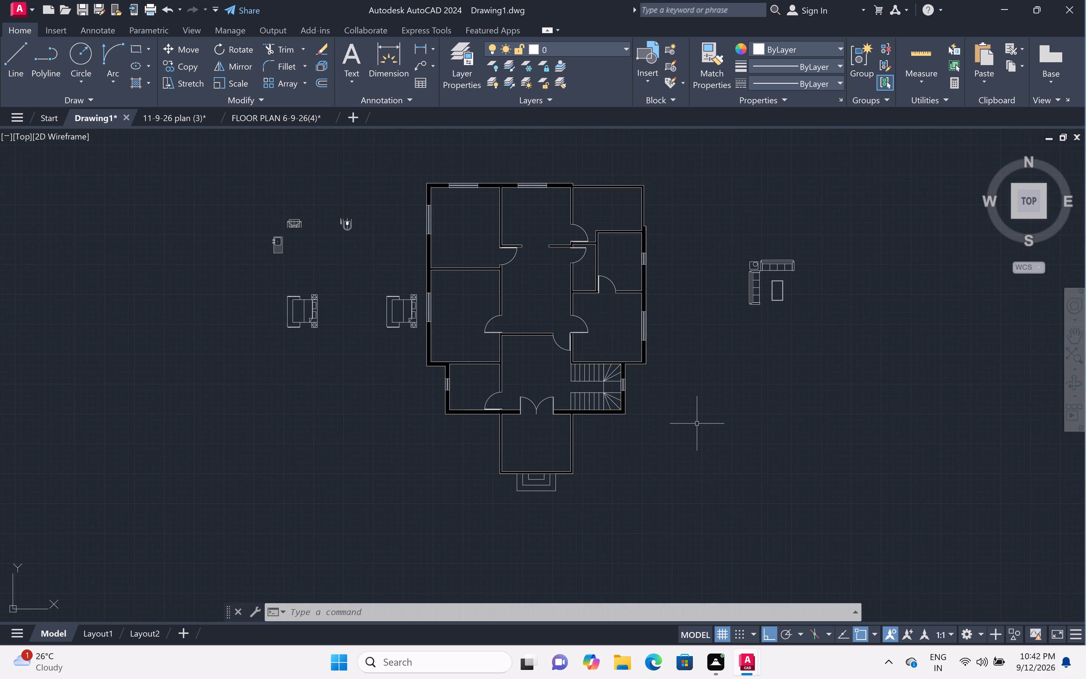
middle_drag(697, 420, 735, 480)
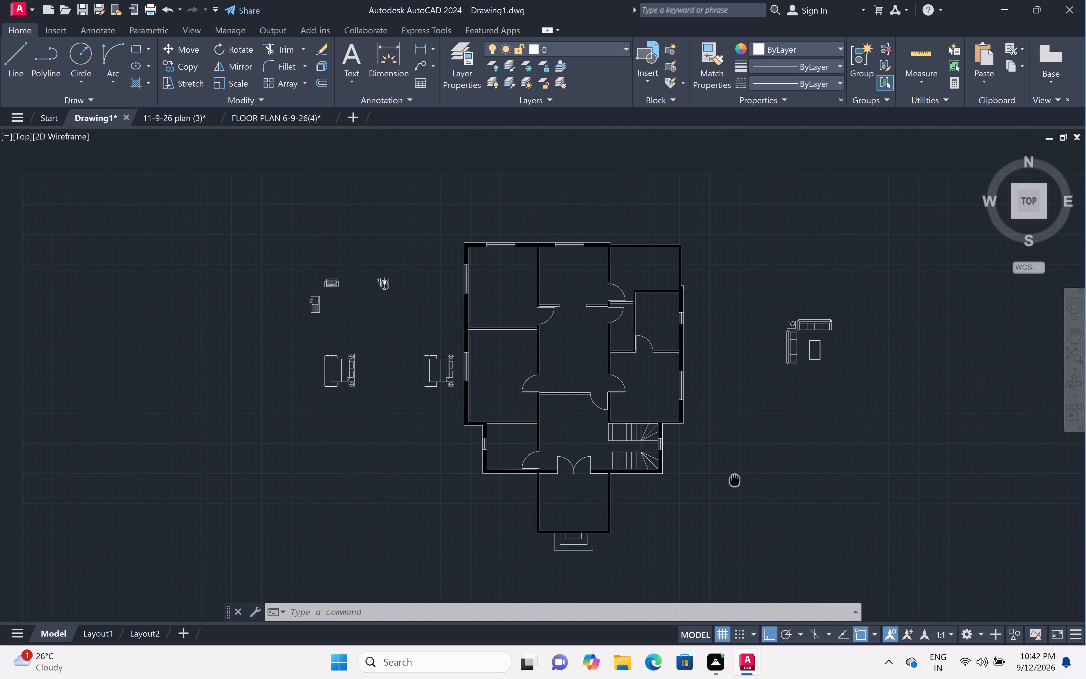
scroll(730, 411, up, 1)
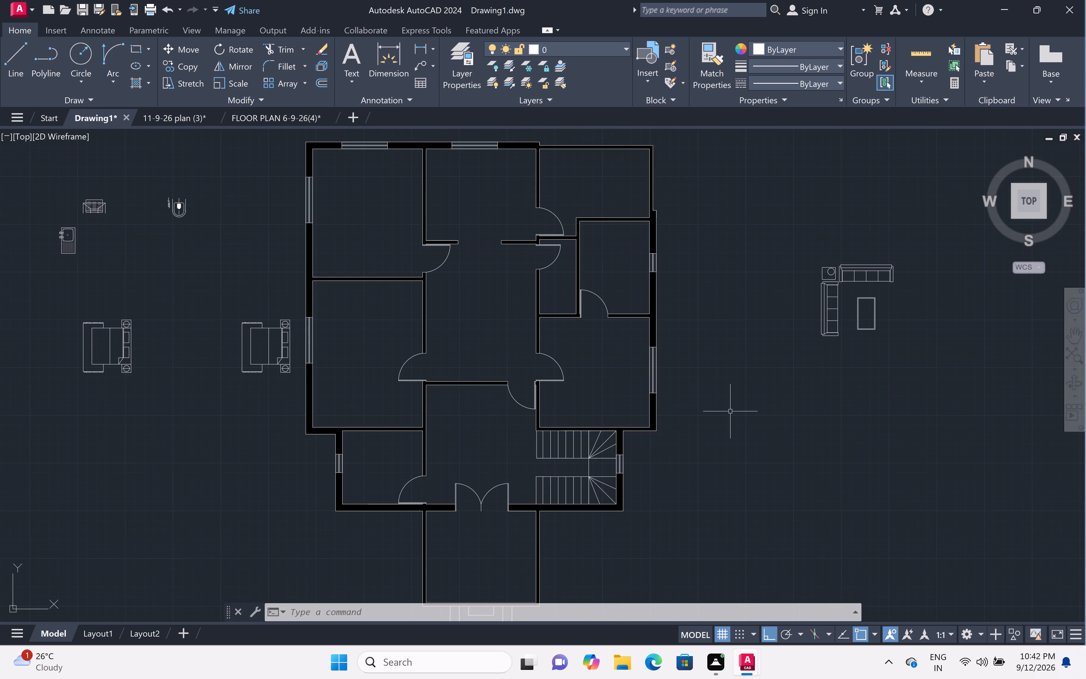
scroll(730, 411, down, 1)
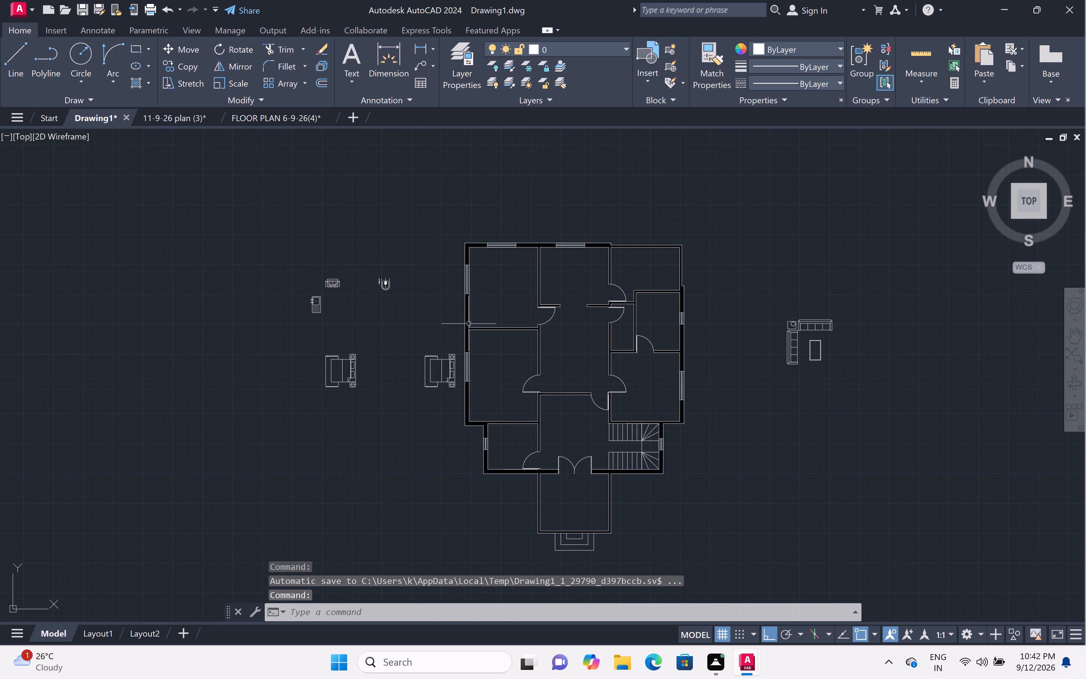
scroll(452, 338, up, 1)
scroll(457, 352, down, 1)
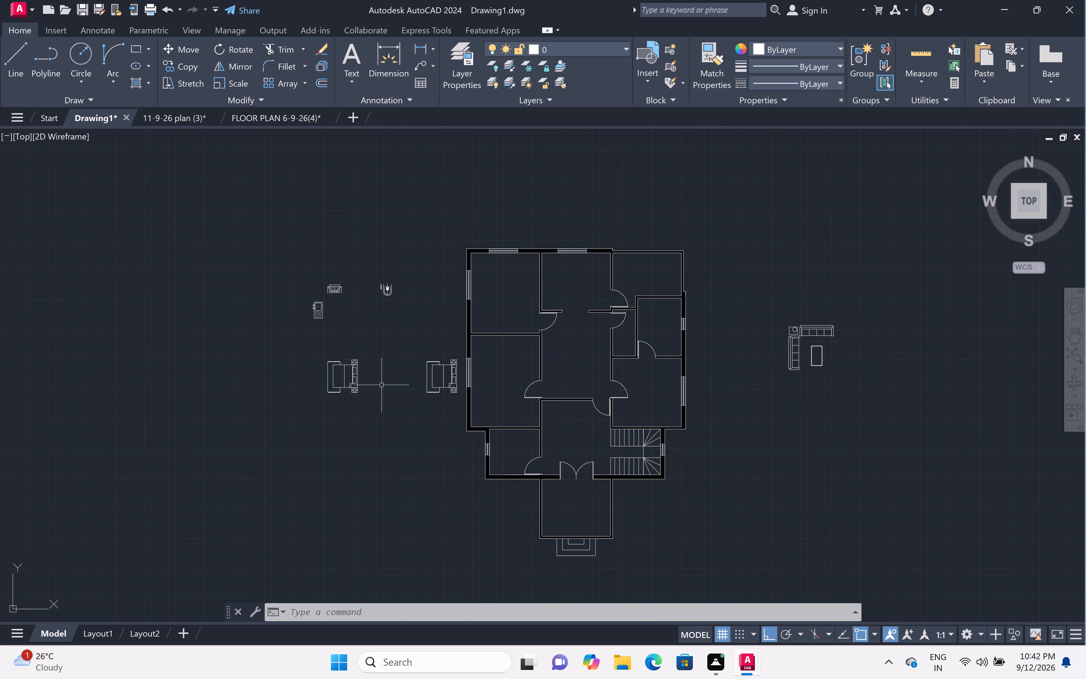
Rotate the loose double bed farthest from the house 90° counterclockwise about its headboard midpoint, with the headboard facing up.
scroll(375, 374, up, 2)
double_click(369, 325)
drag(188, 529, 189, 528)
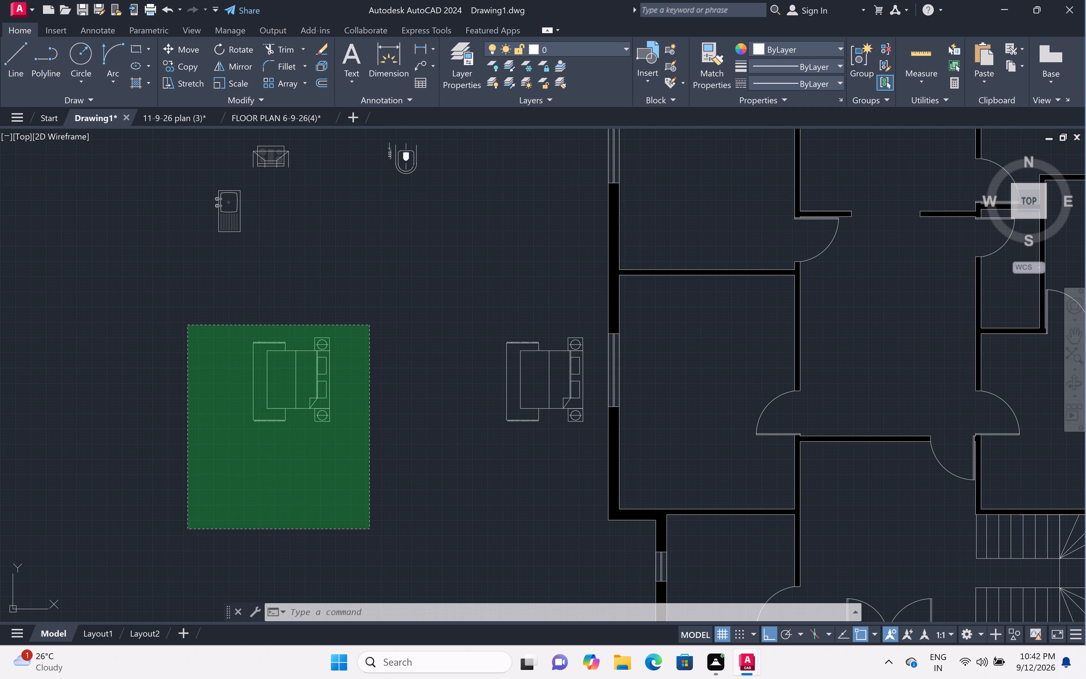
drag(189, 528, 192, 517)
drag(196, 499, 200, 490)
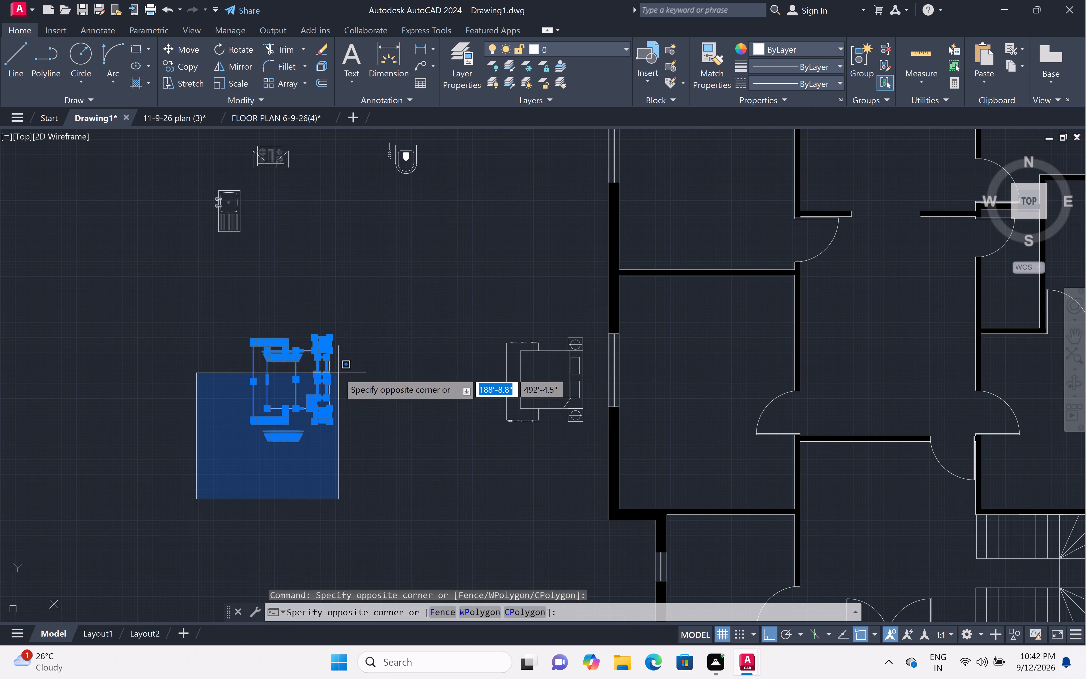
click(378, 304)
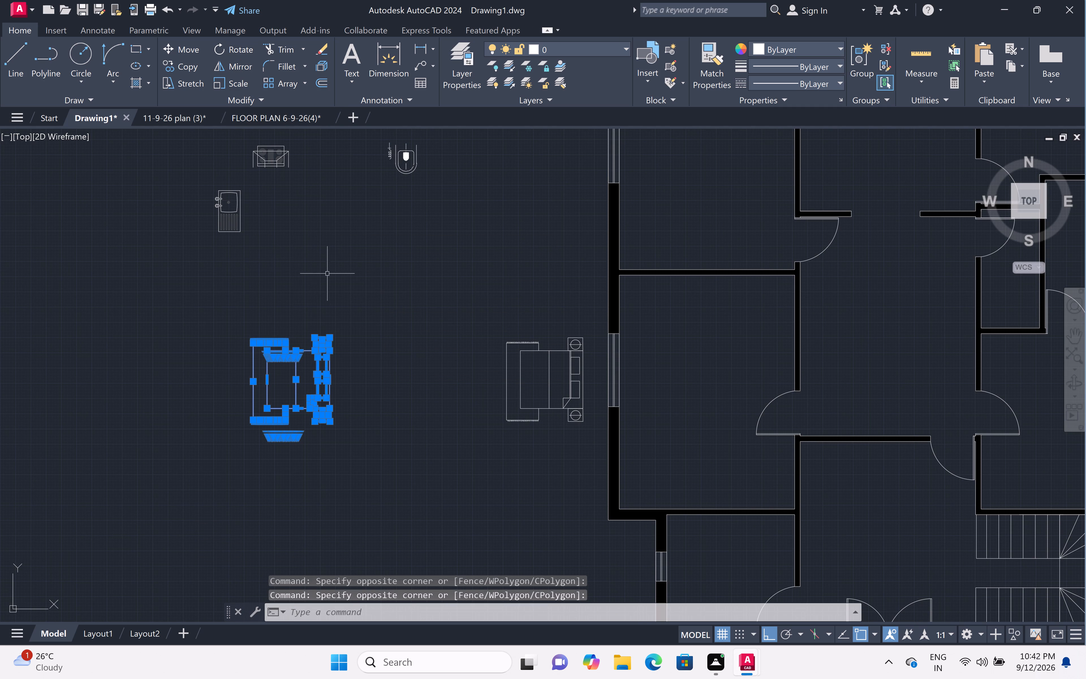
click(227, 49)
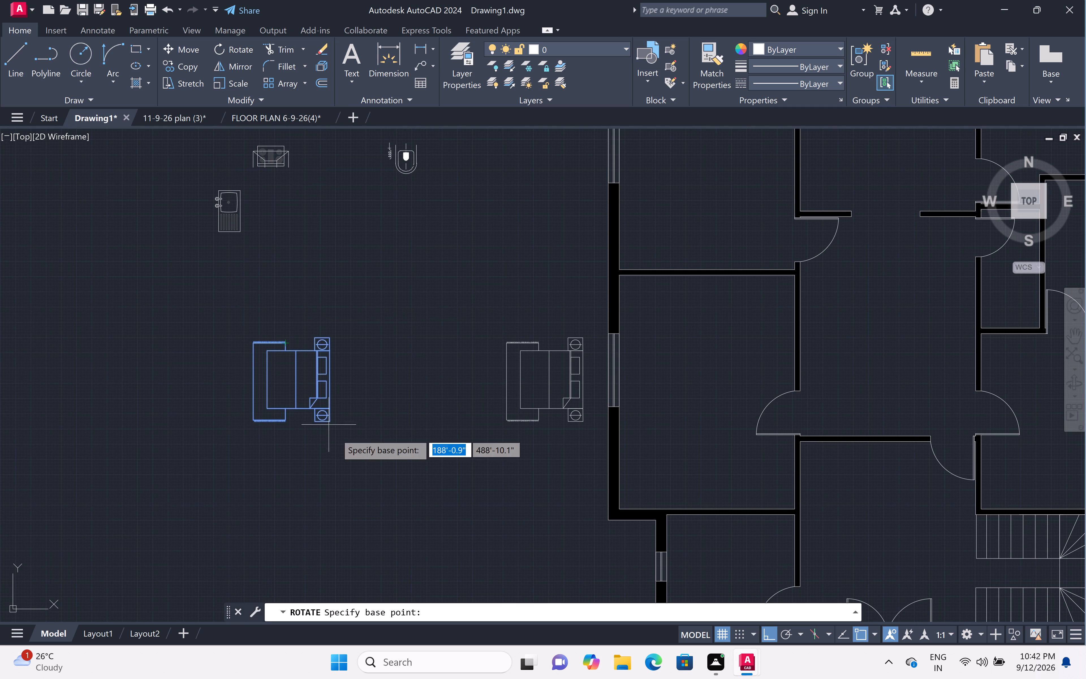
click(334, 381)
click(318, 301)
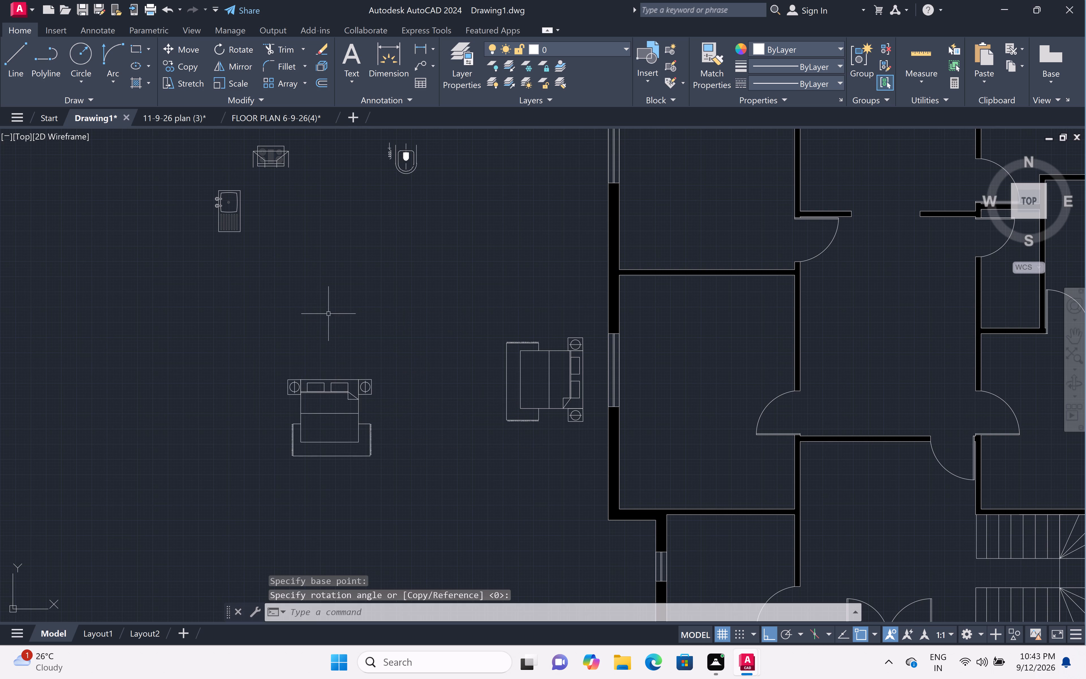
Copy the rotated bed by its headboard midpoint into the upper-left bedroom, against the top wall beneath the window, with Ortho off.
click(417, 357)
click(152, 497)
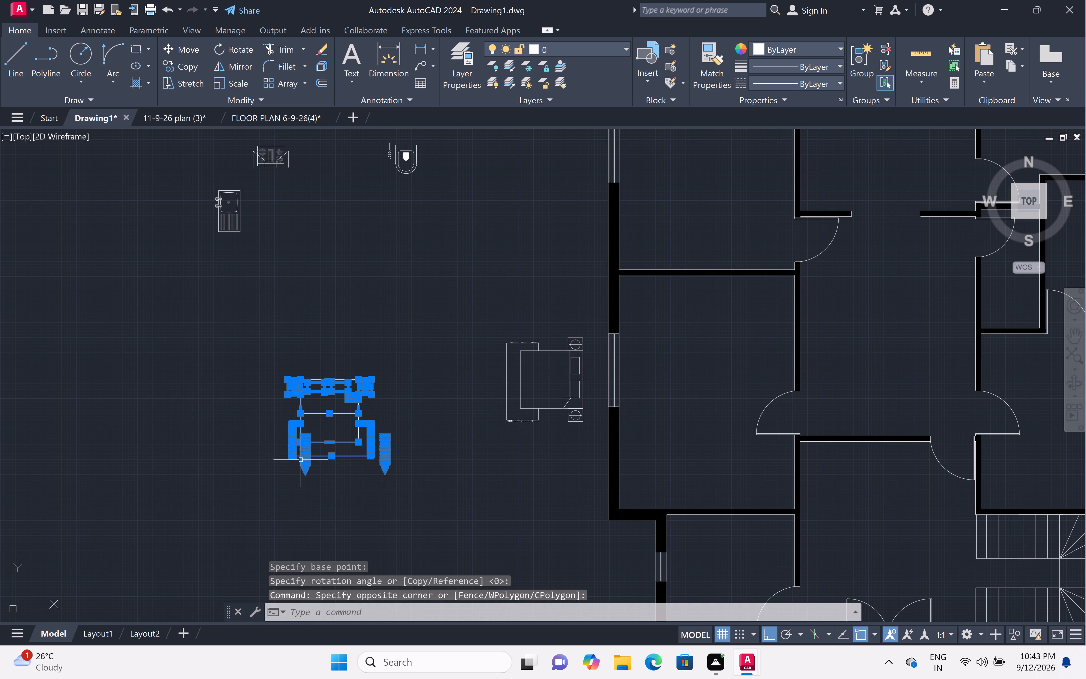
text(co)
key(space)
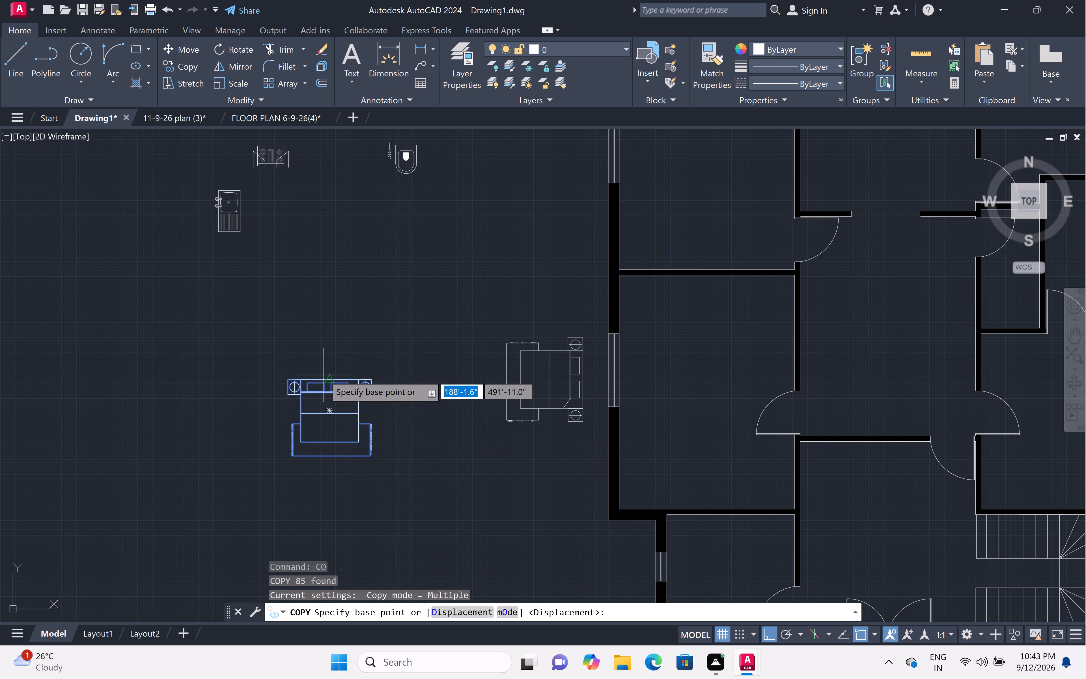
click(329, 378)
scroll(517, 304, down, 1)
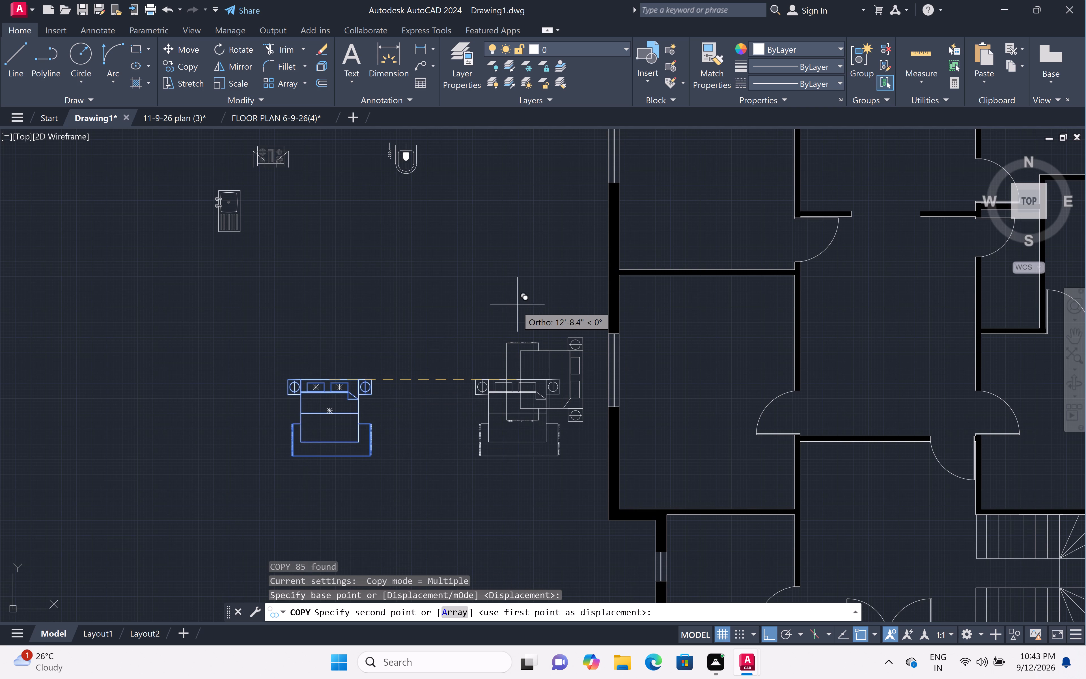
scroll(517, 304, down, 1)
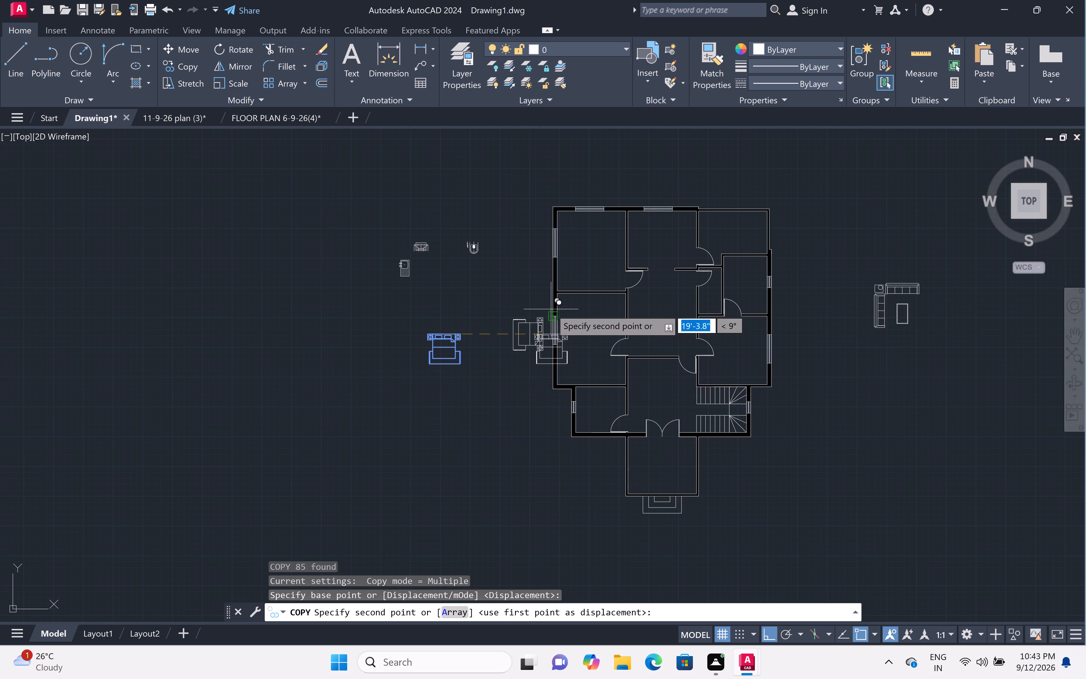
key(F8)
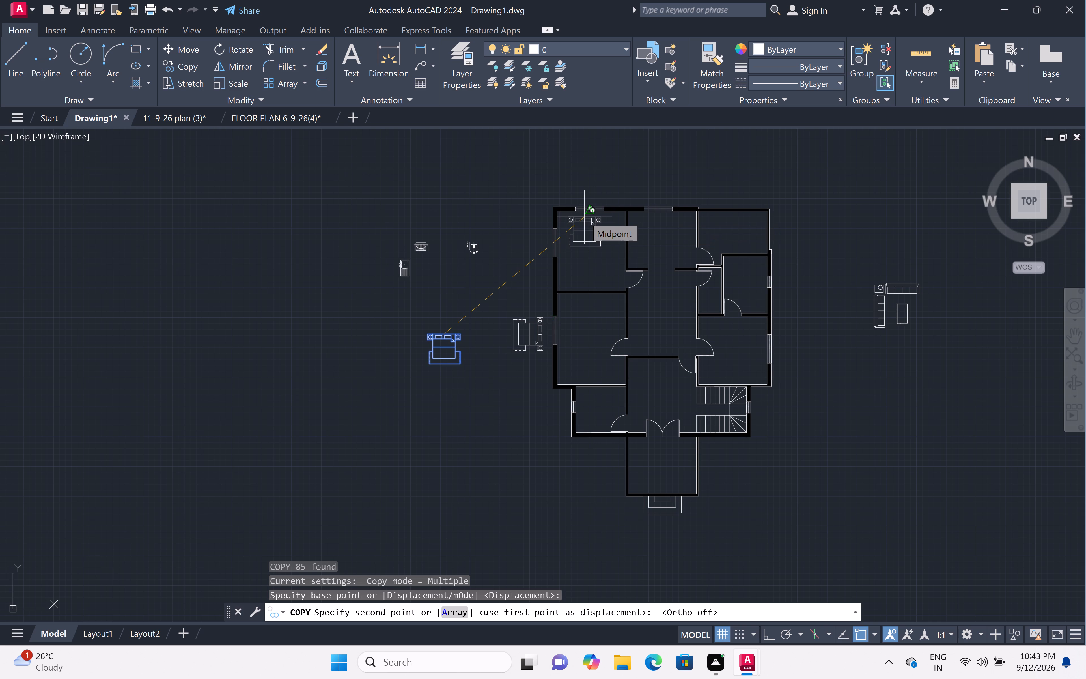
scroll(585, 216, up, 3)
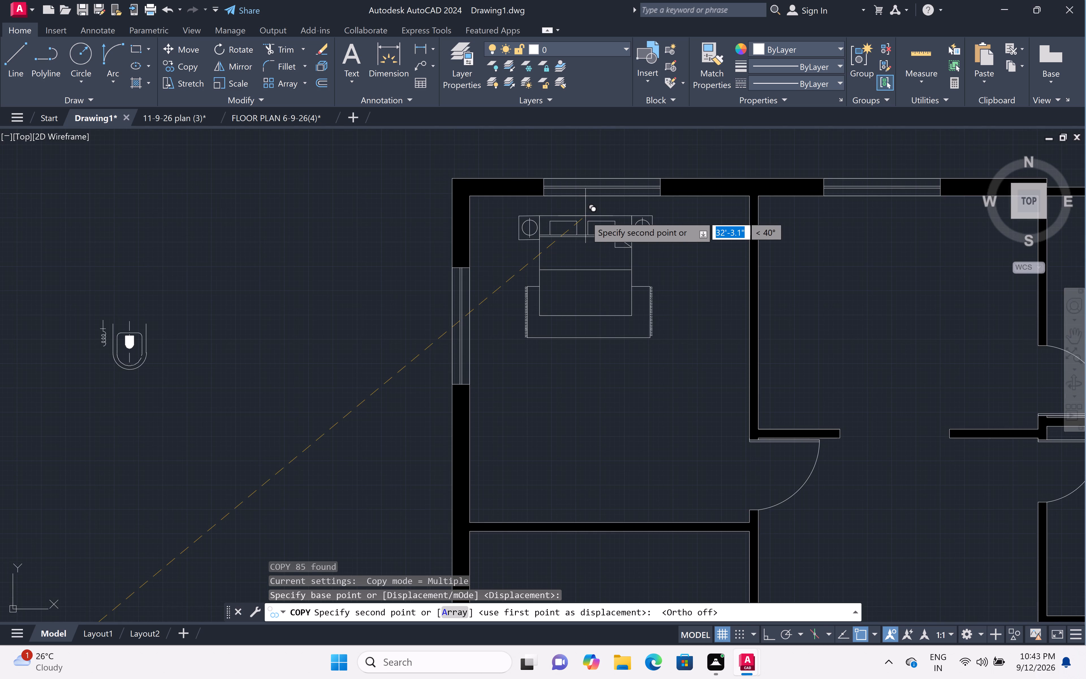
click(607, 199)
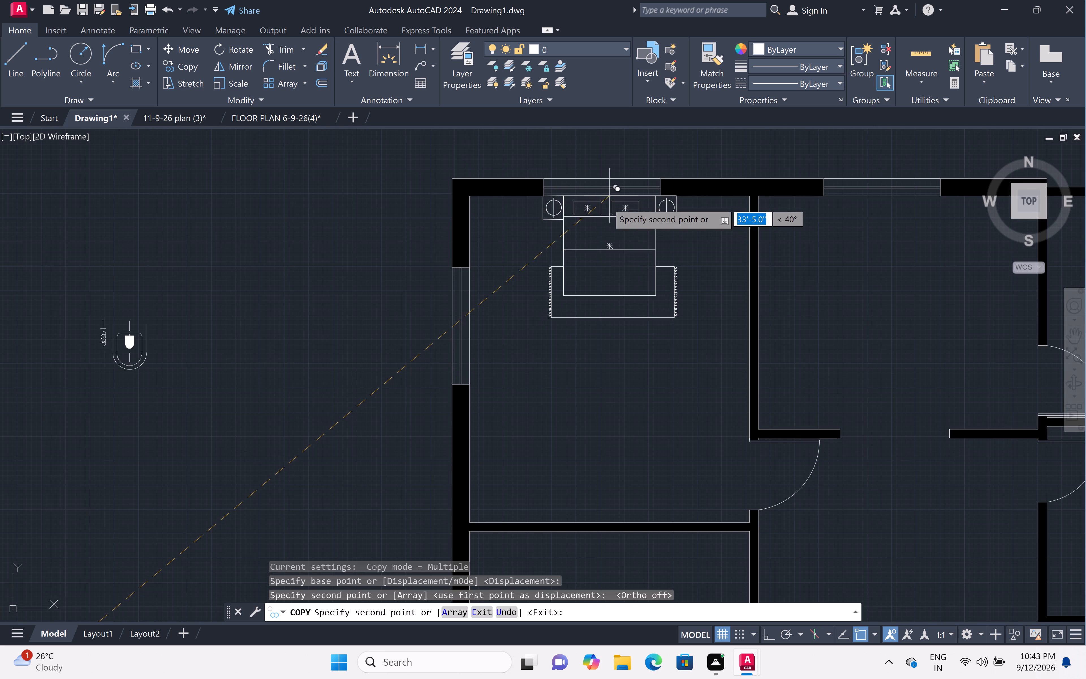
key(Escape)
Copy the four-seat horizontal sofa of the loose sofa set twice into the empty space beyond it, one level with it and one above.
scroll(605, 266, down, 1)
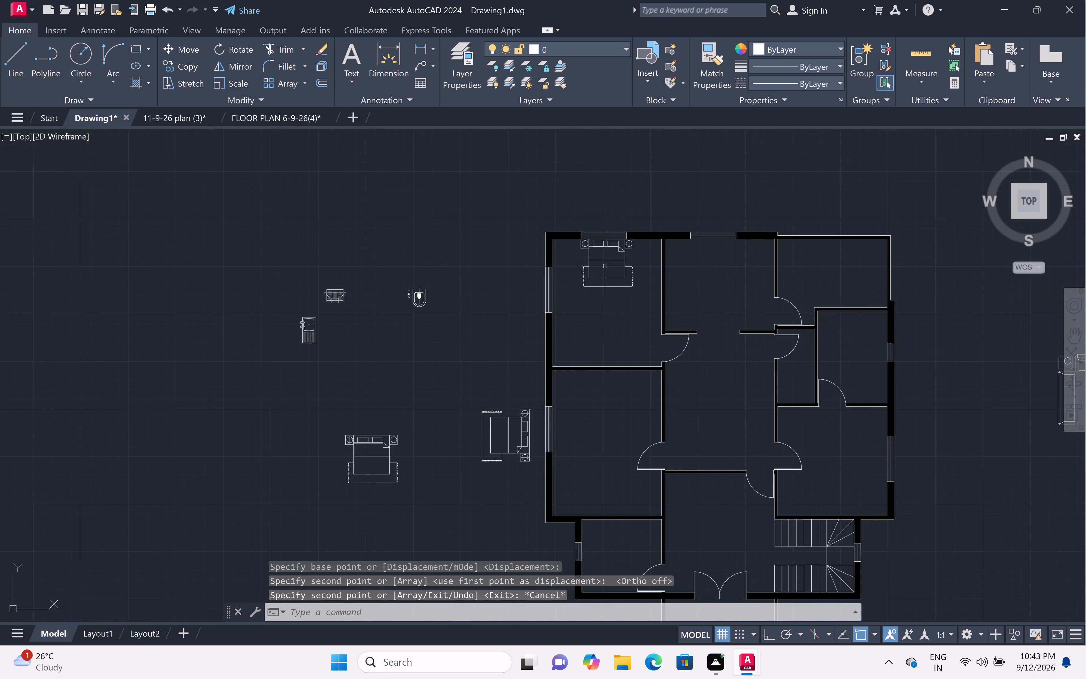
scroll(605, 266, down, 2)
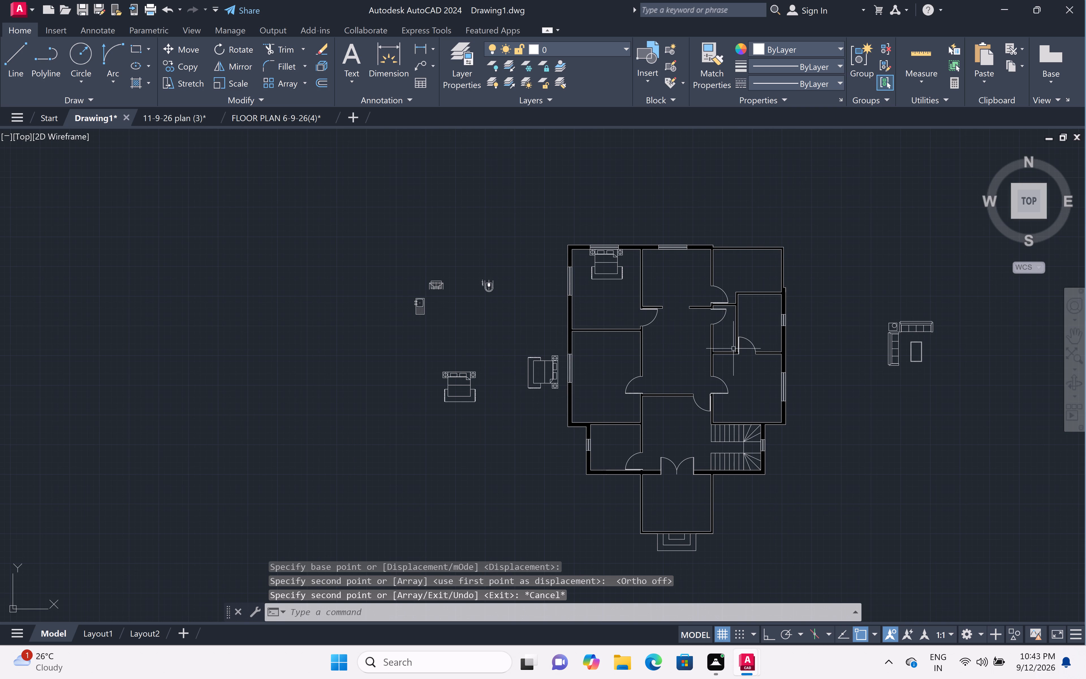
middle_drag(924, 421, 741, 444)
middle_click(703, 450)
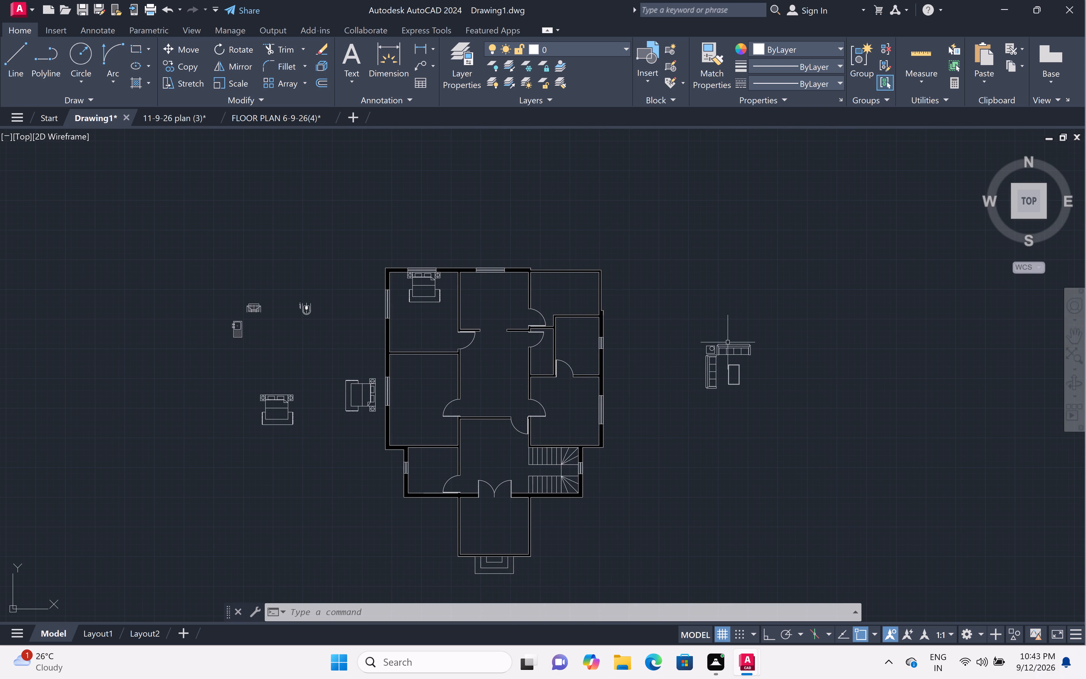
scroll(728, 352, up, 5)
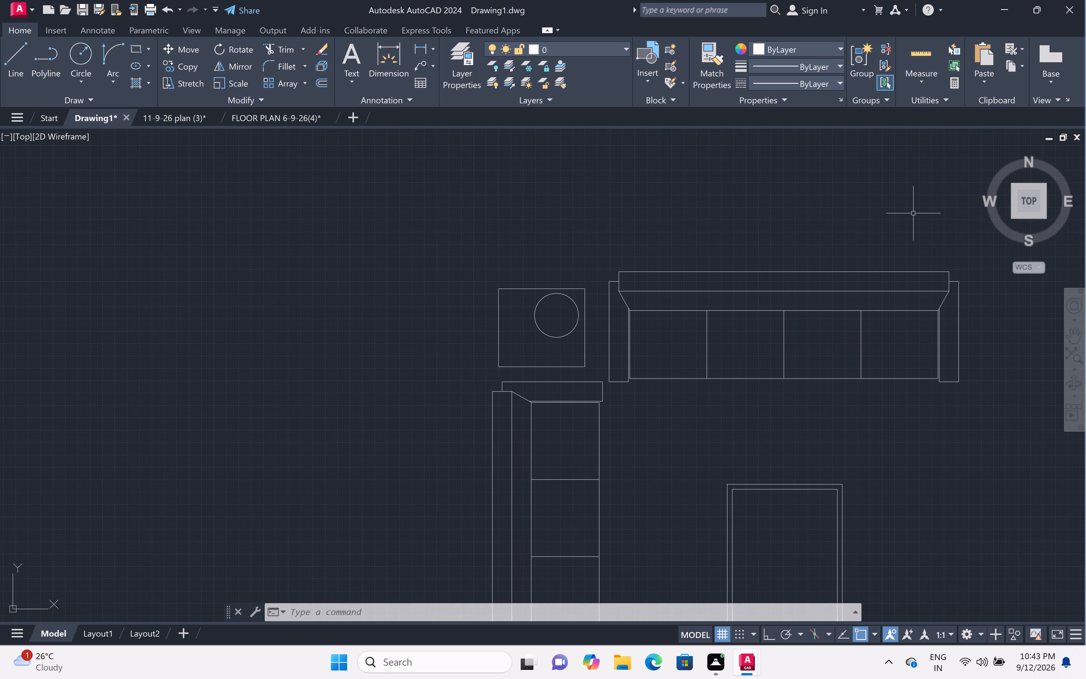
click(972, 257)
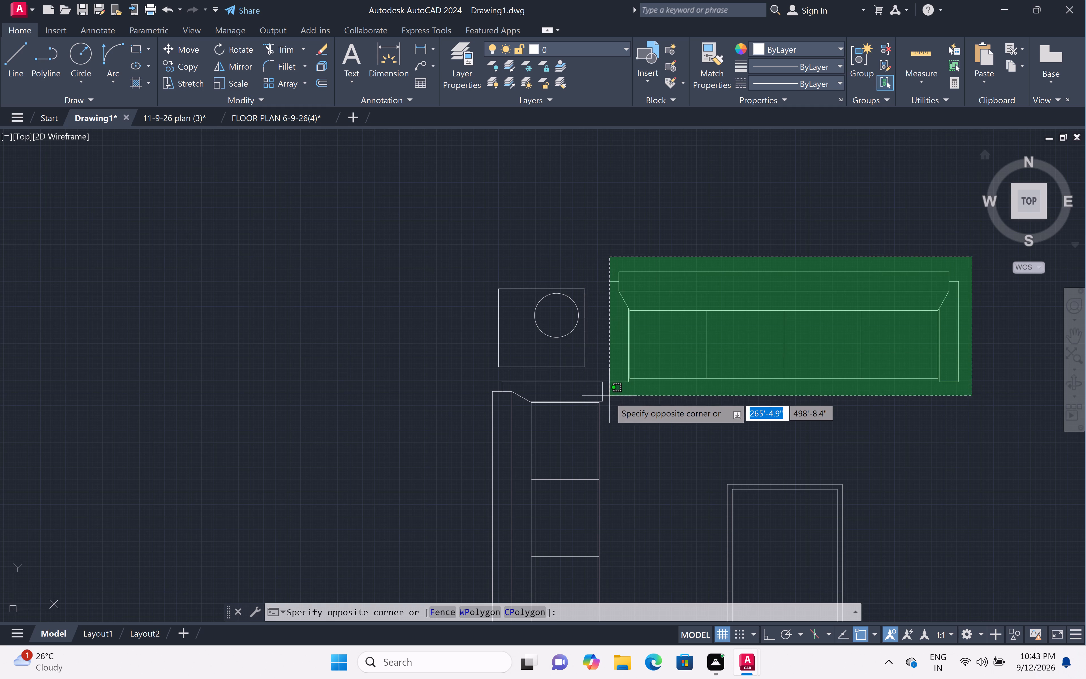
click(606, 403)
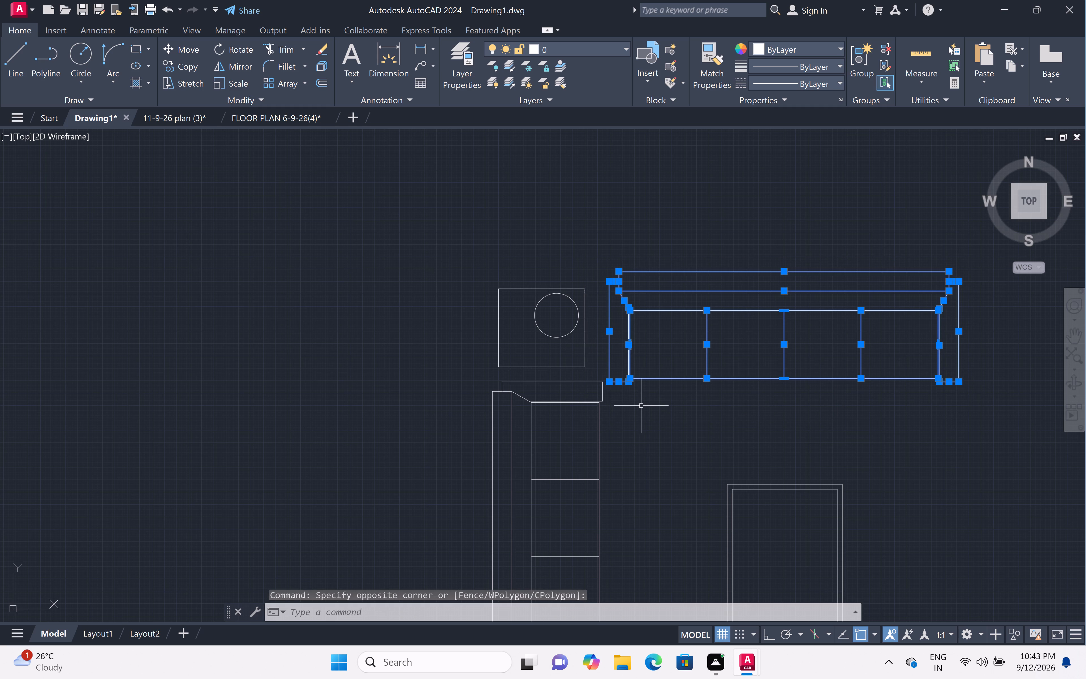
key(c)
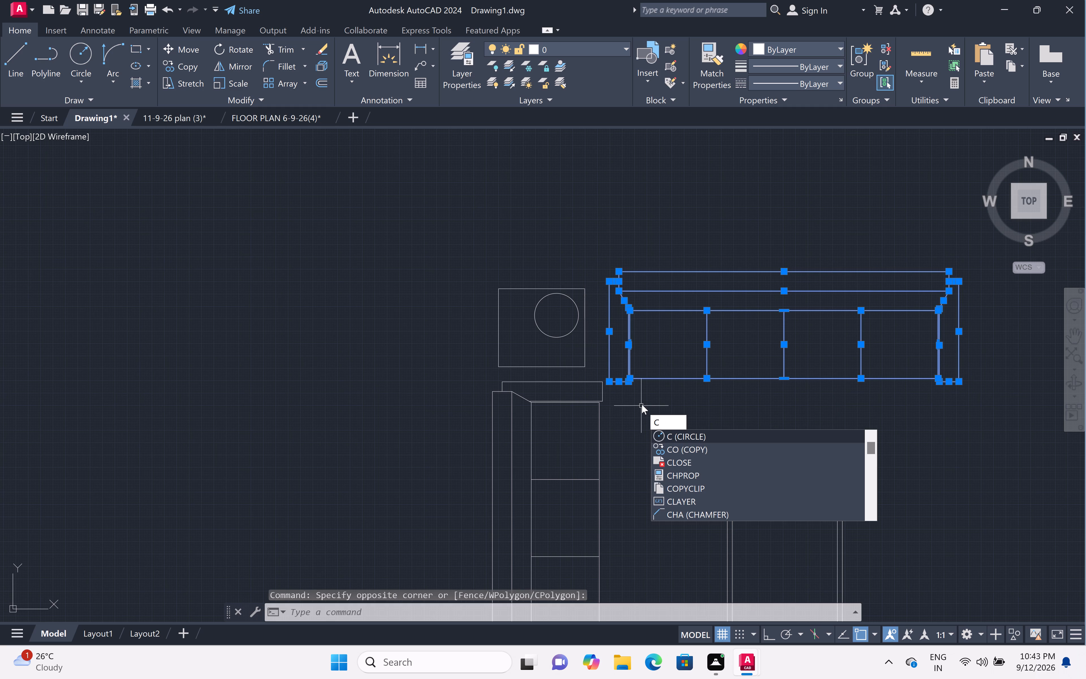
text(0)
key(space)
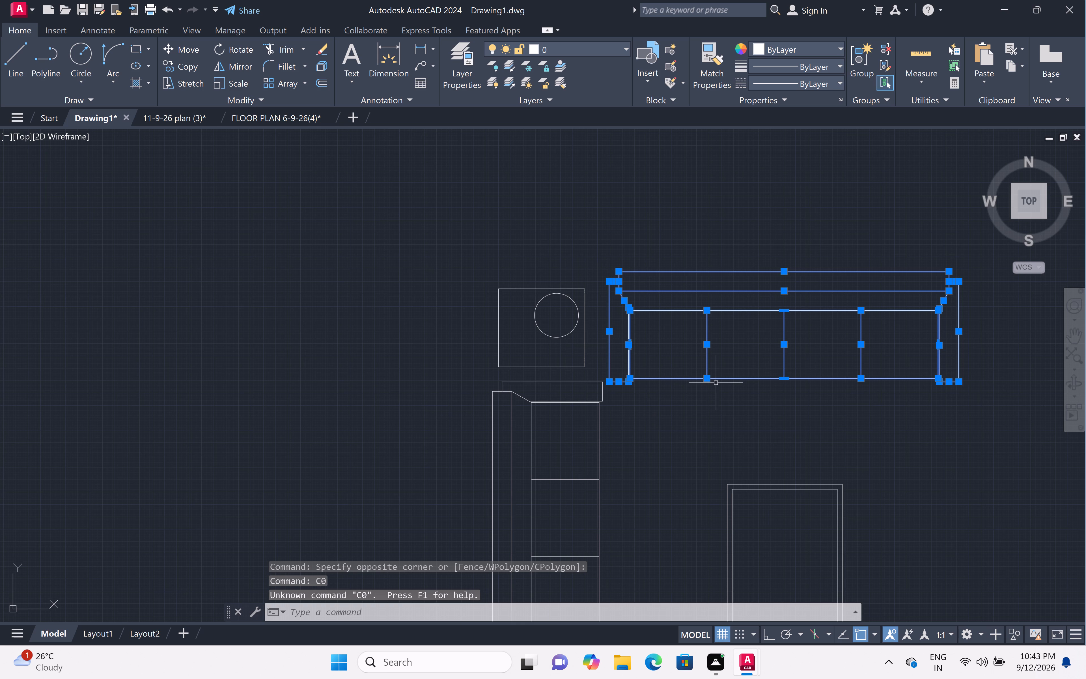
key(c)
text(o)
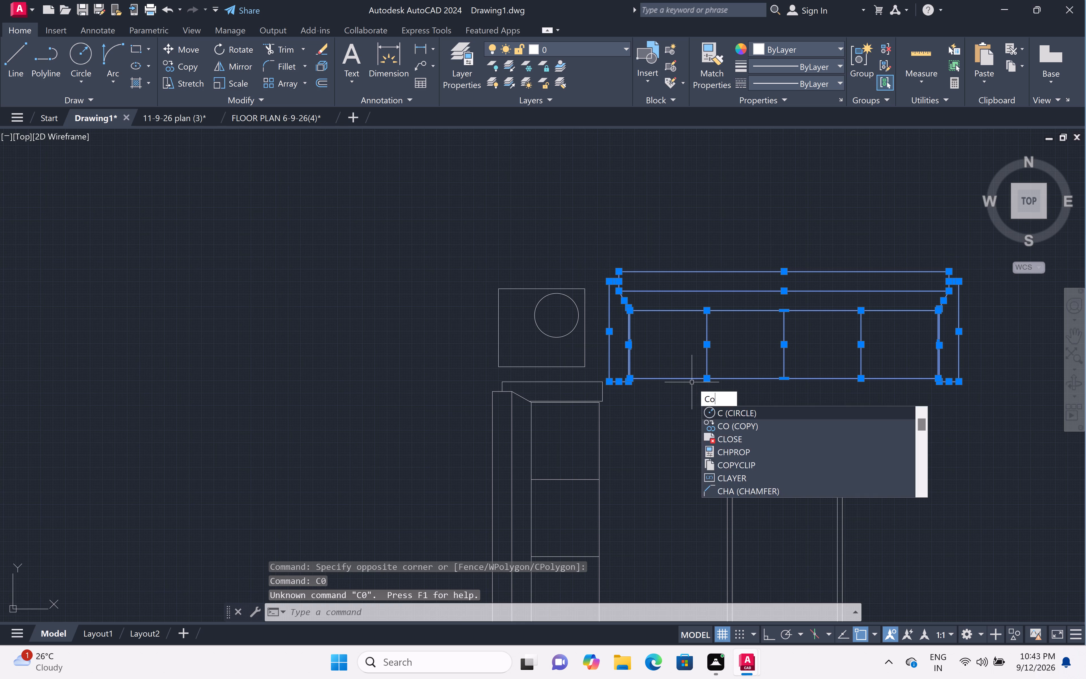
key(space)
drag(689, 379, 695, 381)
scroll(750, 389, down, 3)
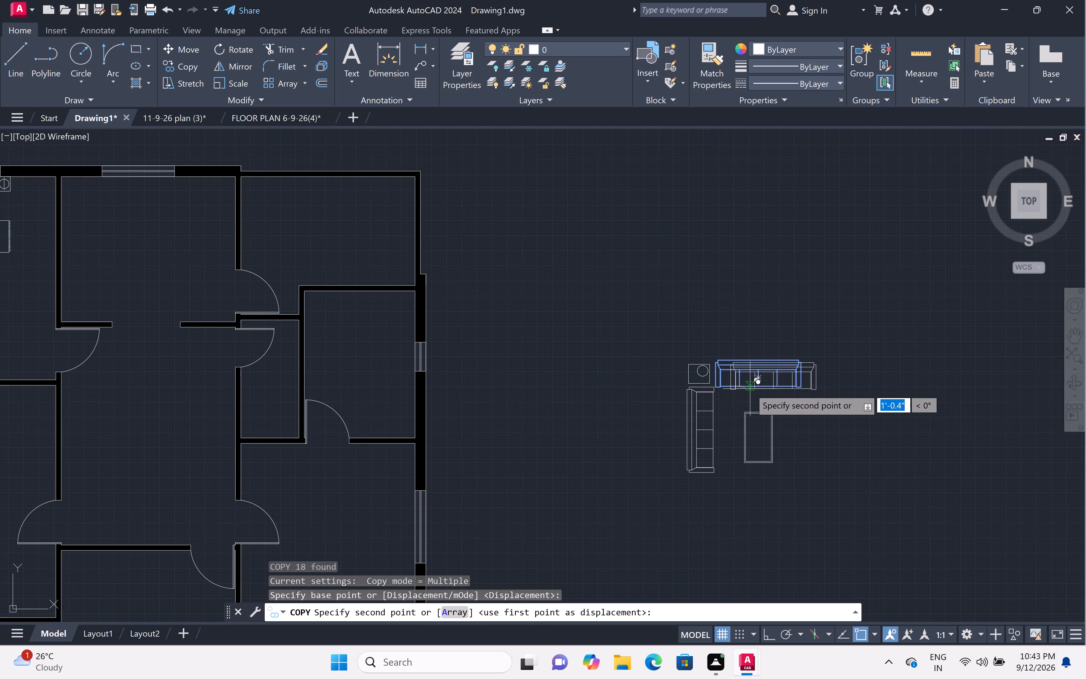
click(893, 387)
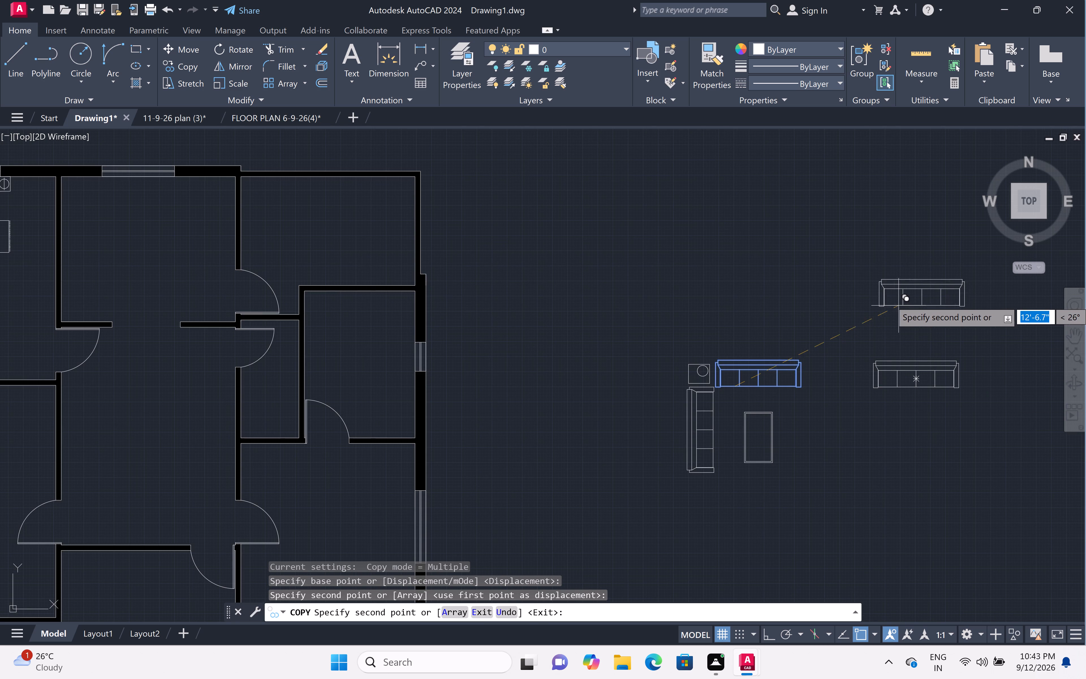
click(893, 297)
key(Escape)
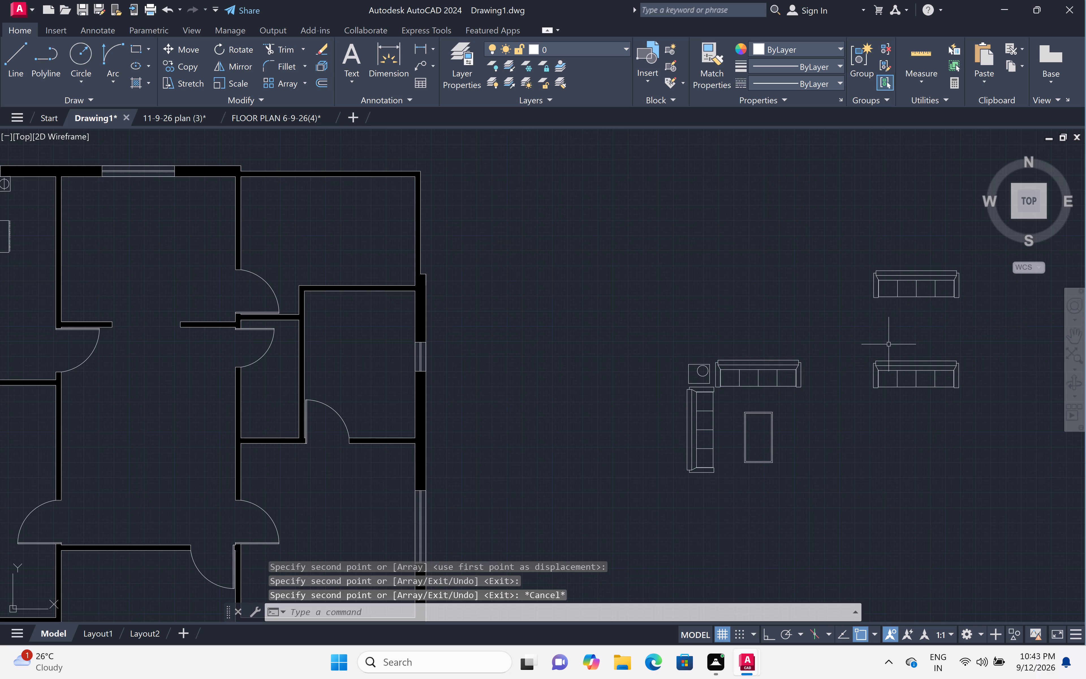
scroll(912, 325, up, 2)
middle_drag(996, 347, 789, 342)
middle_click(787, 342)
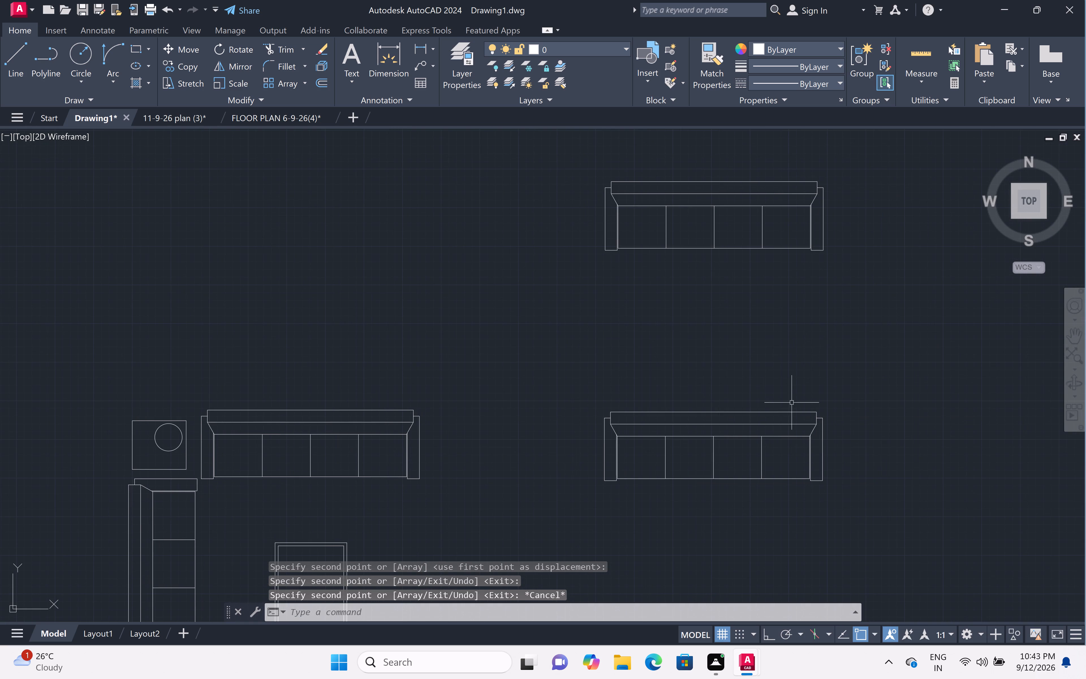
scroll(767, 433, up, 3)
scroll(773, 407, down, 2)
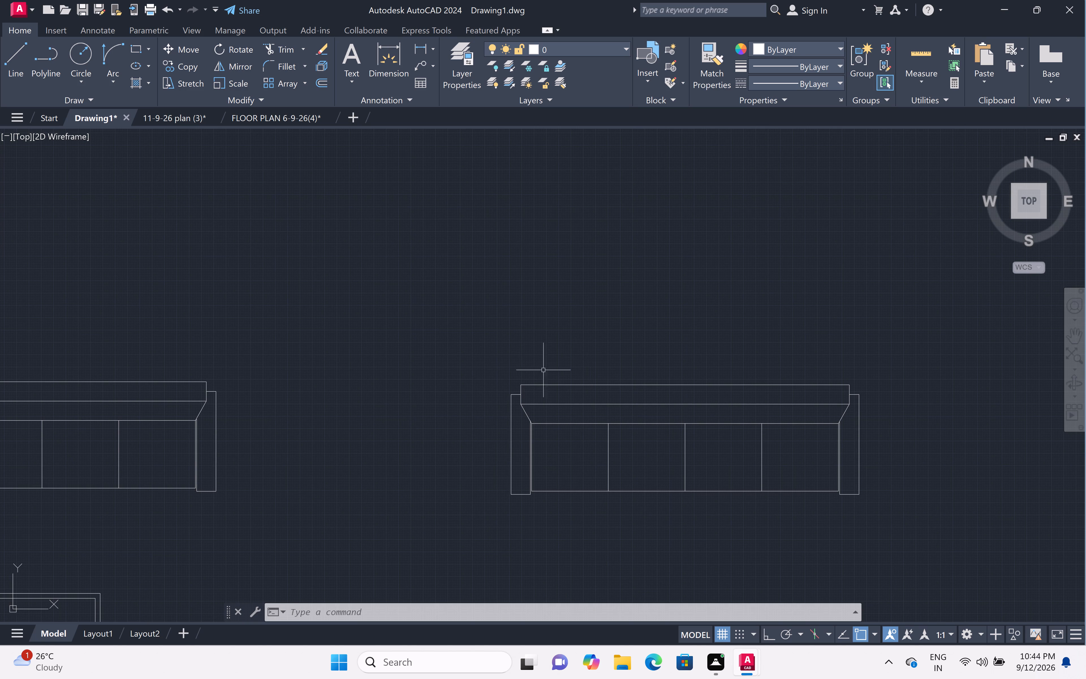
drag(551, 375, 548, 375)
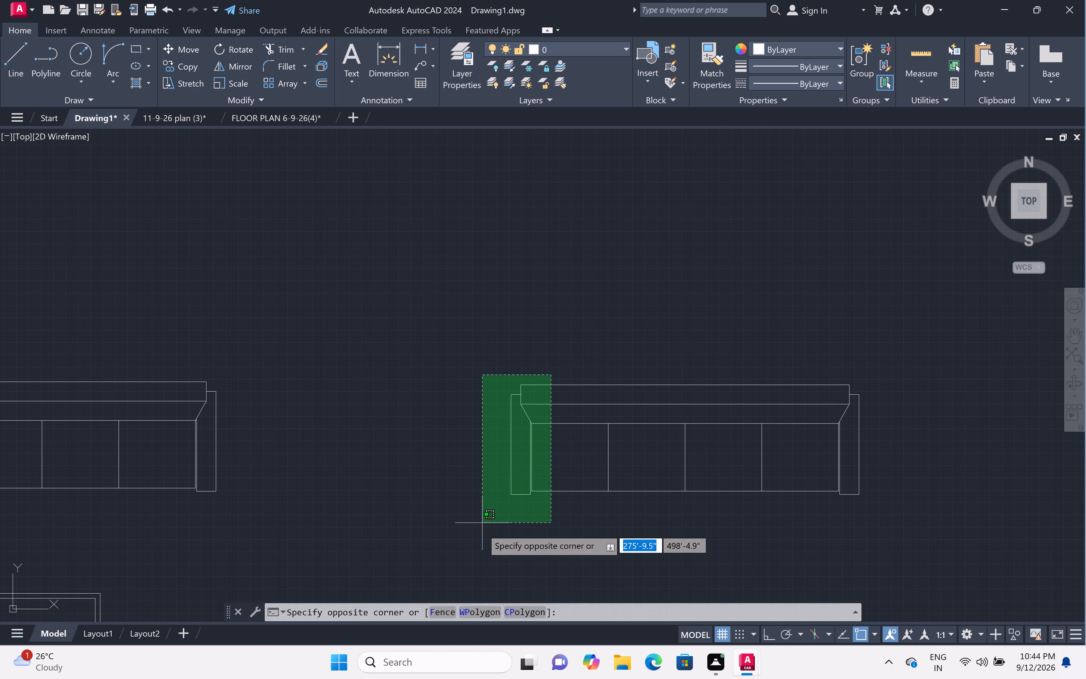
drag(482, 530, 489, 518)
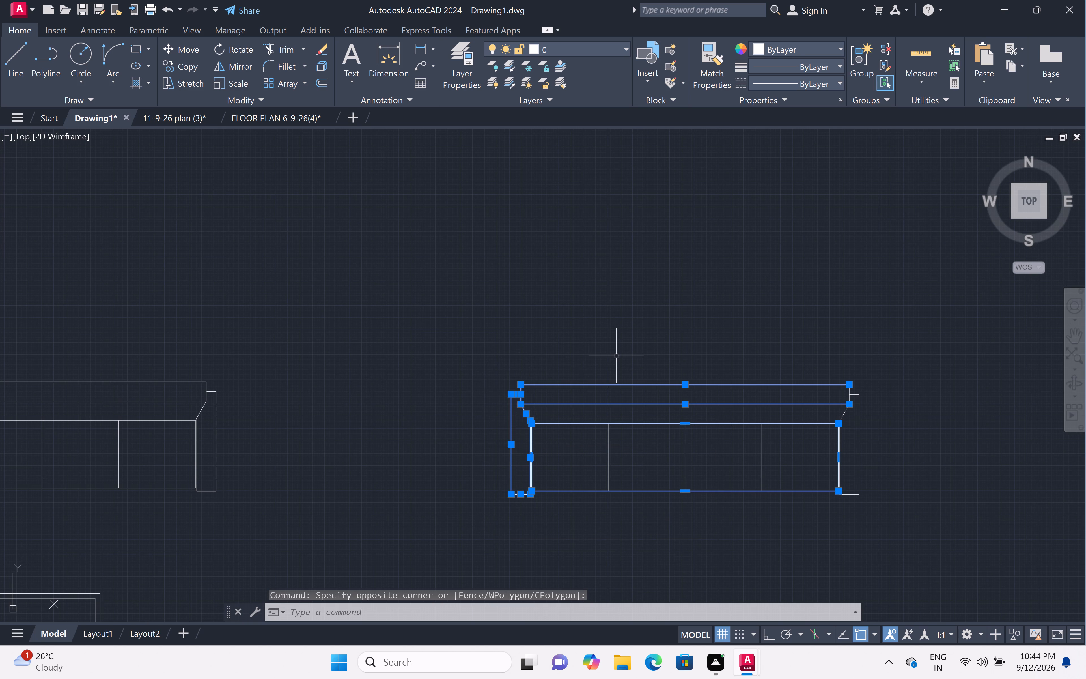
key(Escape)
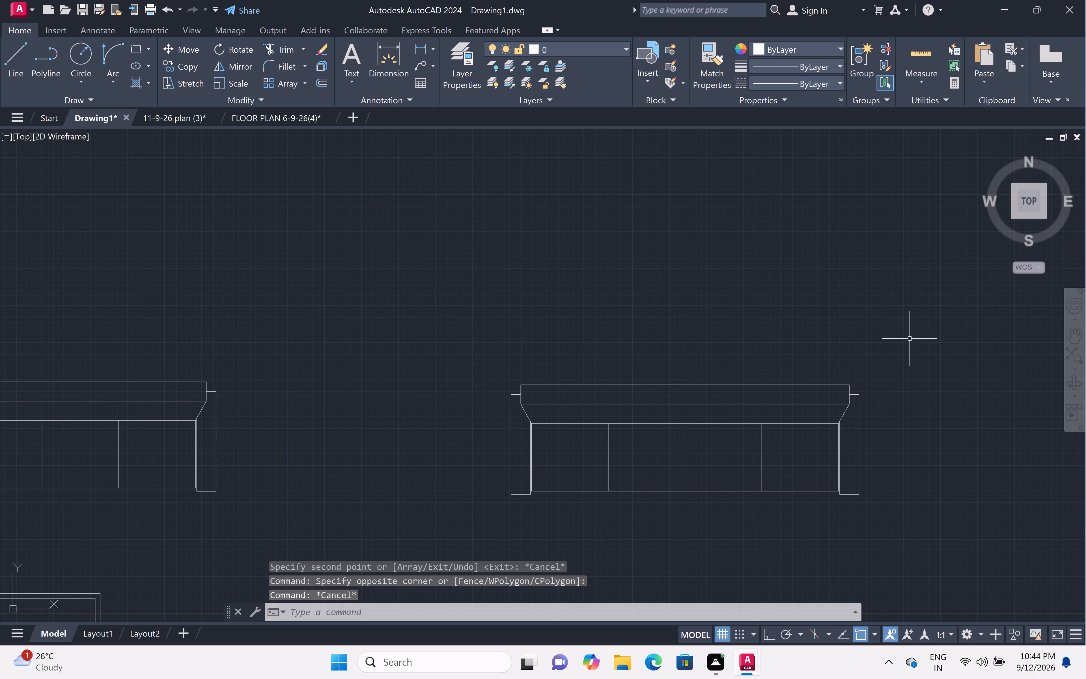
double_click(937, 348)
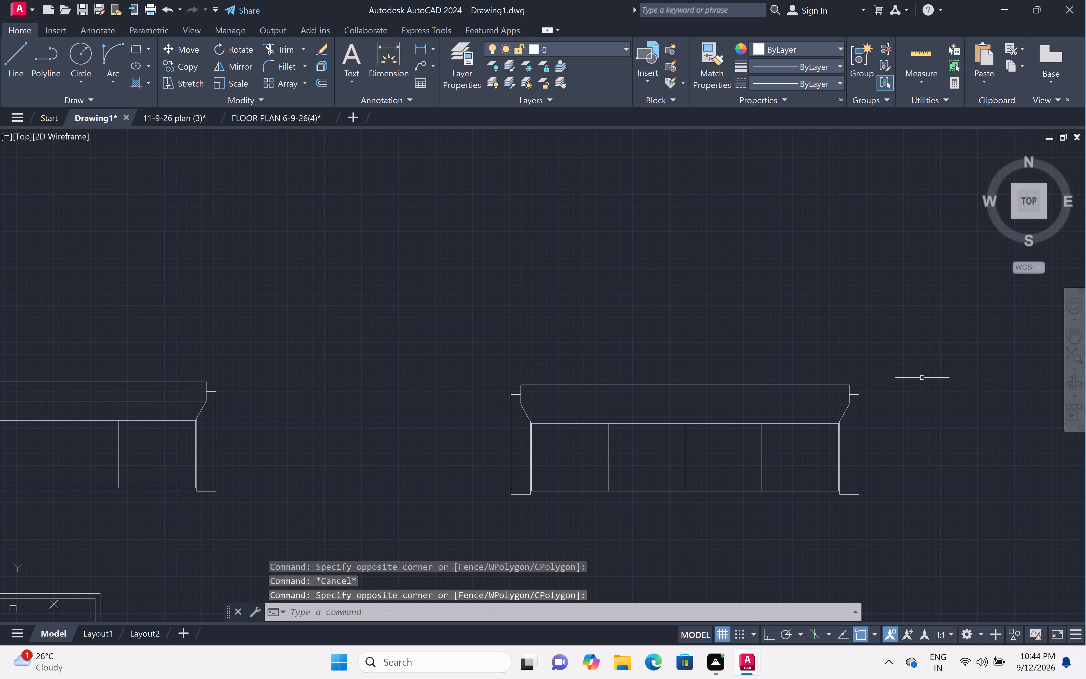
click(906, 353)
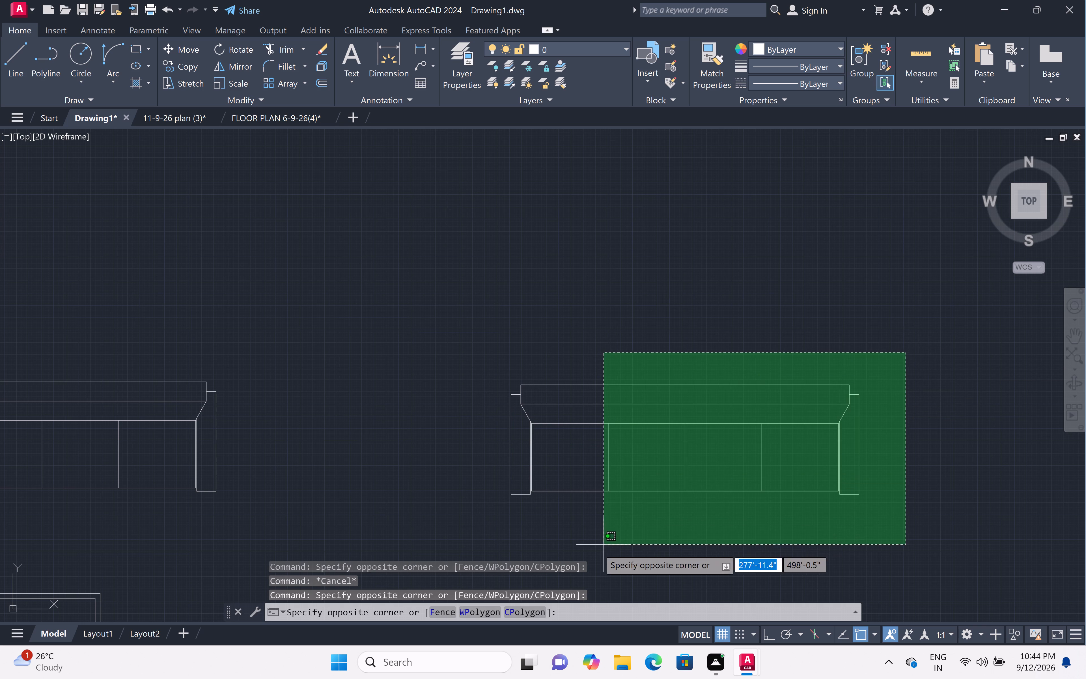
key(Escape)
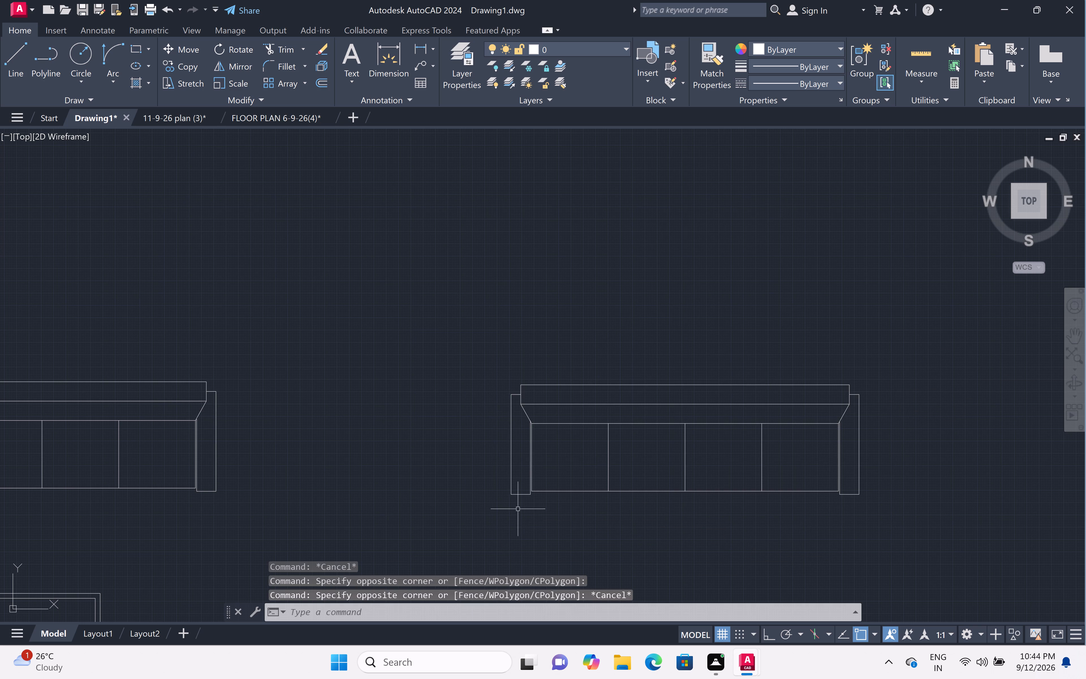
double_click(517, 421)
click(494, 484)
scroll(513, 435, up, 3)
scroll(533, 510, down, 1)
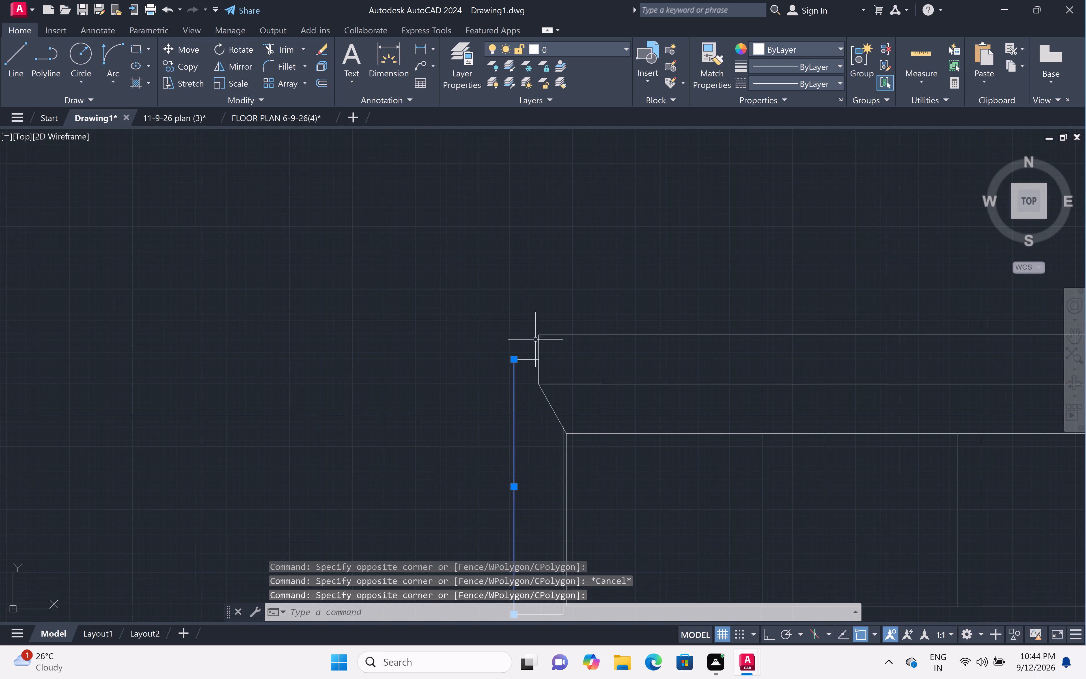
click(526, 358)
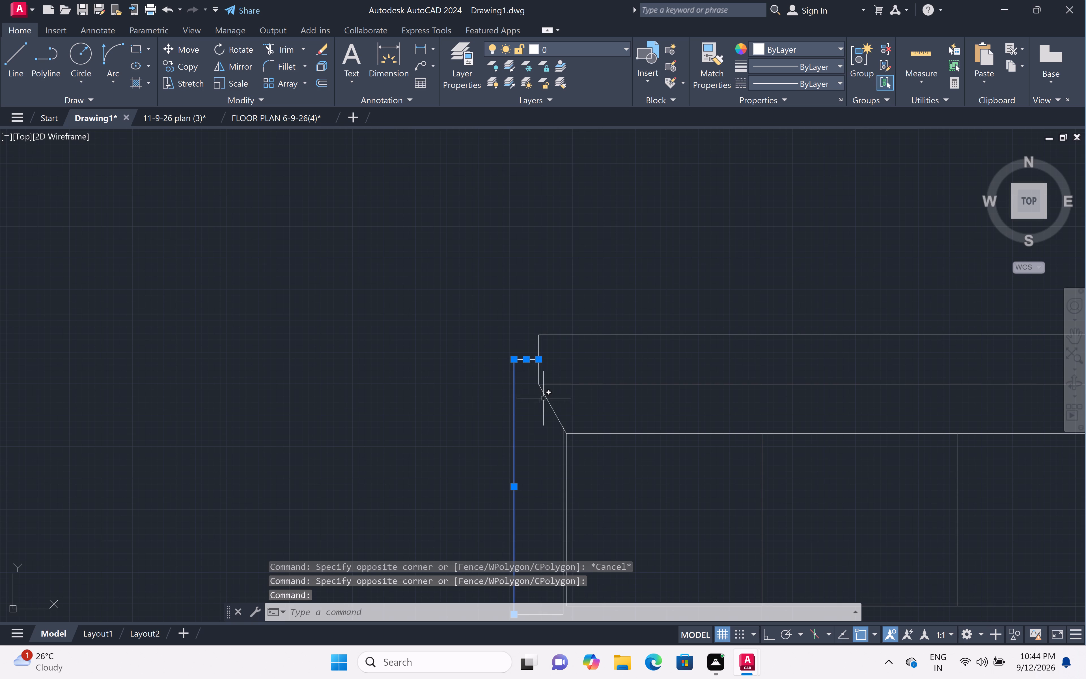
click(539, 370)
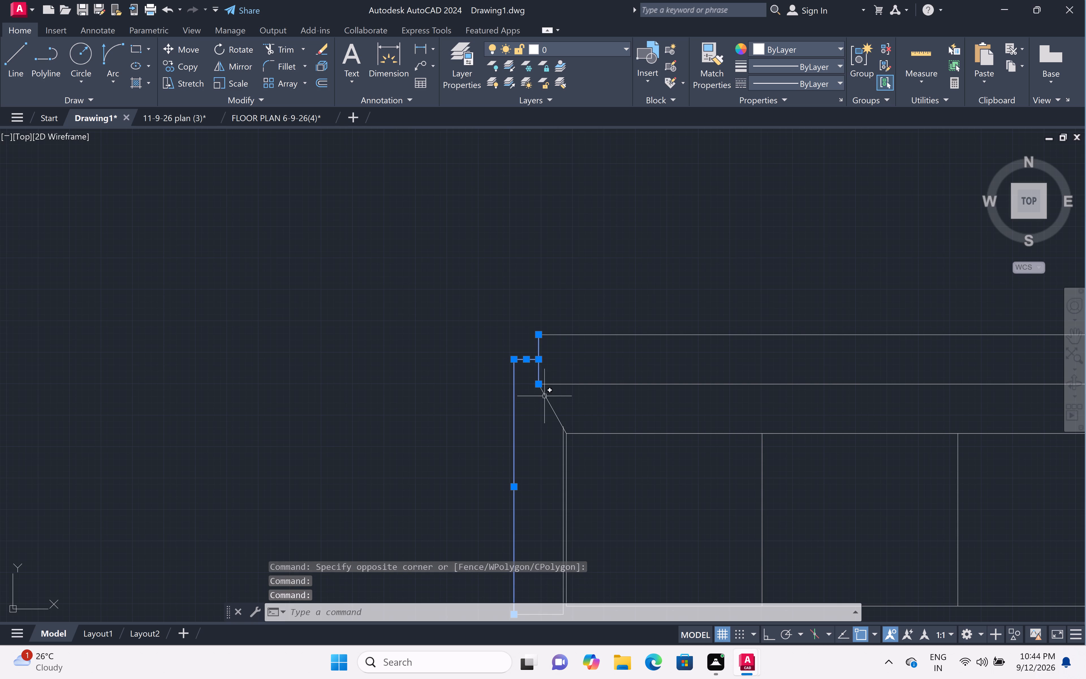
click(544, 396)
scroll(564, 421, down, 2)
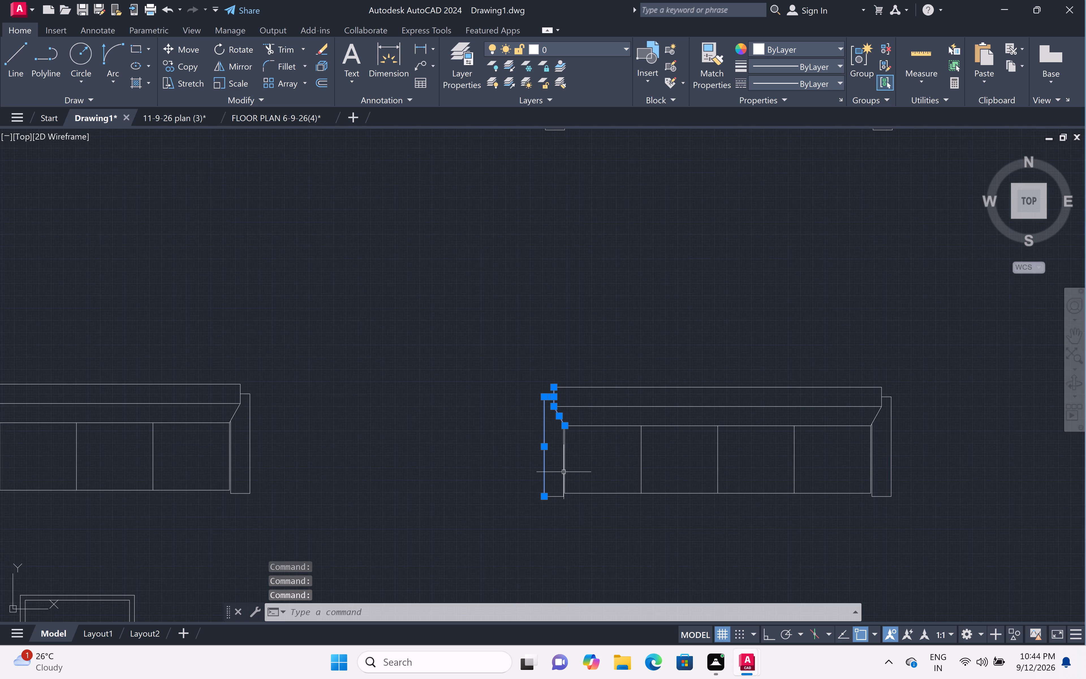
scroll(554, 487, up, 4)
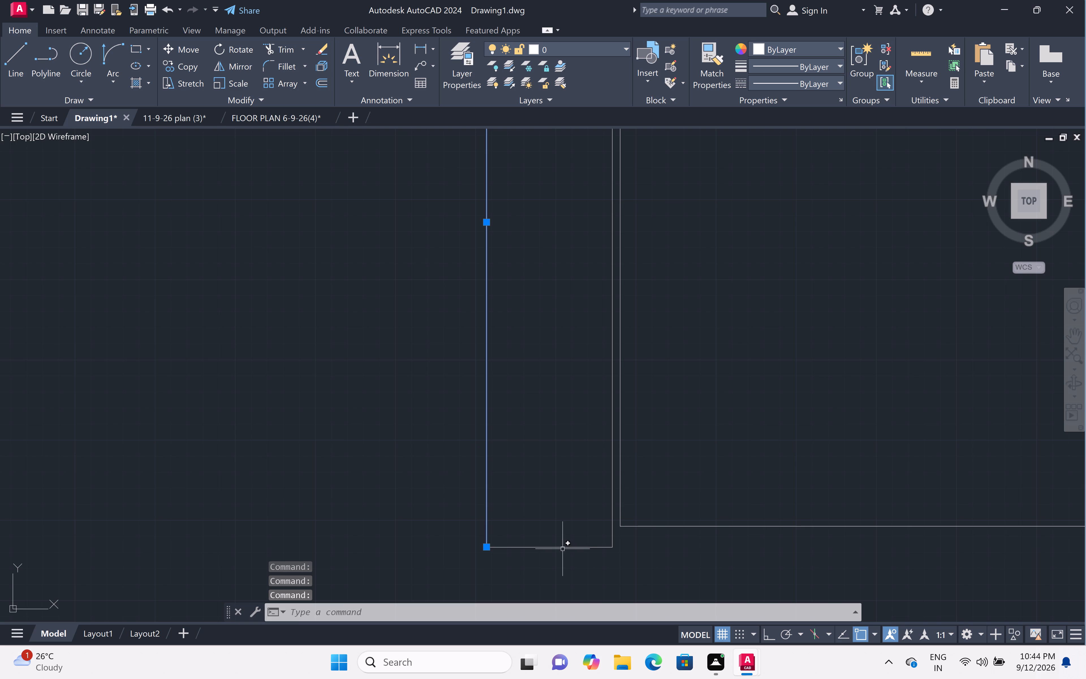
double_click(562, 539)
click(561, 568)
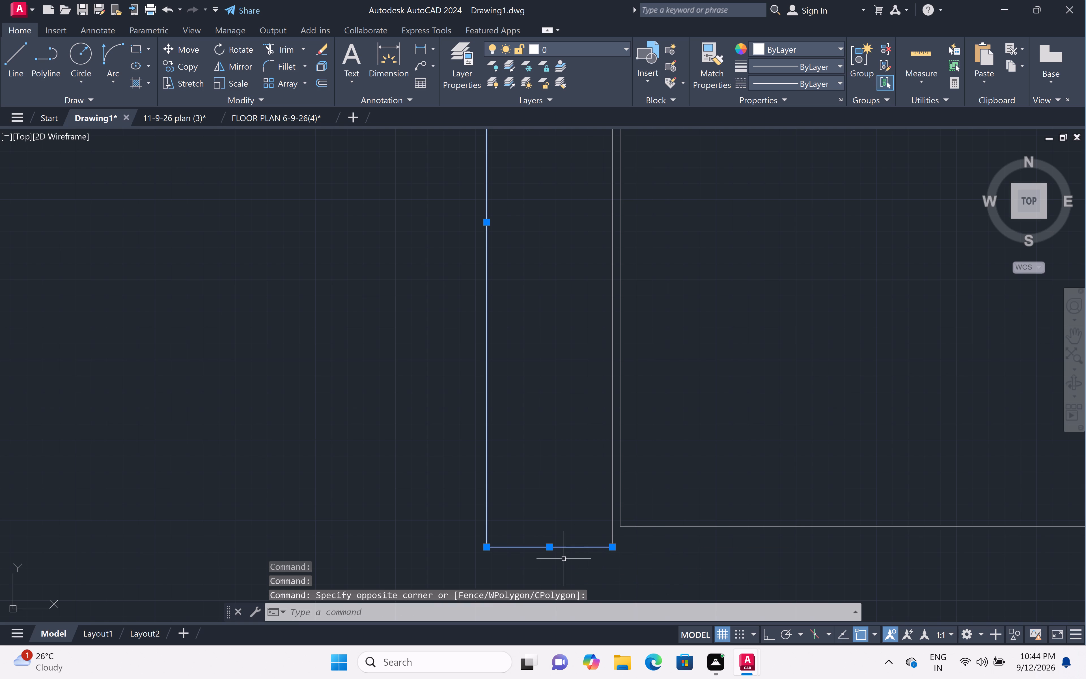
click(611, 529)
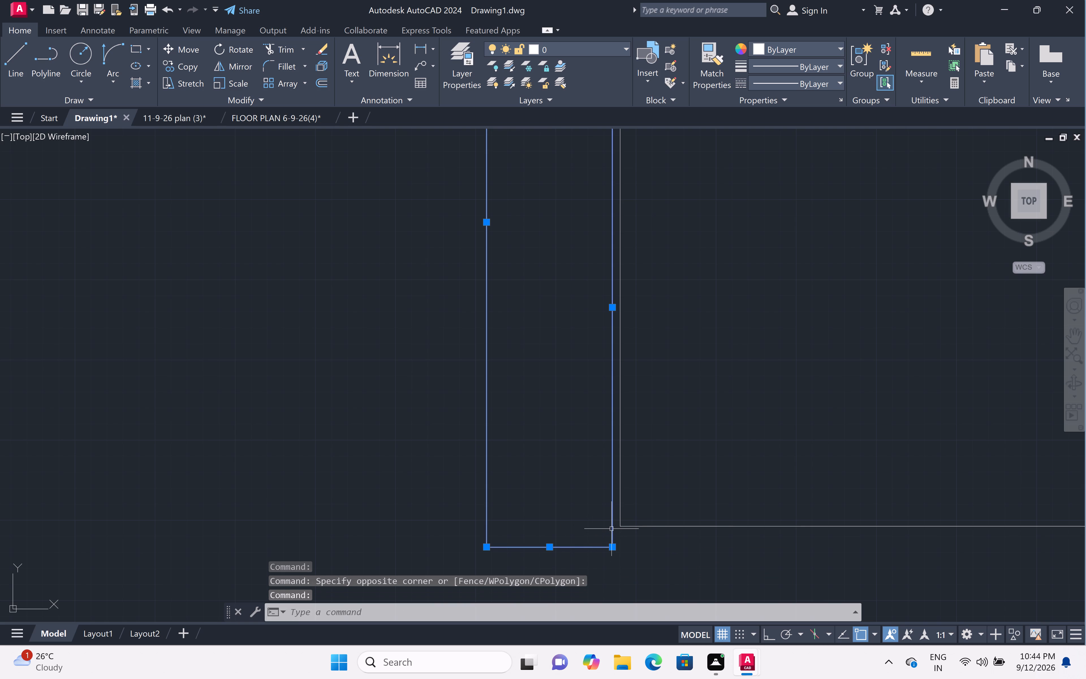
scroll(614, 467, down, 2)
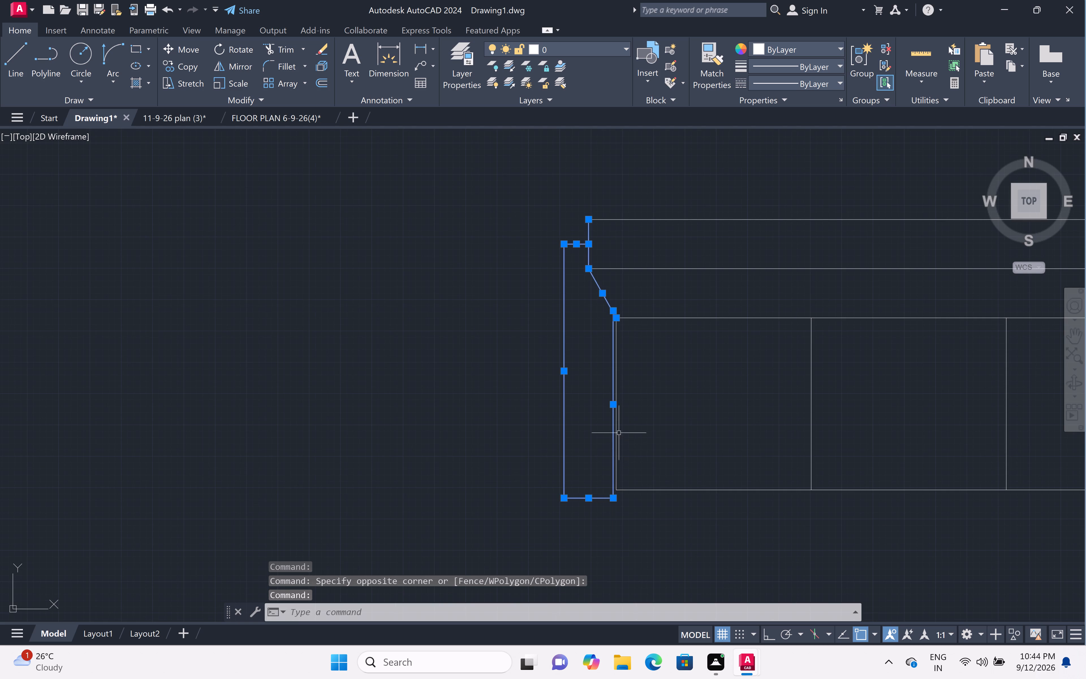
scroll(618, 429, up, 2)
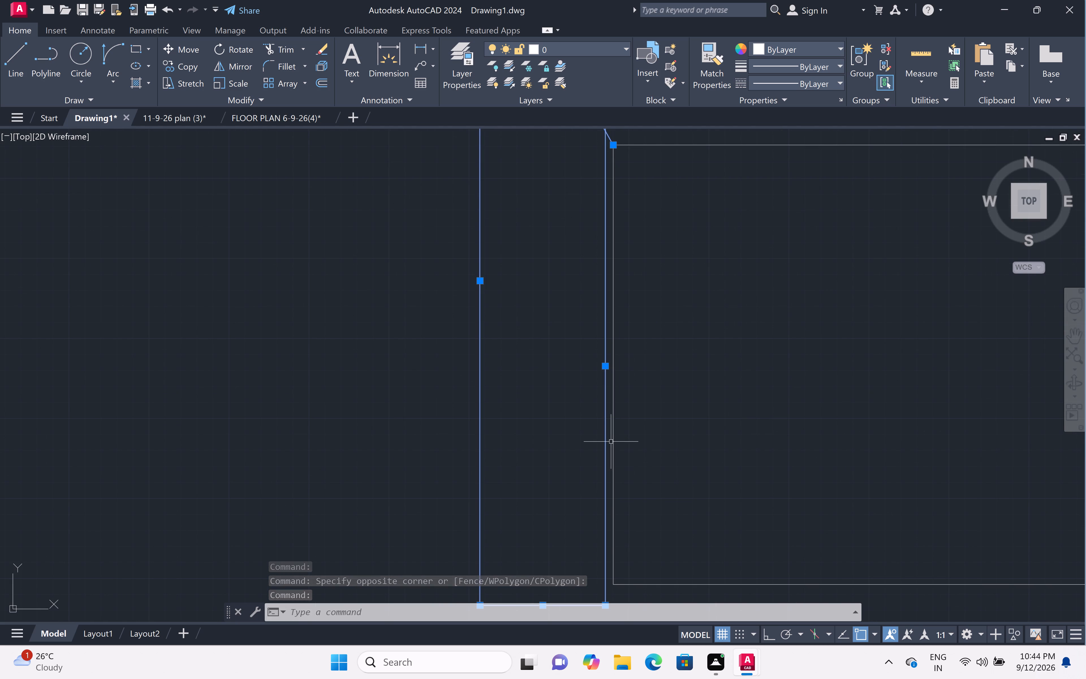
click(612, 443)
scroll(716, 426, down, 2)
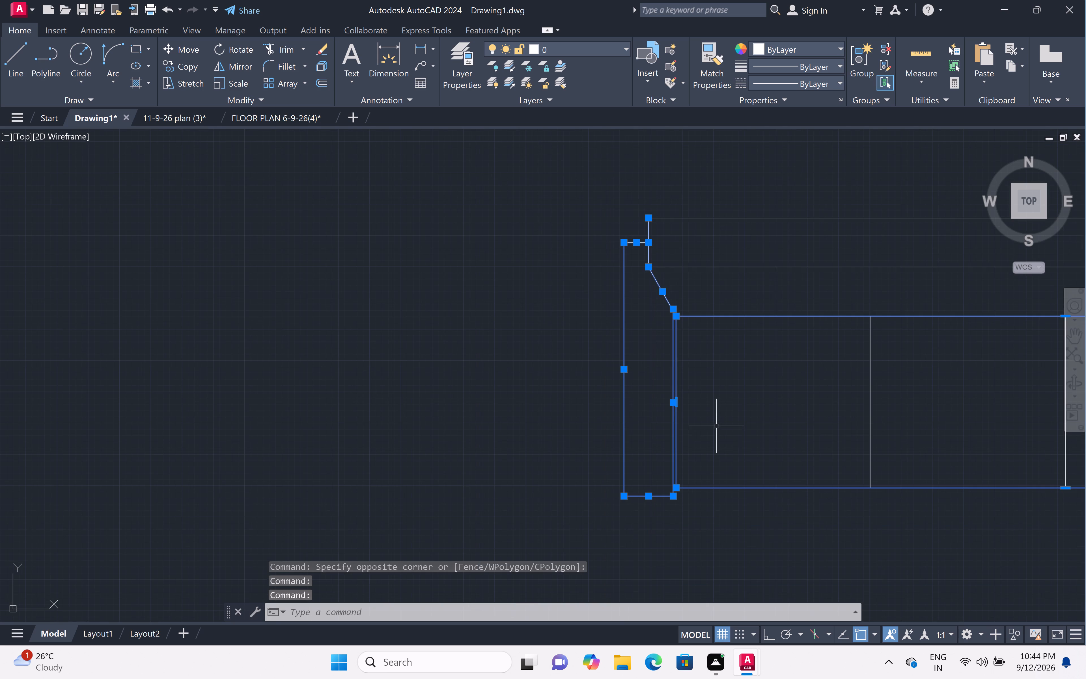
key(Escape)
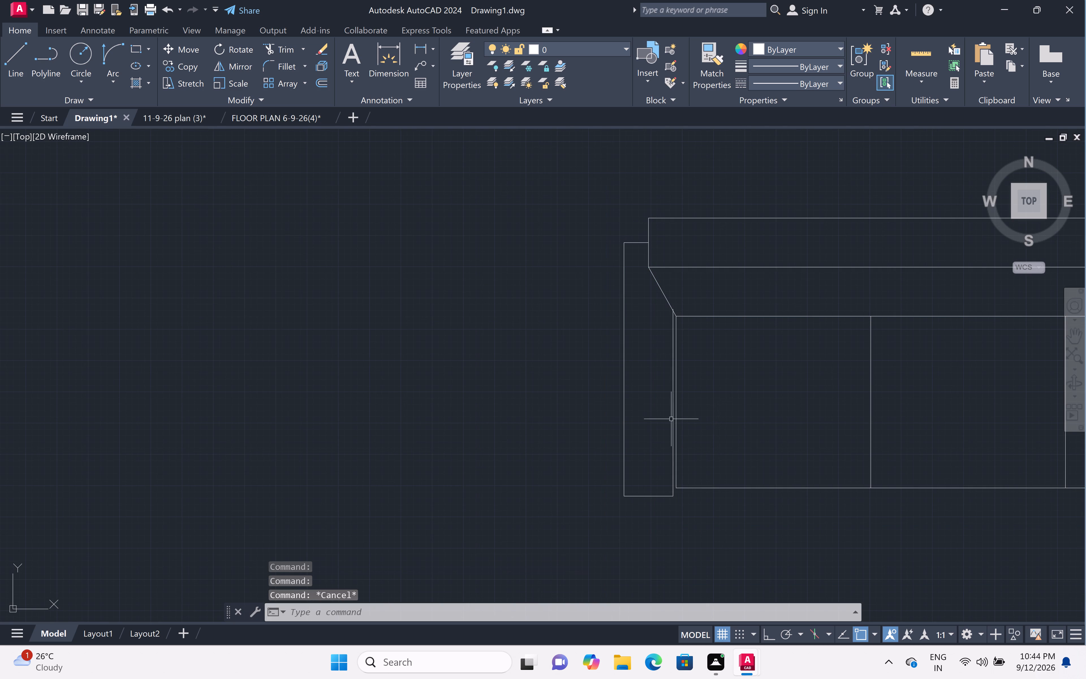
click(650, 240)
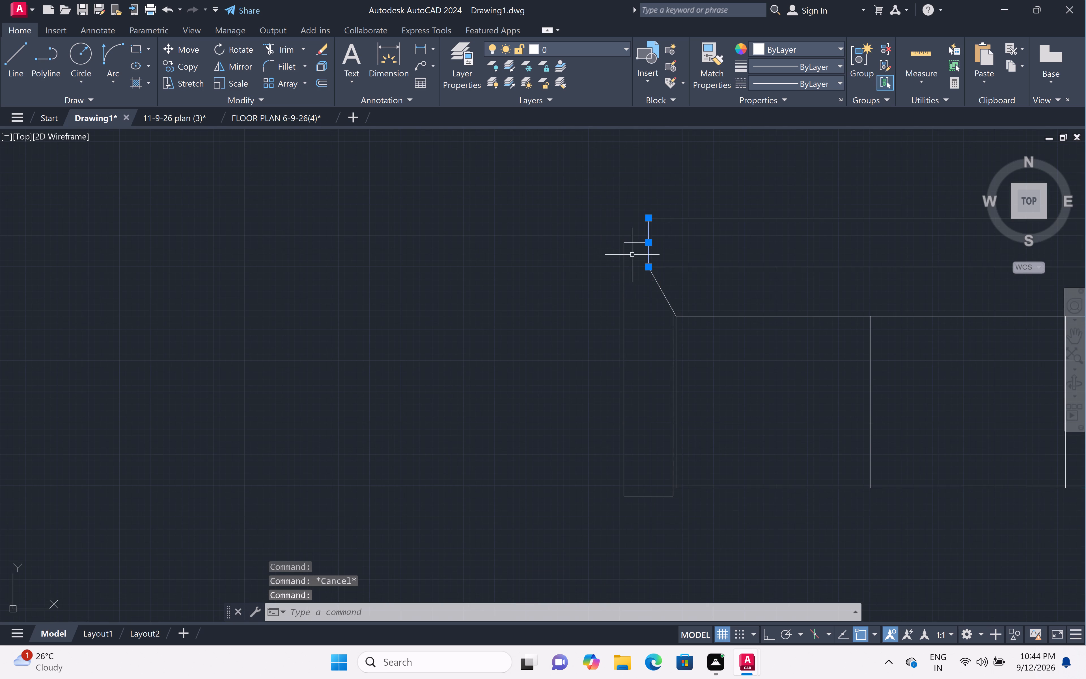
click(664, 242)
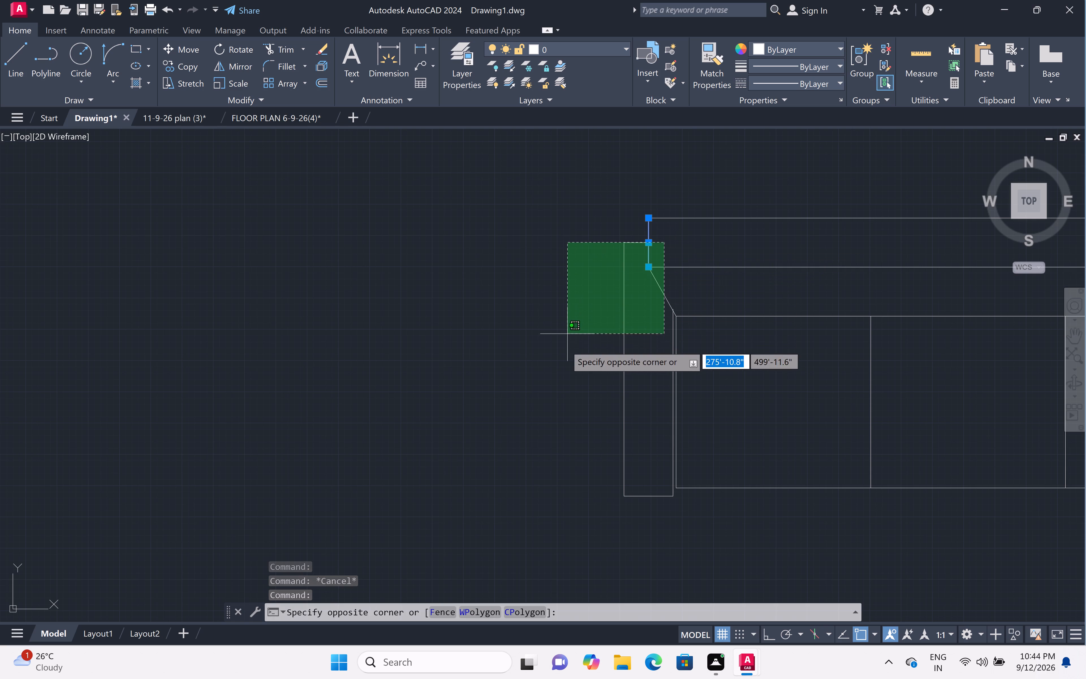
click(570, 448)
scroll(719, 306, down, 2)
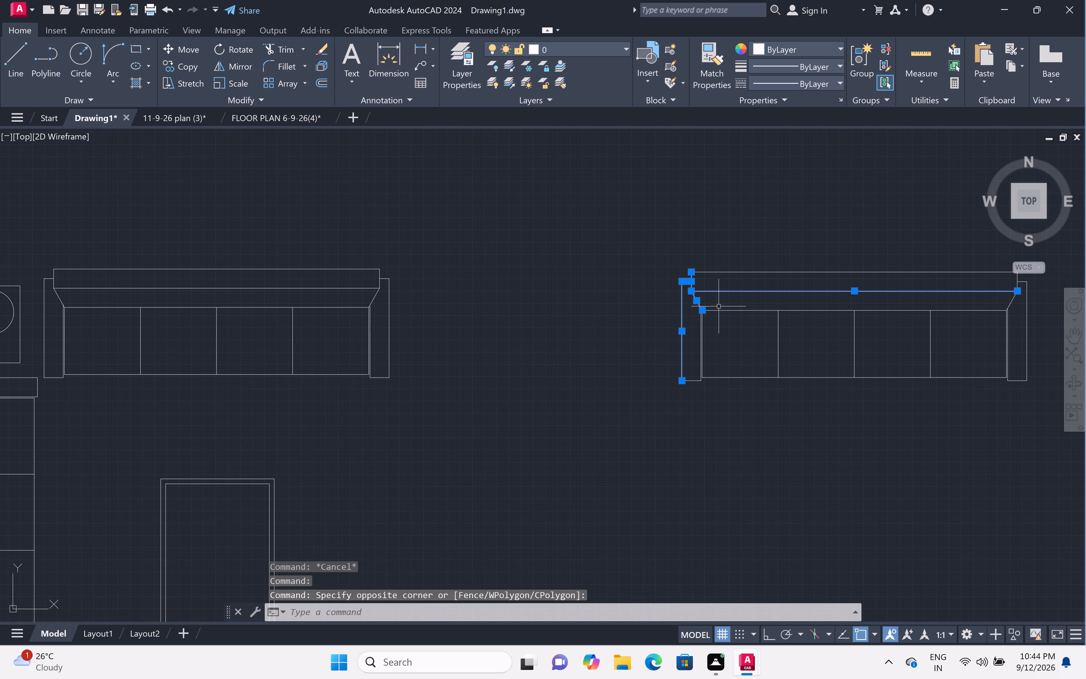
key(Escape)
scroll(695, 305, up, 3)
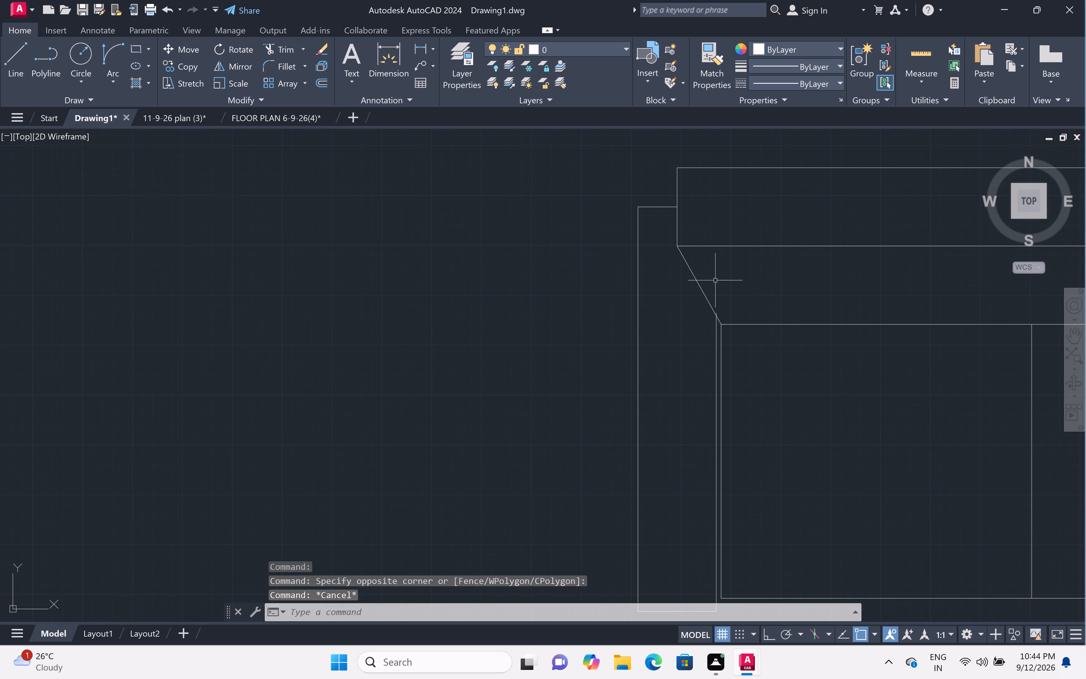
Copy the left armrest outline of the lower copied sofa horizontally about 3'-10.6" toward its last seat, from the backrest's top-left corner with Ortho on.
click(726, 273)
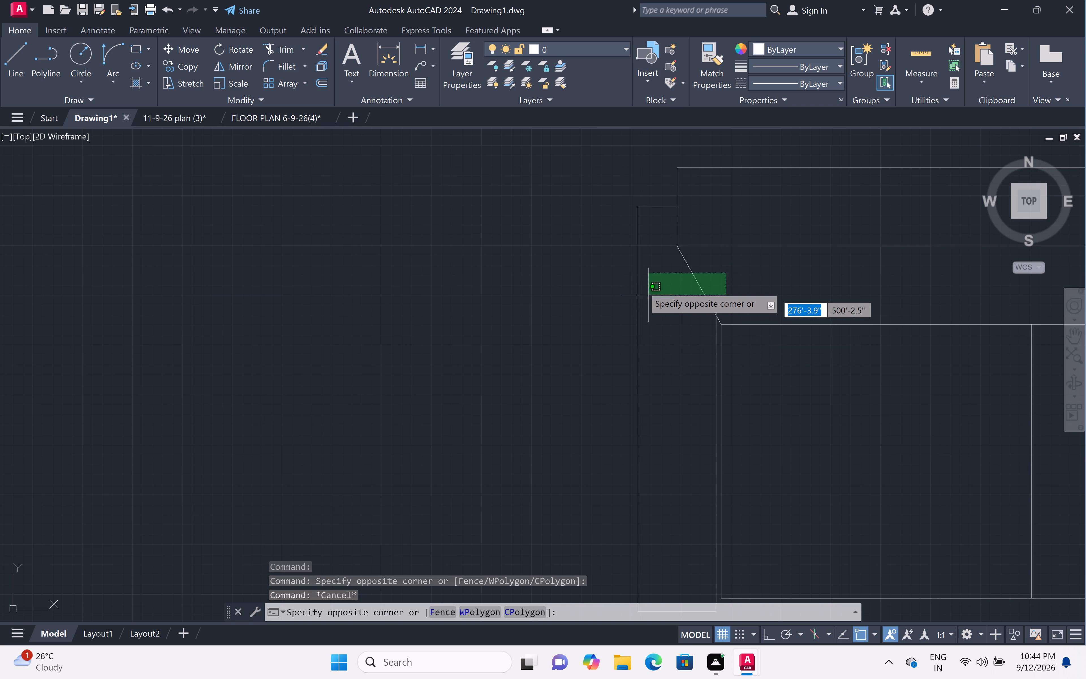
click(605, 294)
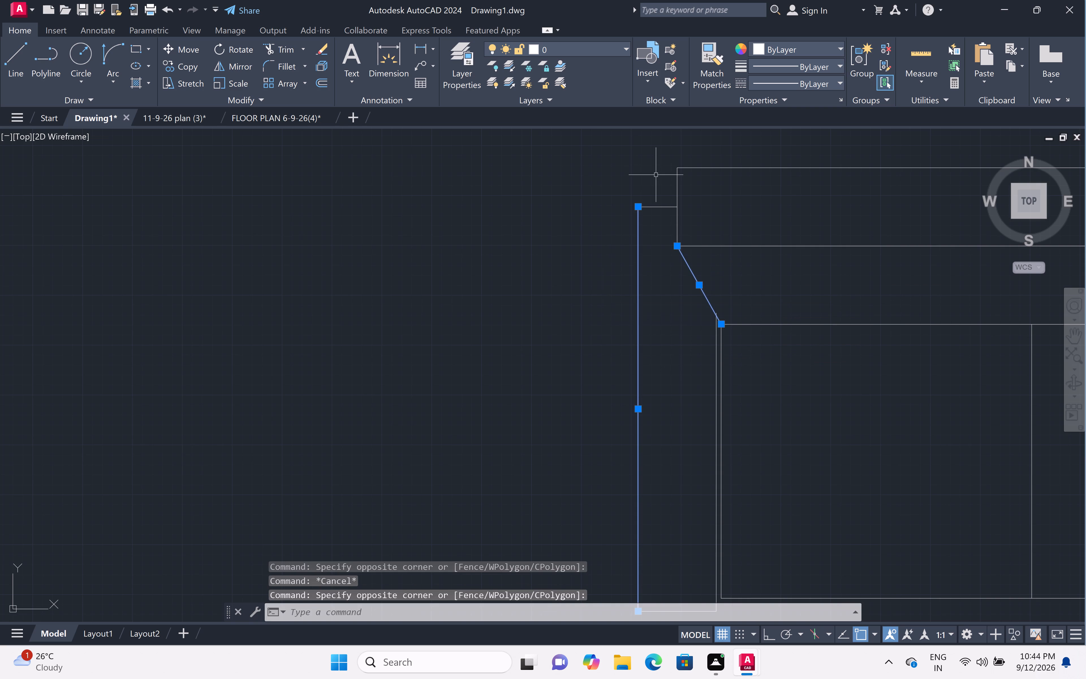
click(659, 207)
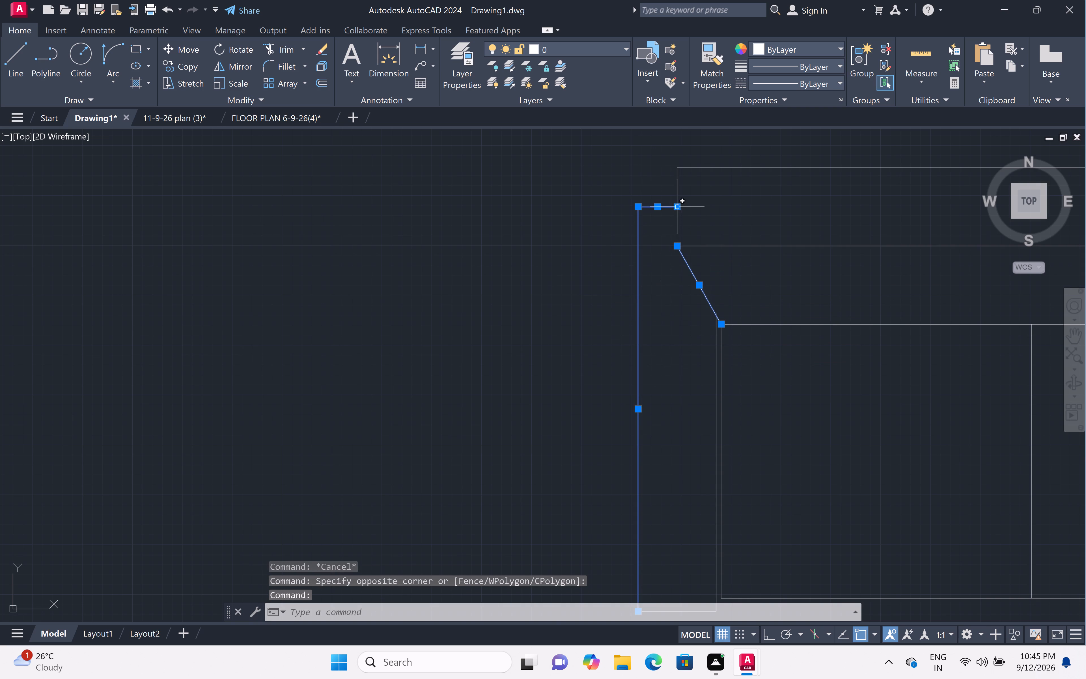
click(676, 175)
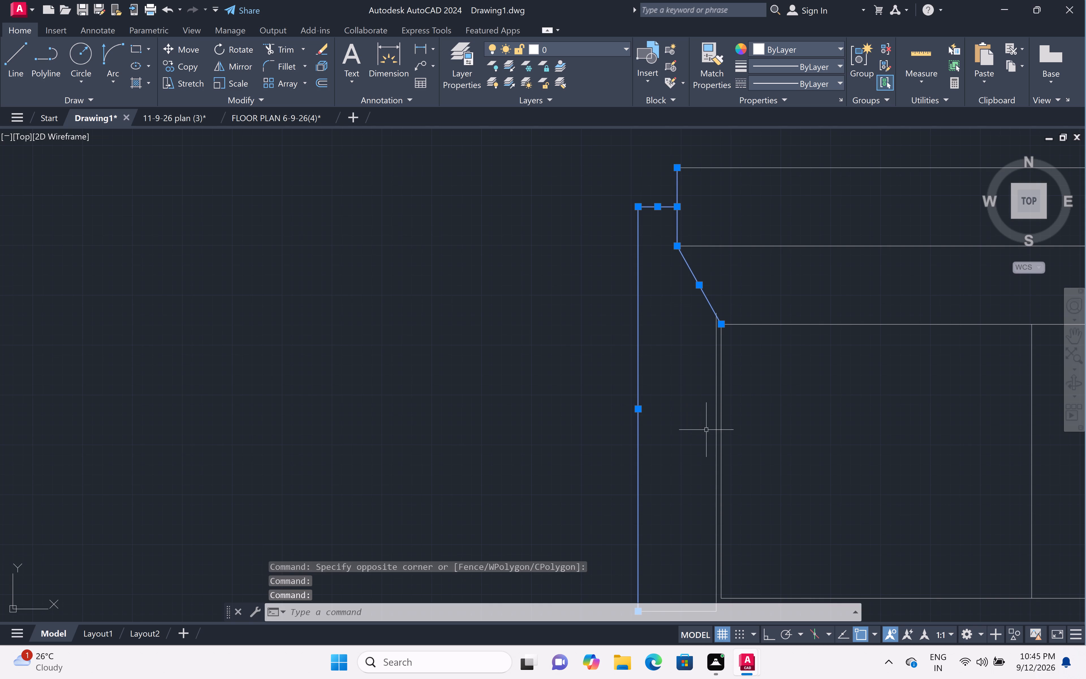
scroll(709, 425, up, 2)
click(728, 397)
scroll(737, 377, down, 2)
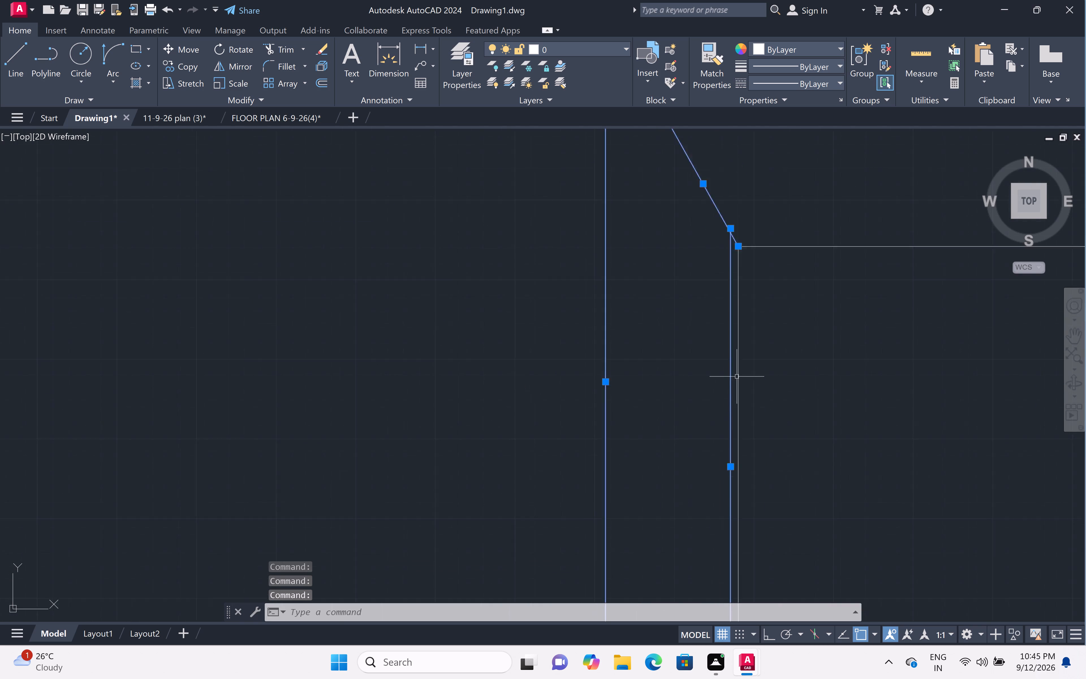
scroll(737, 377, down, 2)
scroll(734, 460, up, 4)
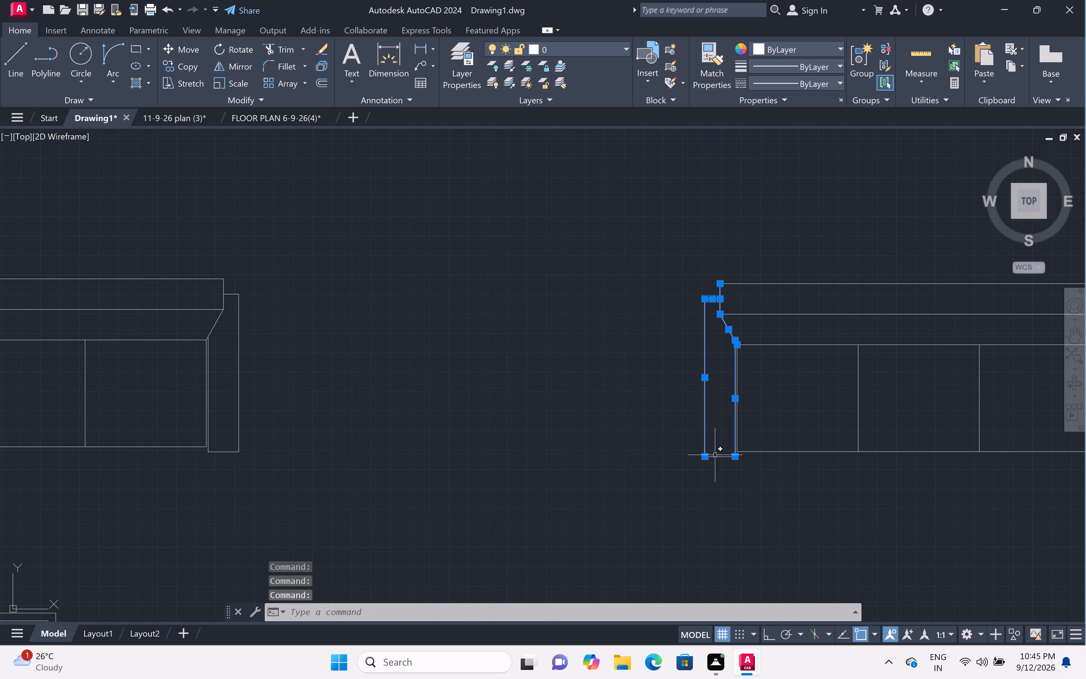
scroll(715, 455, up, 4)
click(729, 467)
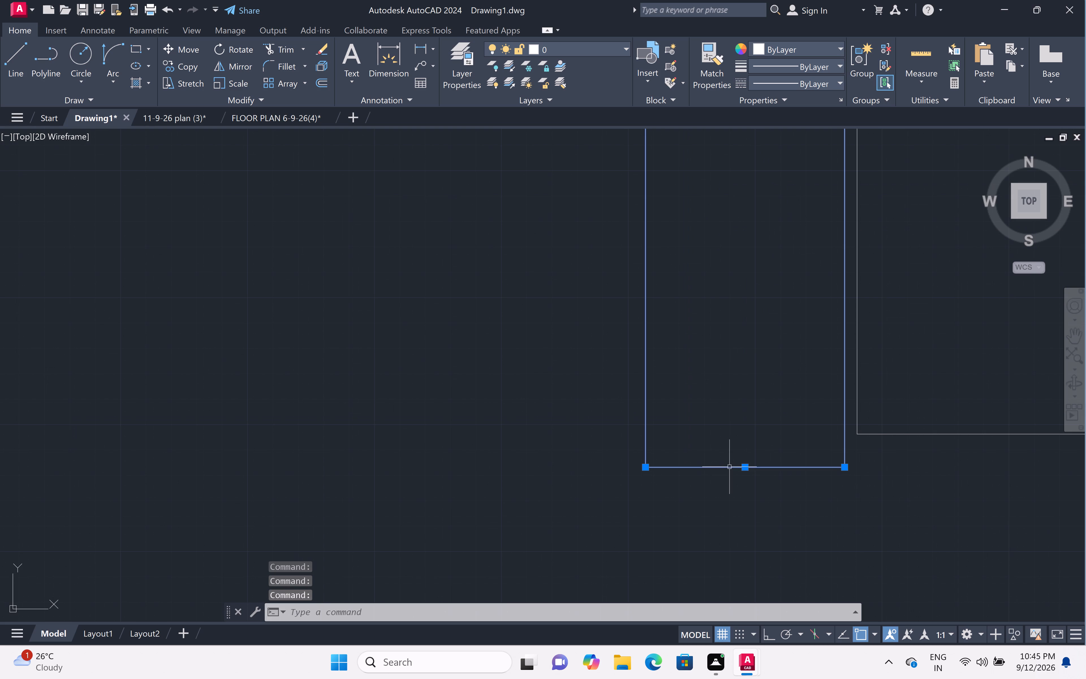
scroll(743, 418, down, 5)
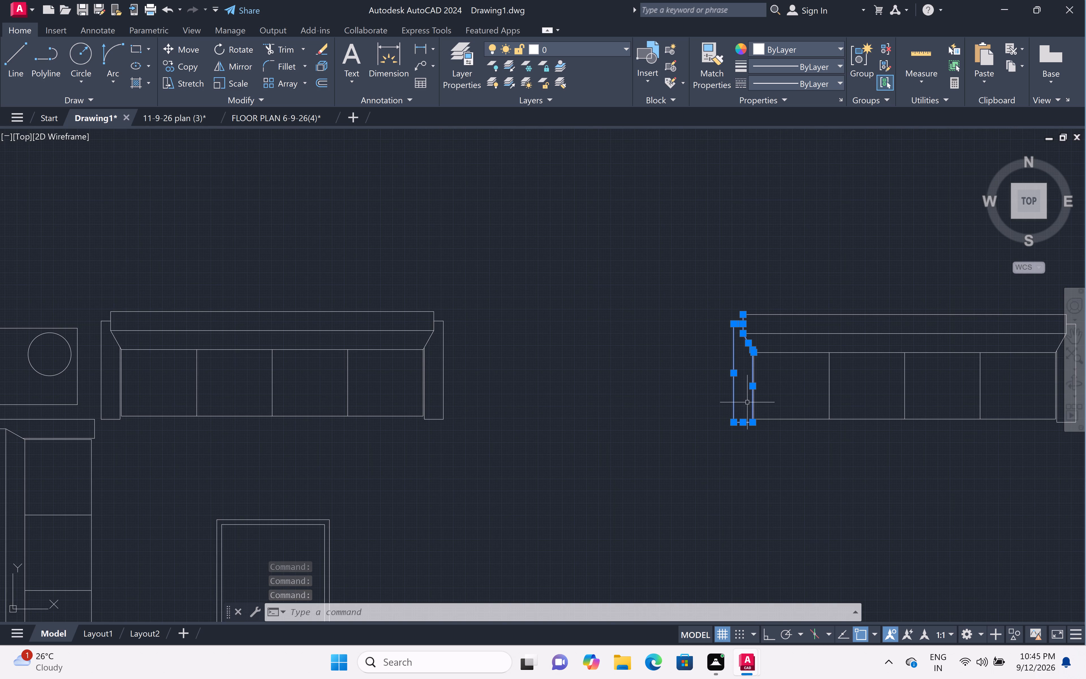
key(c)
text(o)
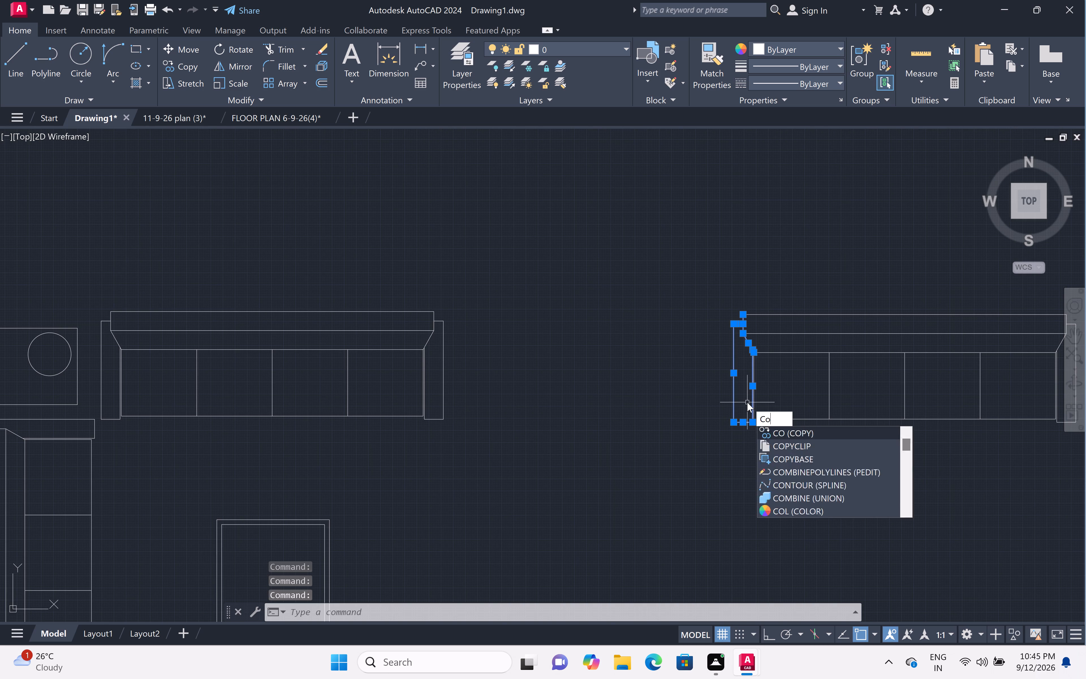
key(space)
scroll(737, 323, up, 2)
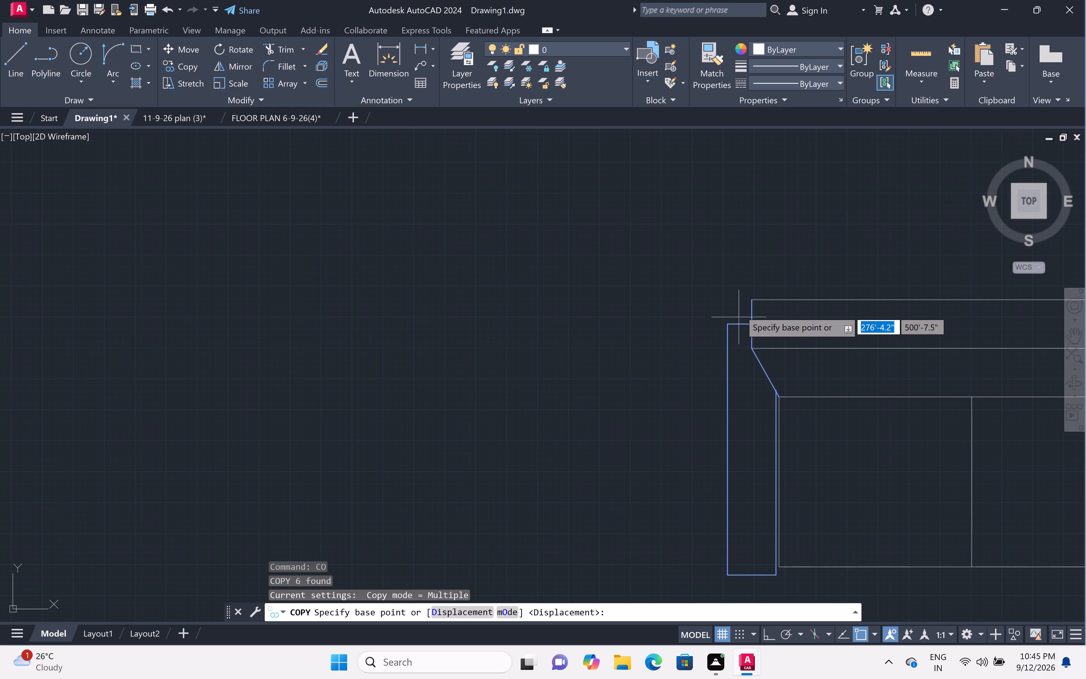
drag(747, 299, 752, 299)
scroll(823, 300, down, 2)
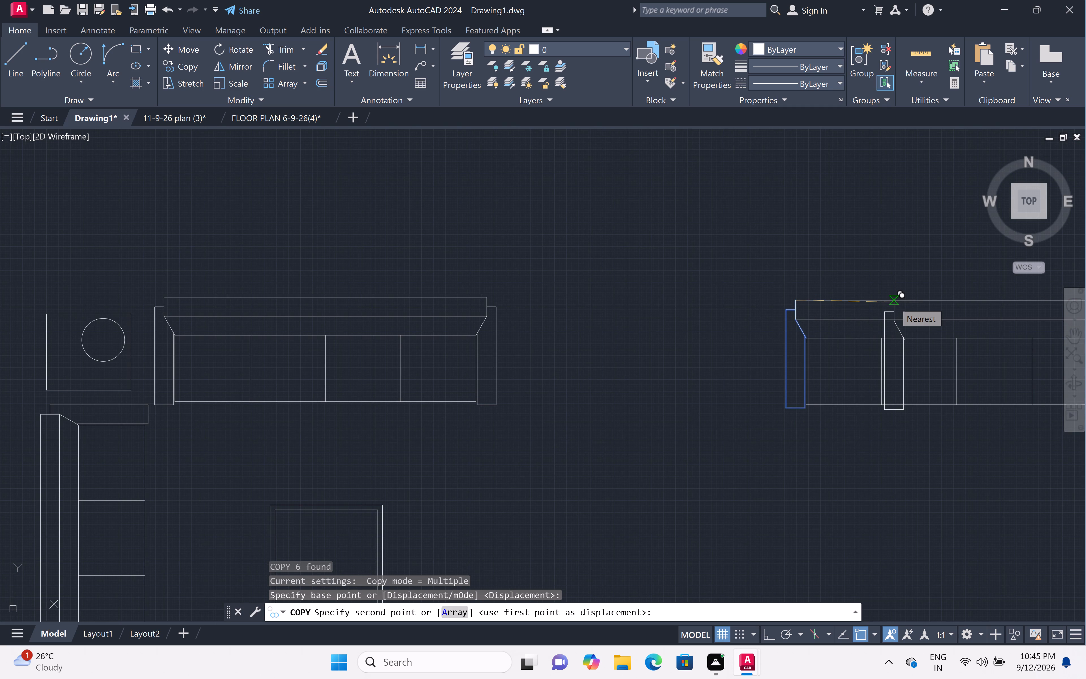
key(F8)
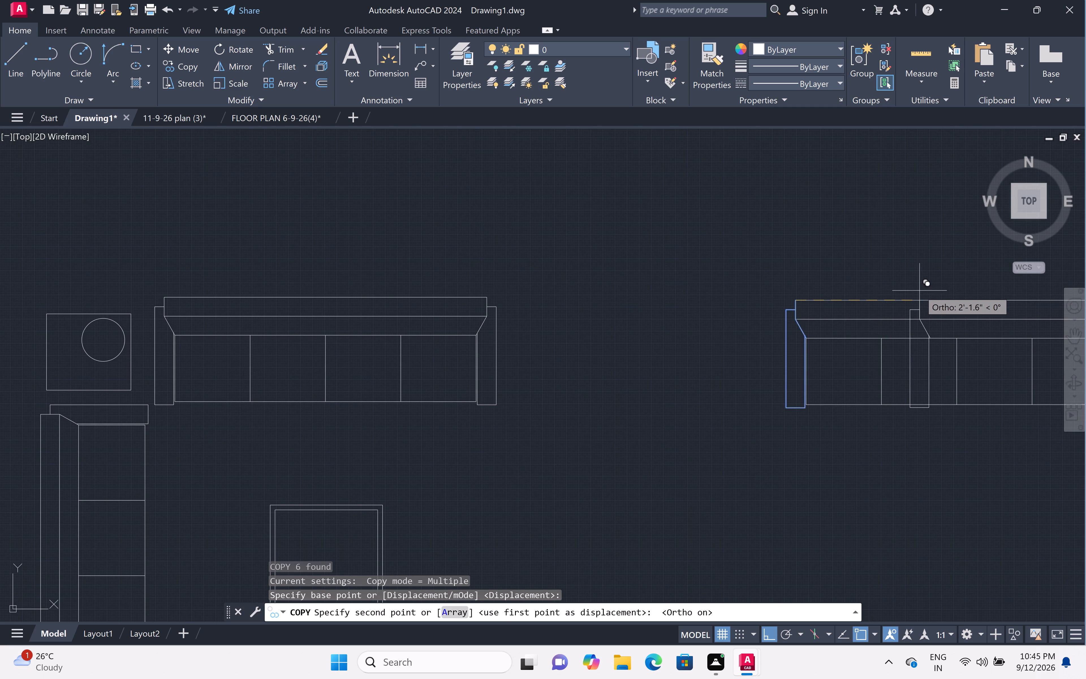
middle_drag(927, 293, 639, 301)
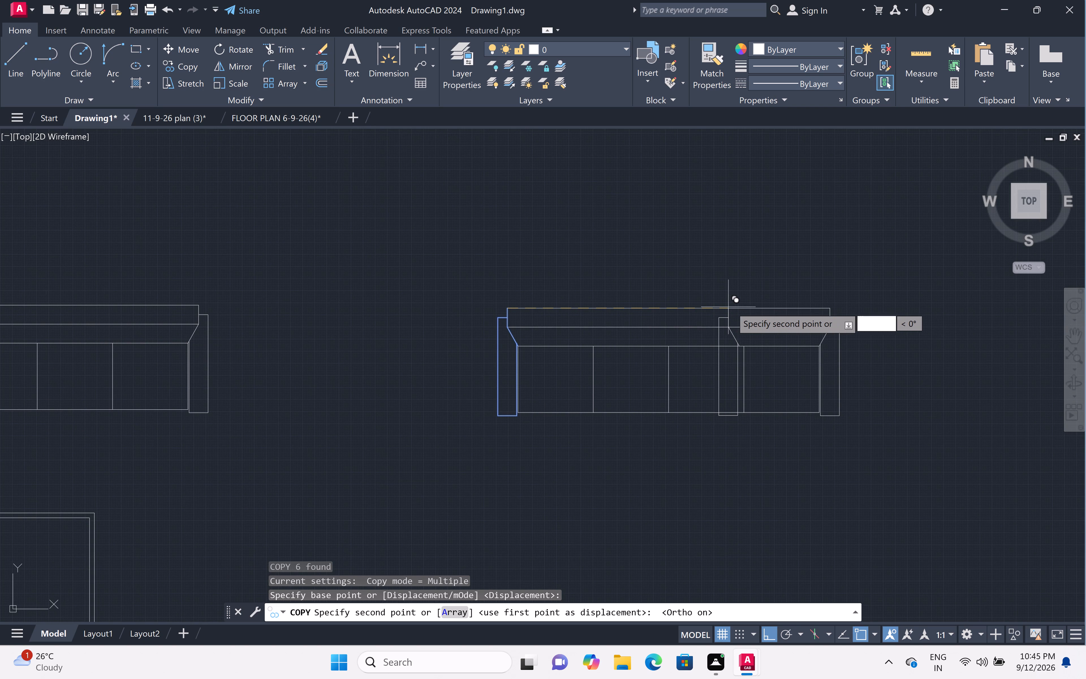
scroll(731, 305, up, 2)
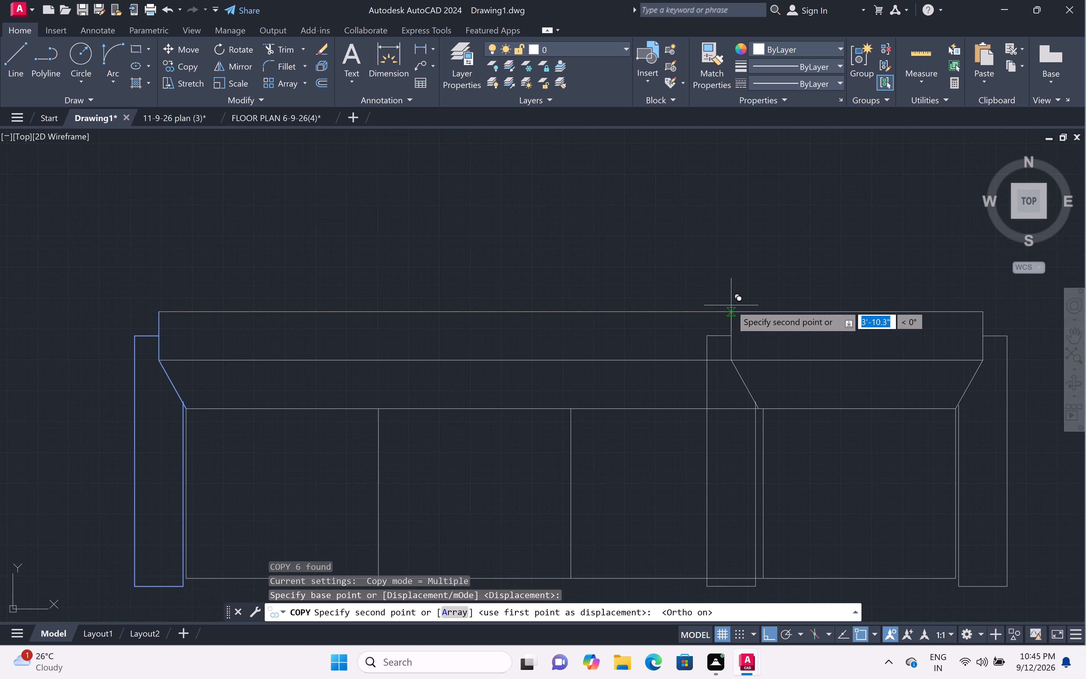
scroll(731, 305, up, 1)
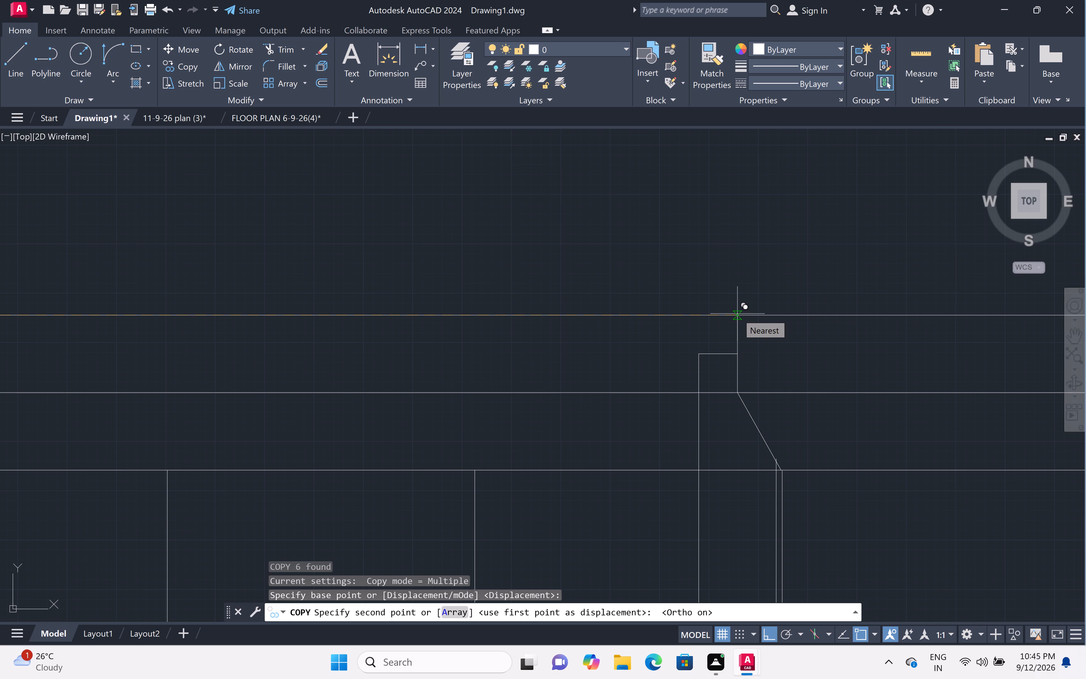
click(737, 314)
scroll(765, 272, down, 4)
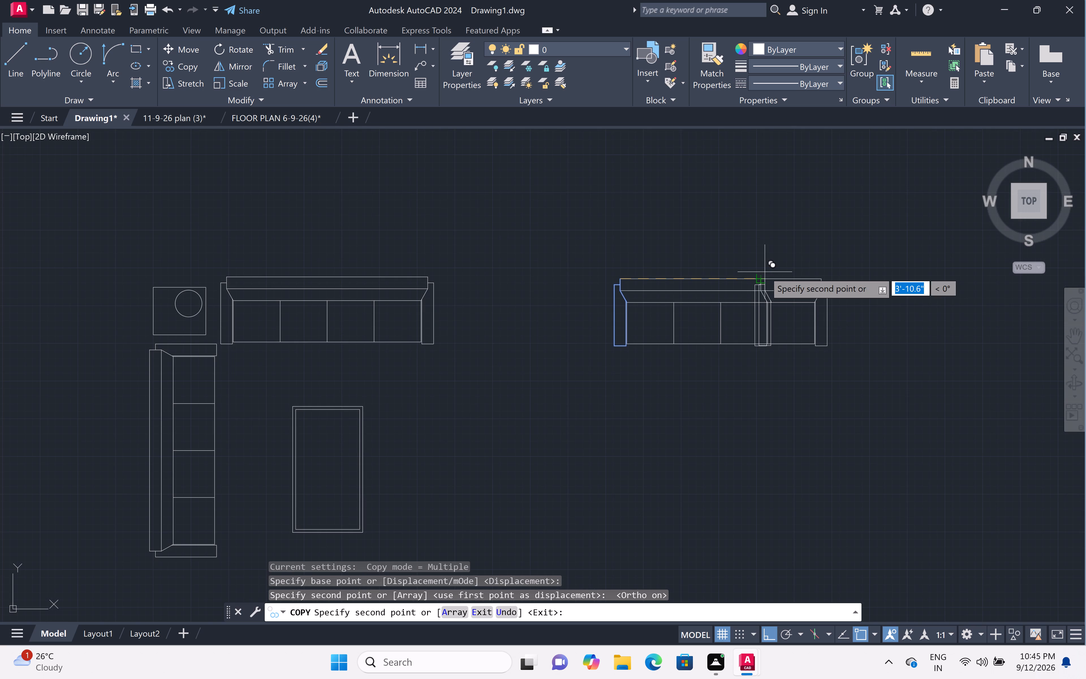
key(Escape)
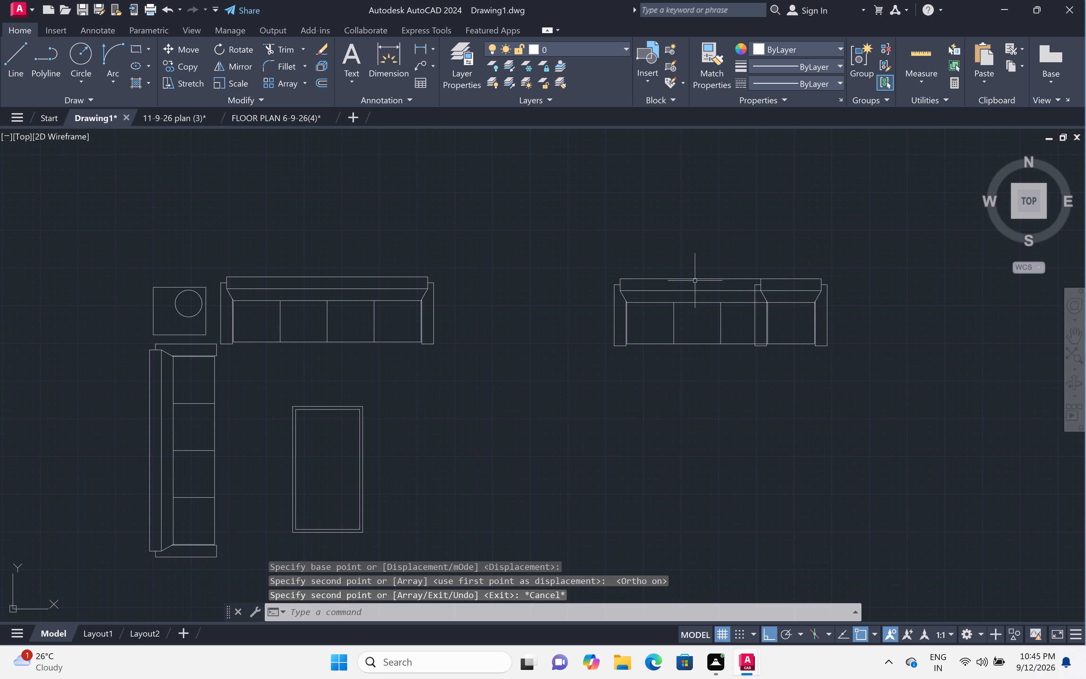
Trim the backrest and seat lines of that sofa between its original left armrest and the copied armrest.
text(tr)
key(space)
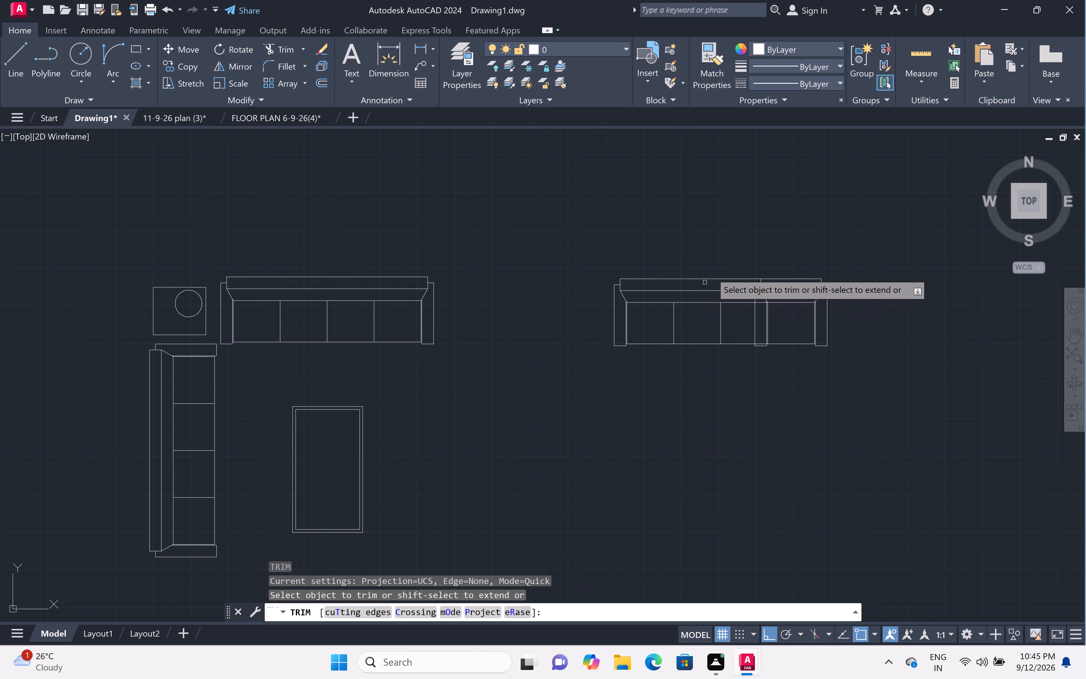
click(733, 263)
click(734, 396)
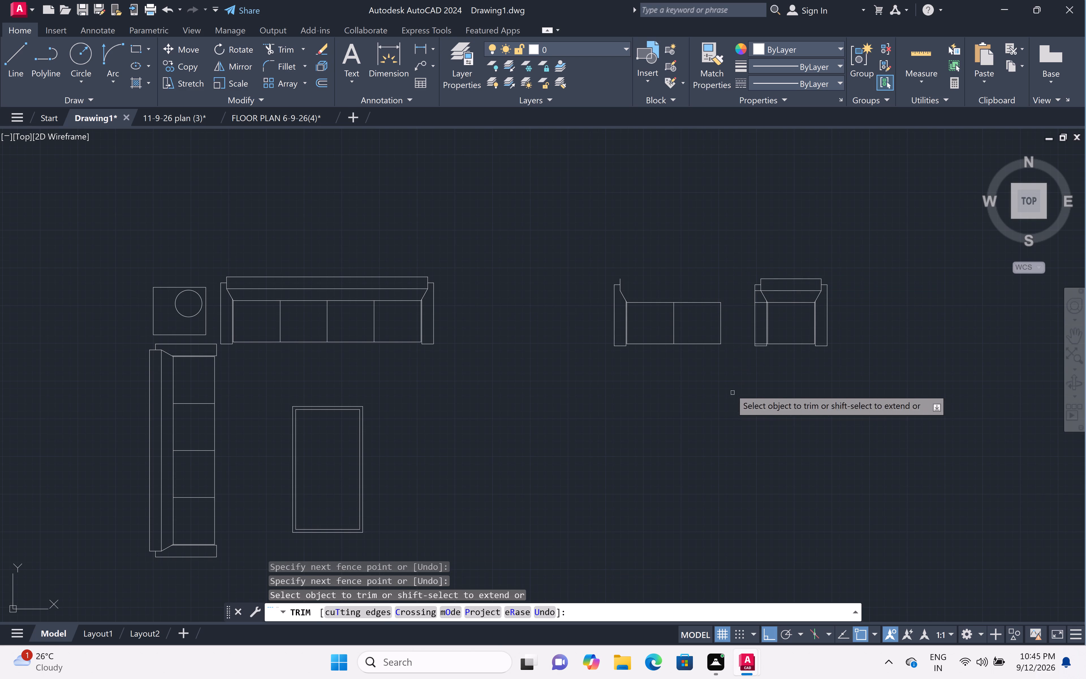
click(727, 285)
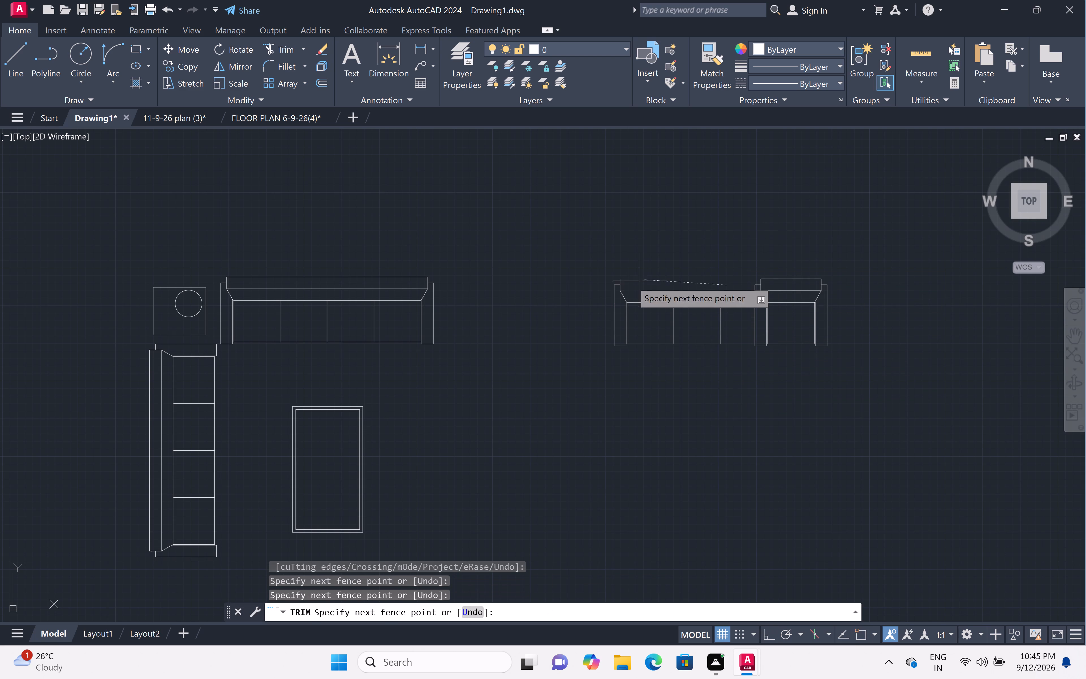
double_click(619, 391)
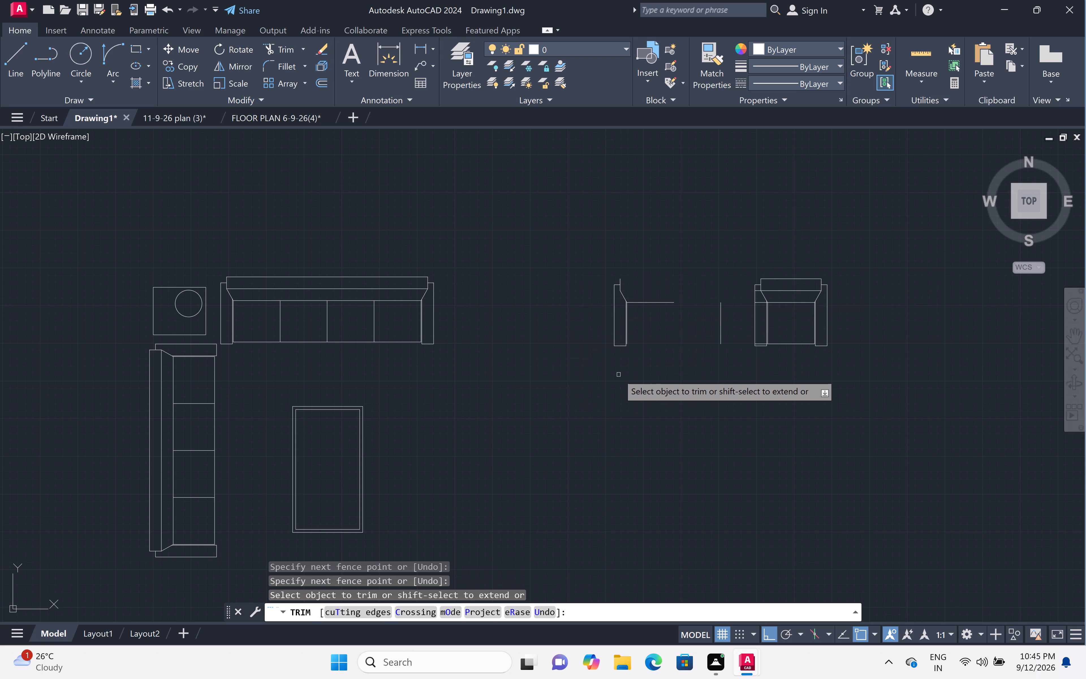
key(Escape)
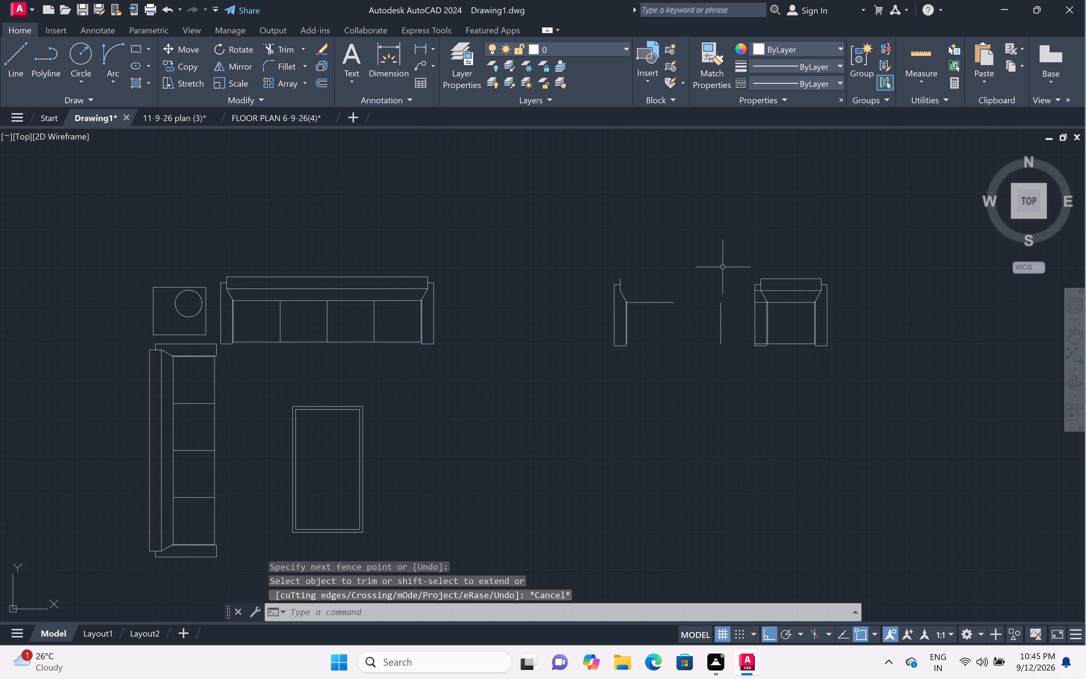
Erase the original left armrest and the leftover seat line fragments beside the new single-seat sofa.
click(733, 260)
click(603, 358)
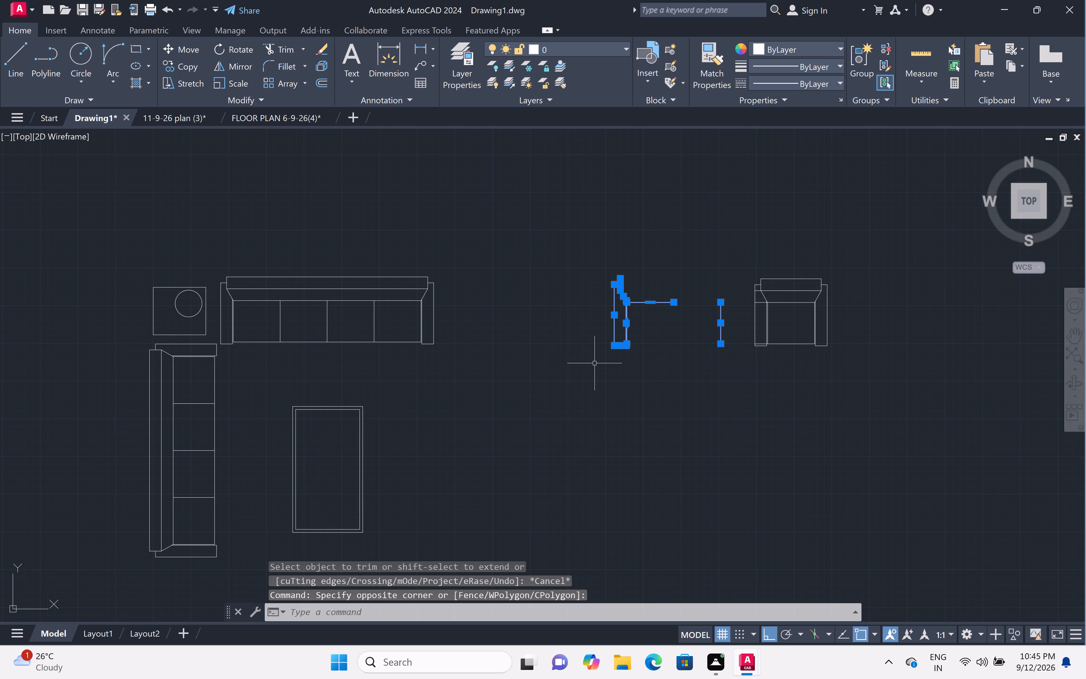
key(Delete)
Trim the front seat line where it crosses the left armrest and the gap beside it on the single-seat sofa.
scroll(608, 344, down, 2)
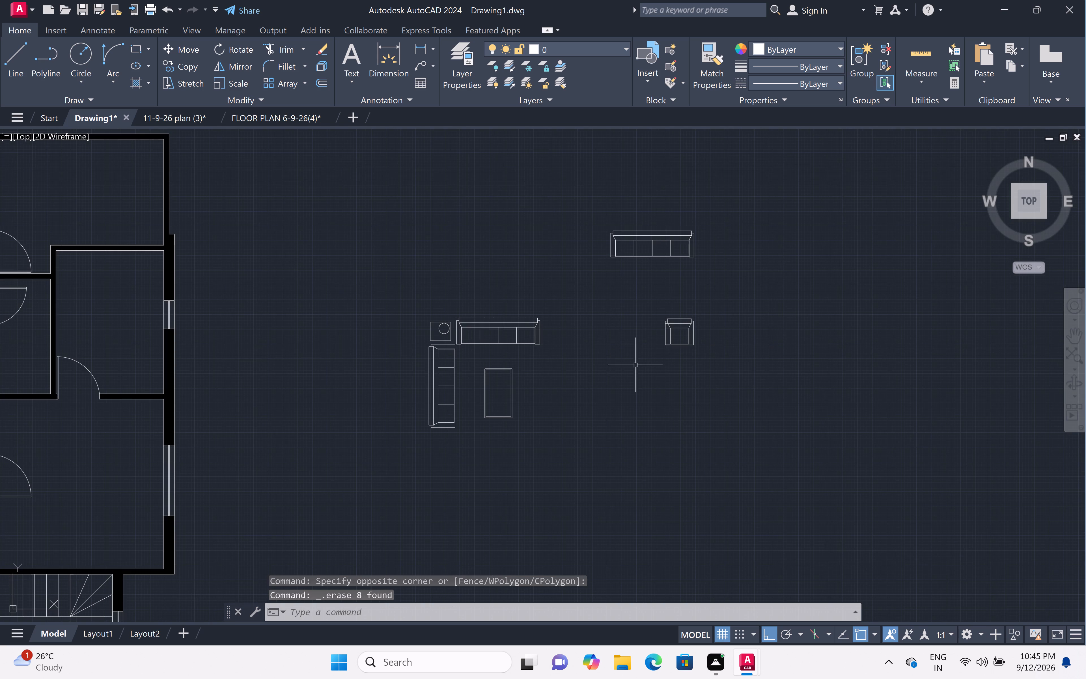
scroll(681, 323, up, 3)
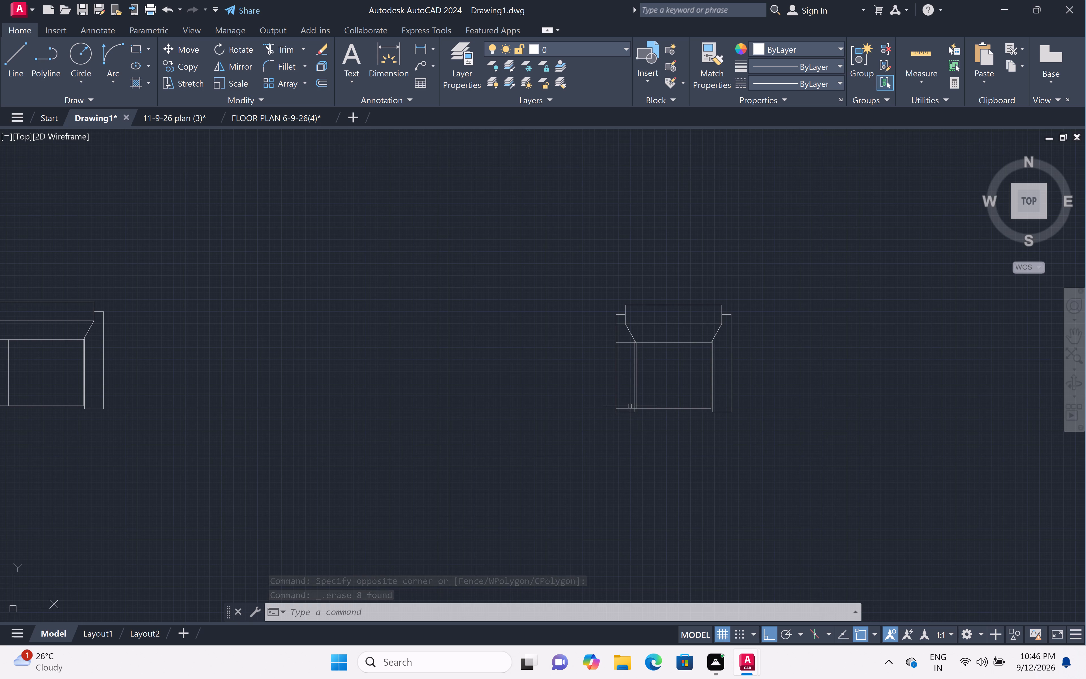
scroll(630, 406, up, 3)
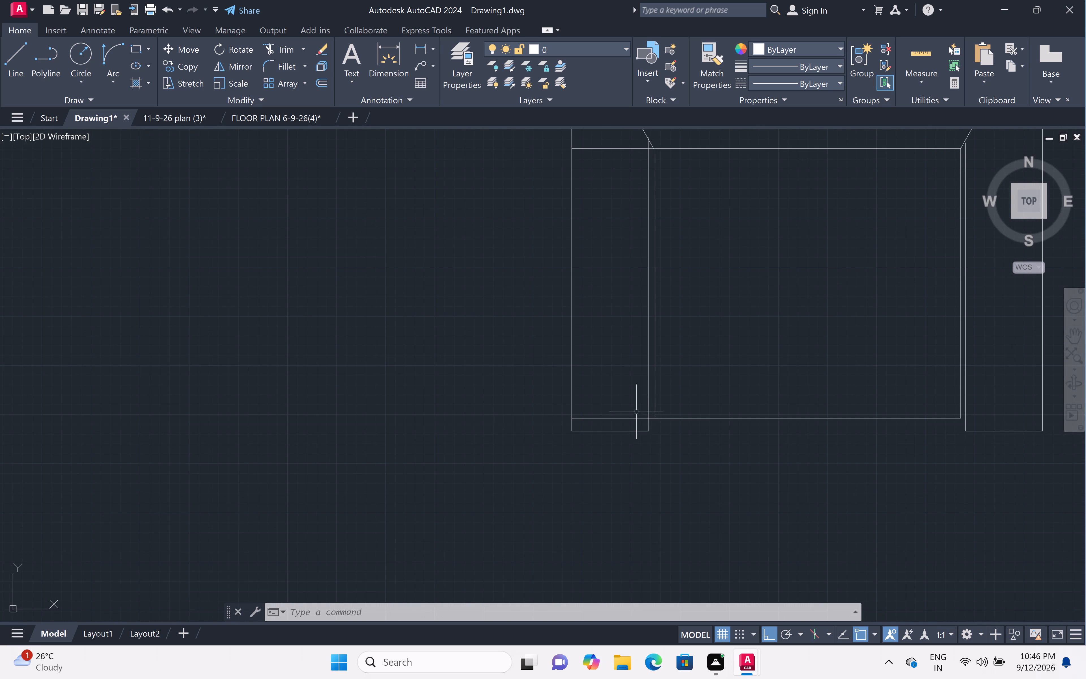
key(t)
key(r)
key(space)
click(635, 419)
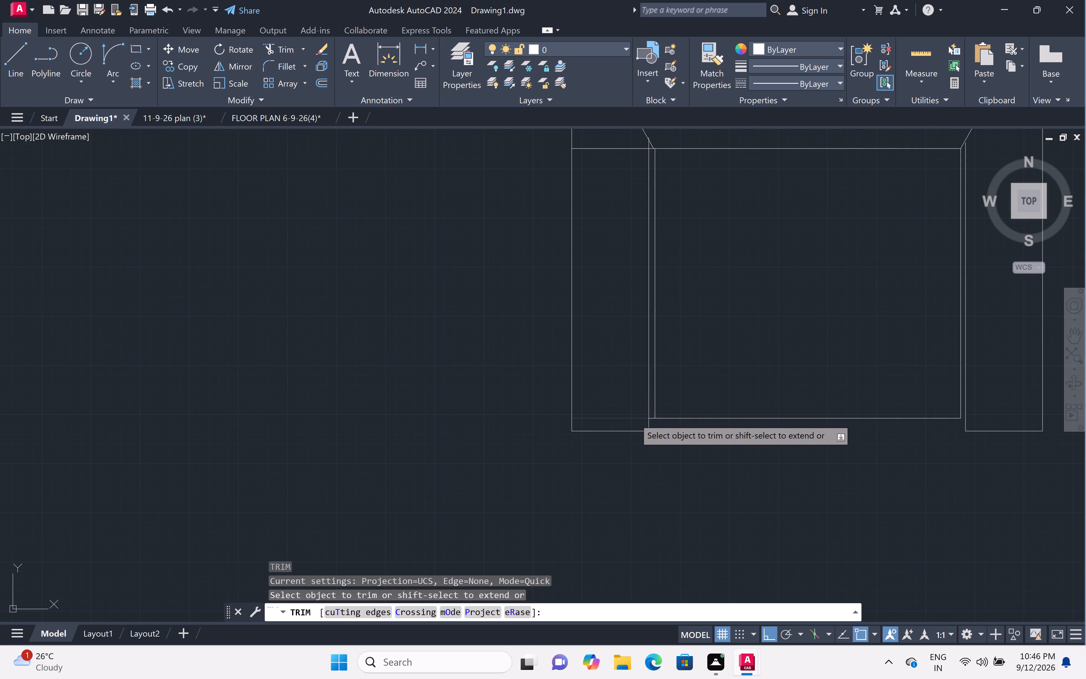
scroll(650, 419, up, 4)
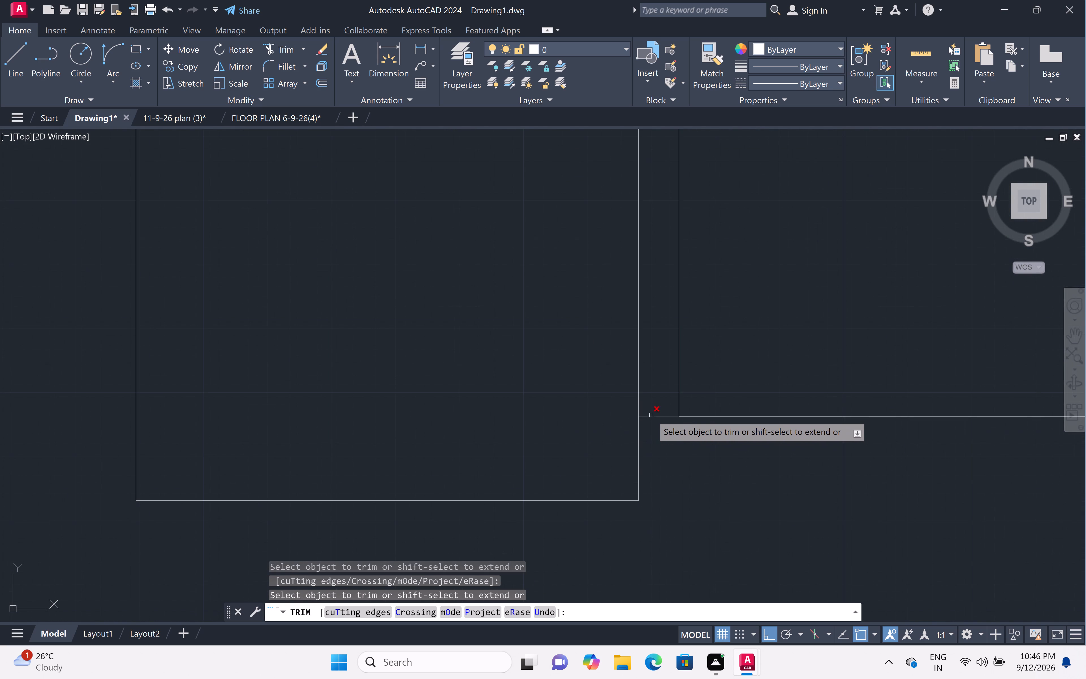
click(651, 415)
scroll(654, 403, down, 8)
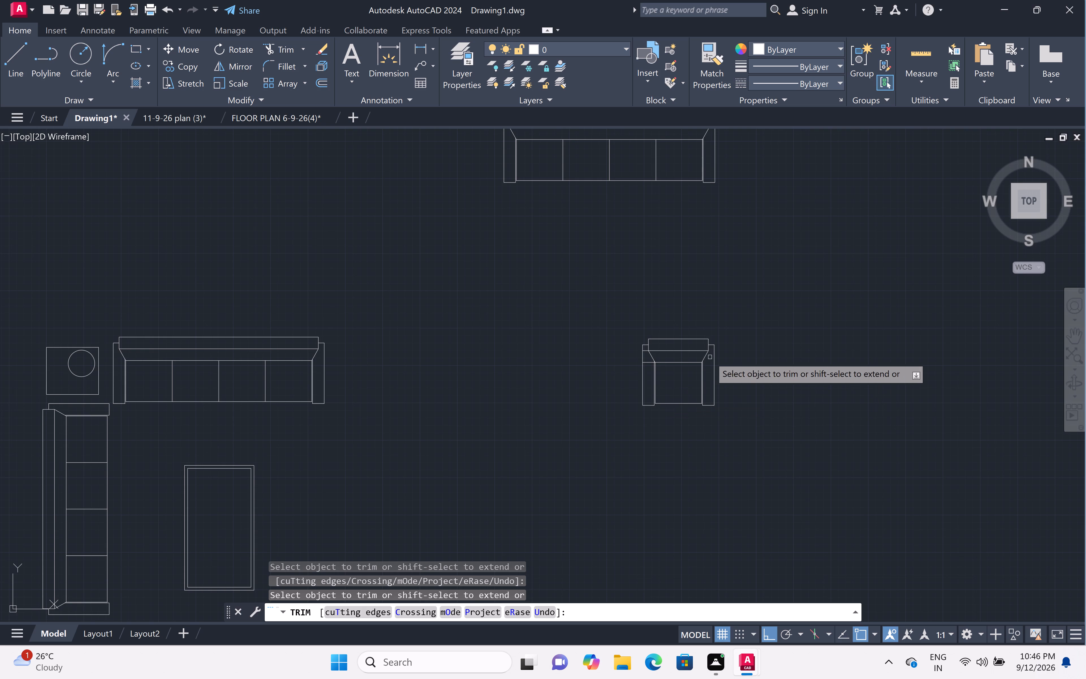
Trim the rear seat line crossing the left armrest and its leftover stub at the backrest corner of the single-seat sofa.
scroll(646, 367, up, 1)
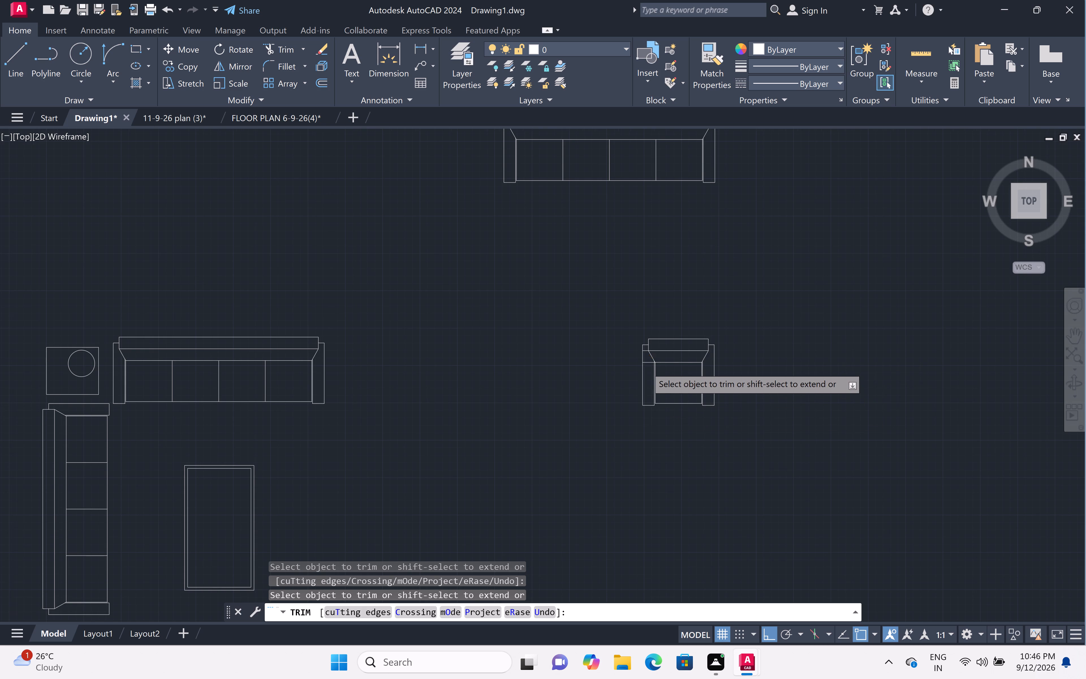
scroll(646, 367, up, 3)
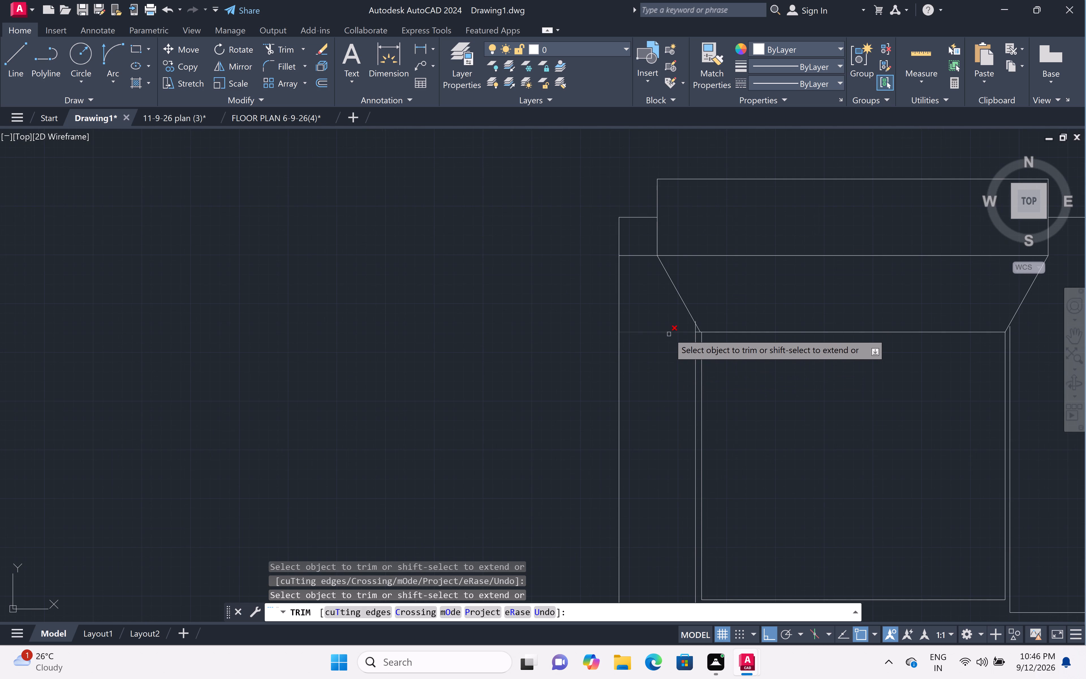
click(669, 333)
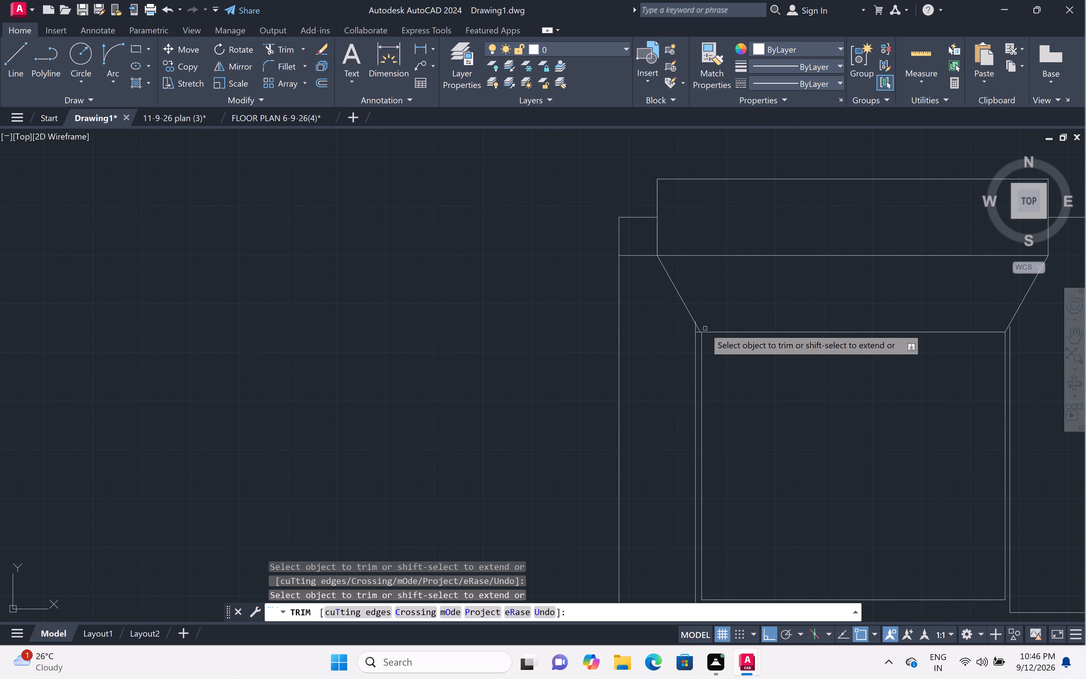
scroll(701, 328, up, 3)
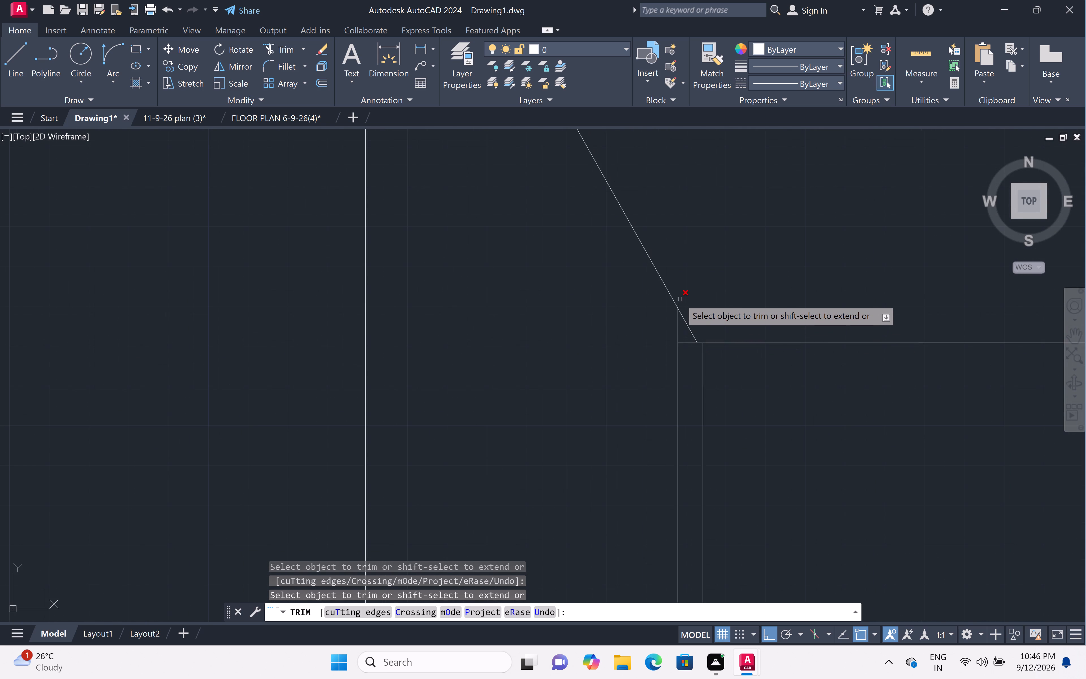
click(680, 299)
click(690, 344)
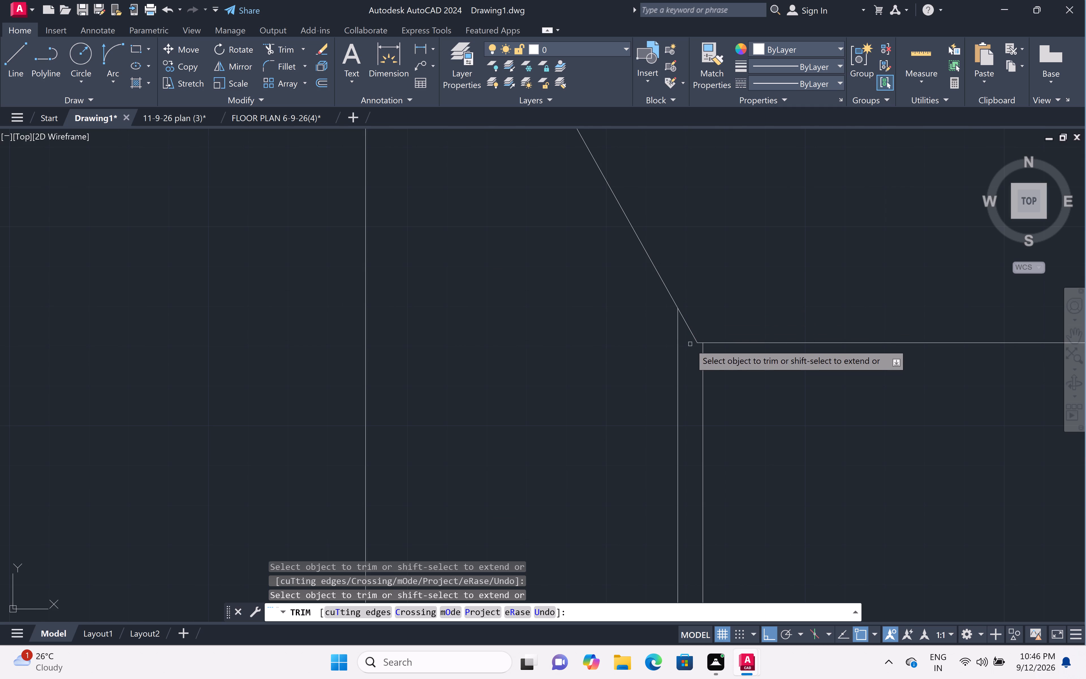
scroll(786, 313, down, 4)
middle_drag(825, 379, 760, 378)
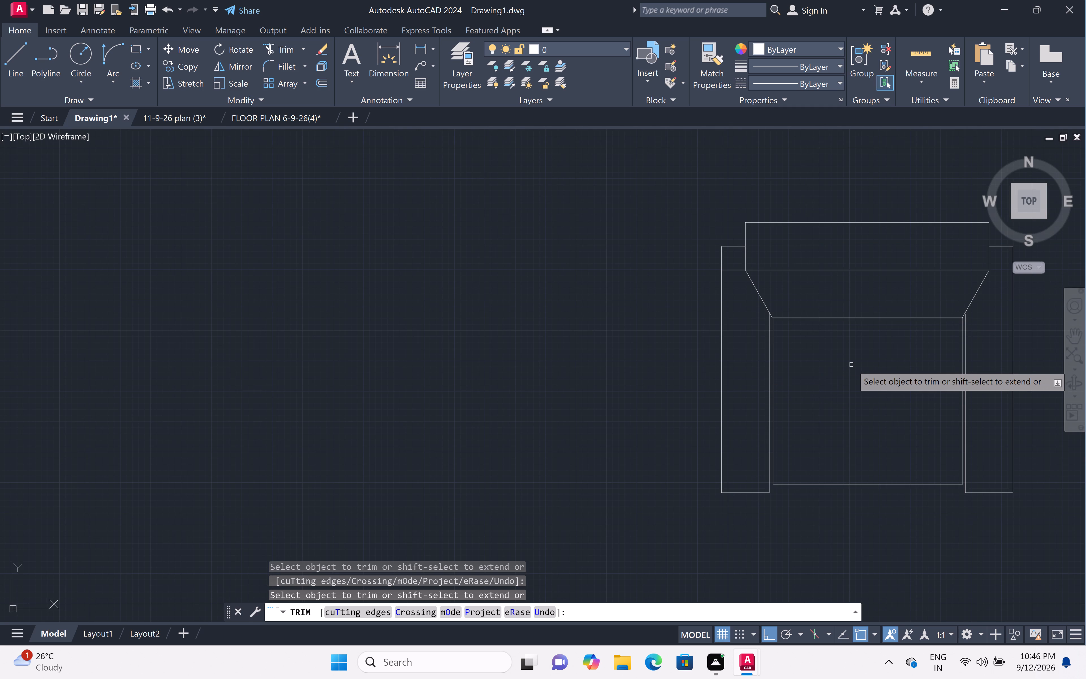
key(Escape)
Copy the finished single-seat sofa twice with Ortho on, once horizontally beyond it and once straight below it.
scroll(855, 359, down, 6)
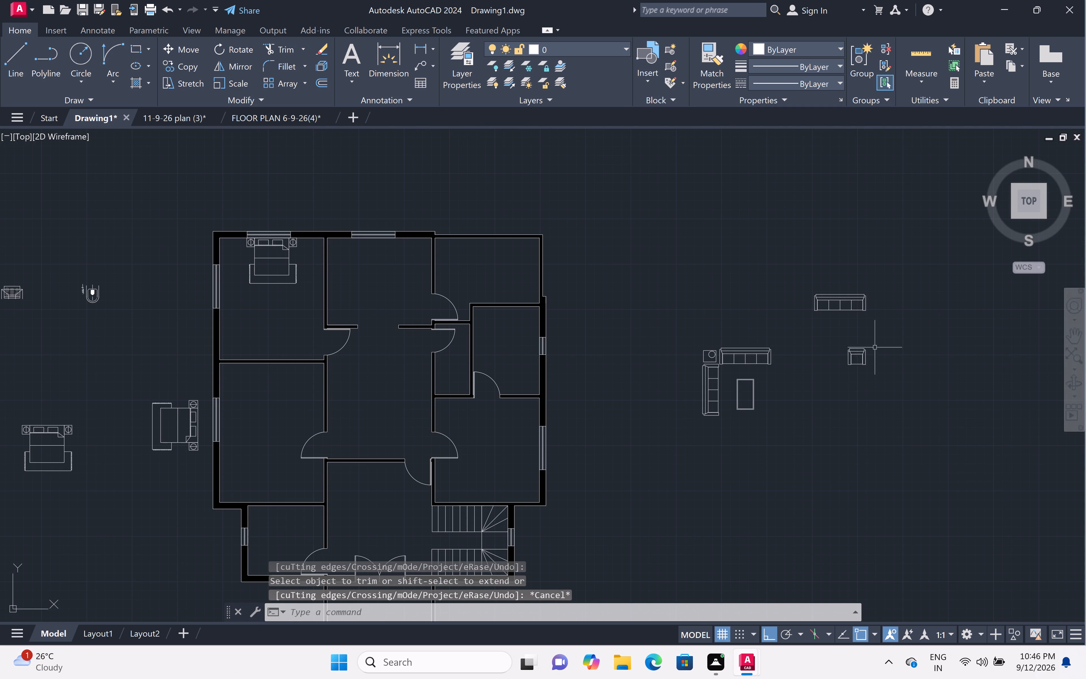
click(943, 331)
click(809, 392)
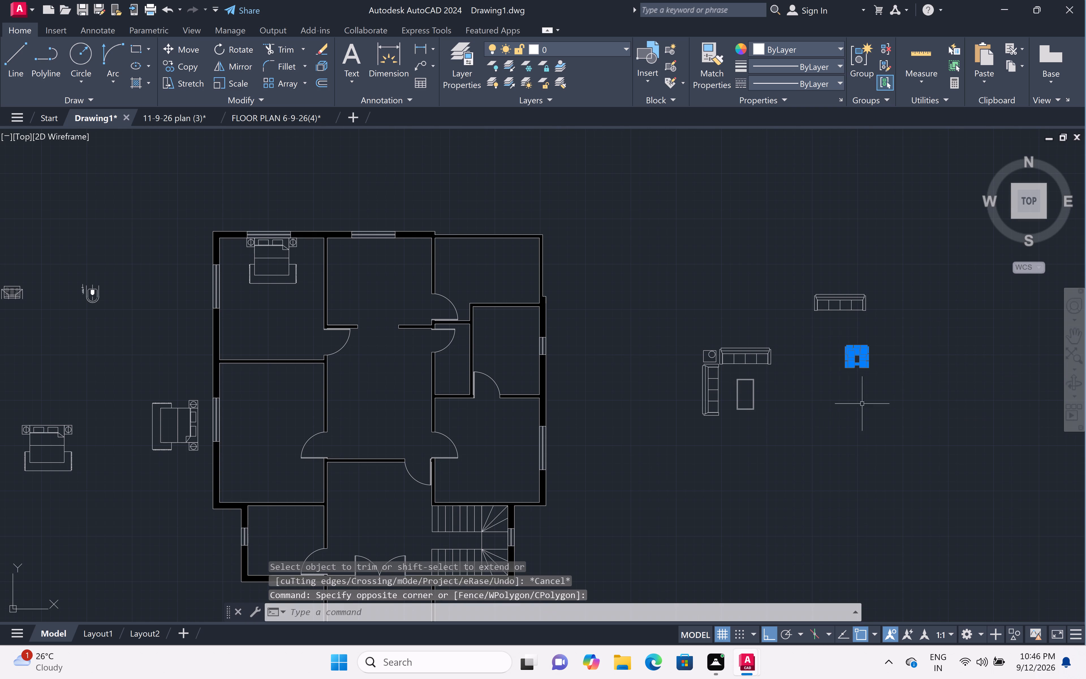
key(c)
text(o)
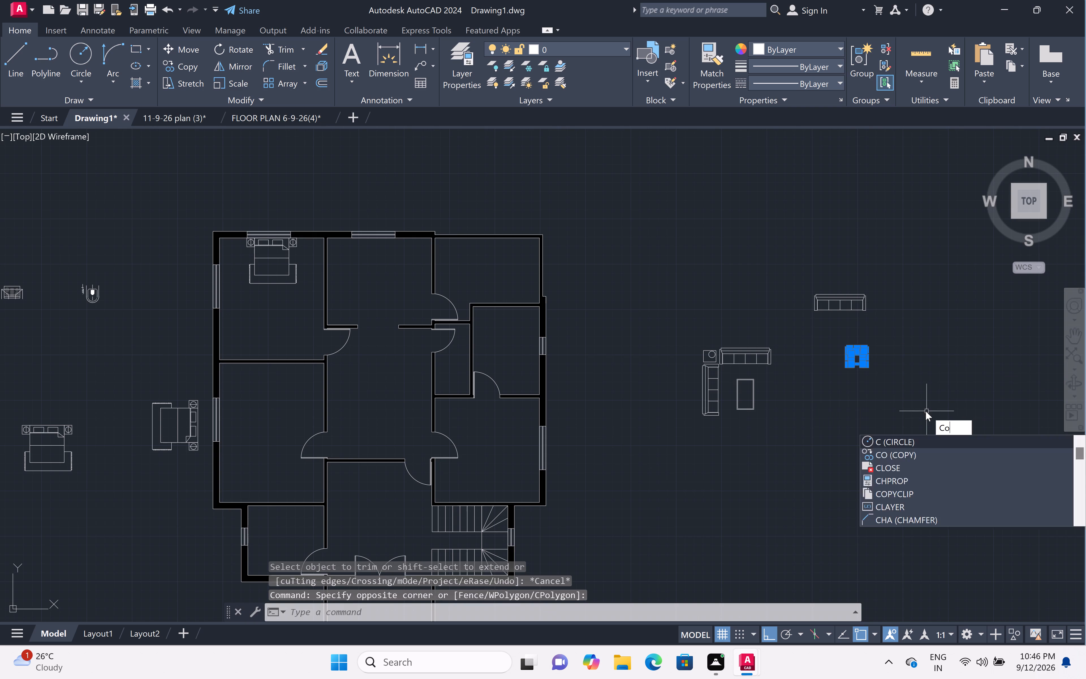
key(space)
click(848, 350)
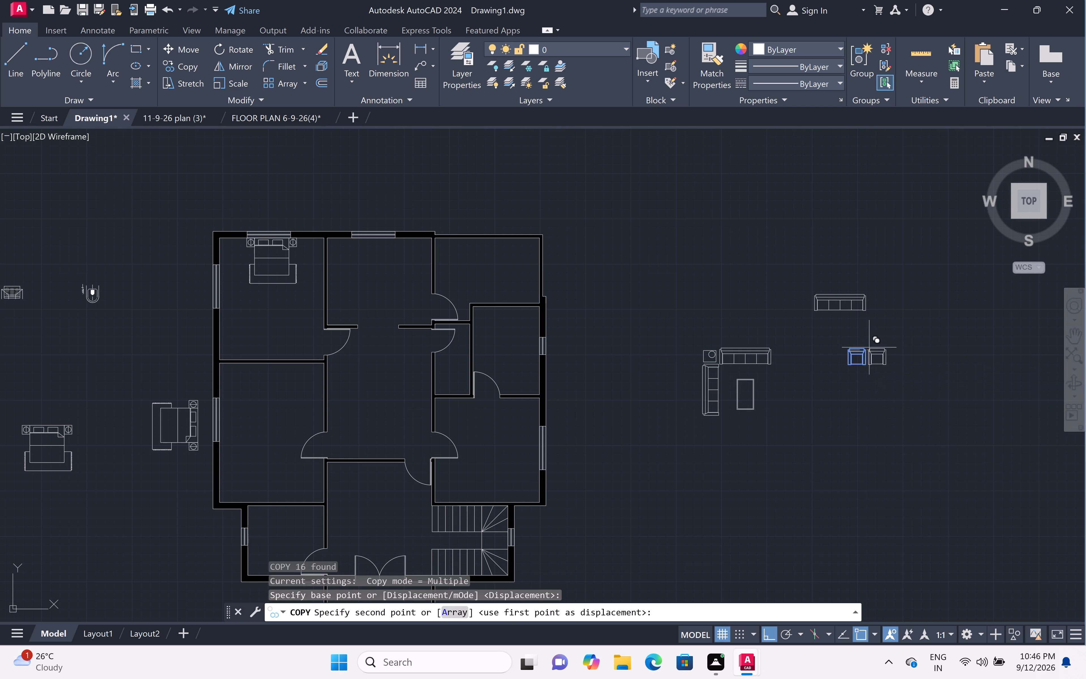
click(913, 346)
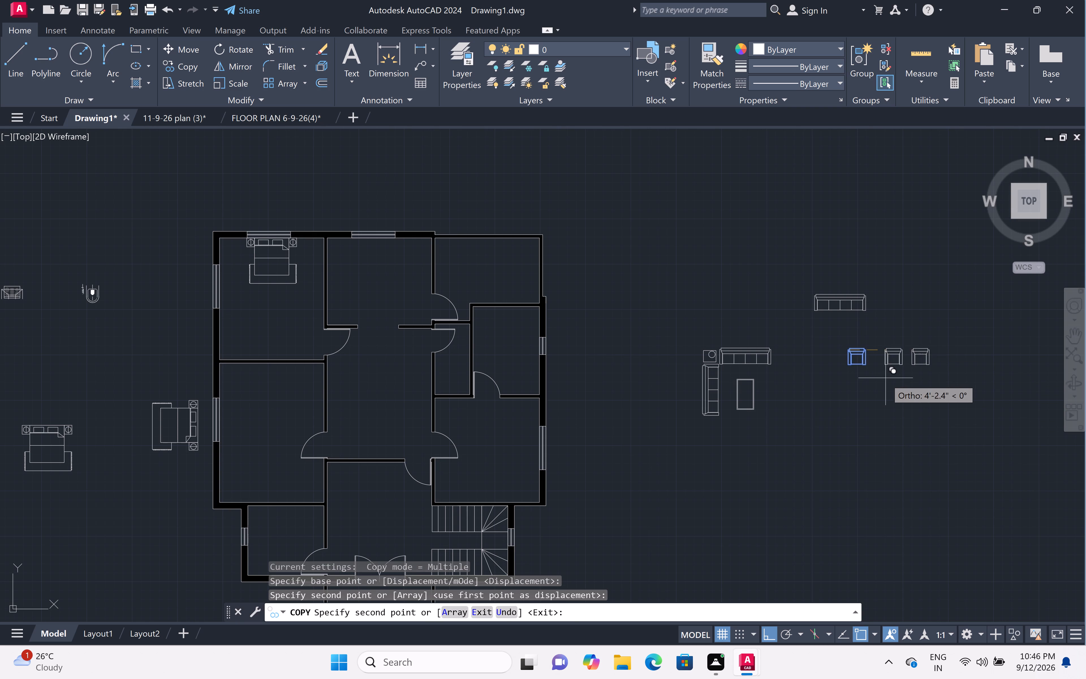
click(893, 434)
key(Escape)
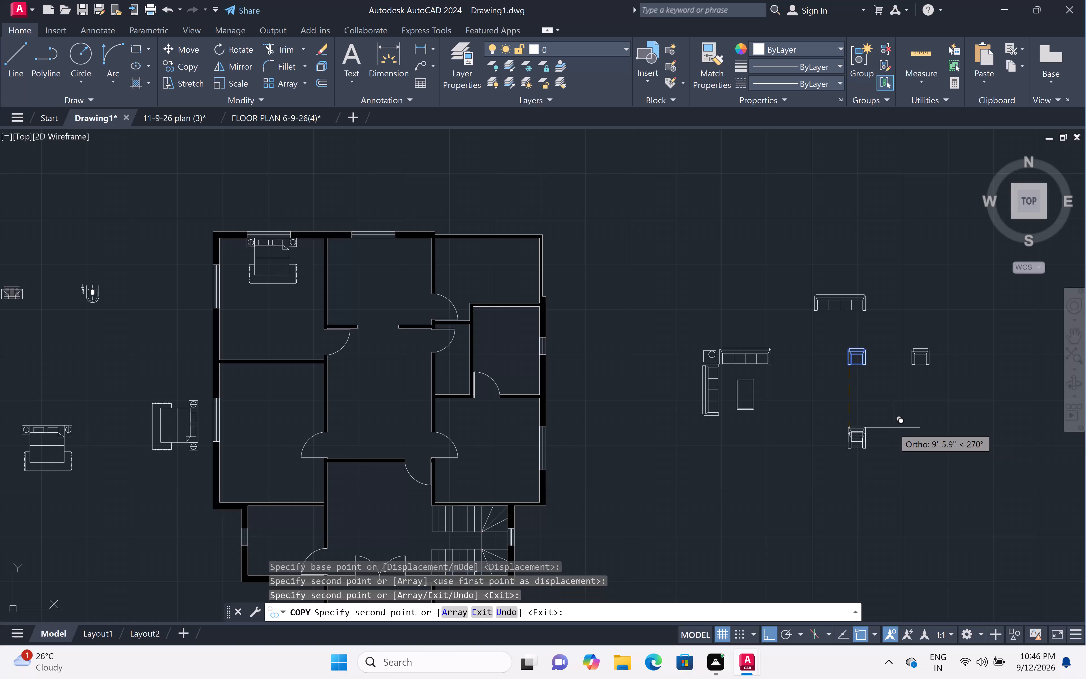
Rotate the horizontally copied single-seat sofa 180 degrees about the middle of its backrest edge.
click(942, 338)
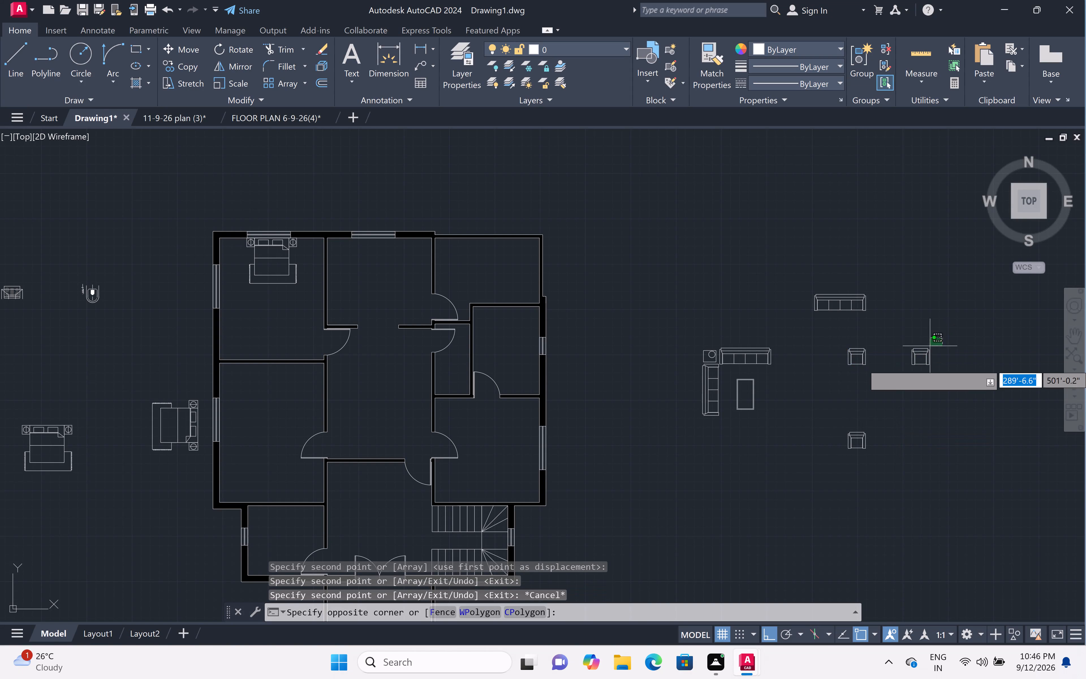
click(899, 368)
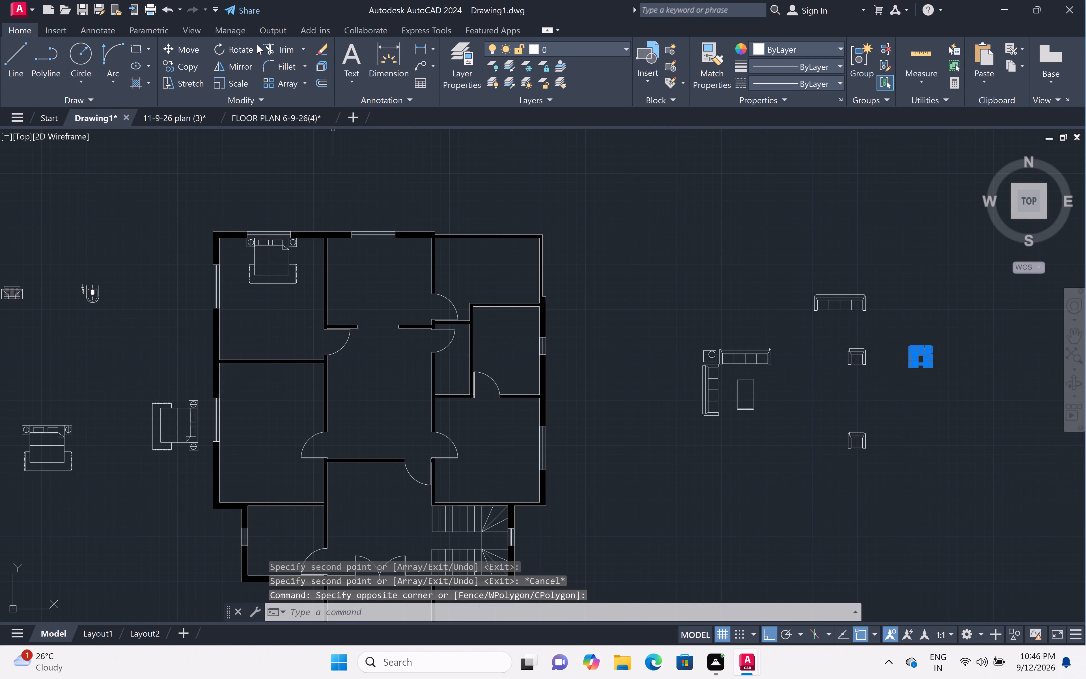
click(245, 42)
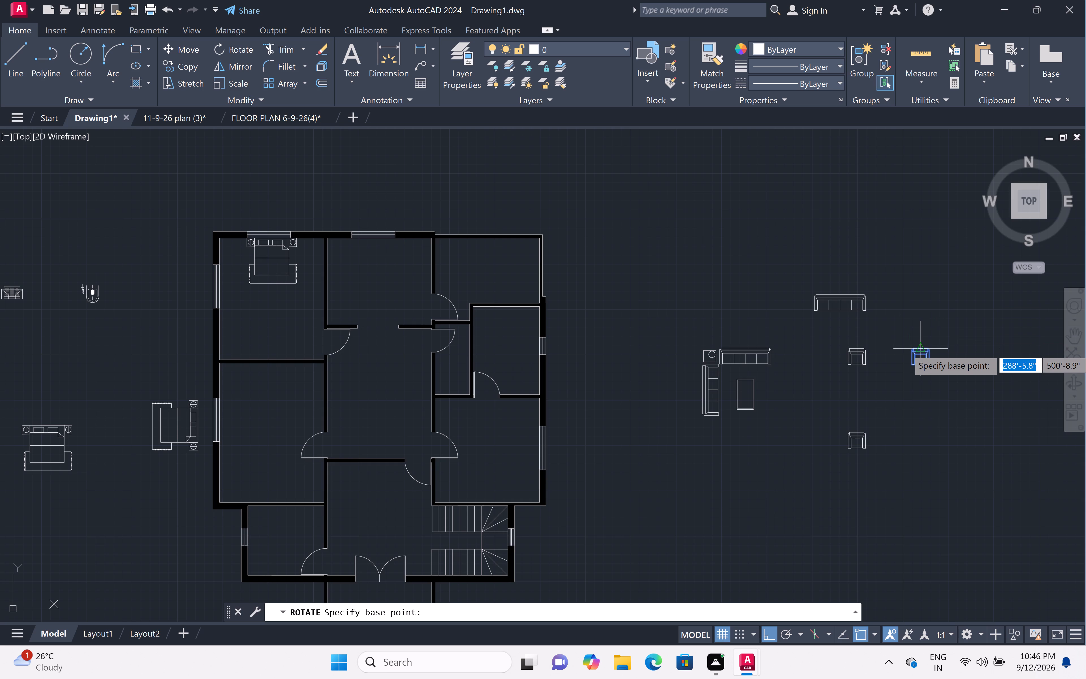
click(924, 349)
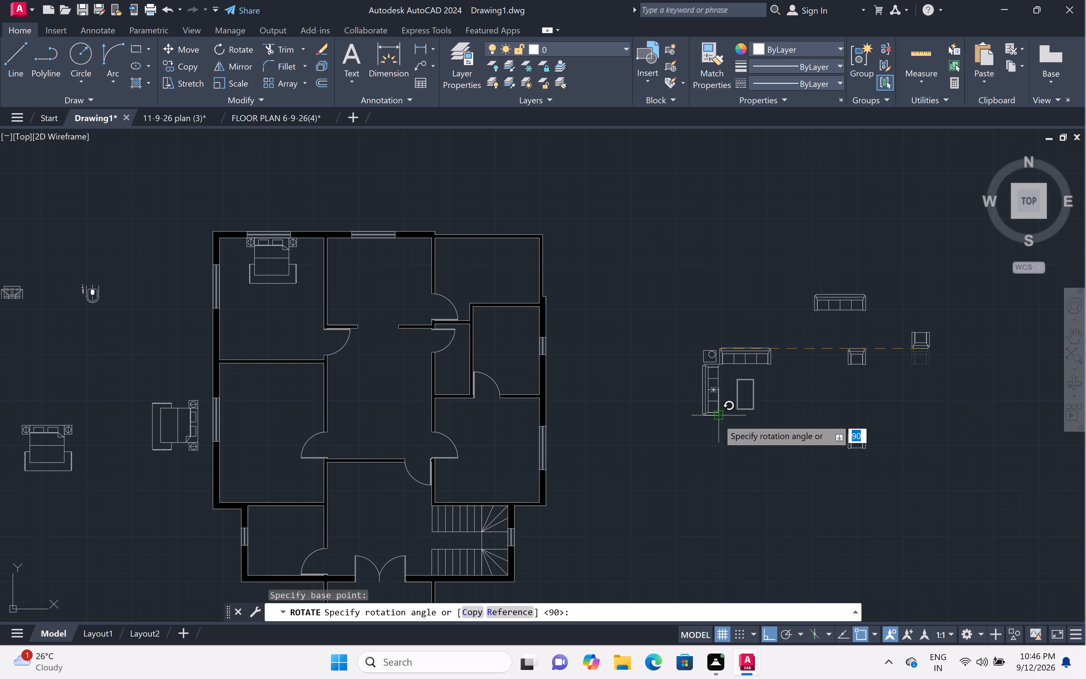
click(623, 332)
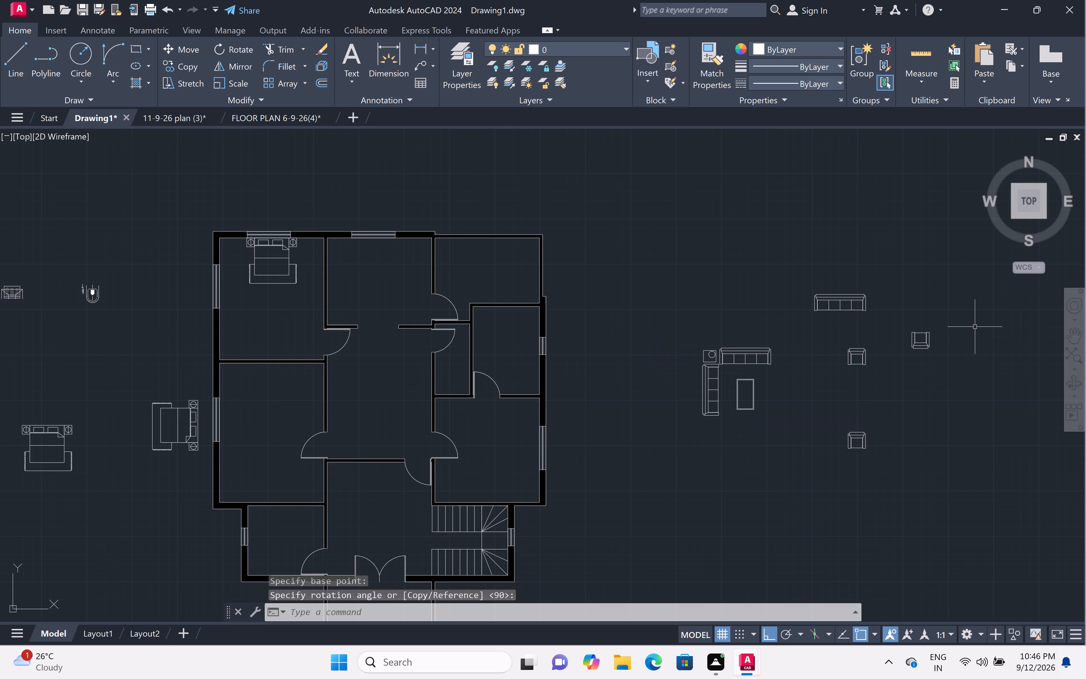
Copy the rotated single-seat sofa twice into the top-left bedroom, side by side near its lower wall, with Ortho off.
click(965, 317)
click(904, 375)
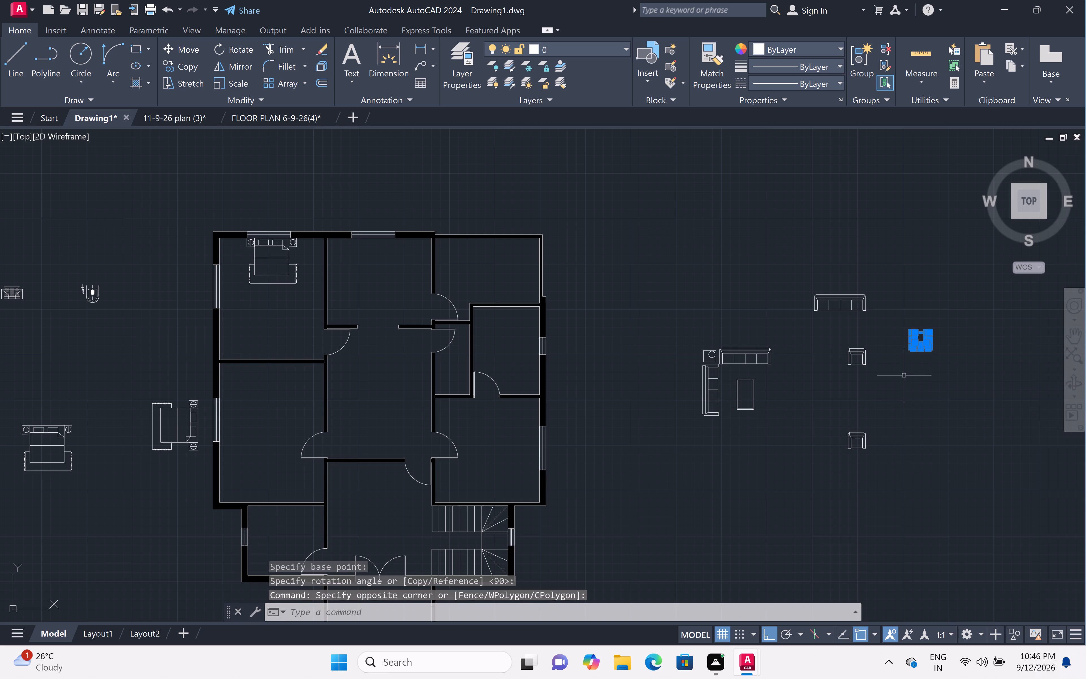
text(co)
key(space)
scroll(928, 347, up, 3)
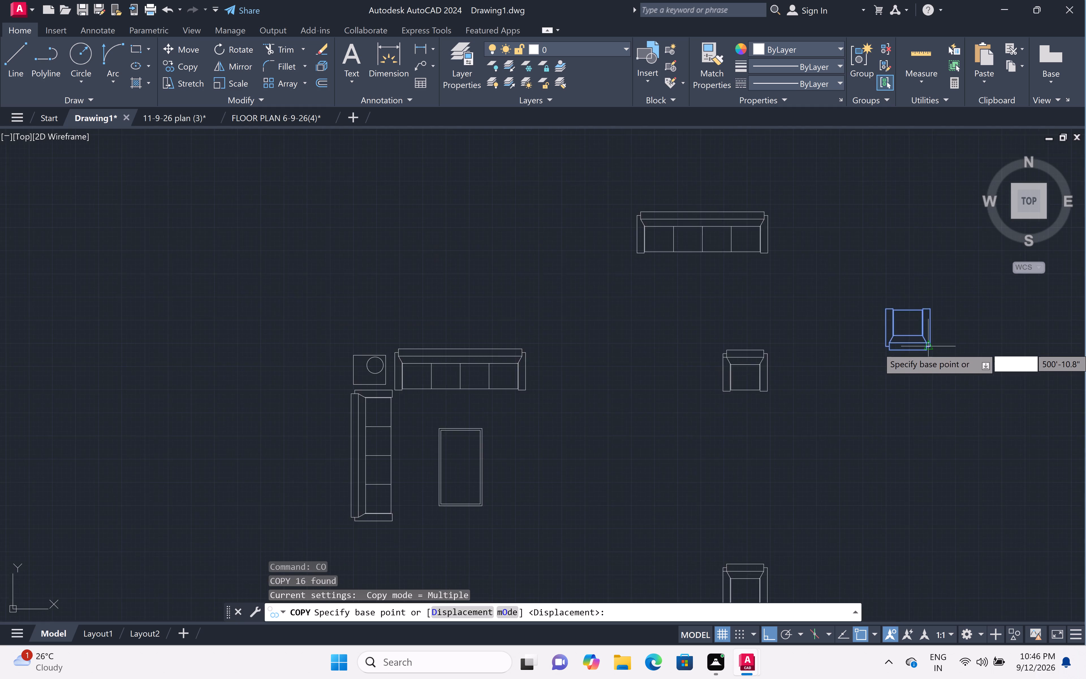
double_click(897, 350)
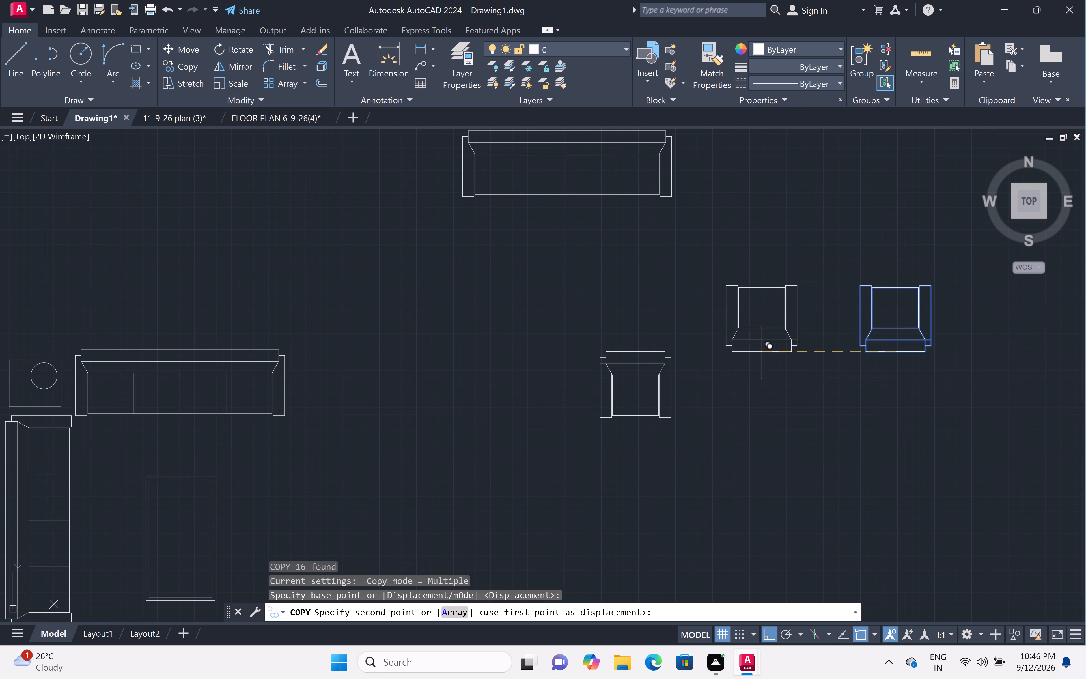
scroll(461, 356, down, 5)
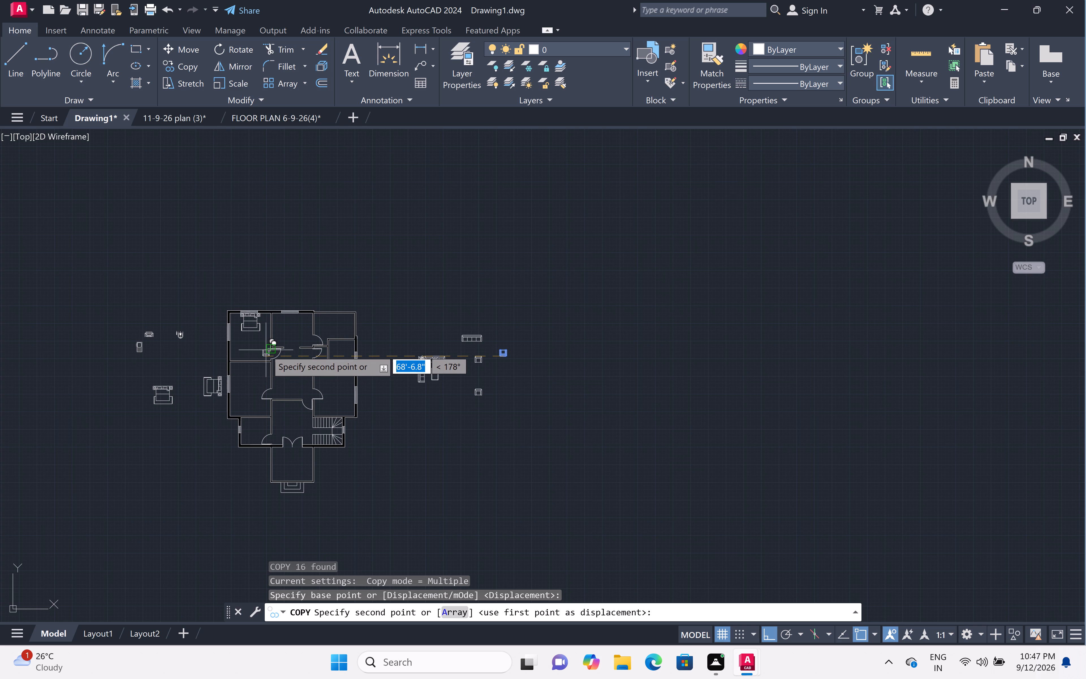
key(F8)
scroll(243, 360, up, 3)
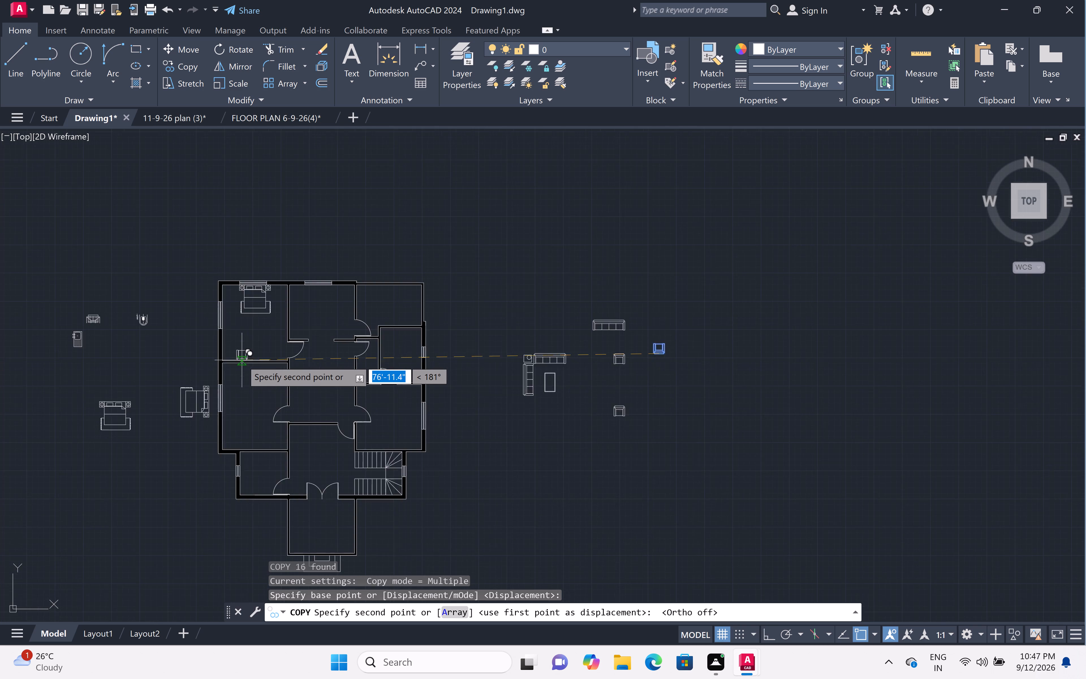
scroll(242, 360, up, 2)
scroll(266, 344, down, 1)
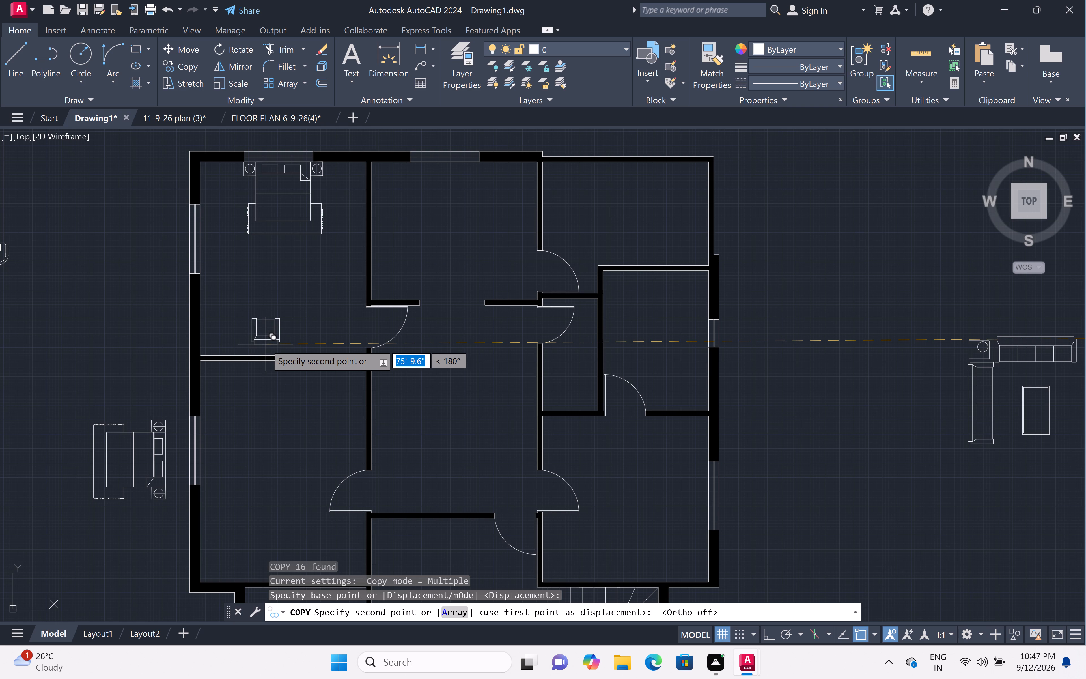
scroll(249, 345, up, 4)
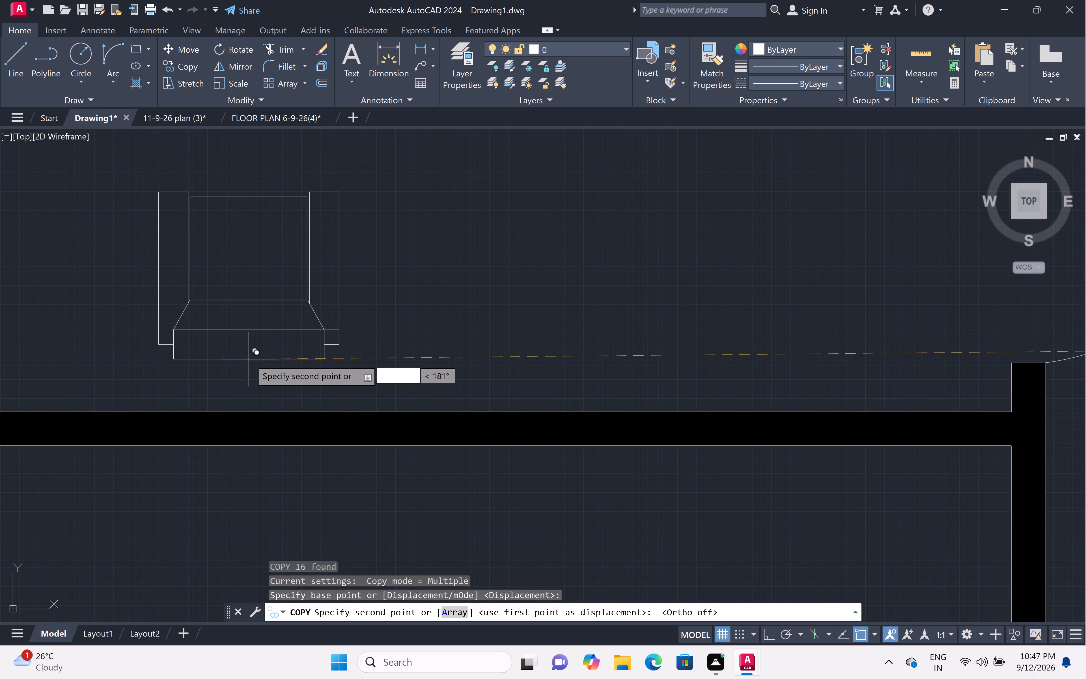
click(253, 359)
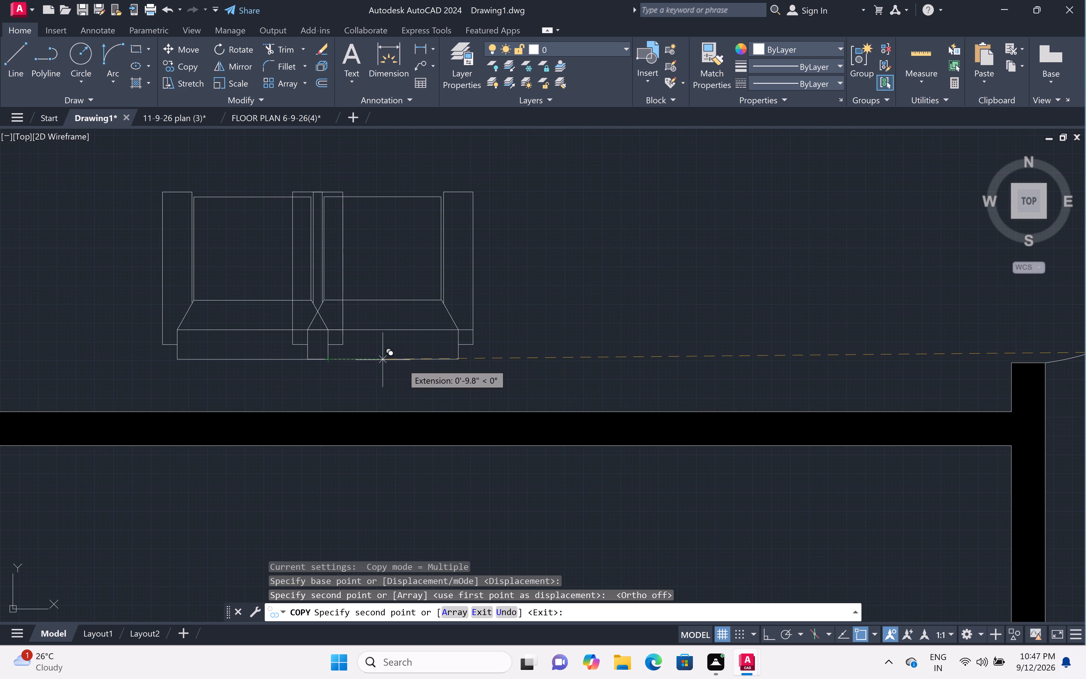
click(453, 364)
scroll(475, 315, down, 3)
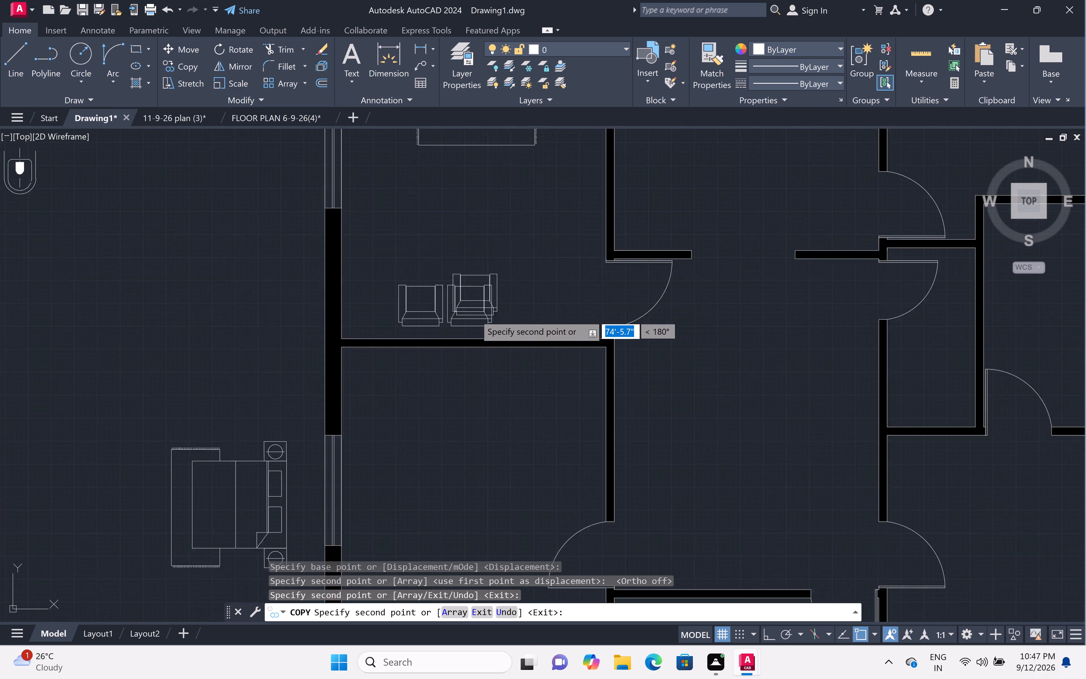
scroll(475, 315, down, 2)
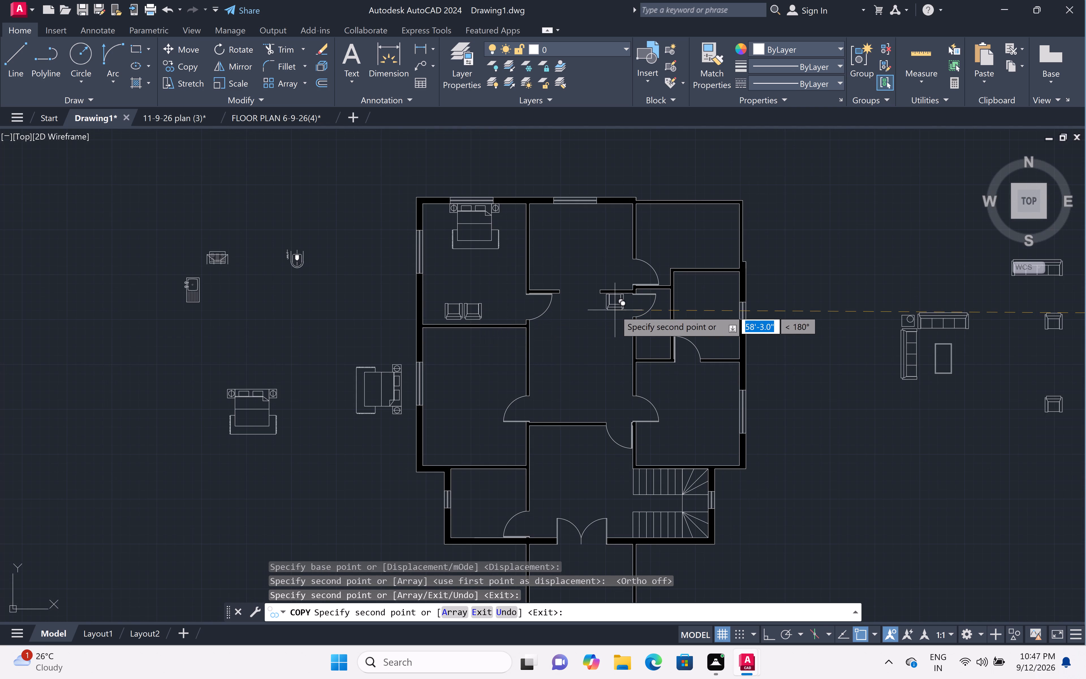
key(Escape)
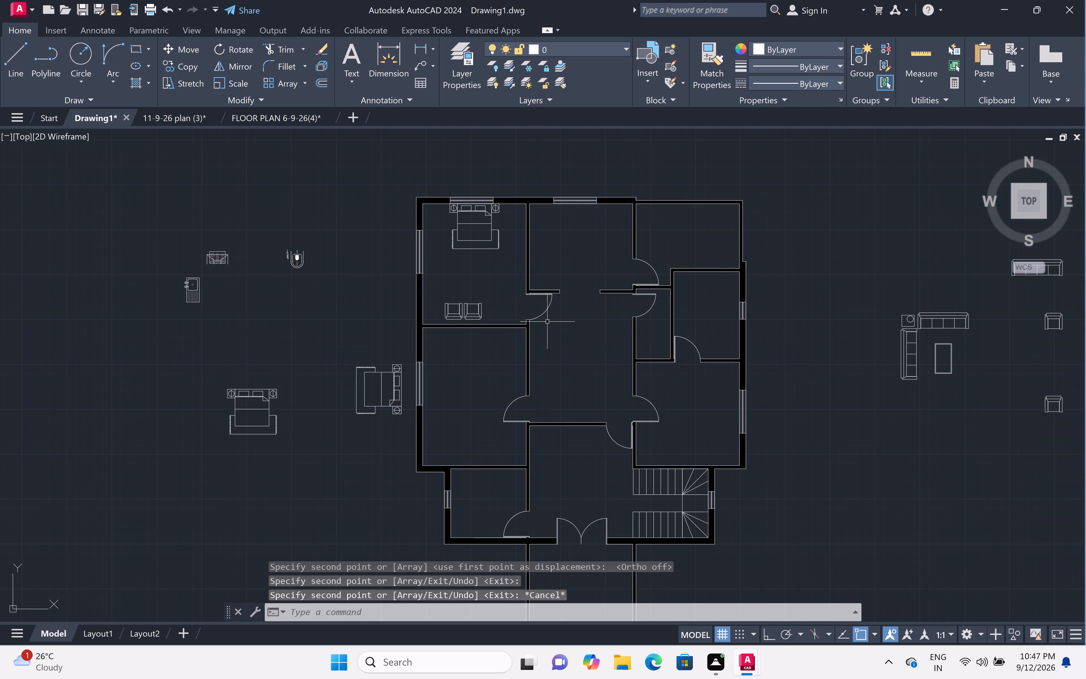
Copy the double bed with side tables from the top-left bedroom into the bedroom below, headboard centred against its upper wall.
scroll(512, 205, up, 1)
click(510, 208)
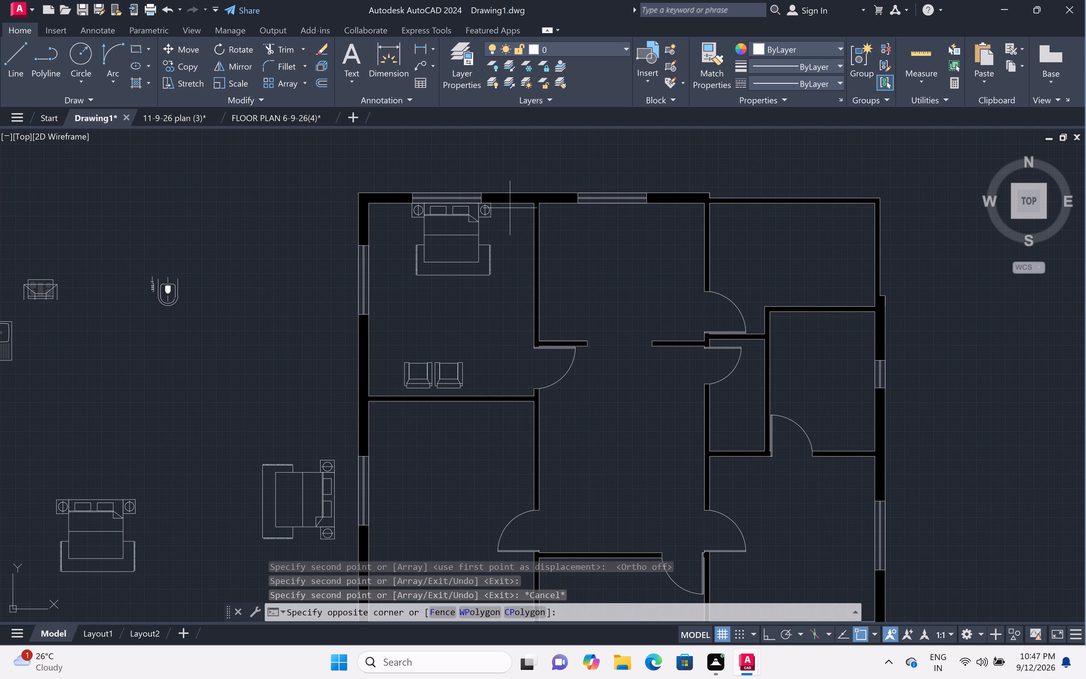
click(378, 288)
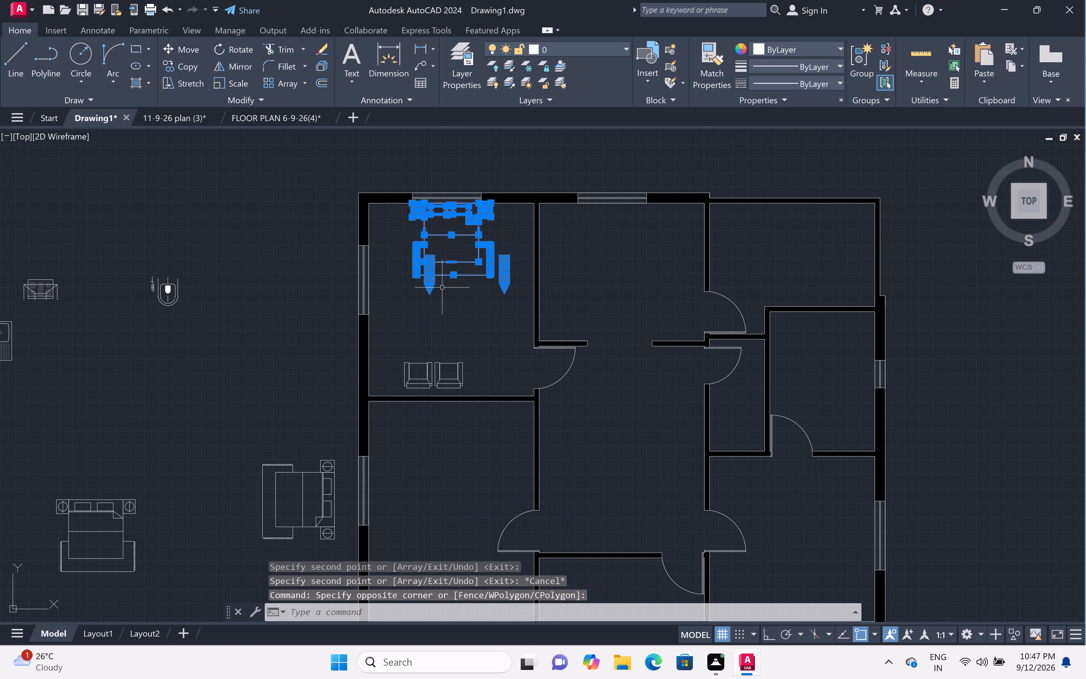
key(c)
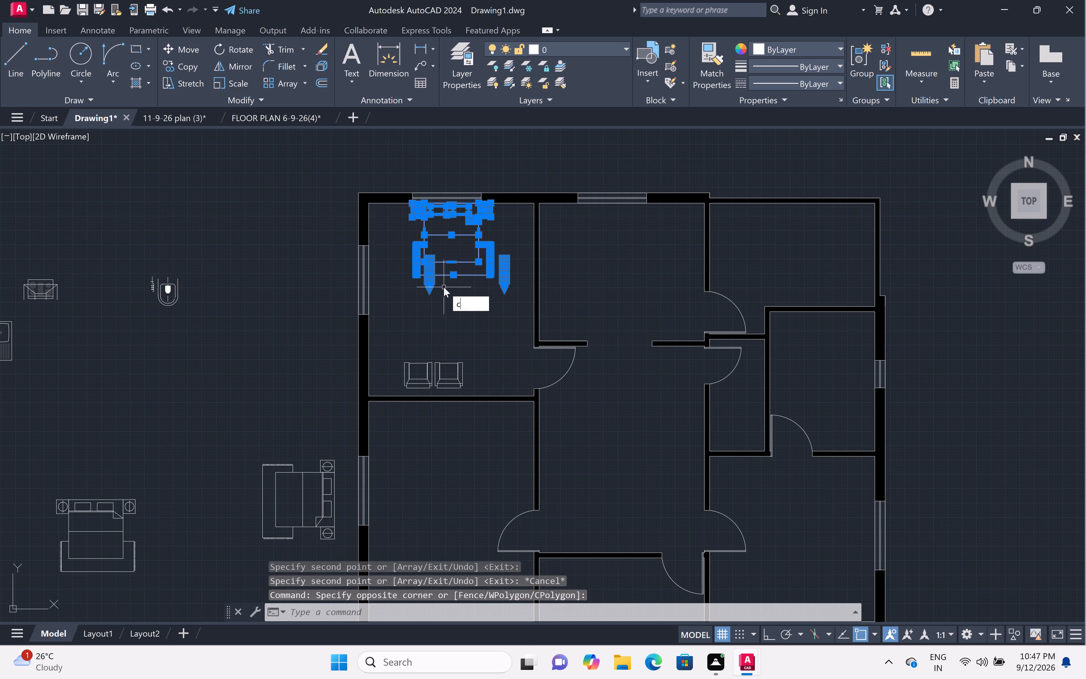
text(o)
key(space)
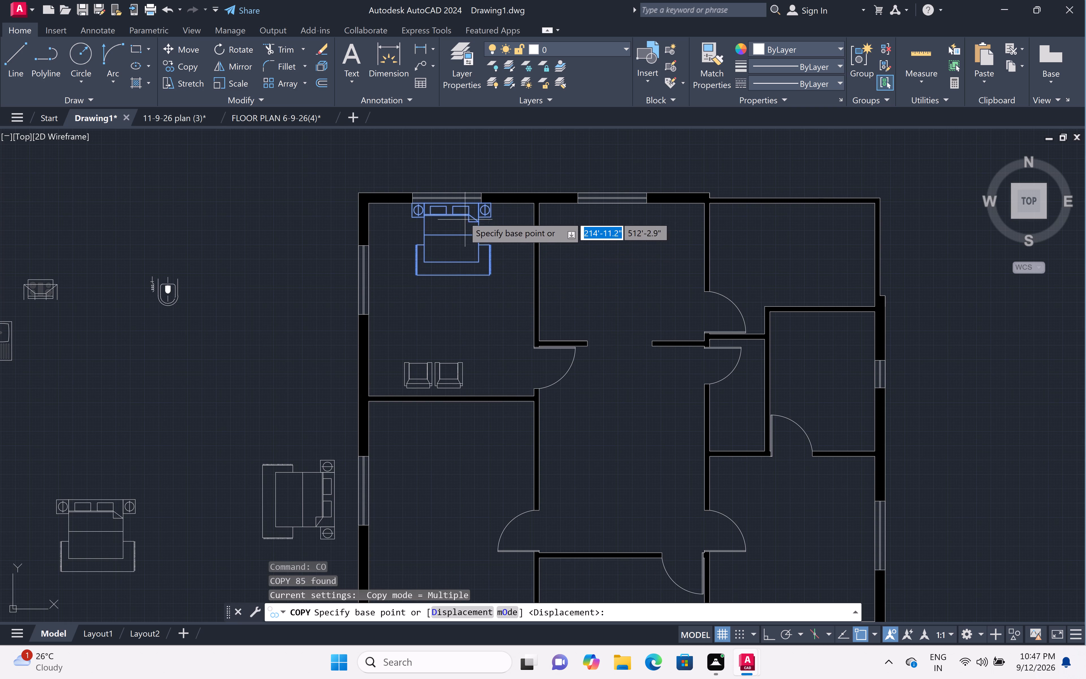
click(451, 201)
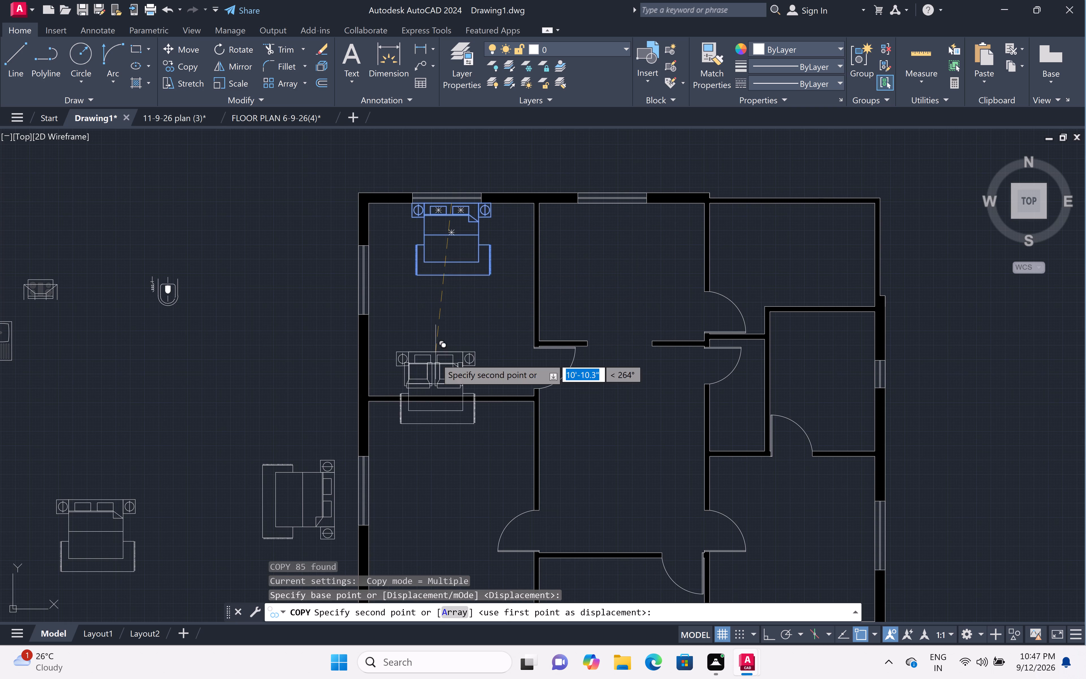
scroll(439, 416, up, 1)
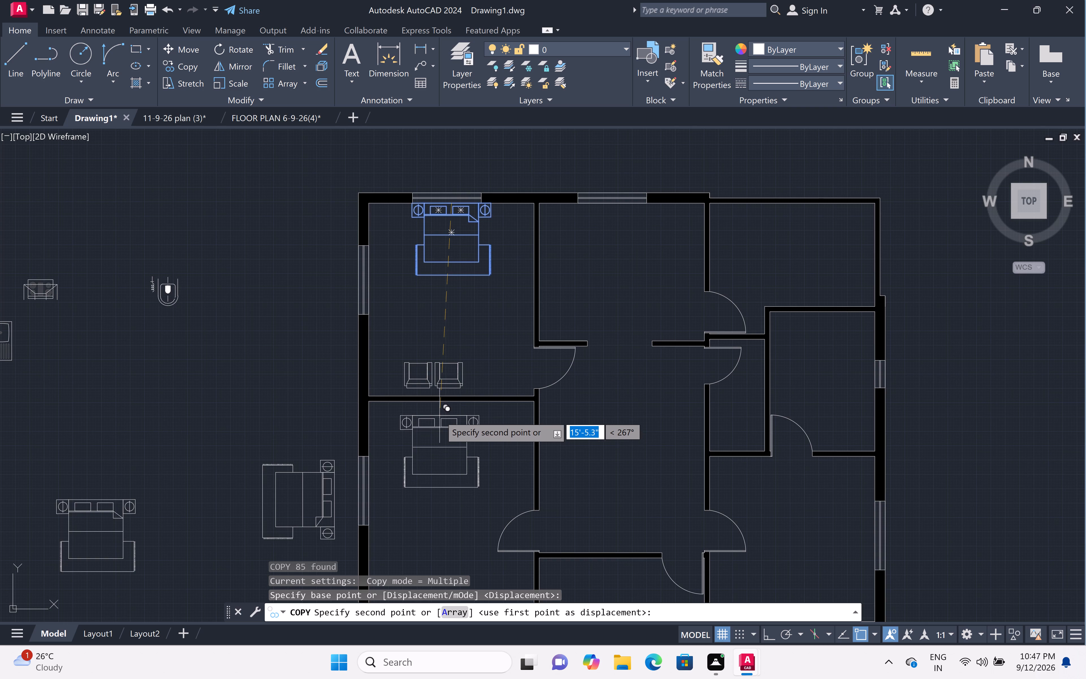
scroll(439, 416, up, 2)
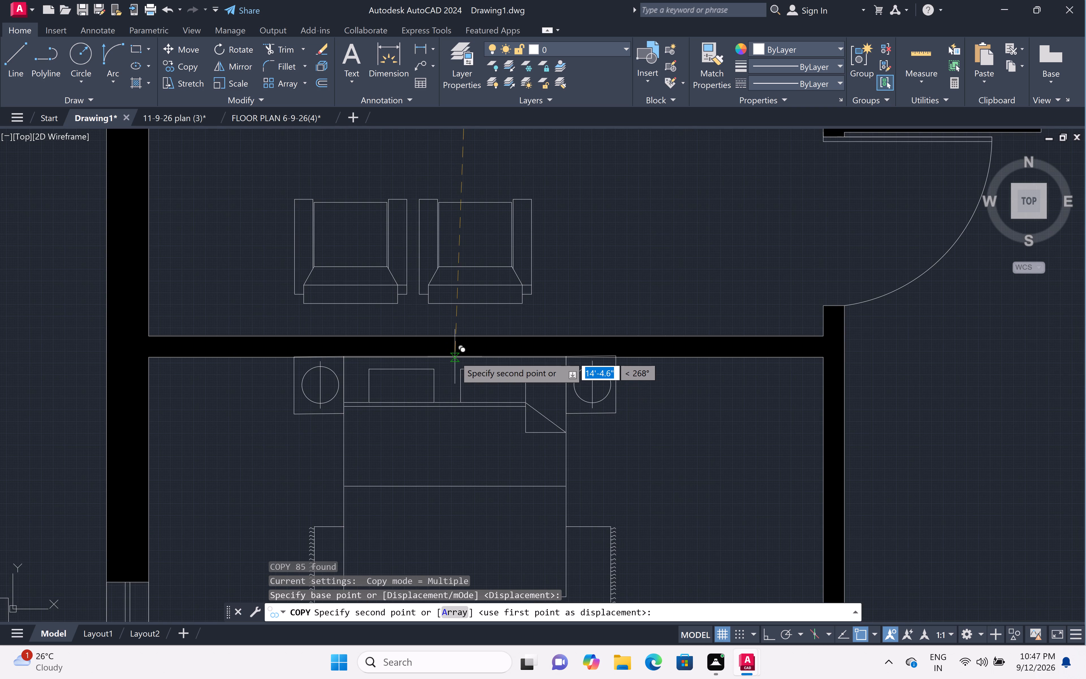
click(455, 356)
scroll(454, 384, down, 5)
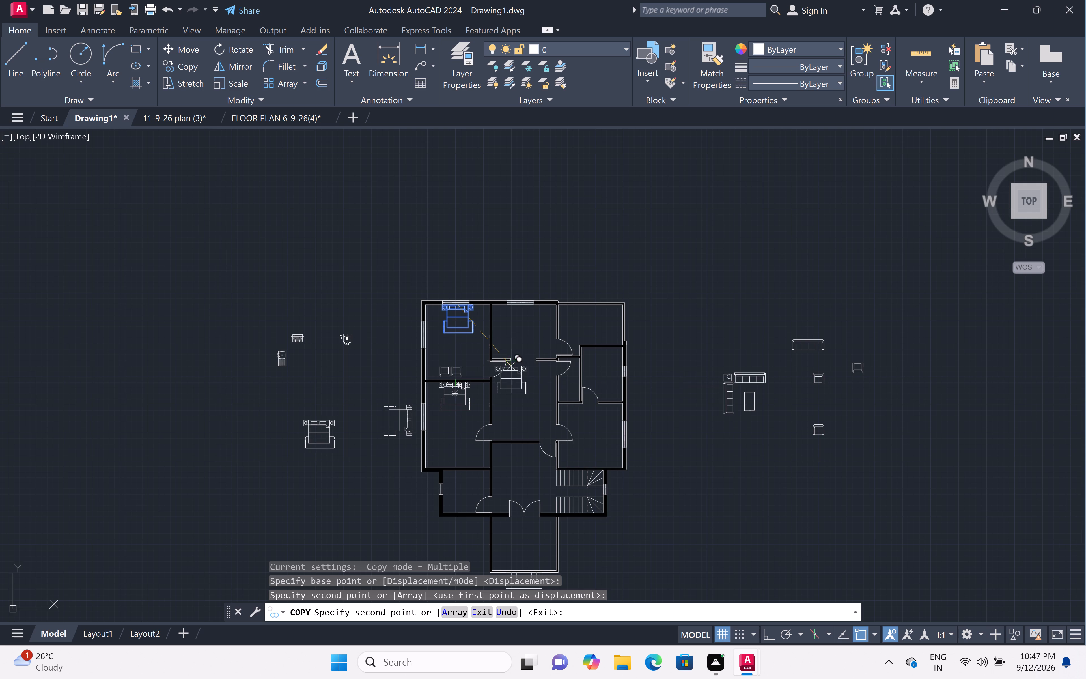
key(Escape)
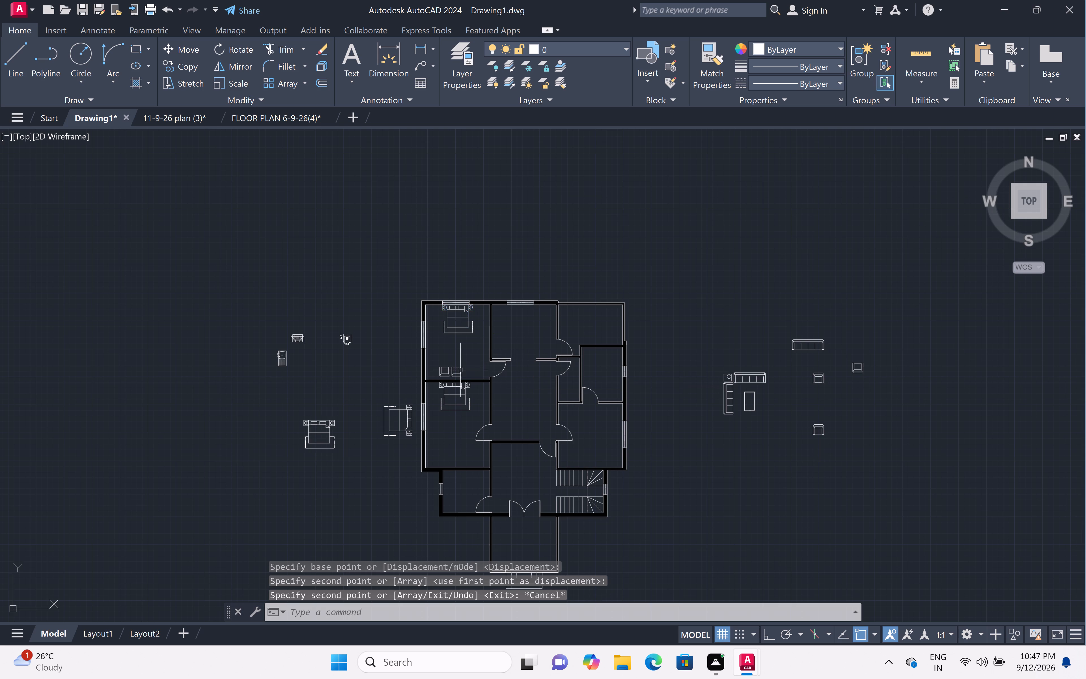
Copy the pair of single-seat sofas from the top-left bedroom into the bedroom below, near its lower wall.
scroll(447, 373, up, 4)
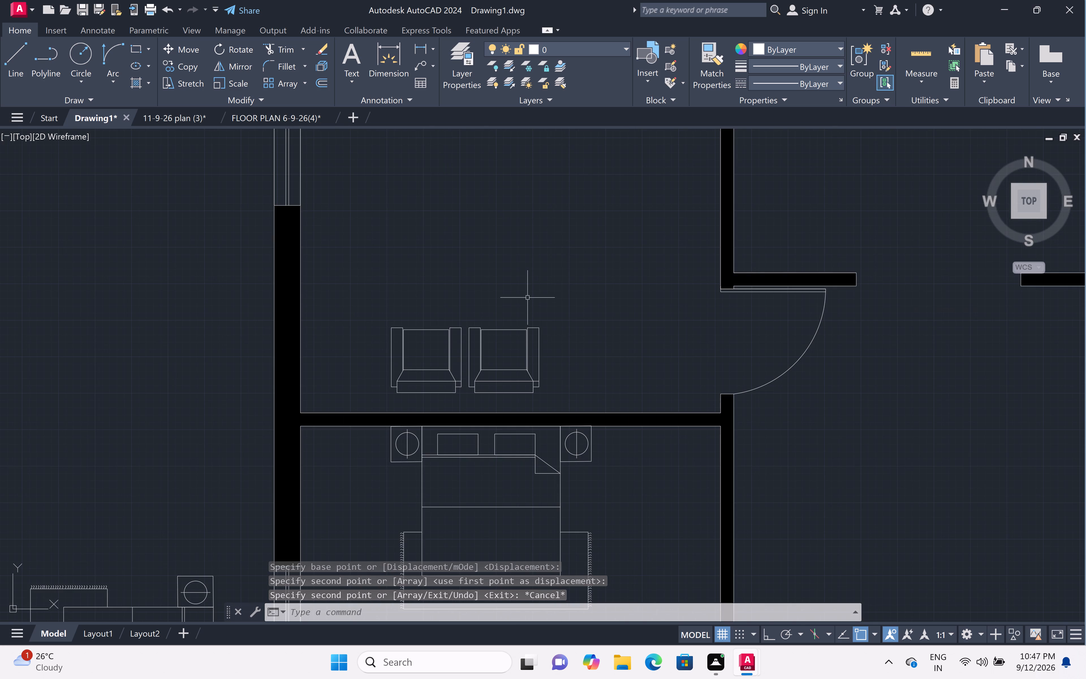
click(581, 308)
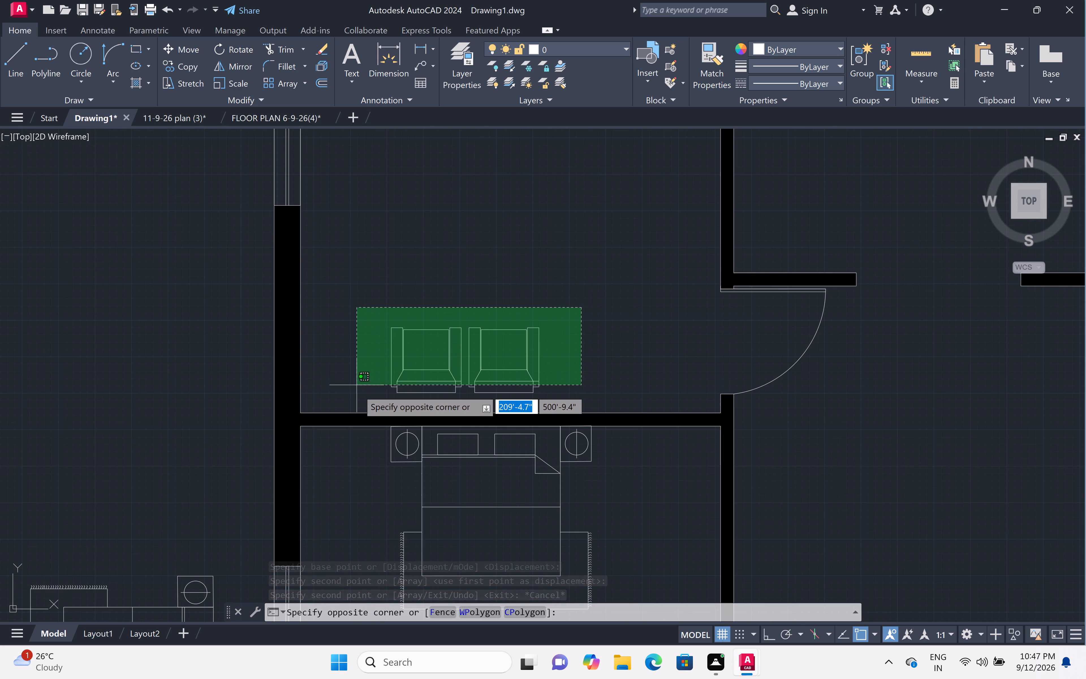
click(363, 399)
text(co)
key(space)
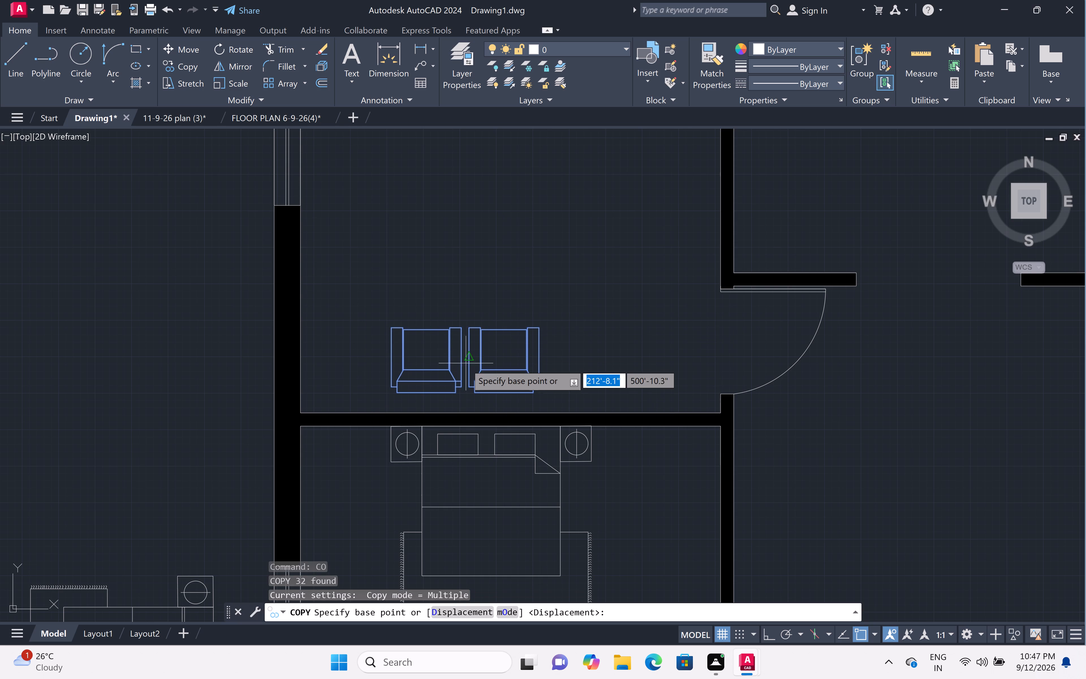
click(466, 387)
scroll(456, 428, down, 5)
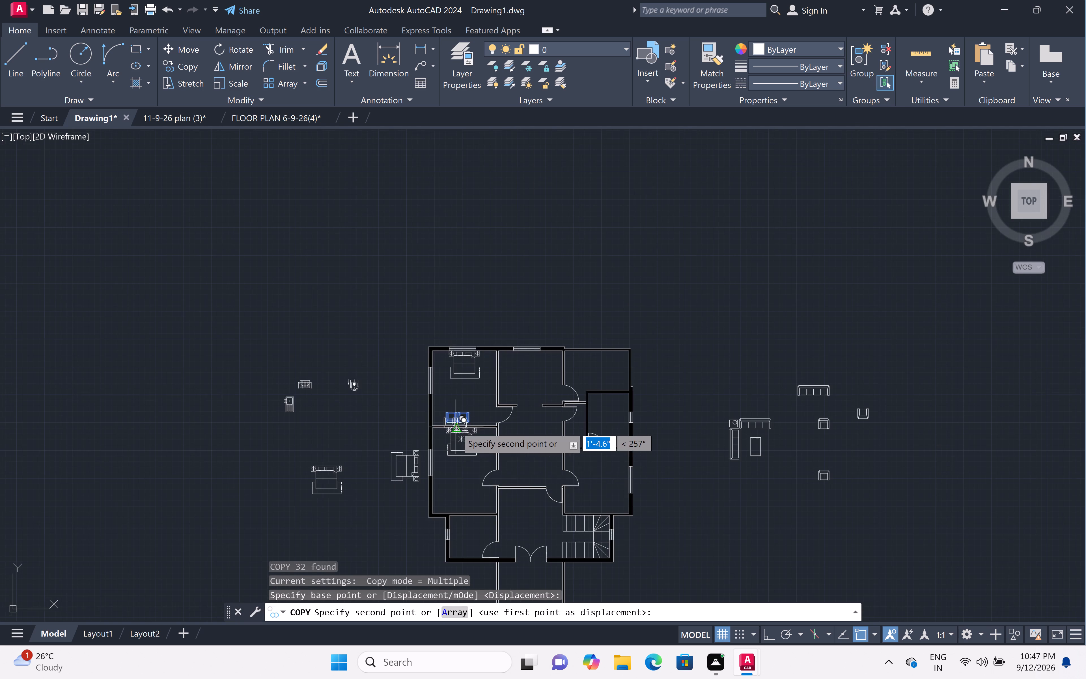
scroll(454, 506, up, 4)
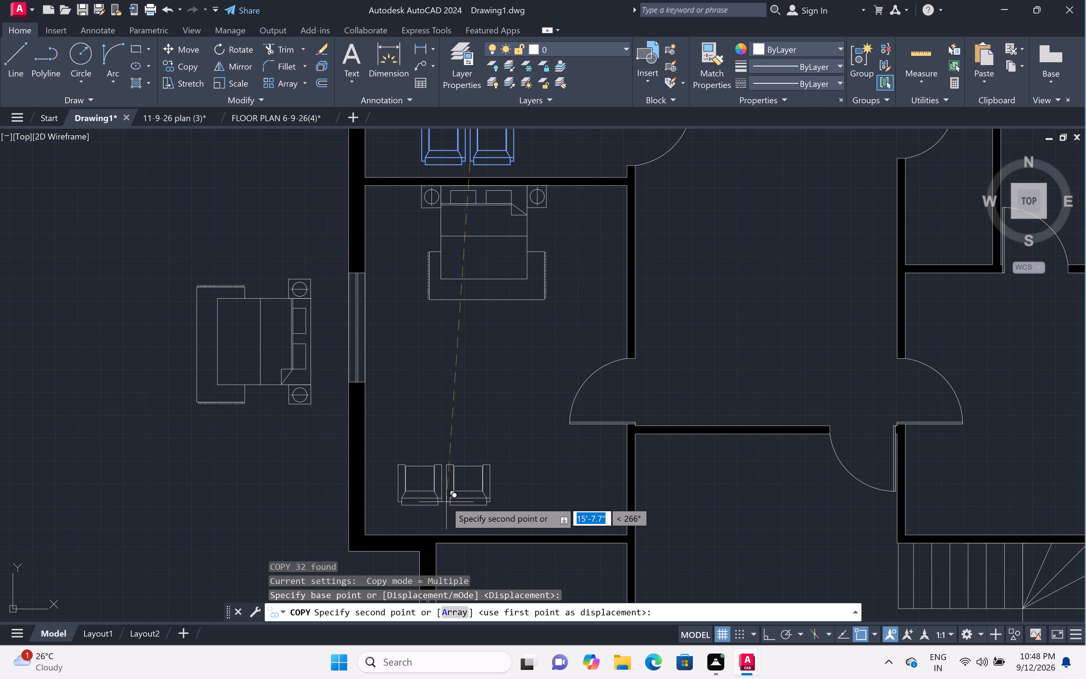
click(442, 509)
scroll(464, 446, down, 2)
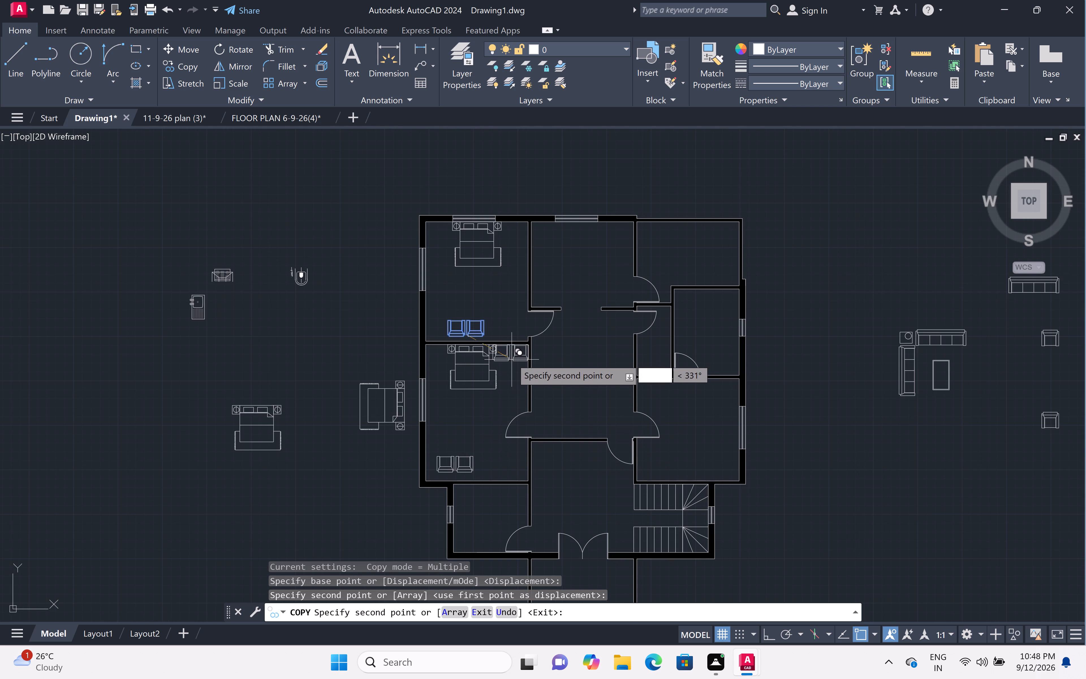
key(Escape)
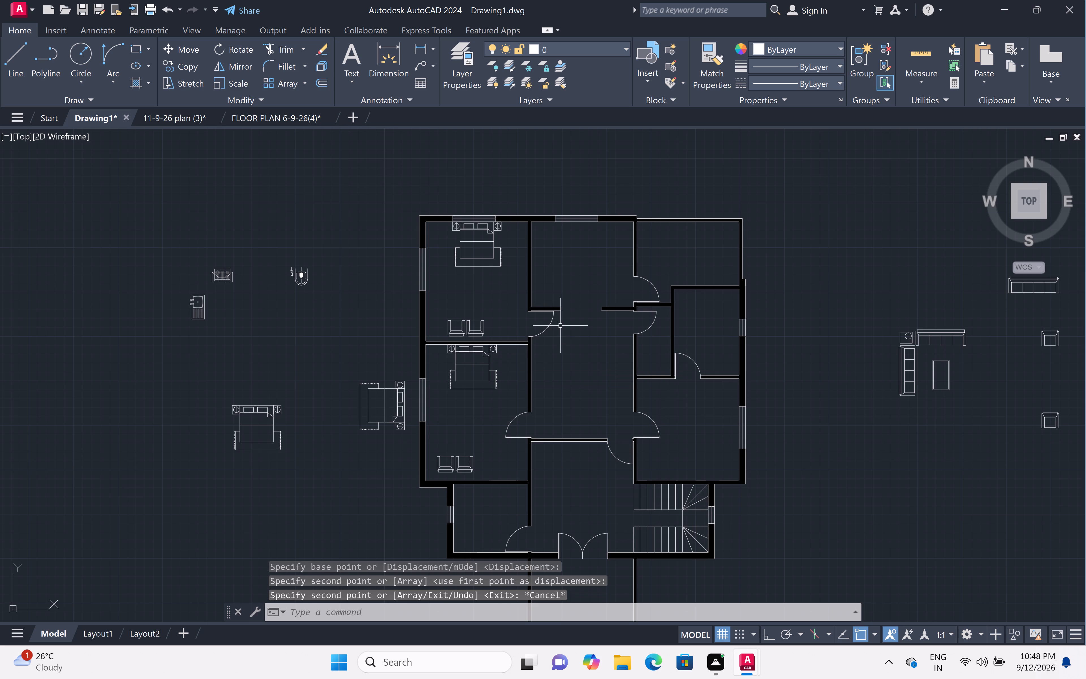
With Ortho on, draw an L-shaped line in the top-middle room, about 7 ft up from its lower wall and about 10'-7" across to the right wall.
scroll(538, 290, up, 2)
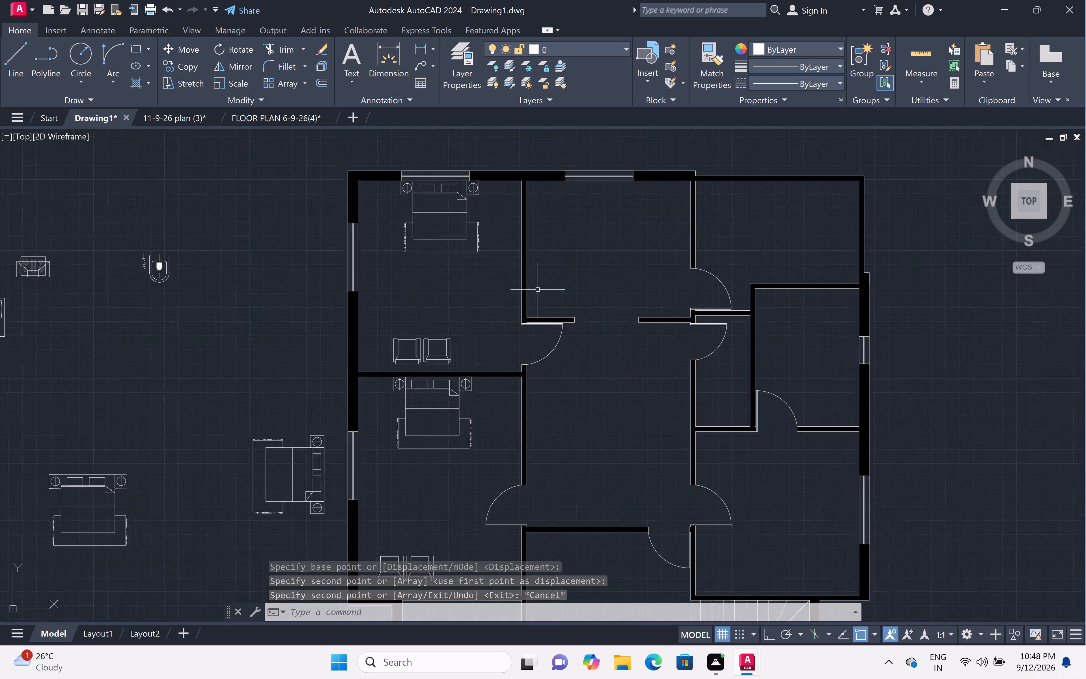
scroll(553, 291, down, 1)
text(l)
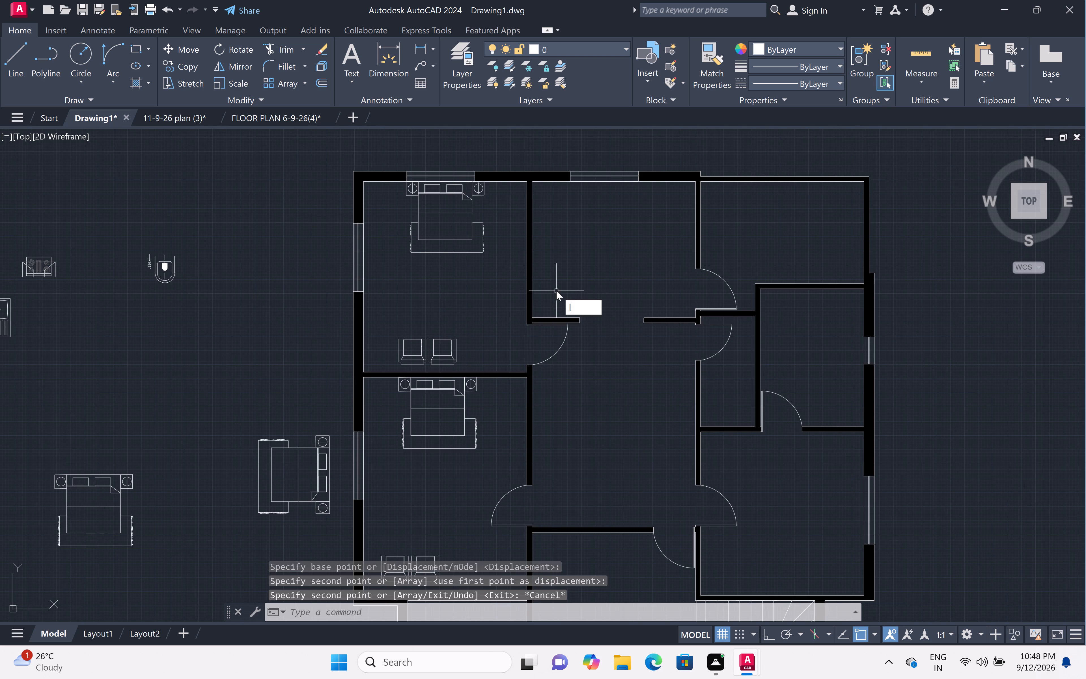
key(space)
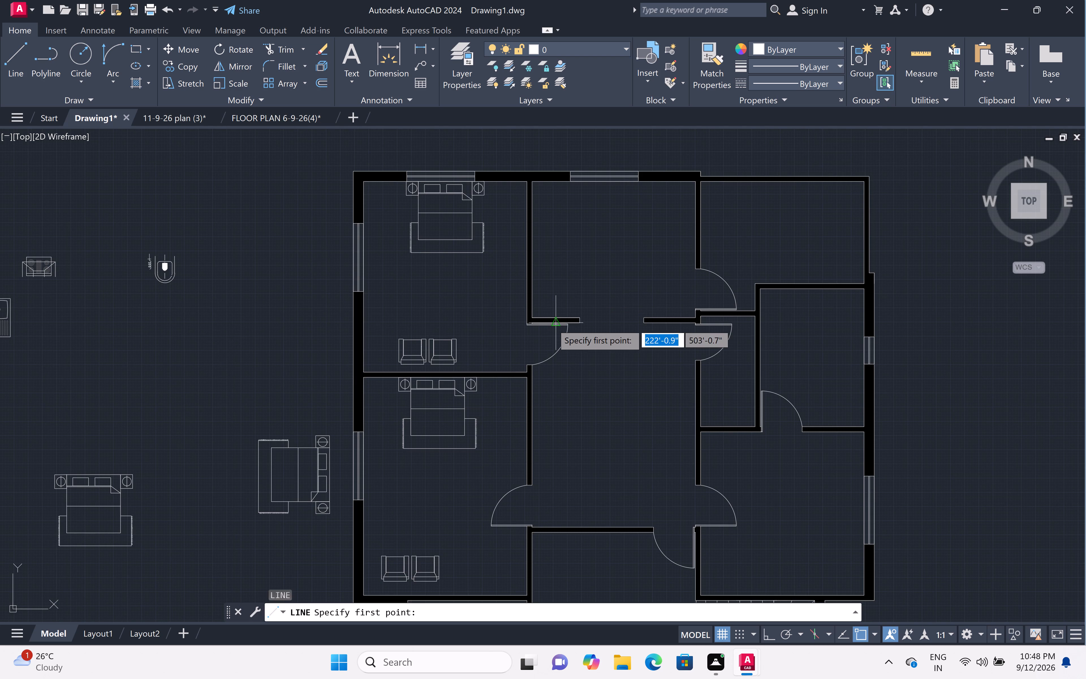
drag(553, 315, 553, 312)
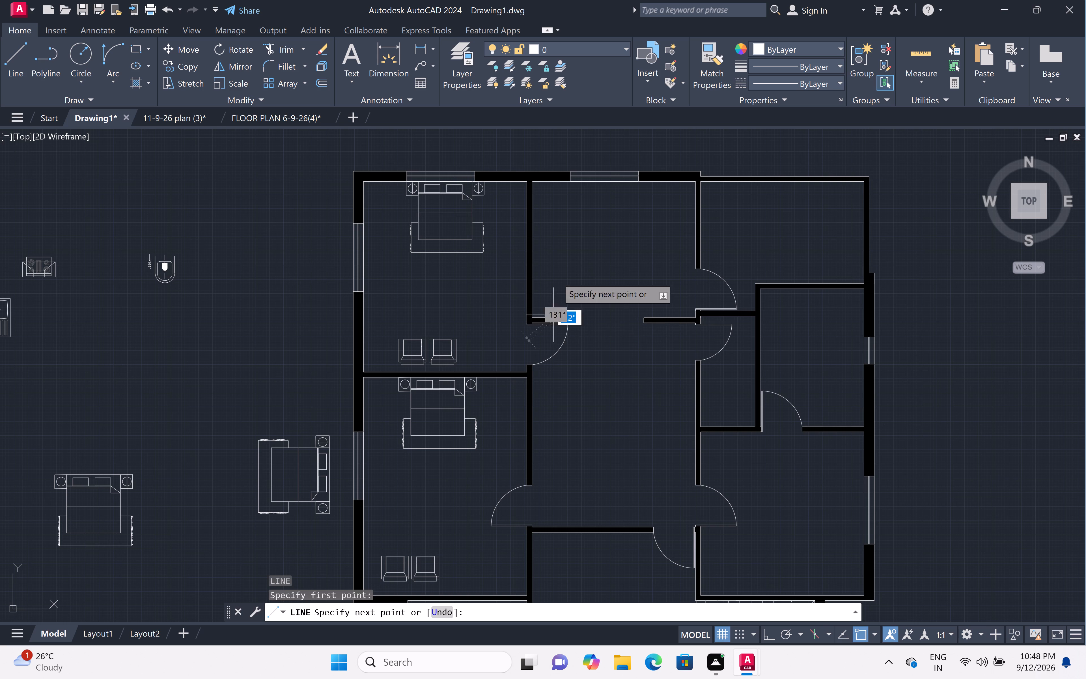
key(F8)
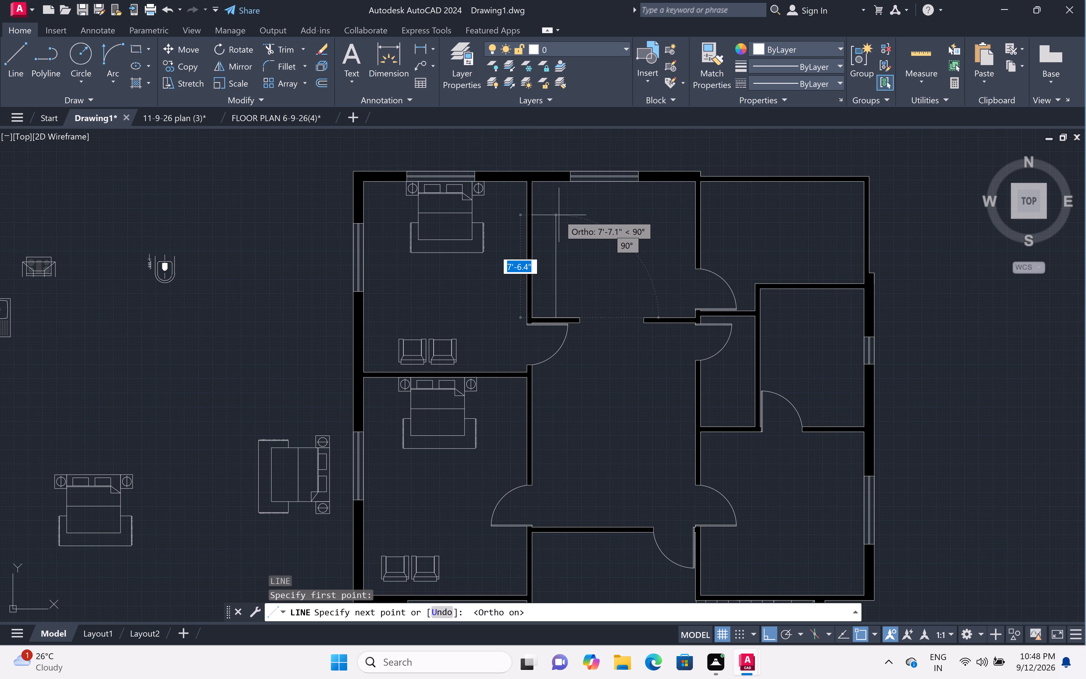
click(558, 218)
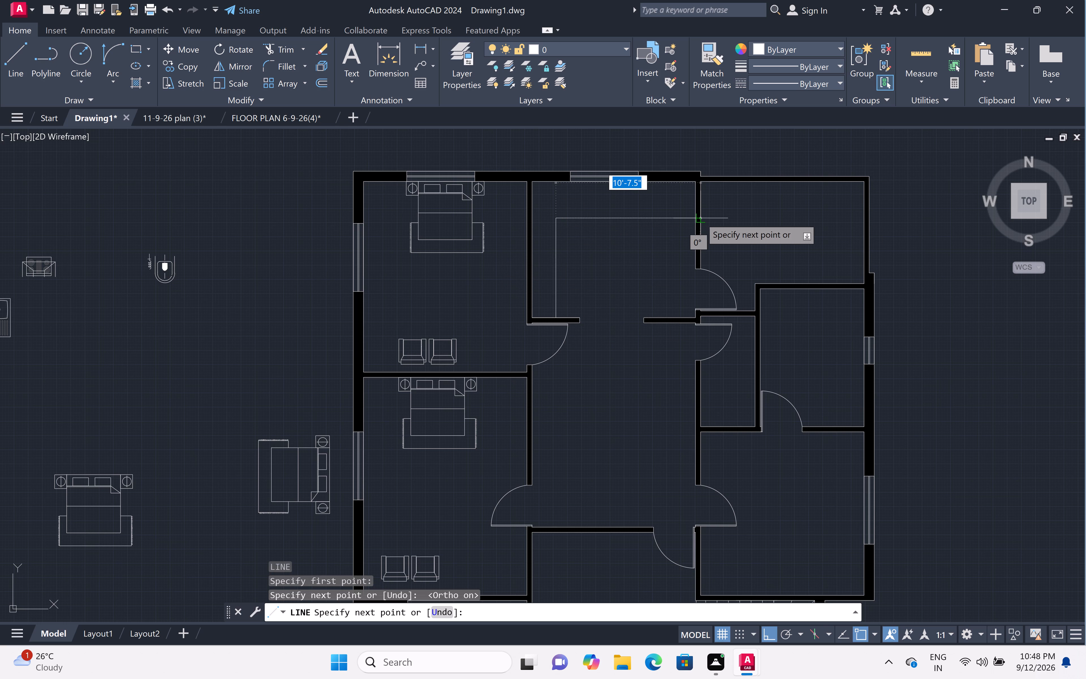
scroll(696, 218, up, 2)
click(695, 218)
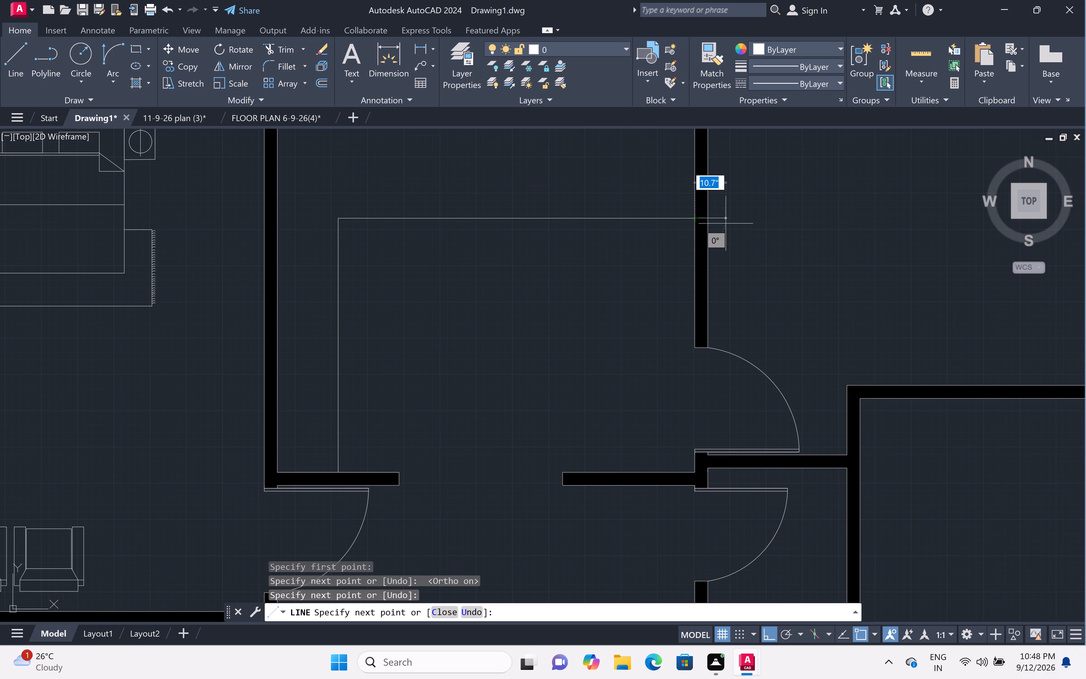
key(Escape)
Rotate the loose four-seat sofa beside the round-topped side table by 270° about its lower-right corner, so its back faces right.
scroll(726, 224, down, 3)
middle_drag(696, 261, 697, 260)
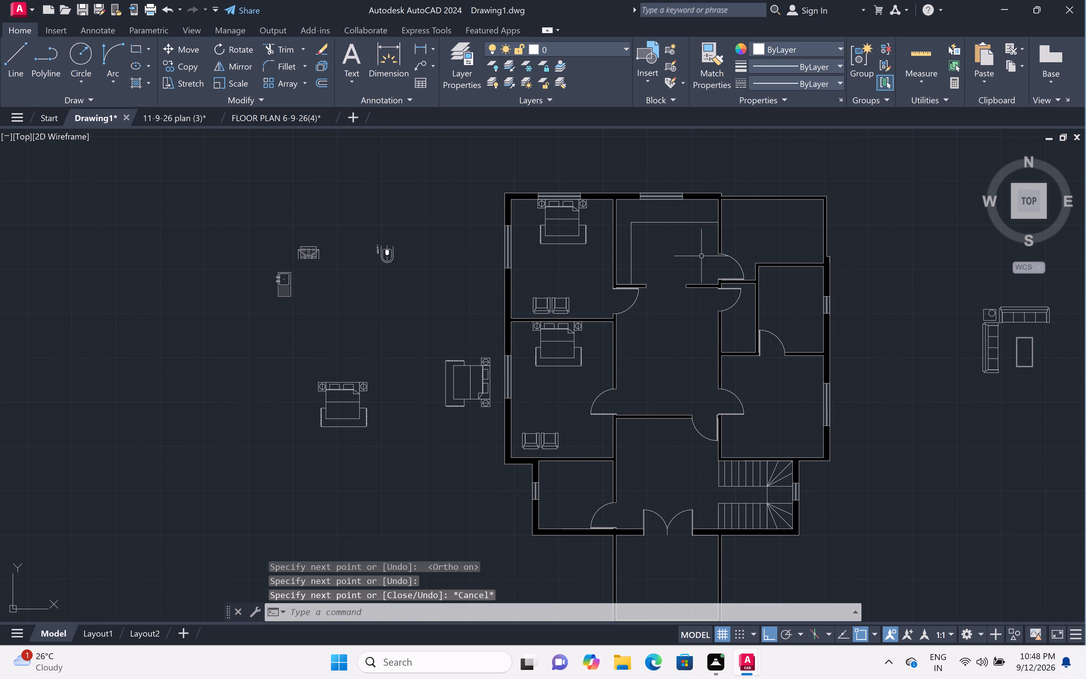
middle_drag(697, 260, 587, 278)
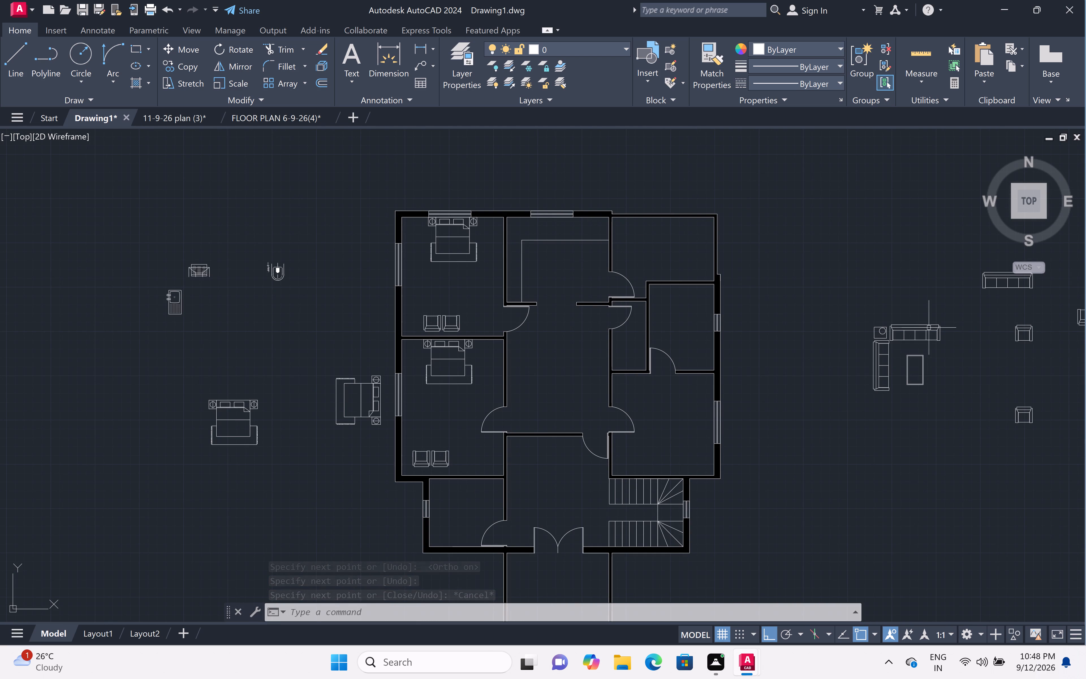
scroll(919, 336, up, 3)
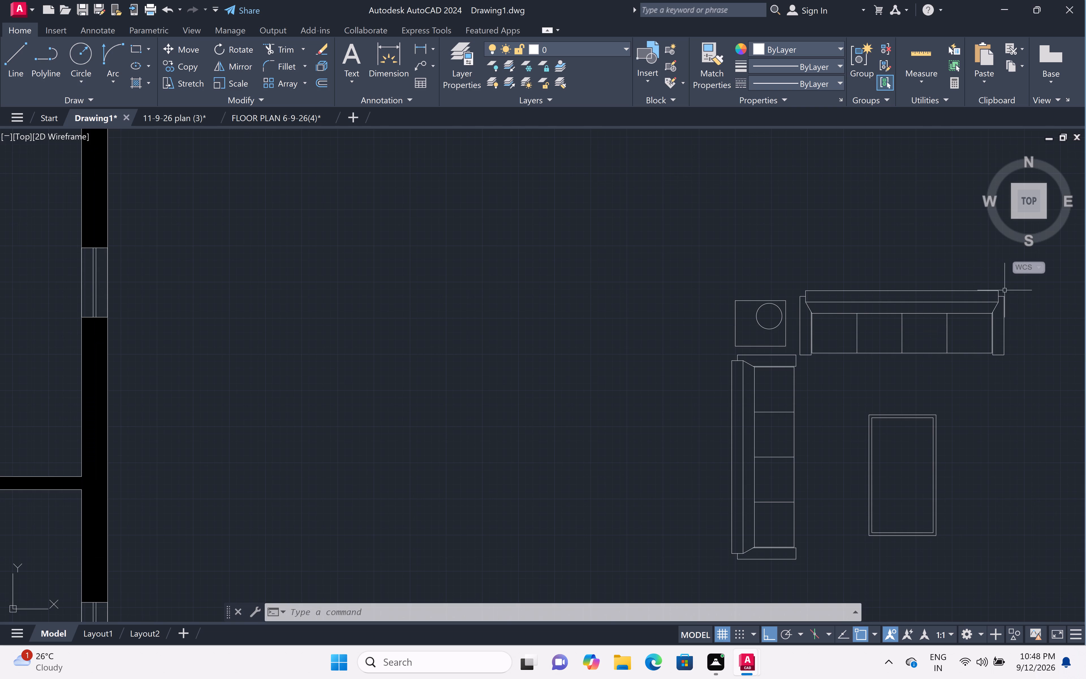
middle_drag(1035, 419, 844, 439)
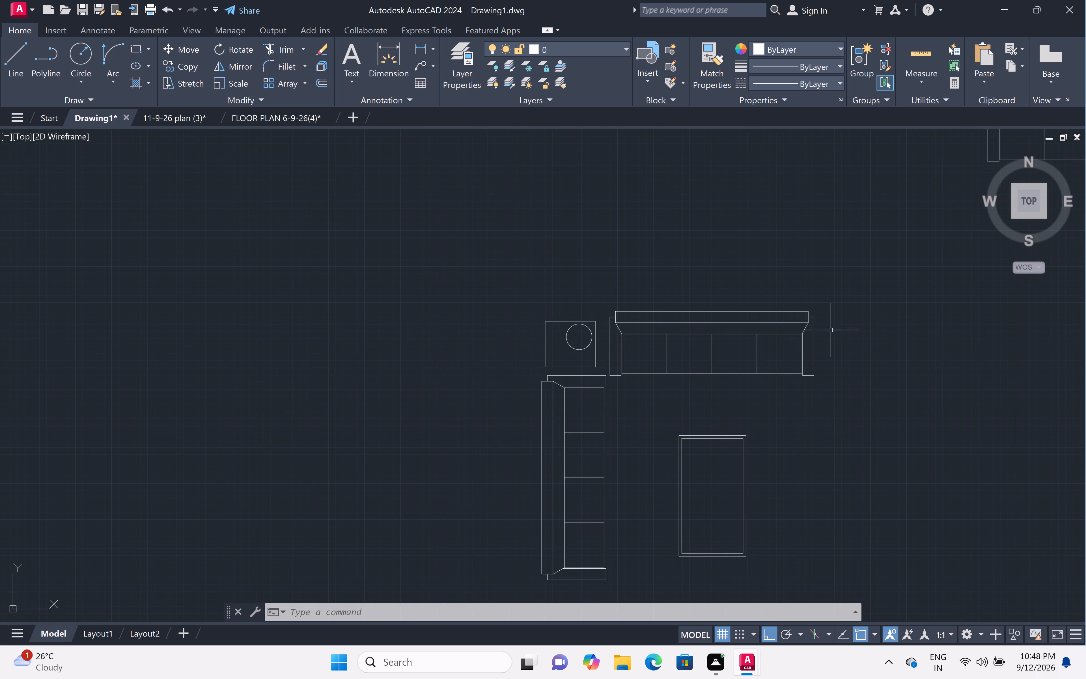
click(835, 305)
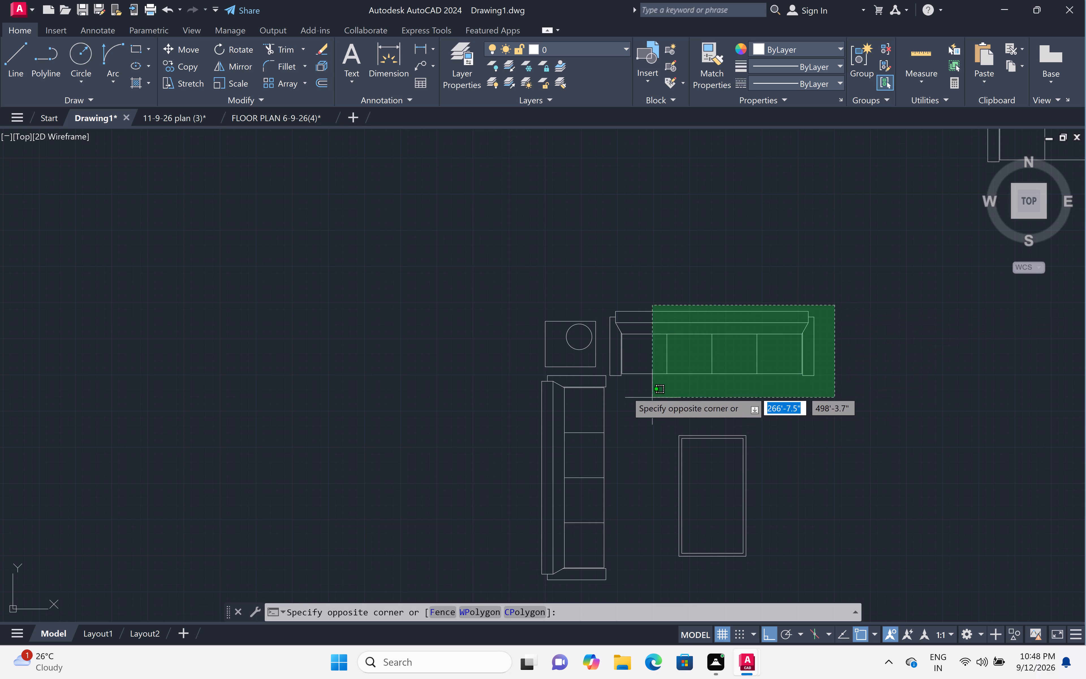
click(619, 387)
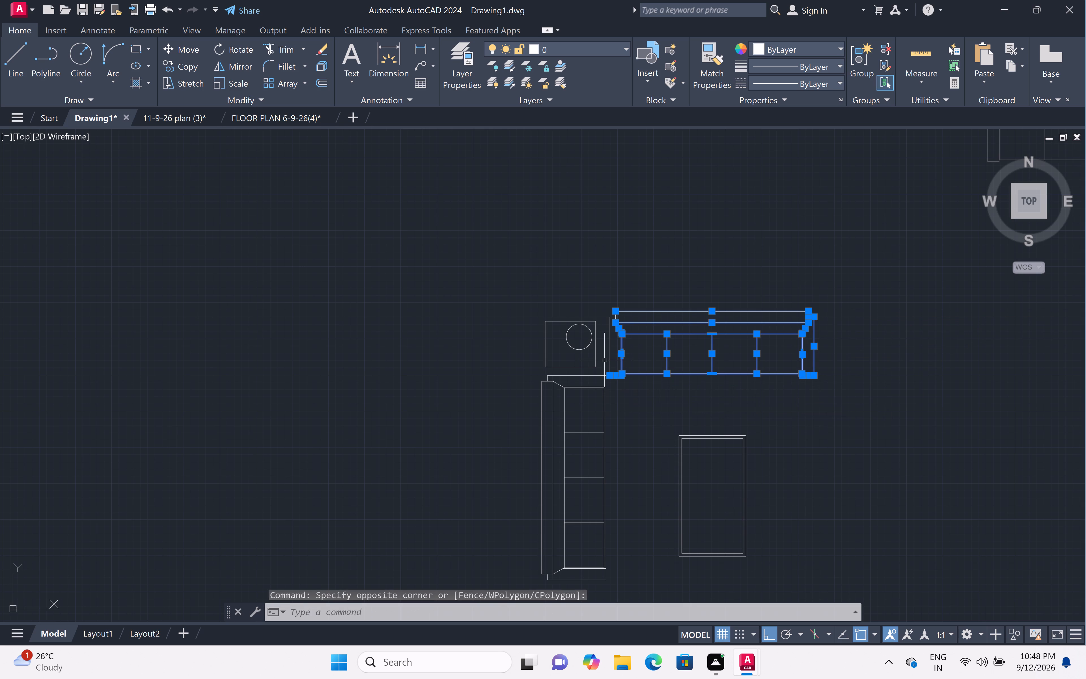
scroll(604, 360, up, 4)
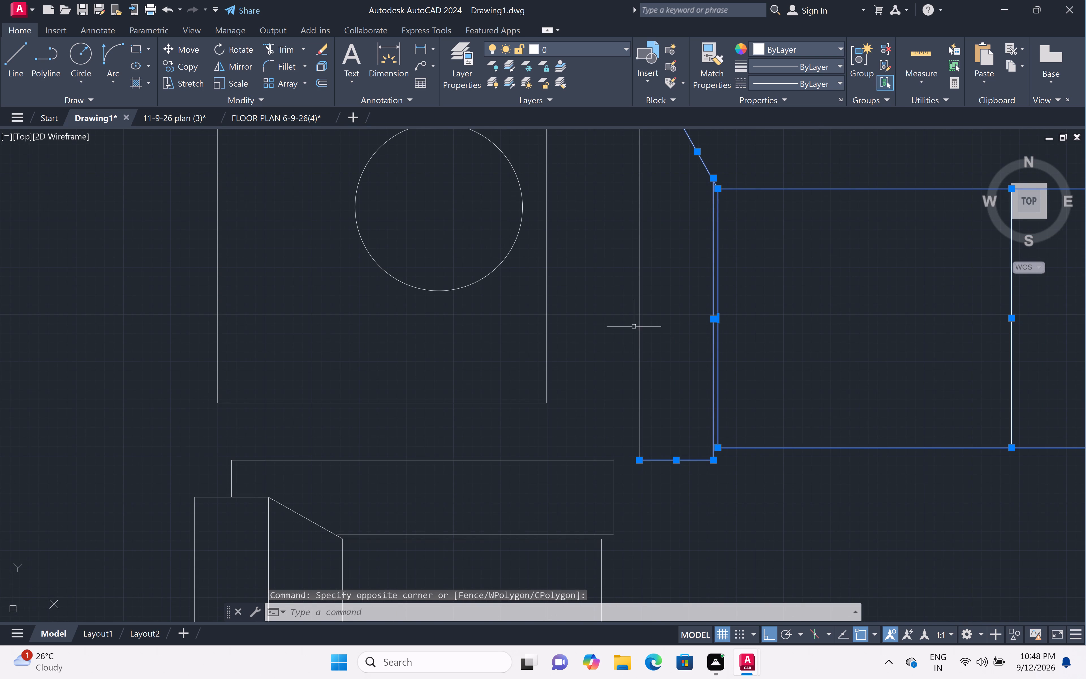
click(638, 331)
scroll(663, 318, down, 2)
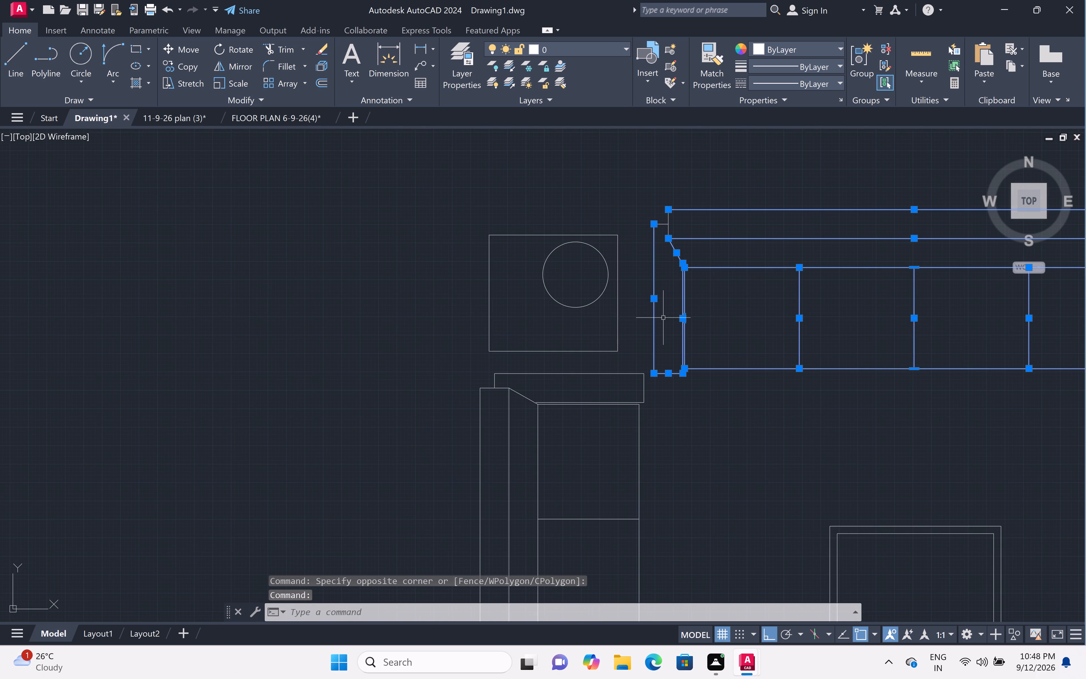
middle_drag(664, 319, 669, 375)
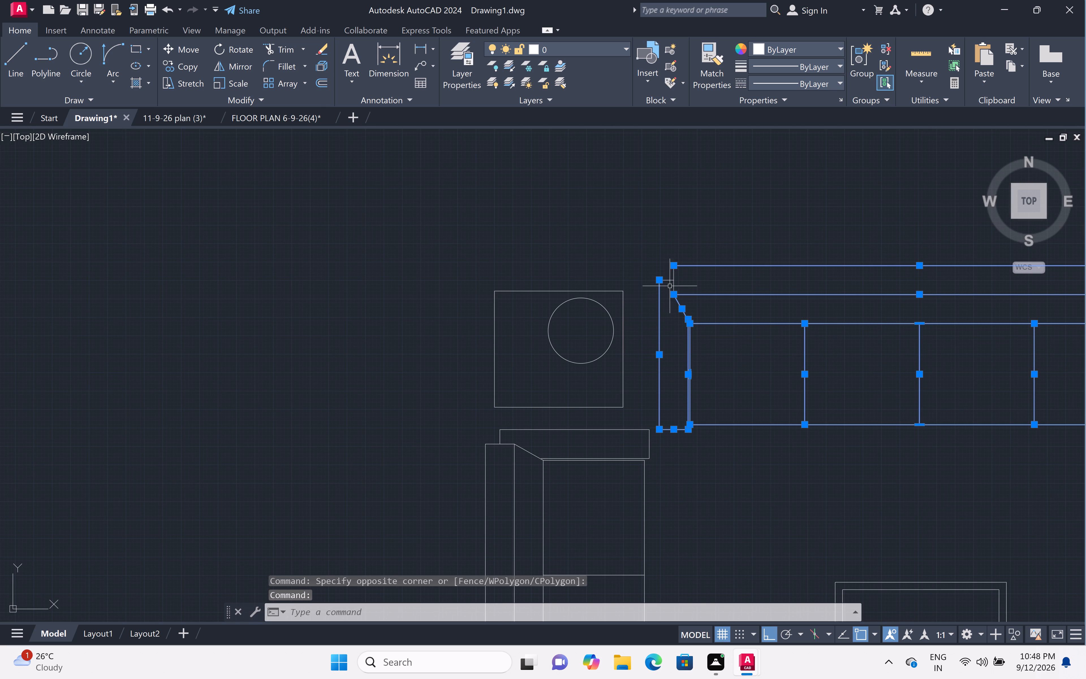
scroll(669, 279, up, 3)
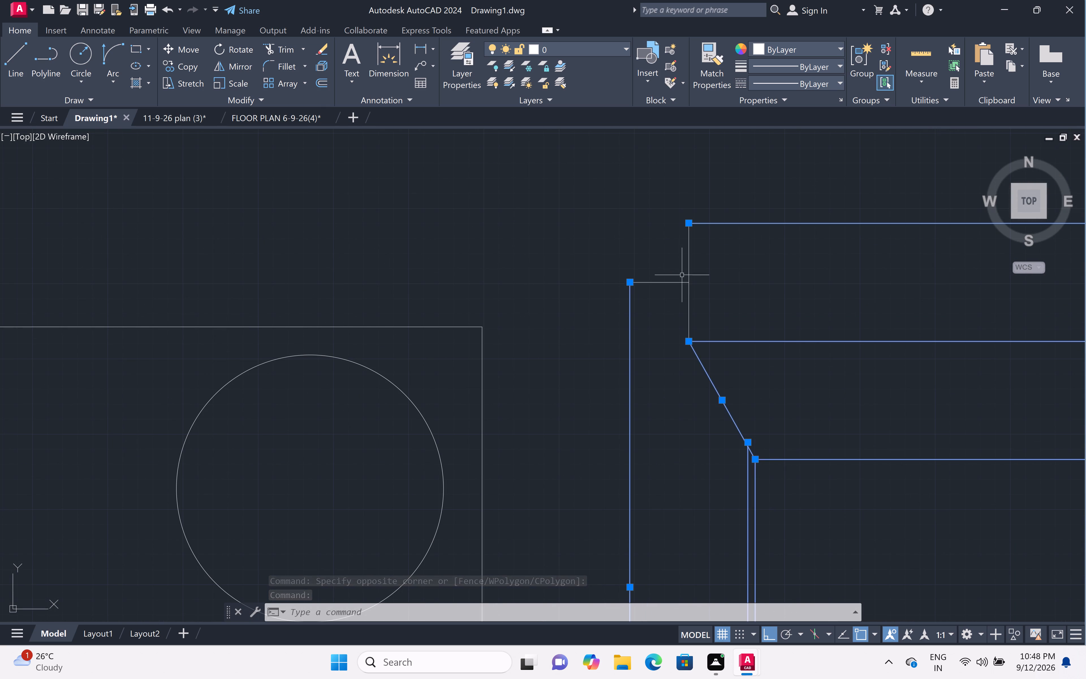
click(744, 167)
click(619, 353)
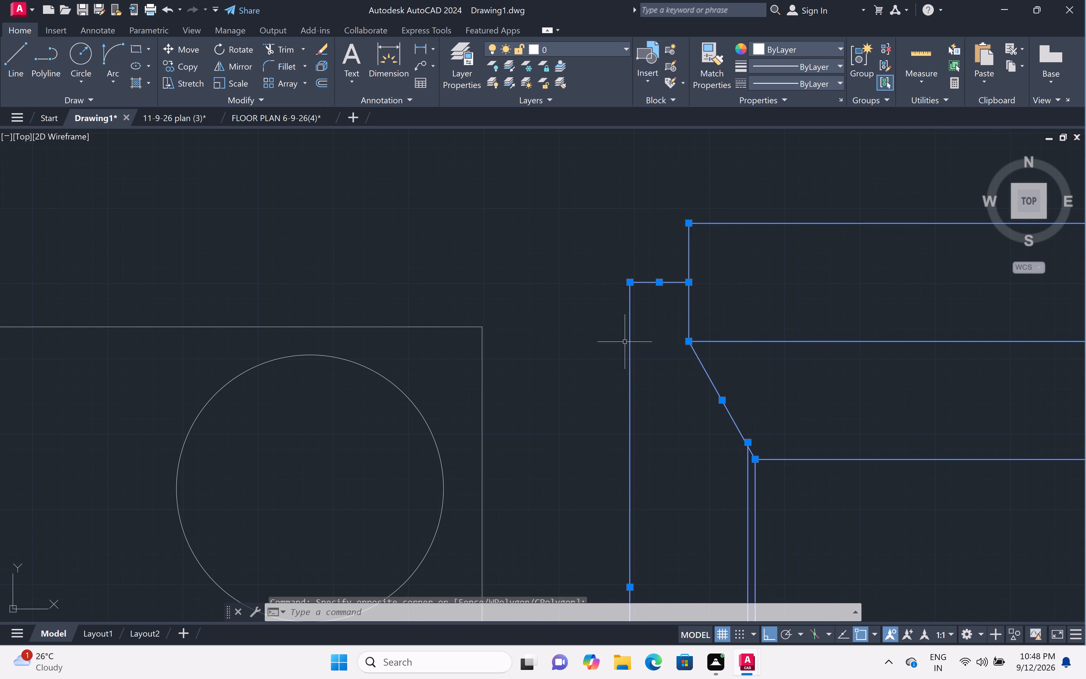
scroll(665, 284, down, 6)
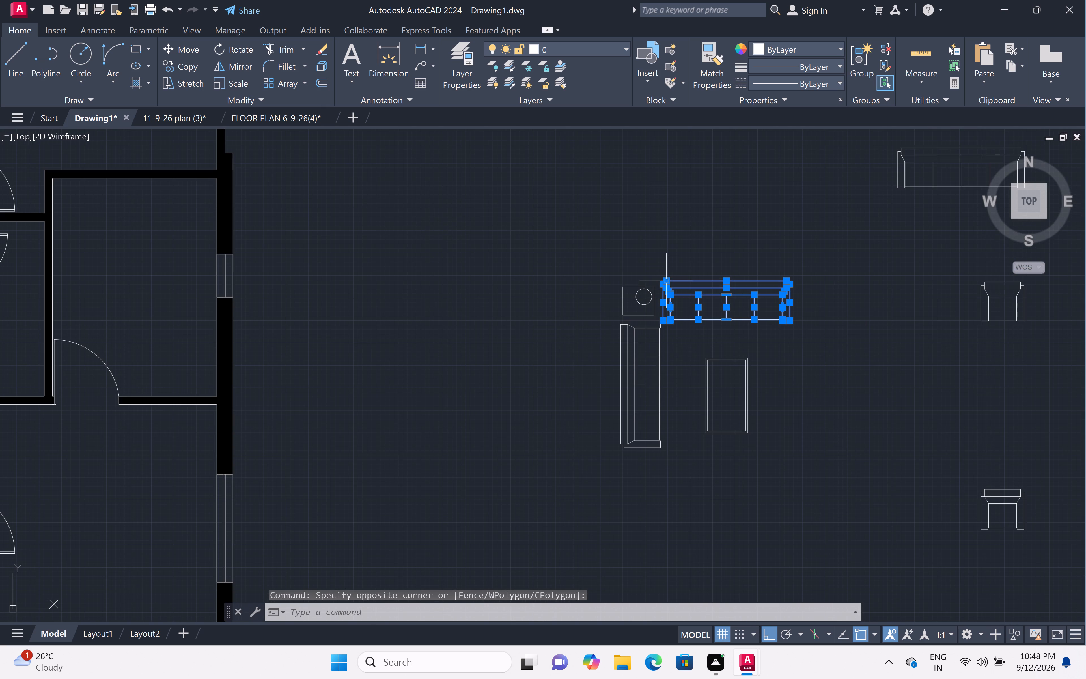
click(237, 48)
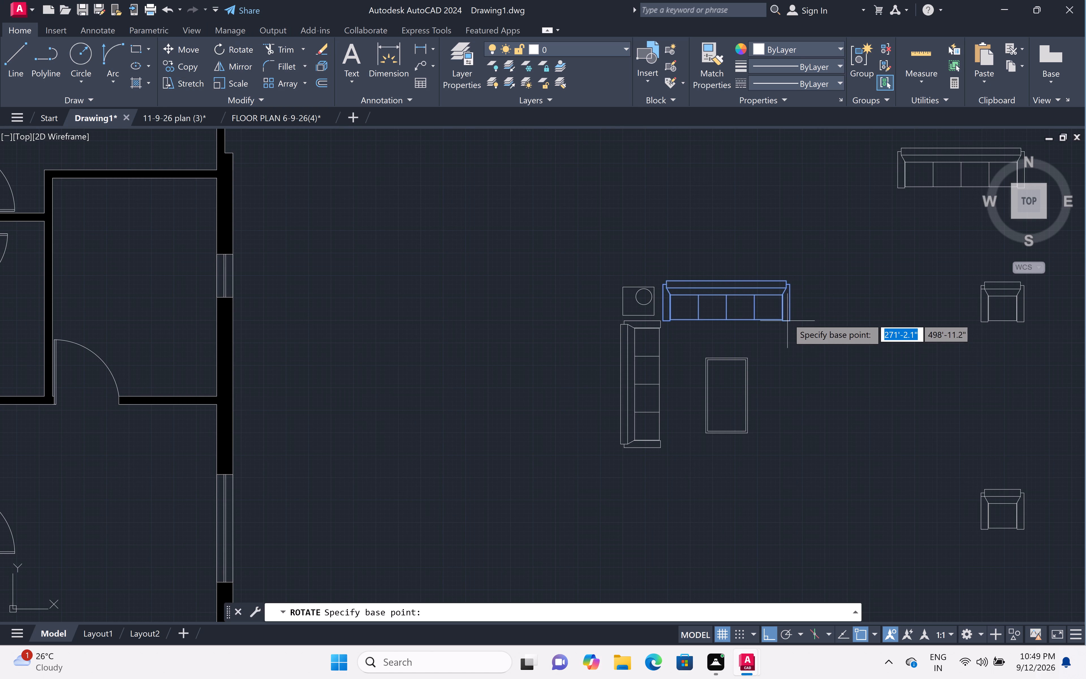
click(789, 316)
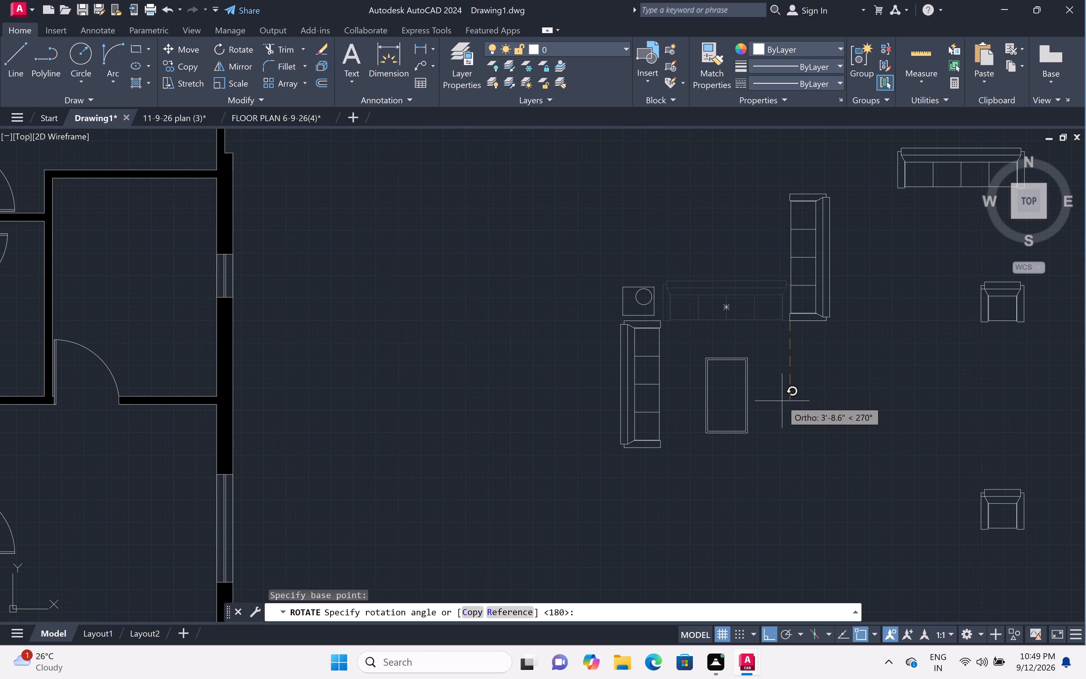
click(782, 401)
scroll(789, 271, down, 1)
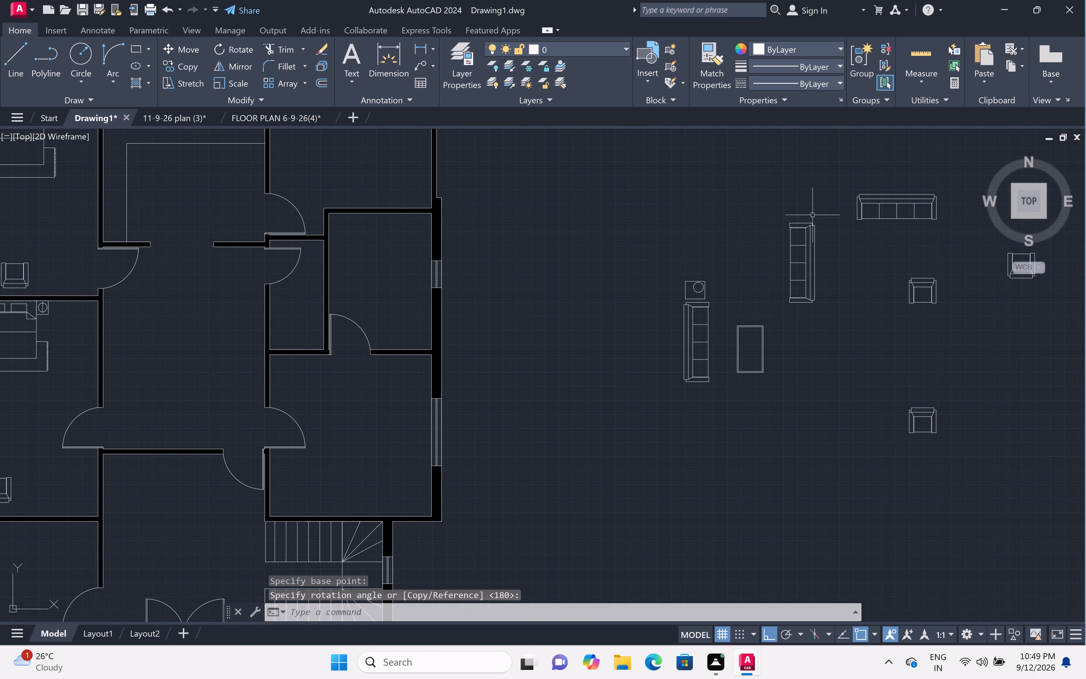
Copy the rotated four-seat sofa into the central hall, just off its right wall between the two doors, with Ortho off.
click(820, 217)
click(772, 321)
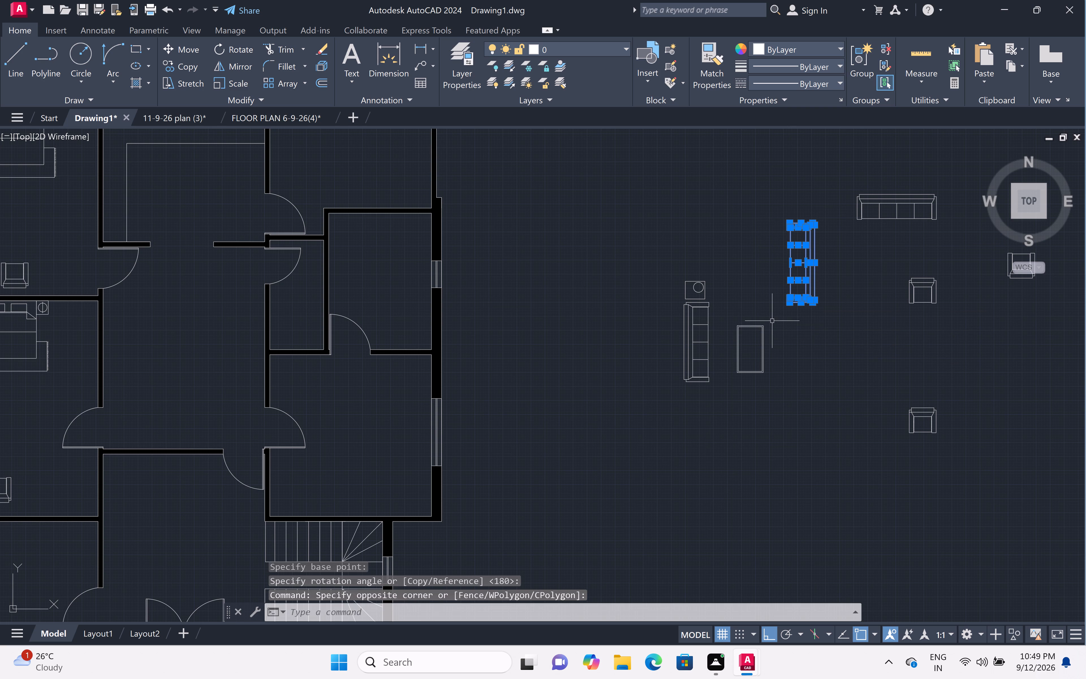
text(co)
key(space)
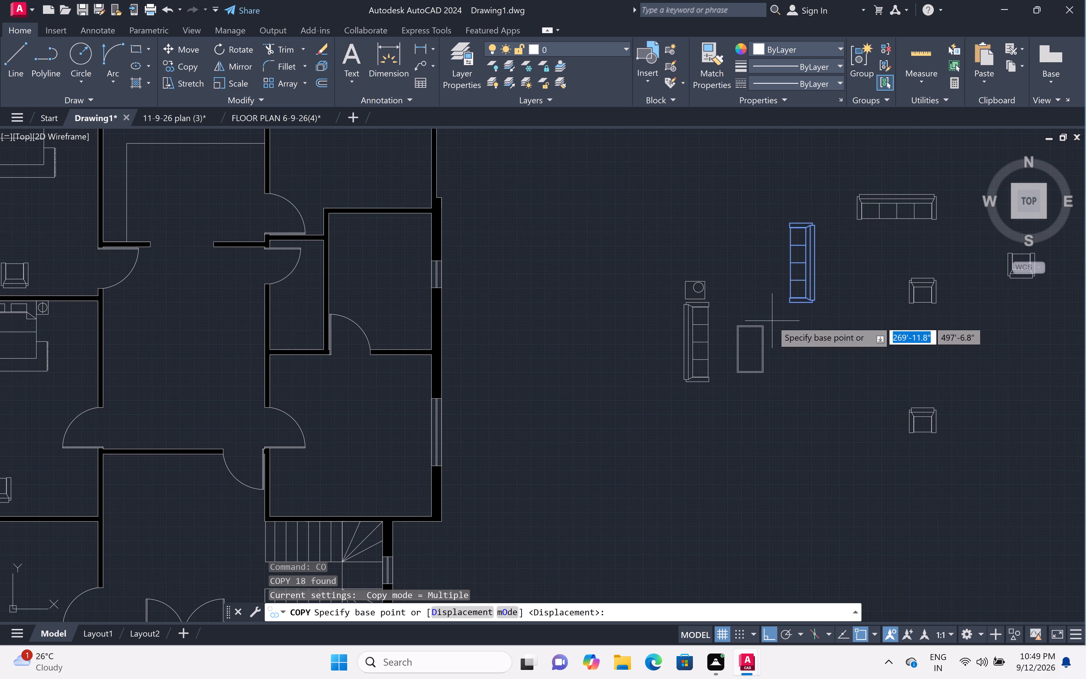
click(815, 259)
scroll(525, 272, down, 2)
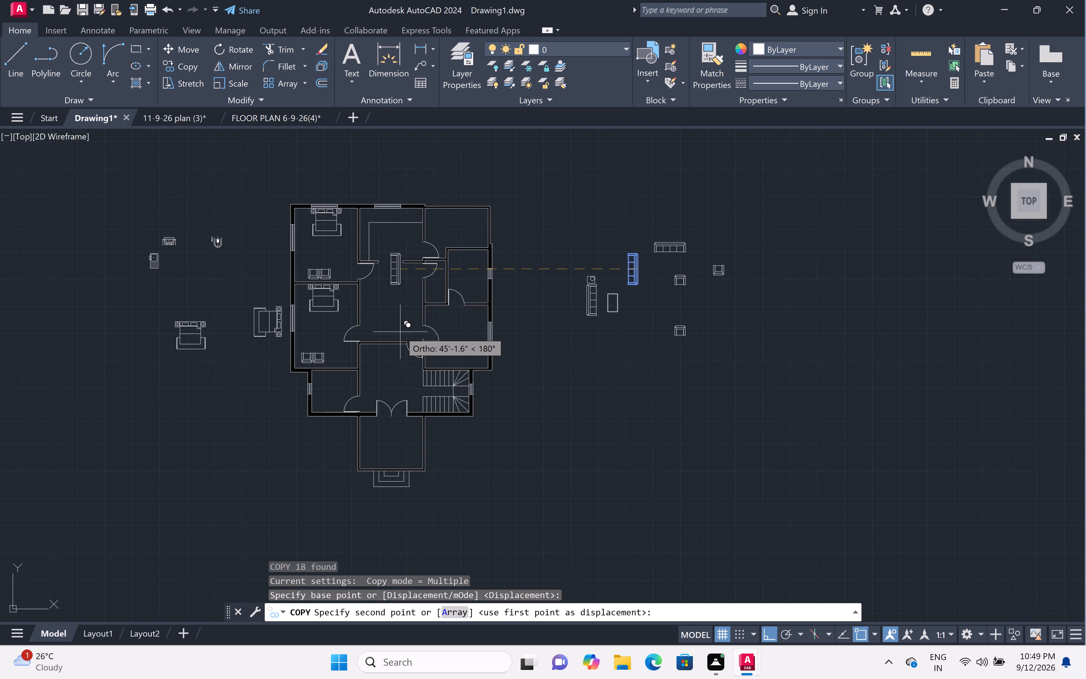
key(F8)
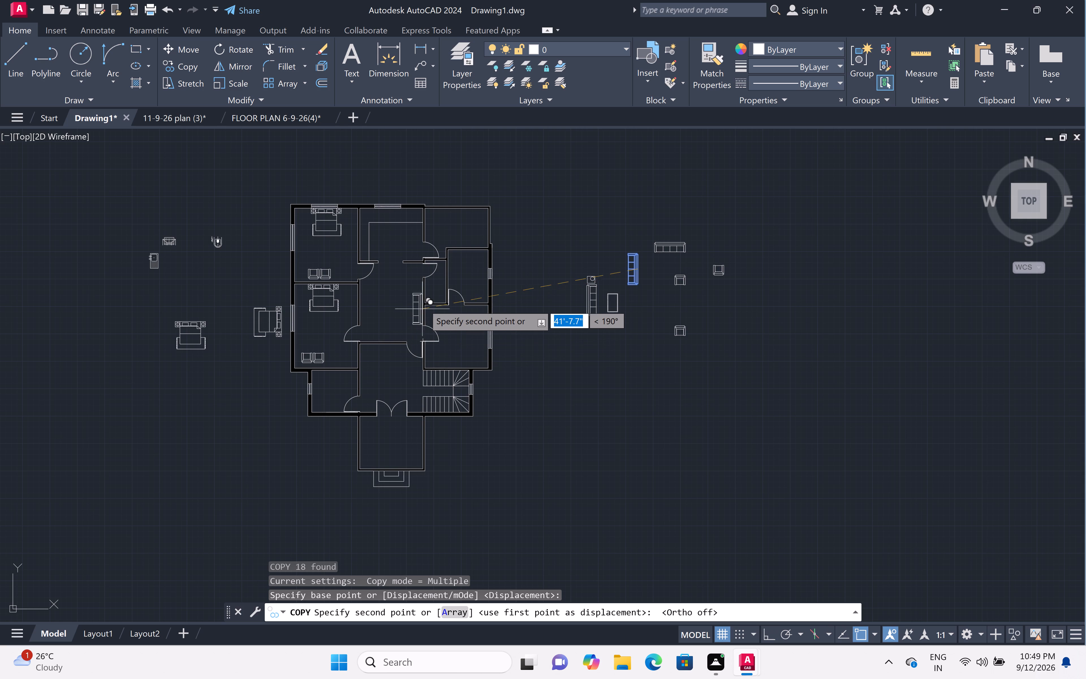
scroll(426, 302, up, 3)
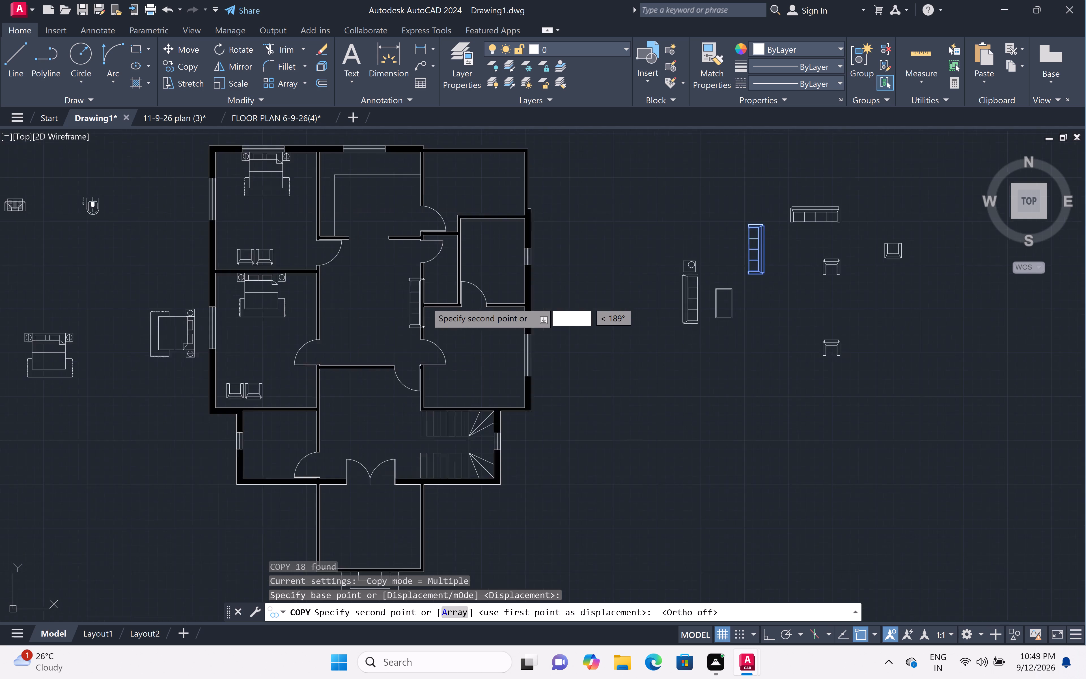
scroll(426, 302, up, 1)
scroll(387, 291, down, 1)
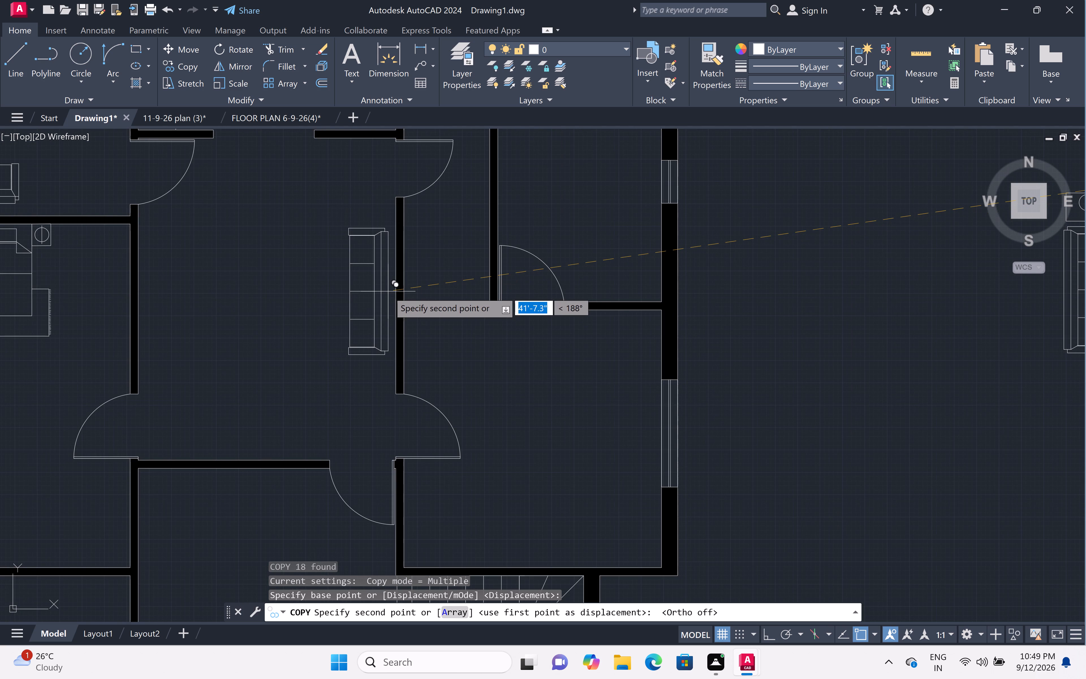
click(388, 291)
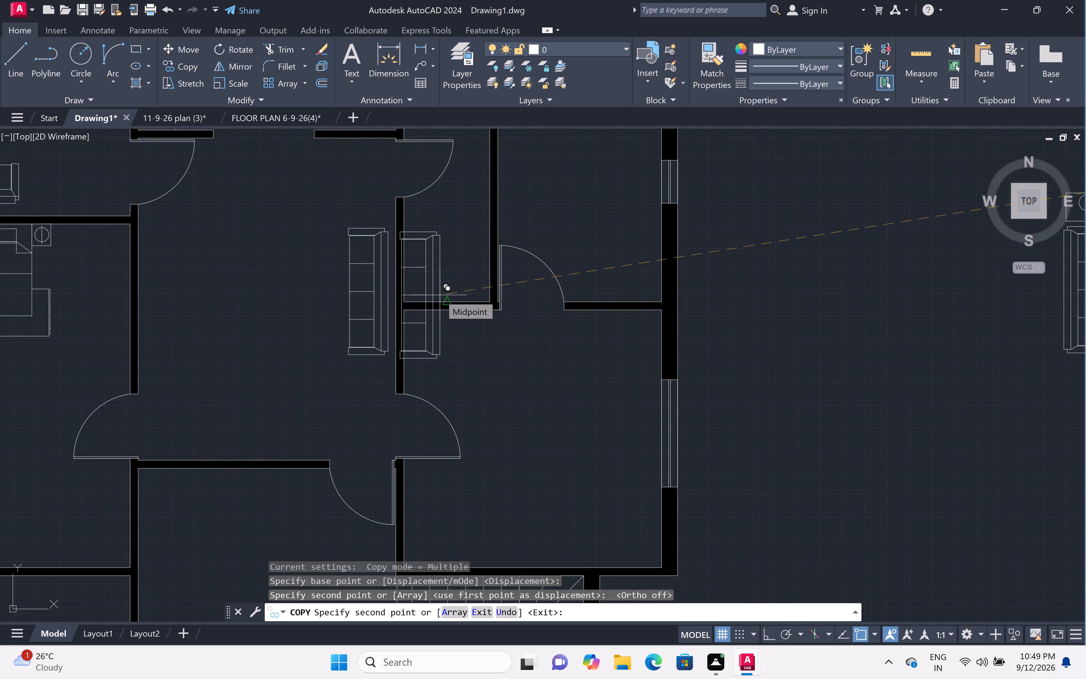
scroll(440, 295, down, 4)
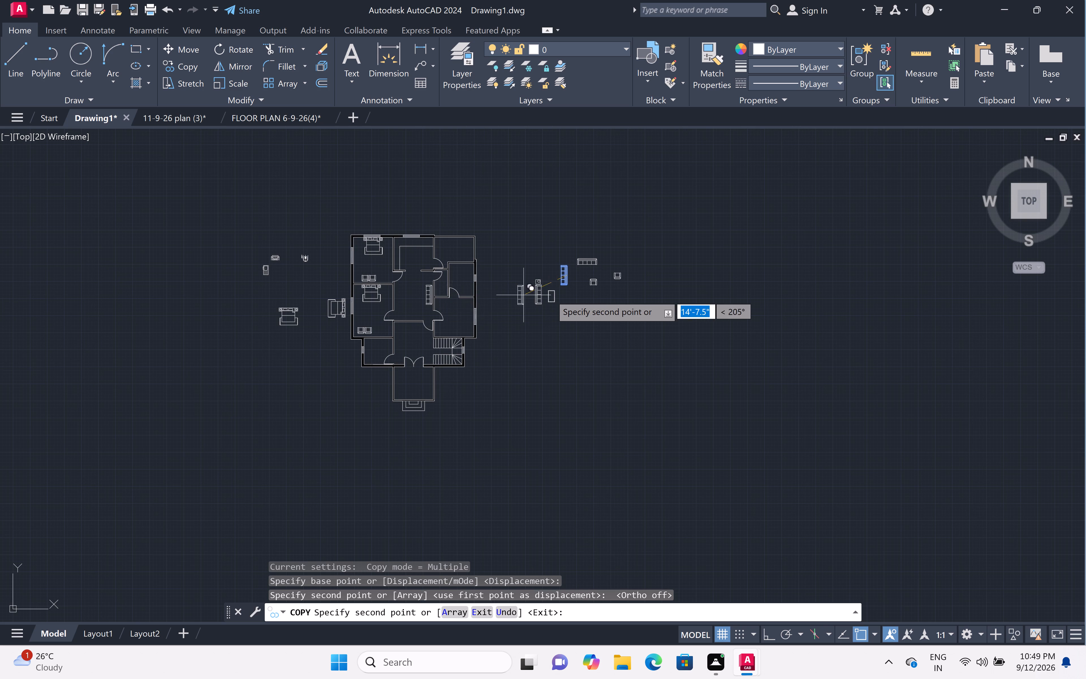
key(Escape)
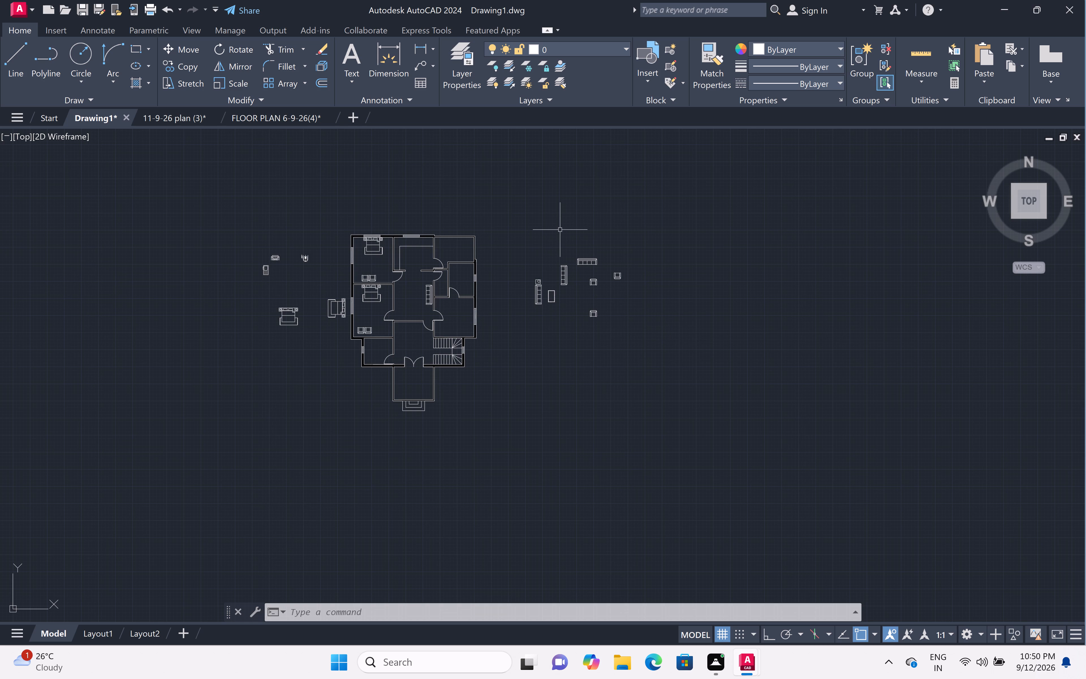
Copy the sideways double bed with side tables into the bedroom above the staircase, headboard against the right wall at the window.
scroll(576, 176, up, 2)
scroll(575, 176, down, 2)
scroll(460, 260, up, 2)
middle_drag(451, 250, 610, 201)
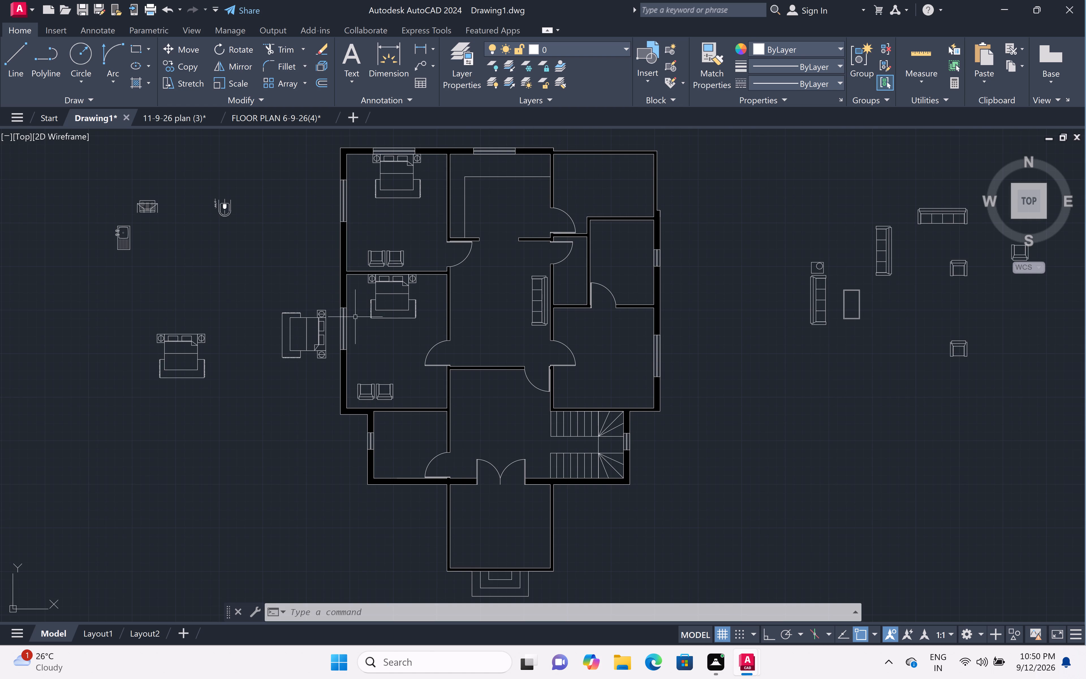
scroll(311, 329, up, 2)
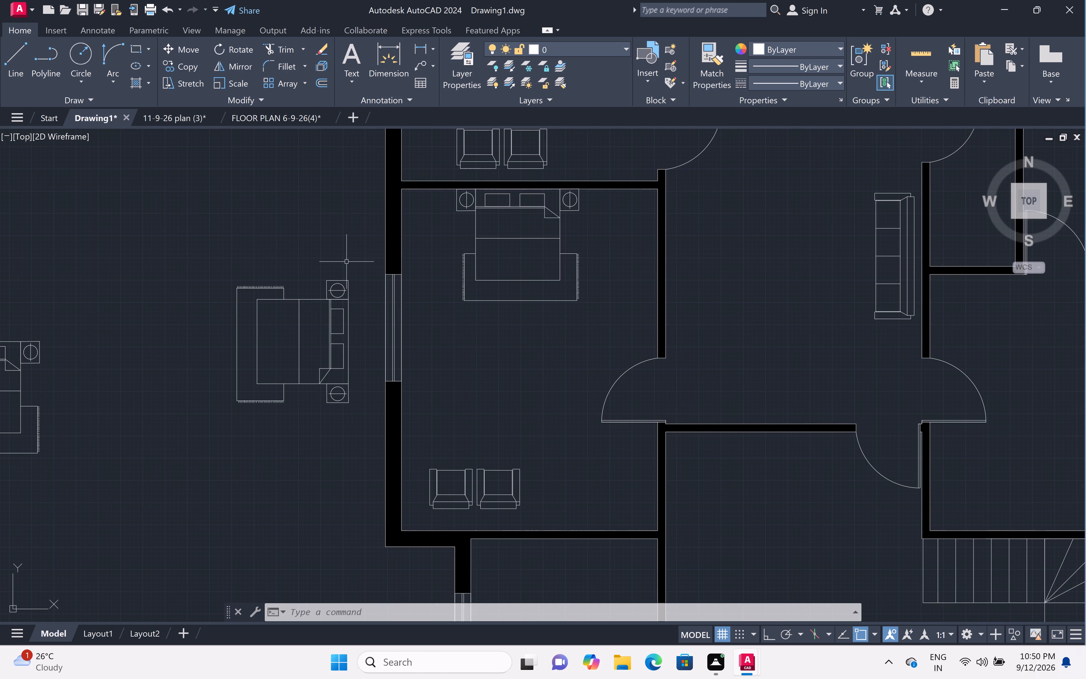
click(362, 267)
click(191, 424)
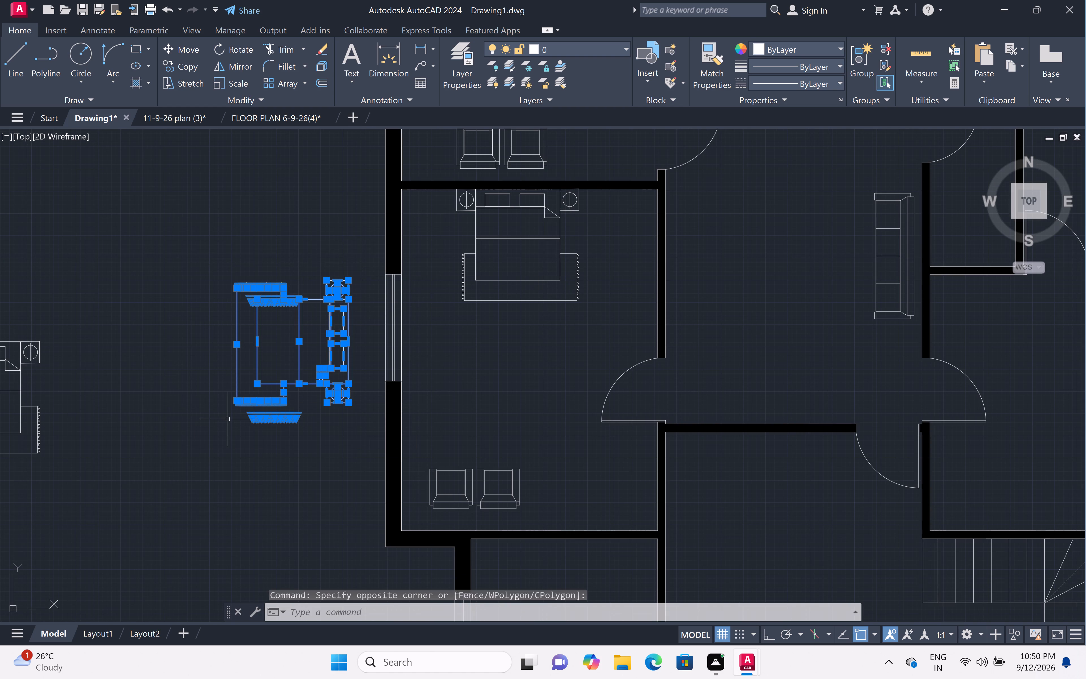
key(c)
key(o)
key(space)
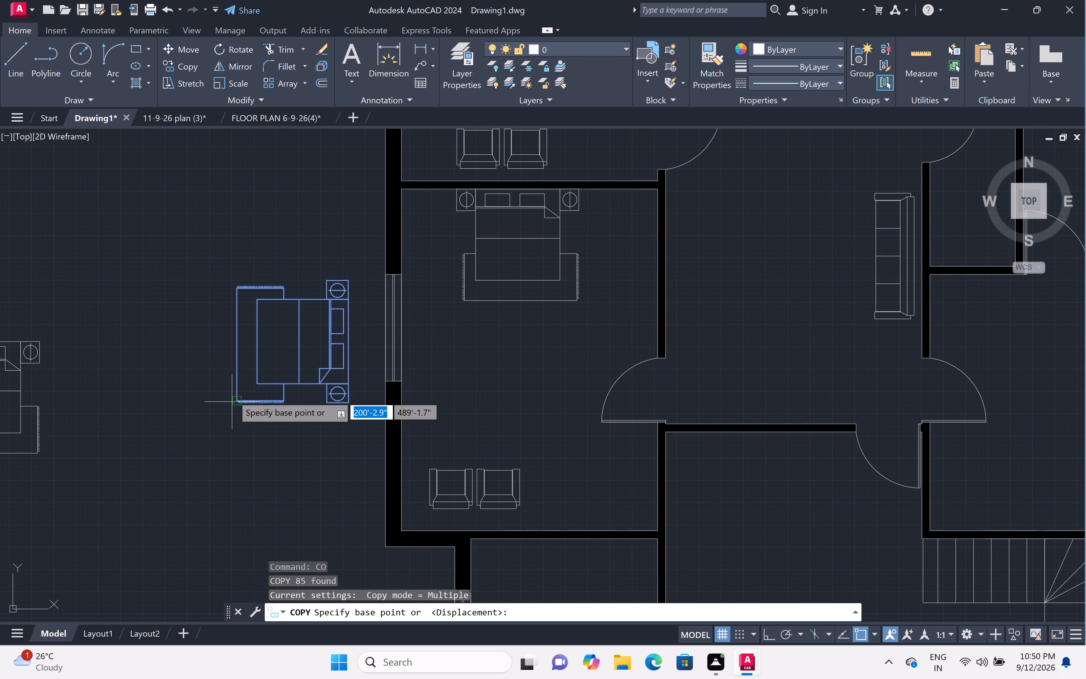
double_click(351, 338)
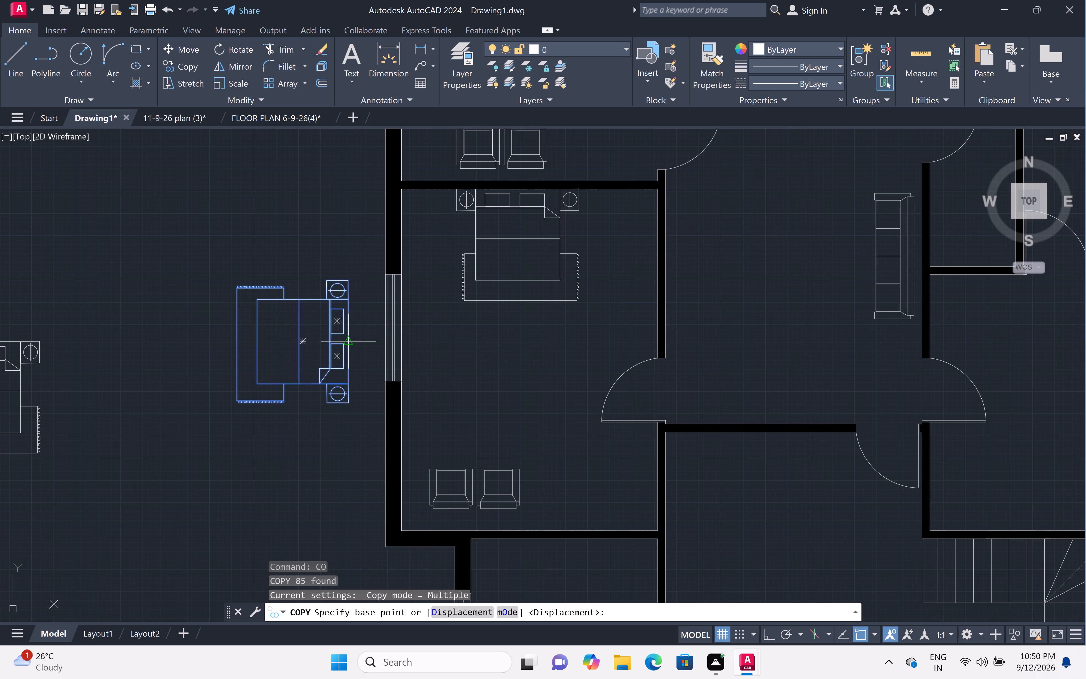
scroll(574, 363, down, 3)
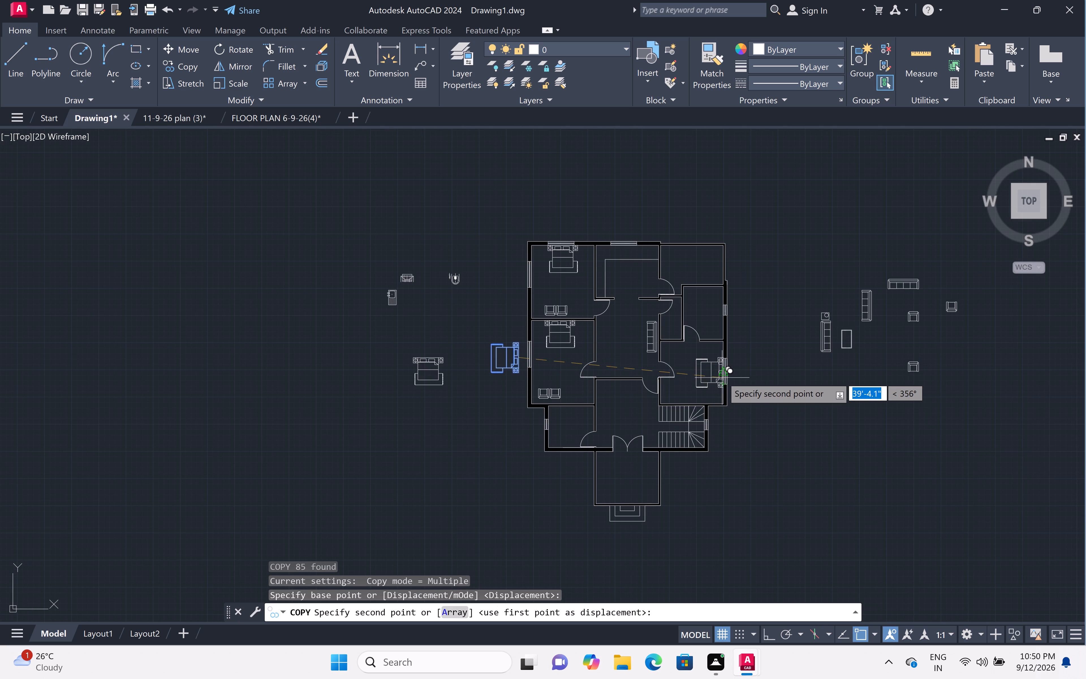
scroll(721, 375, up, 4)
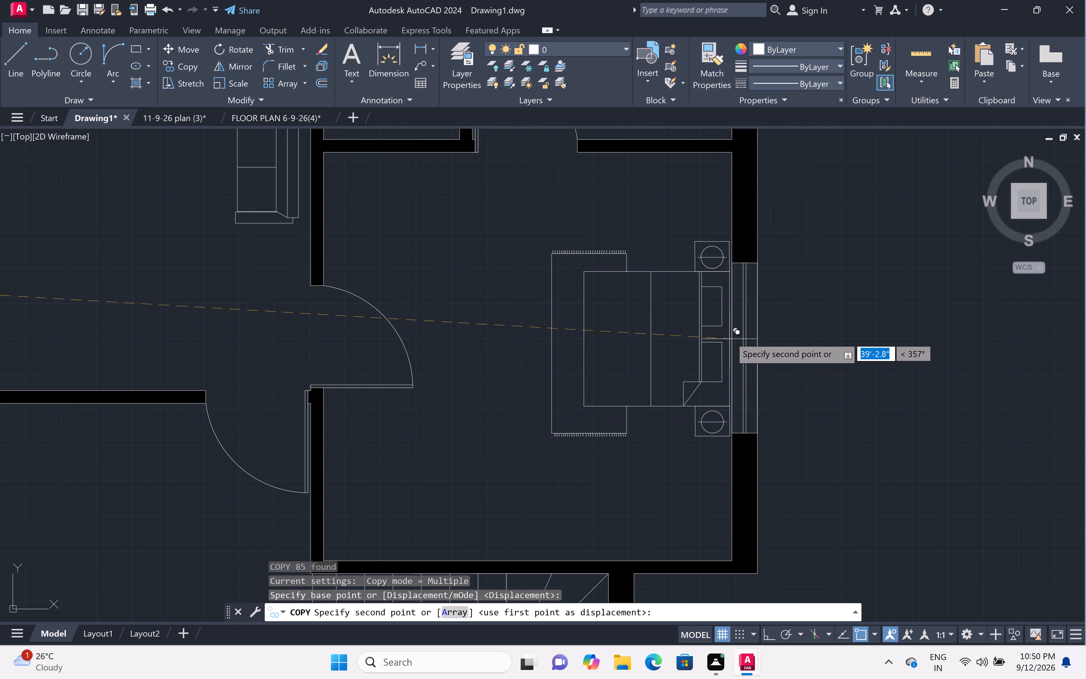
click(730, 347)
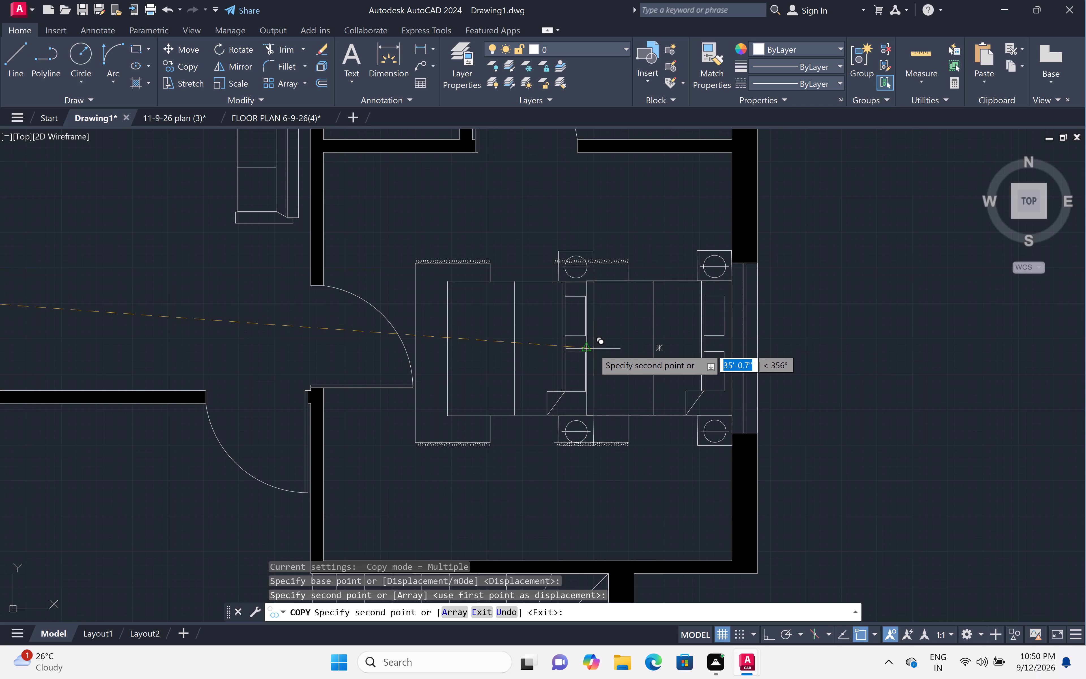
key(Escape)
Copy the upper loose single-seat sofa below the four-seat sofa into the upper-left corner of the bedroom above the staircase, back toward the upper wall.
scroll(597, 338, down, 5)
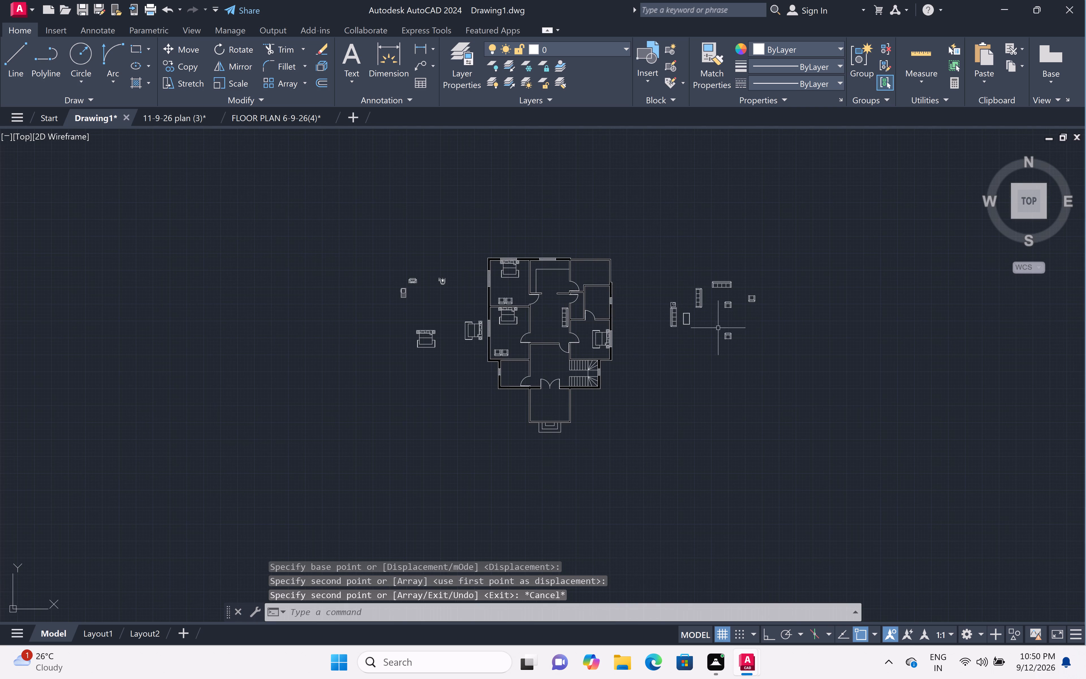
scroll(736, 323, up, 3)
click(747, 217)
drag(742, 218, 738, 219)
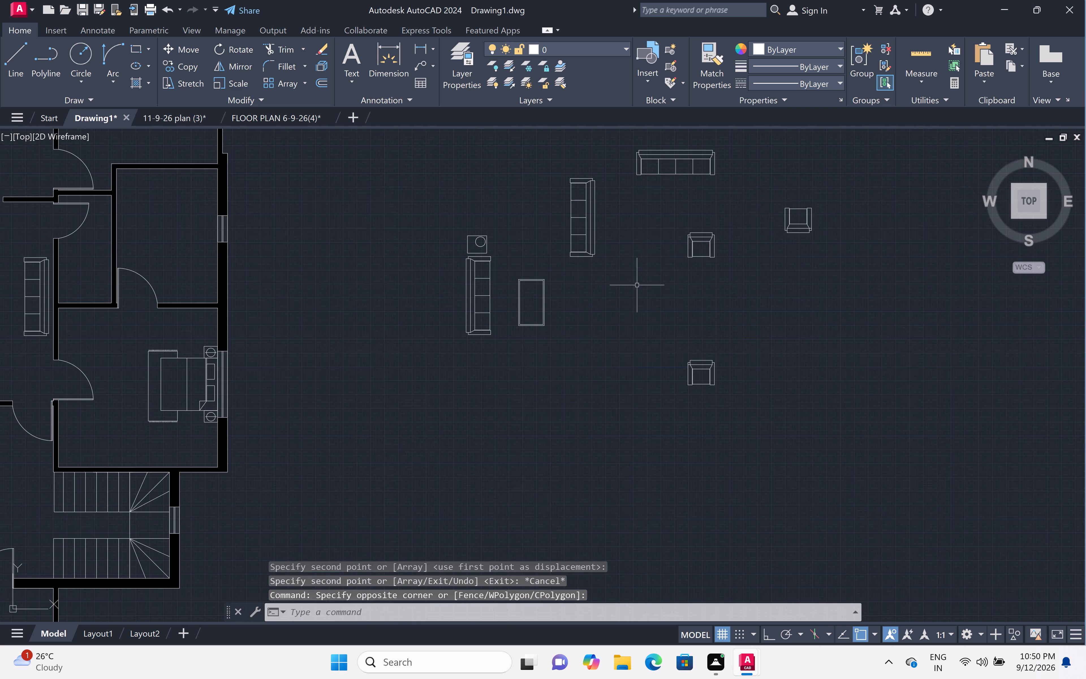
click(734, 226)
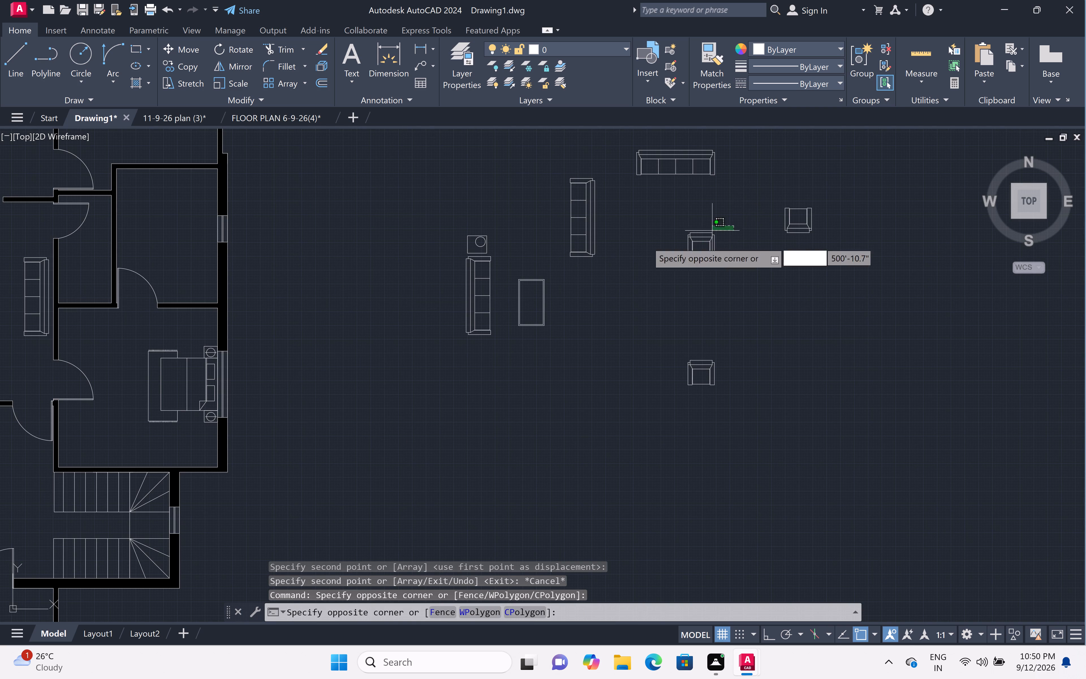
click(634, 277)
key(c)
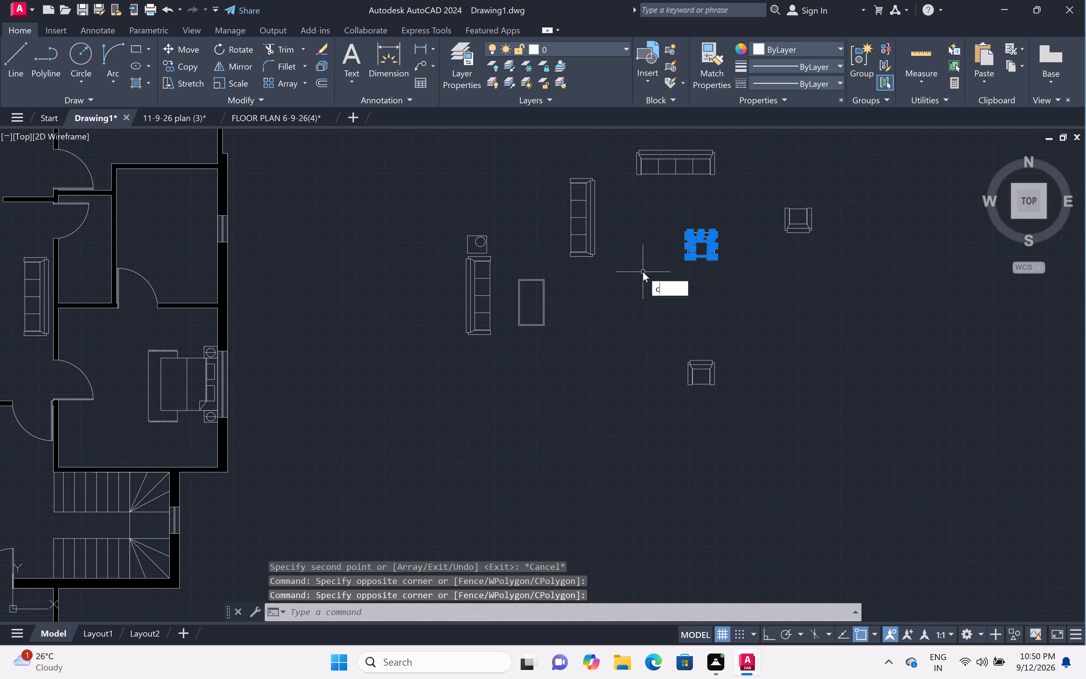
key(o)
key(space)
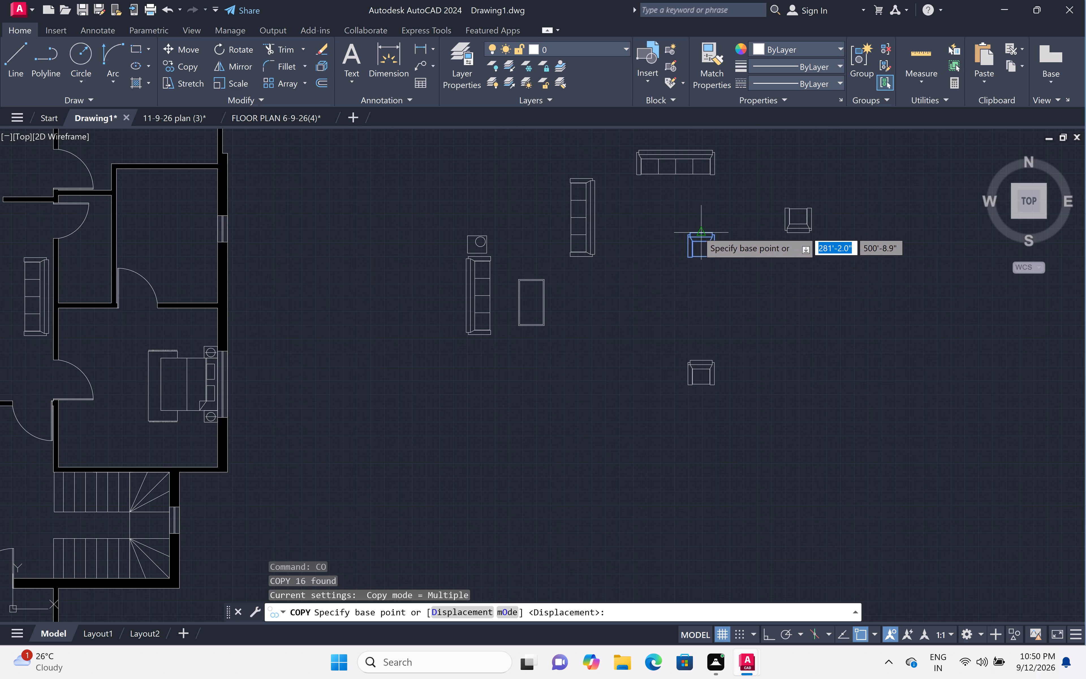
click(698, 231)
scroll(520, 255, down, 2)
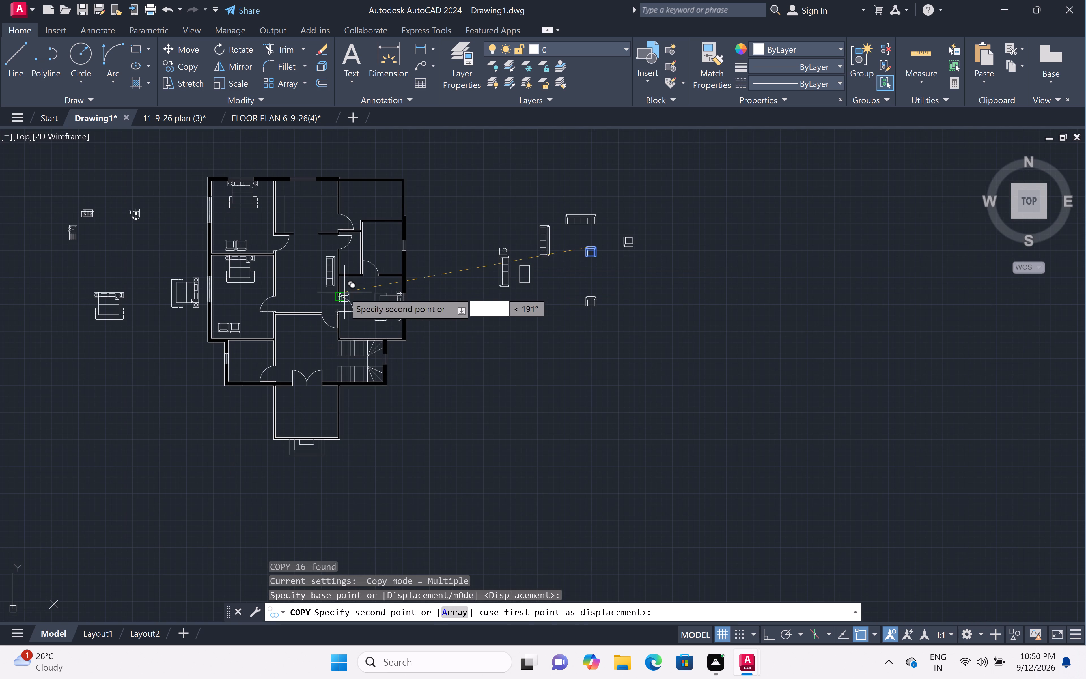
scroll(350, 284, up, 4)
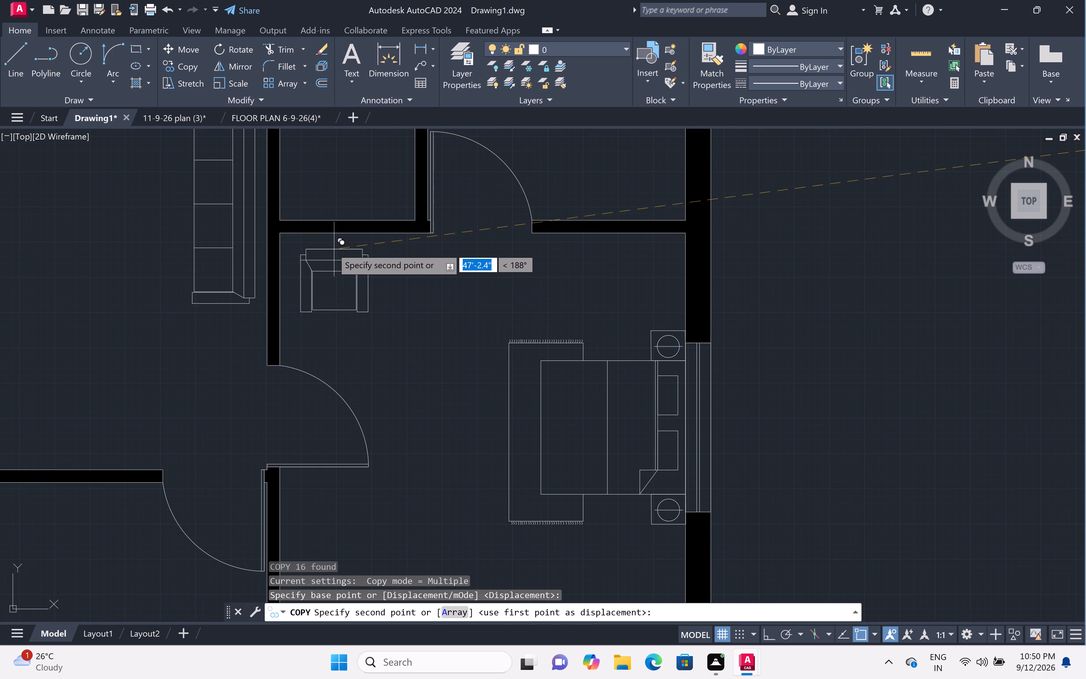
click(329, 247)
key(Escape)
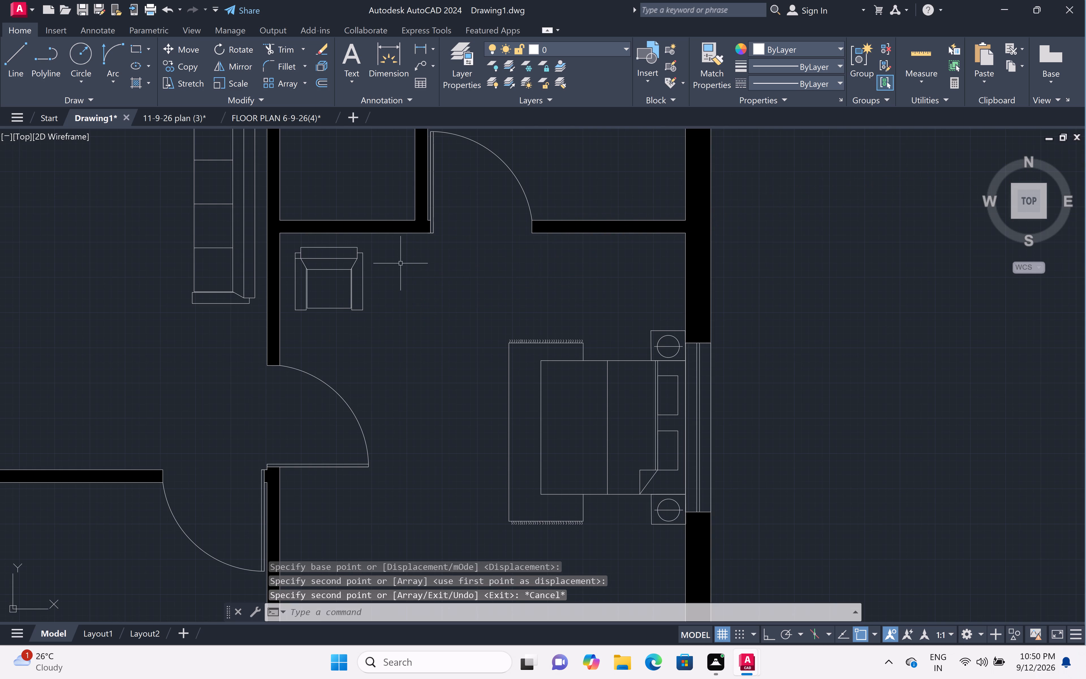
With Ortho on, move the horizontal line of the L-shaped outline in the top-middle room straight up about 10.9".
scroll(410, 257, down, 4)
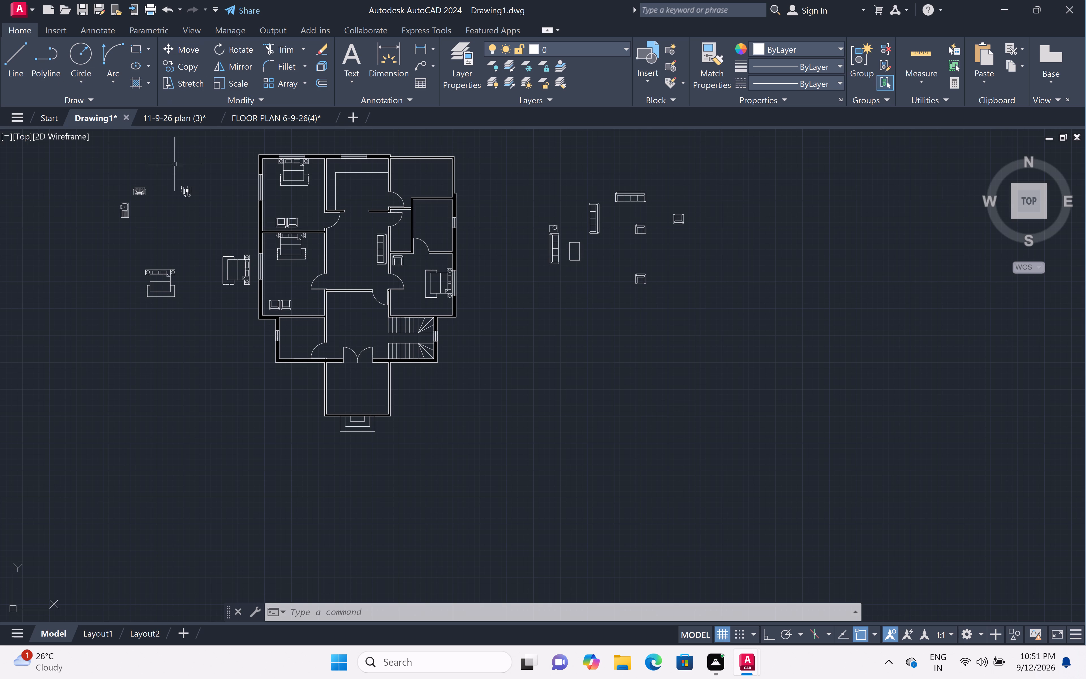
scroll(242, 180, down, 1)
scroll(259, 201, up, 3)
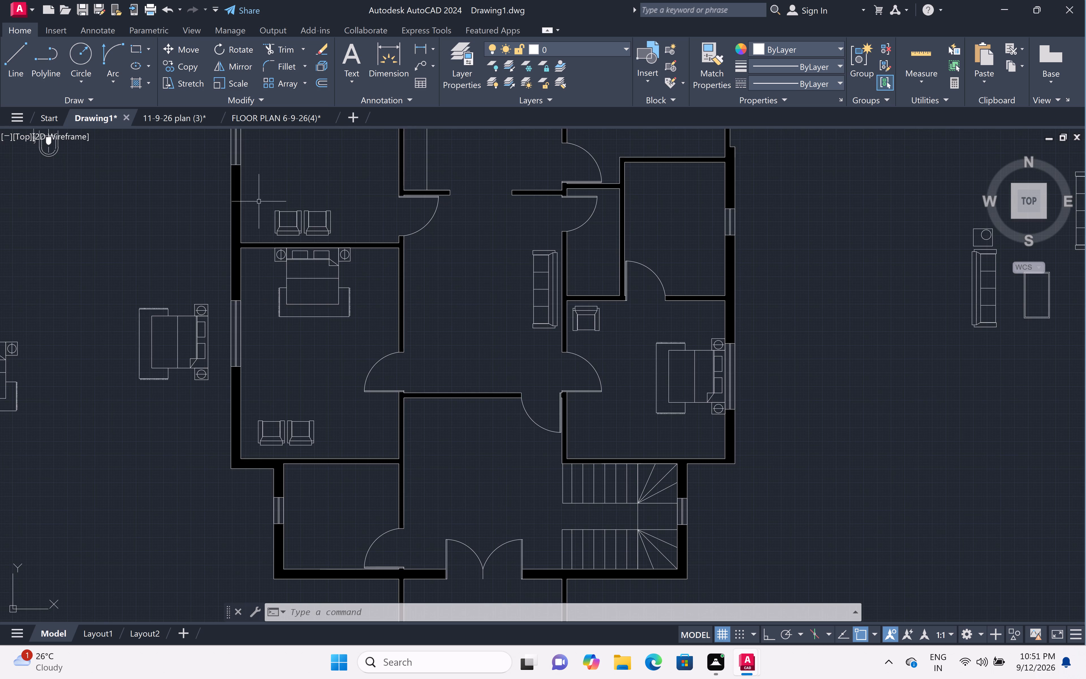
scroll(282, 199, down, 1)
middle_drag(306, 216, 322, 289)
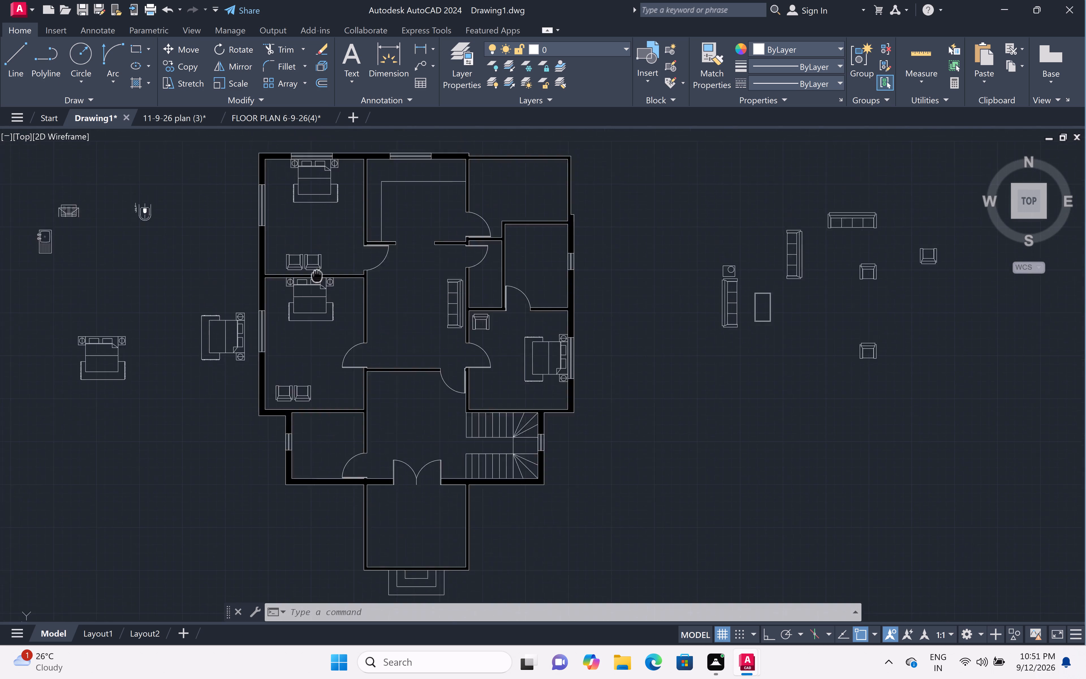
middle_drag(322, 289, 322, 291)
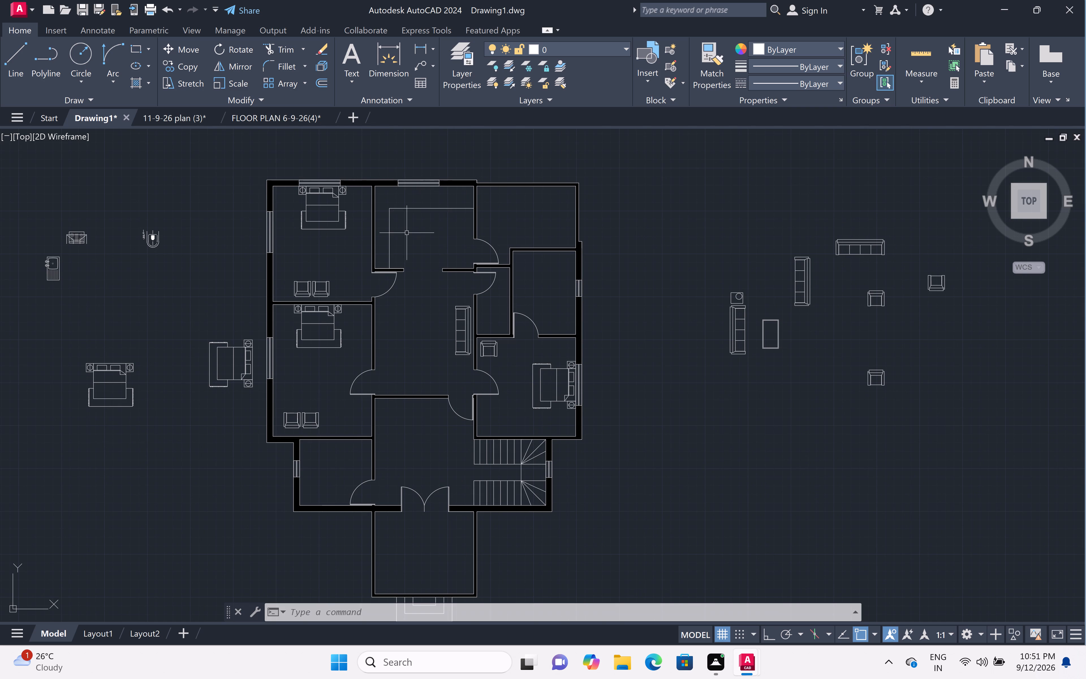
middle_drag(408, 232, 436, 248)
scroll(437, 224, up, 2)
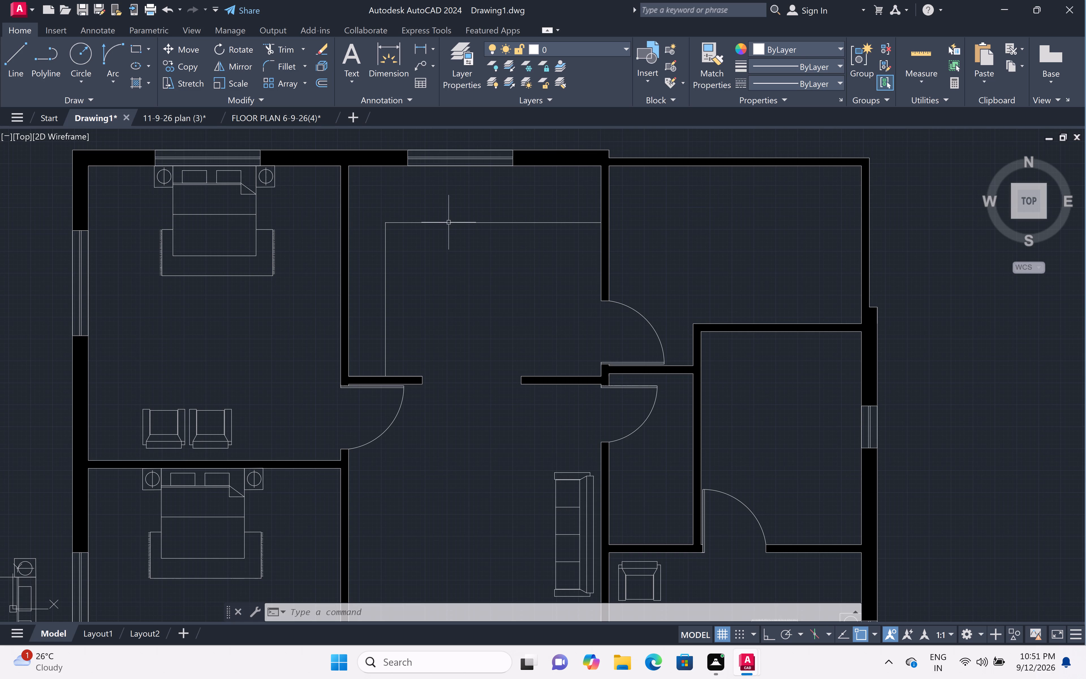
click(449, 223)
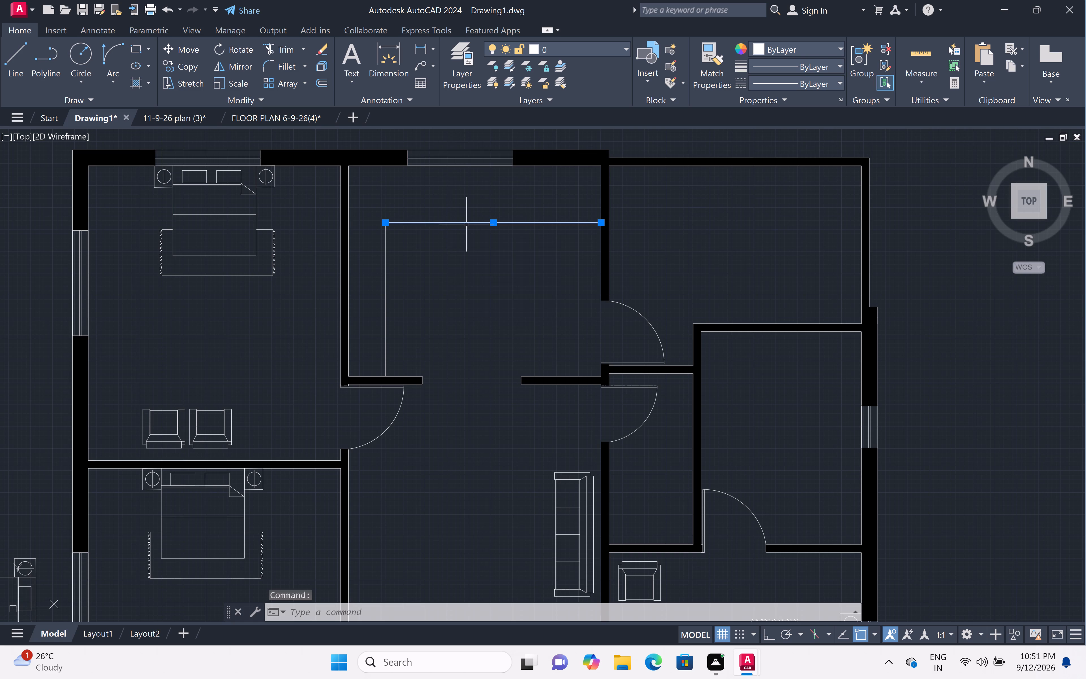
click(494, 221)
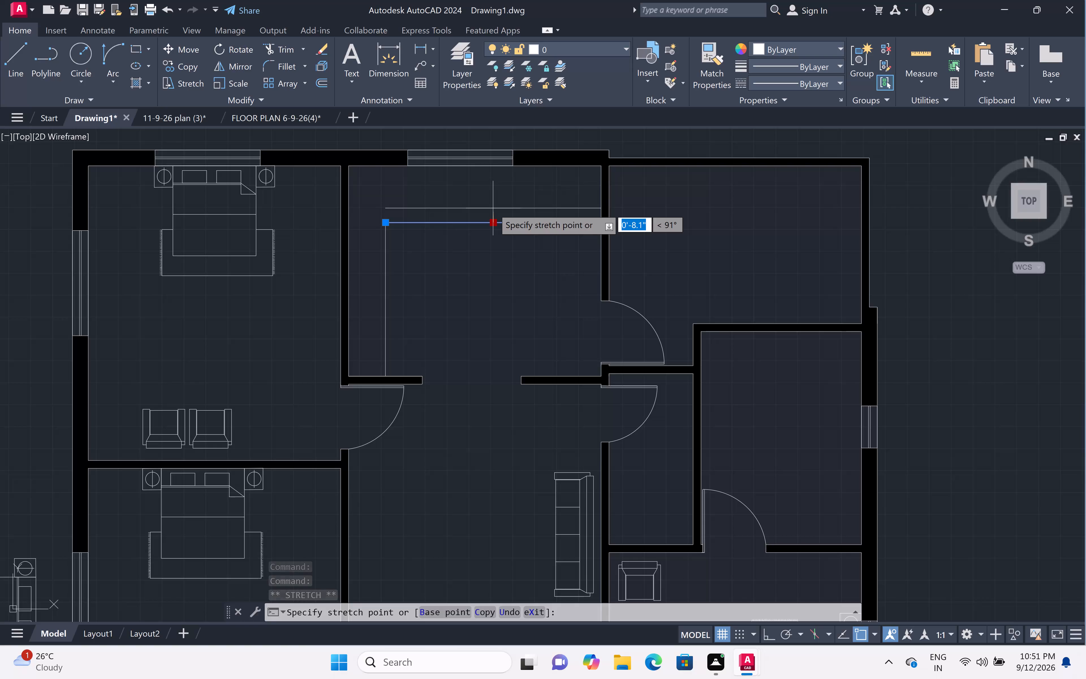
key(F8)
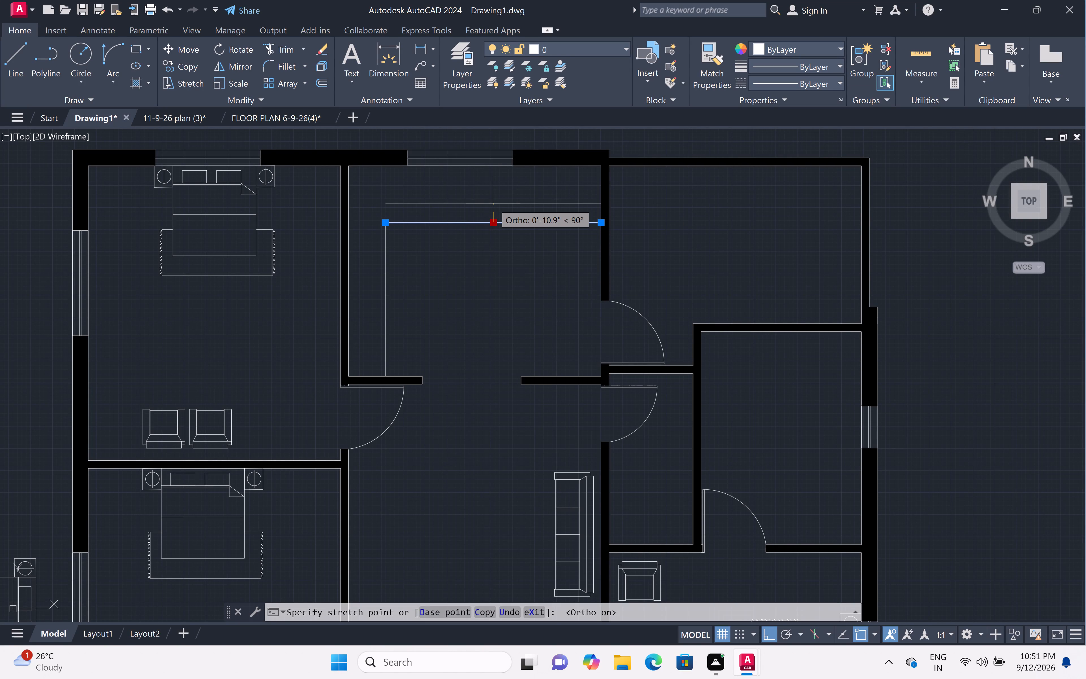
click(493, 203)
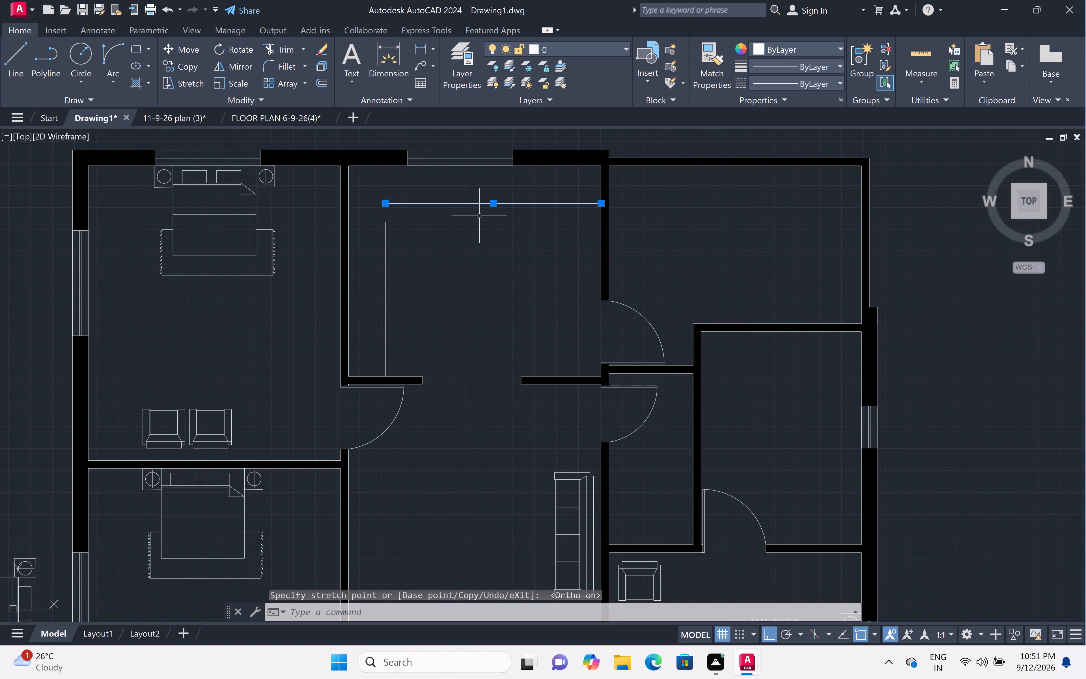
key(Escape)
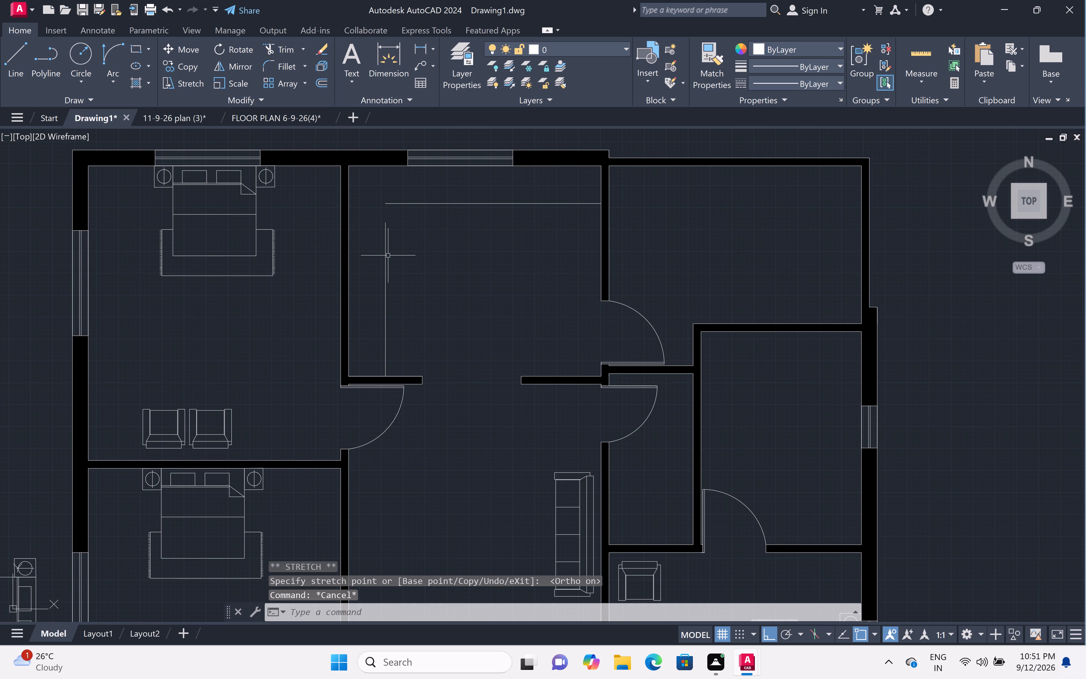
Stretch the upper end of the outline's vertical line up about 10.9" to meet the horizontal line's left end.
click(386, 258)
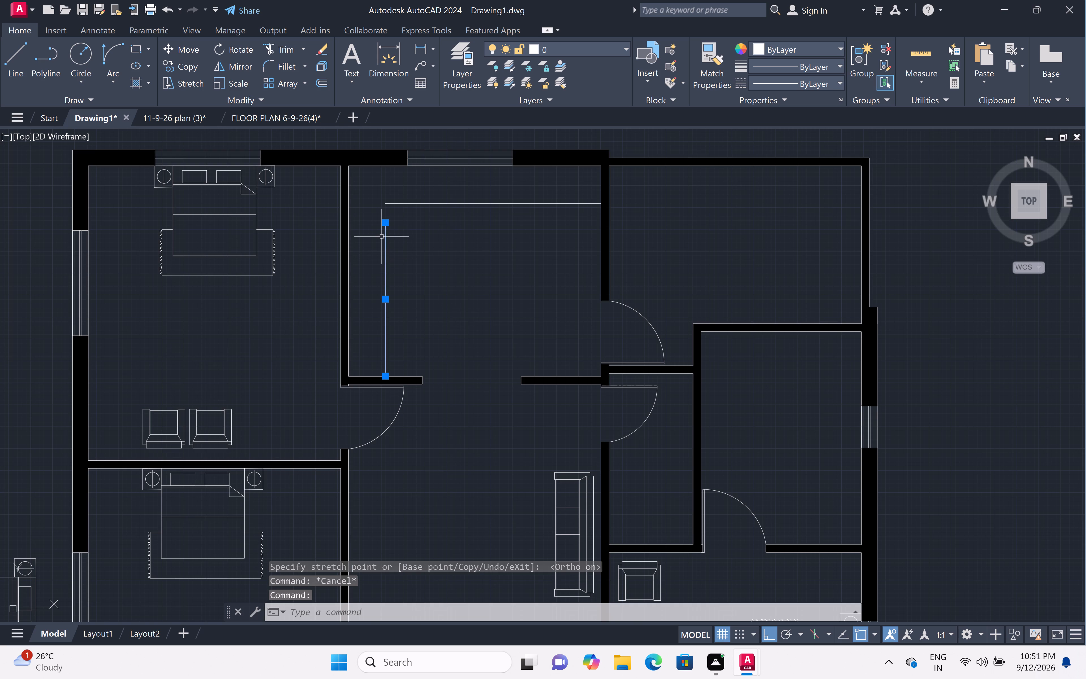
drag(388, 225, 388, 223)
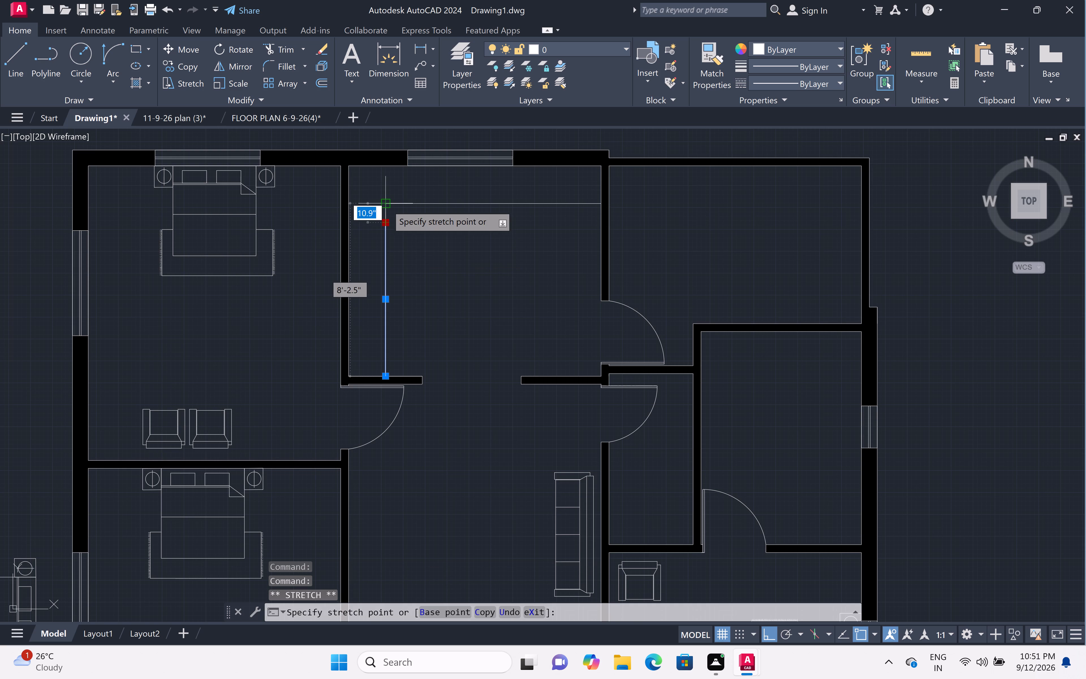
click(387, 205)
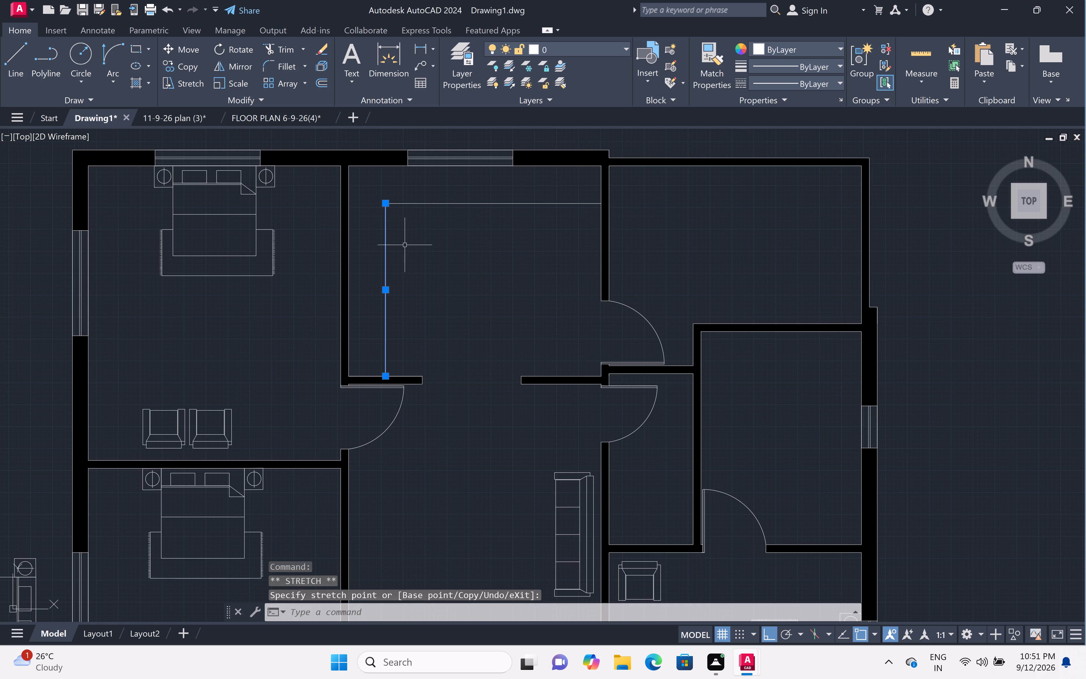
key(Escape)
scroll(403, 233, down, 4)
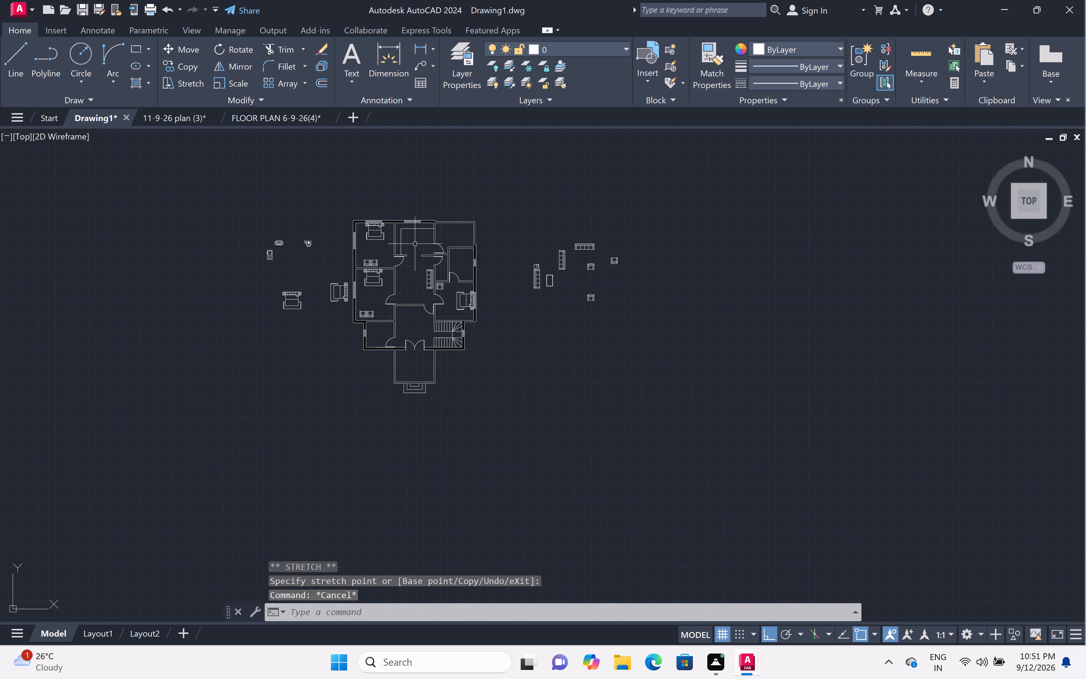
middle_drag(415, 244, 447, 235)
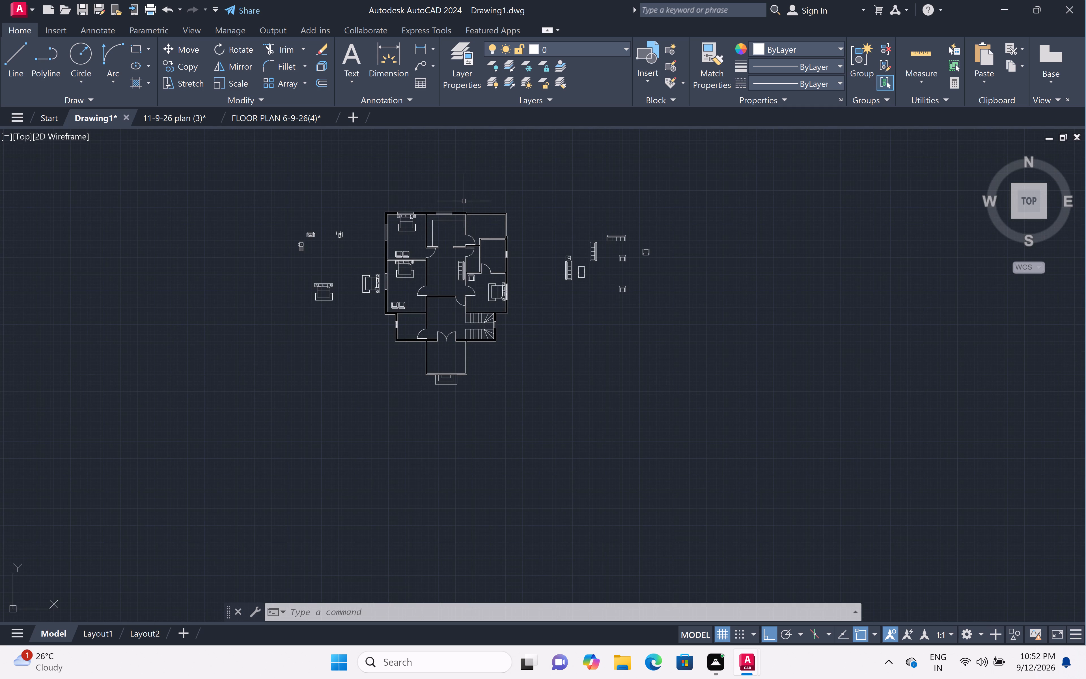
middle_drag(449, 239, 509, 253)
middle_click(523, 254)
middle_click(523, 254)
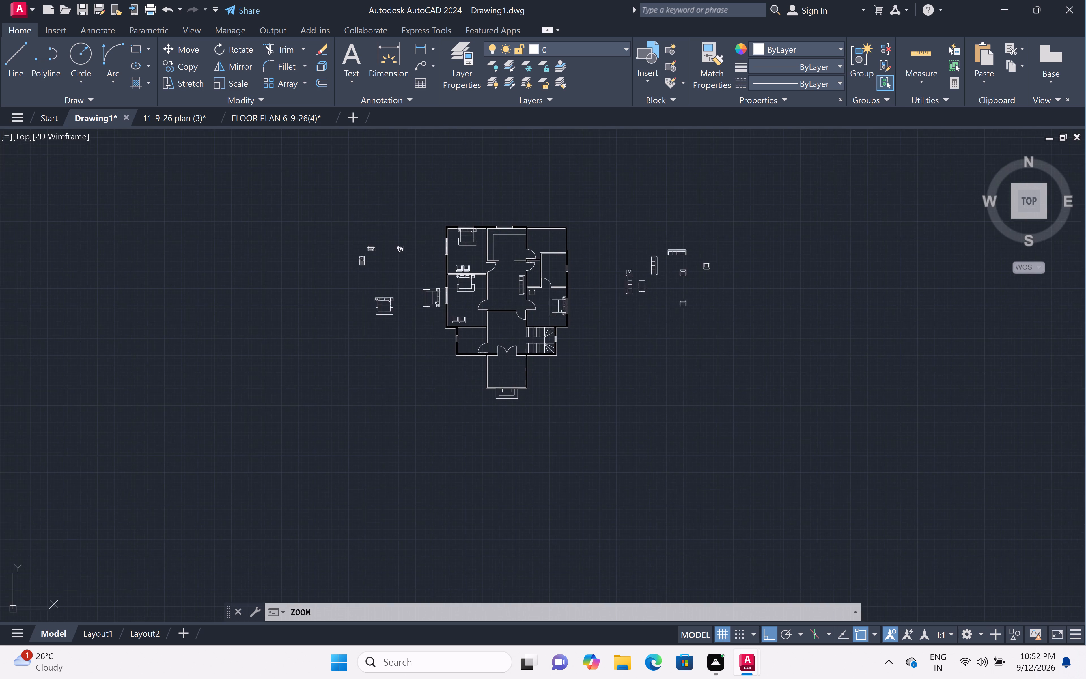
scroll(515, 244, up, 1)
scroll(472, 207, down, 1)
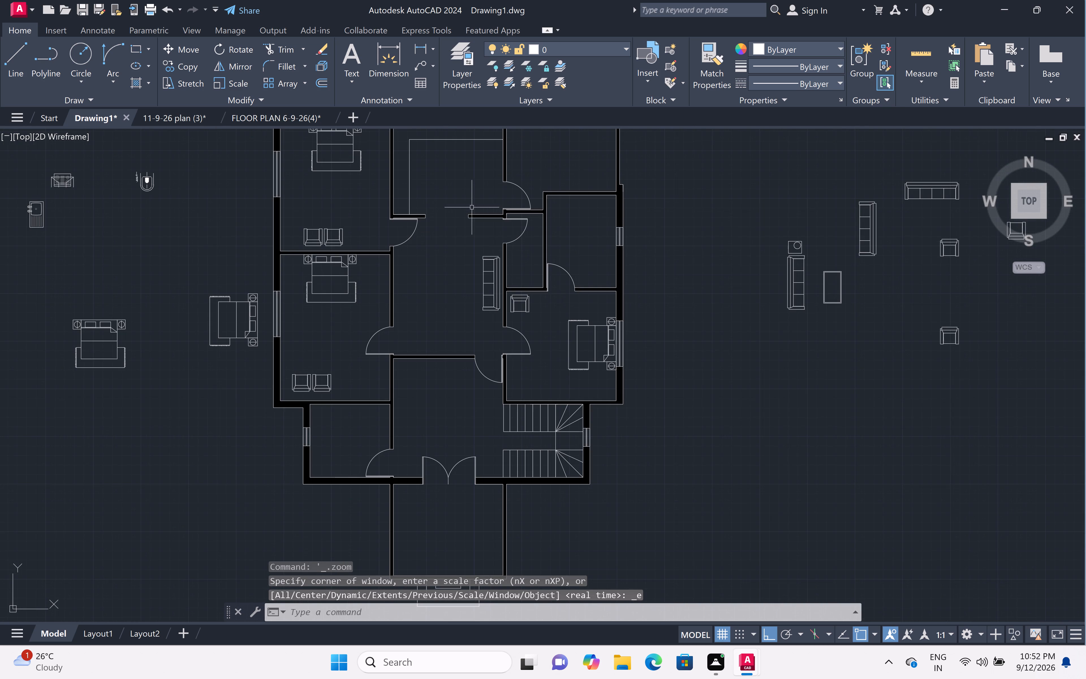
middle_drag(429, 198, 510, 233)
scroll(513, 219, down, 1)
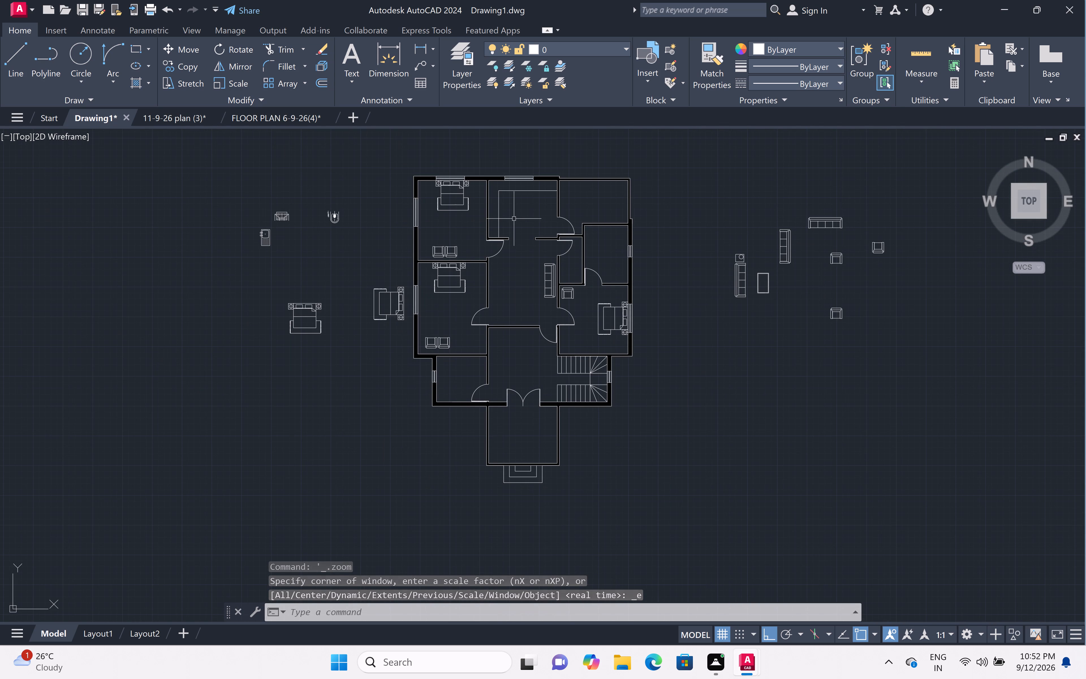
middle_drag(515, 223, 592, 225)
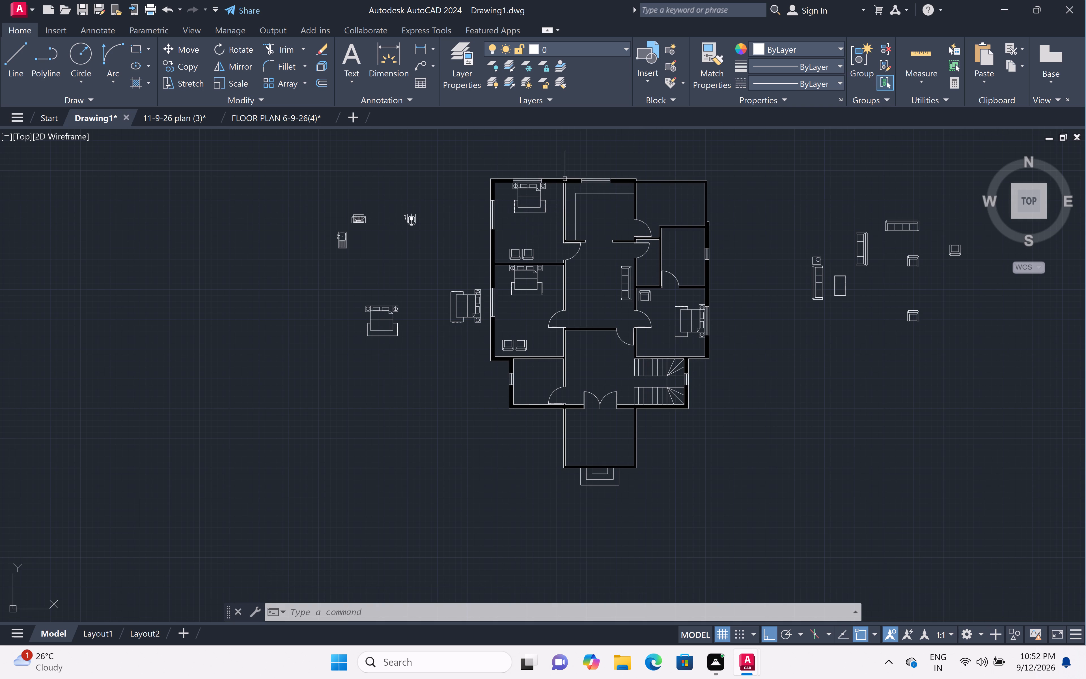
Hatch the top-right room's floor with the BRASS pattern in white (255,255,255) at scale 100.
text(h)
key(space)
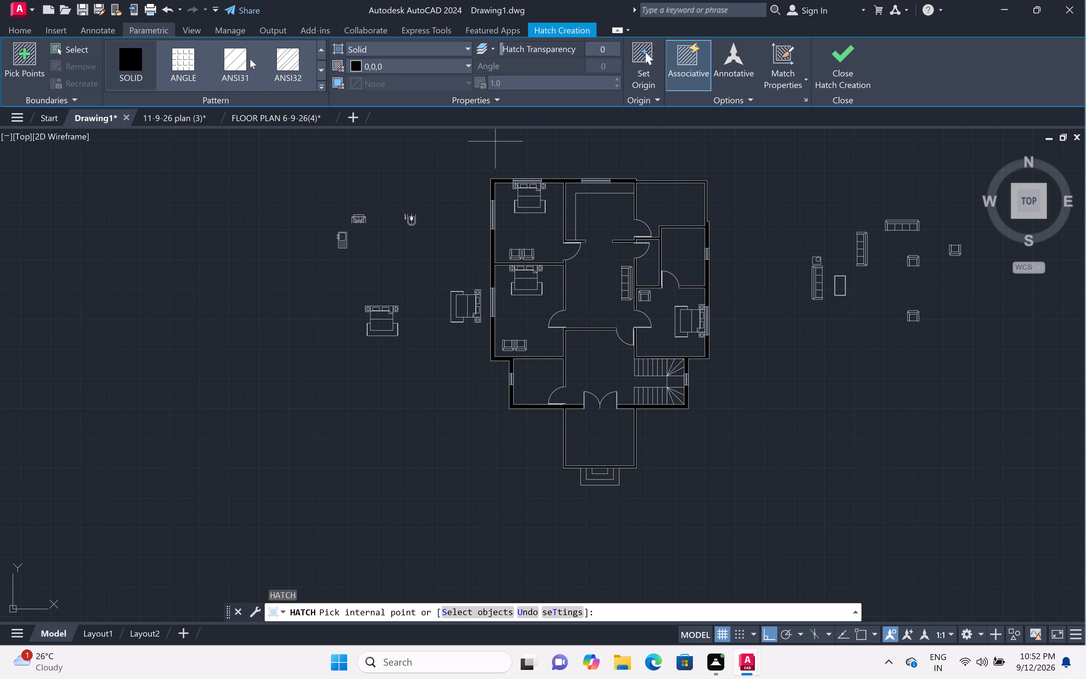
click(322, 69)
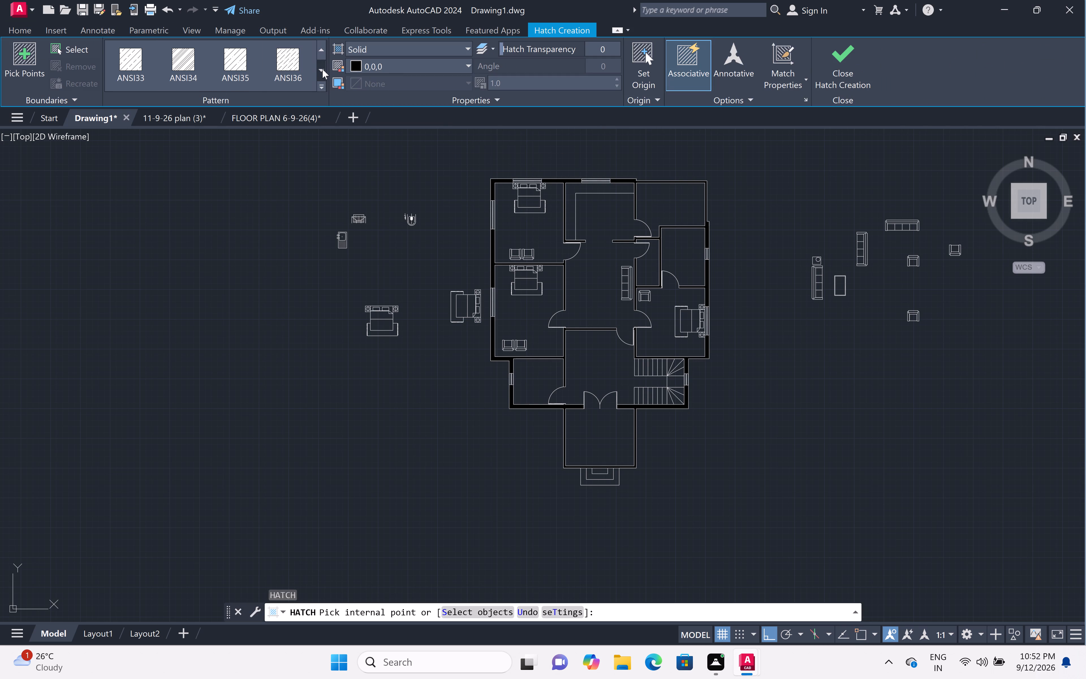
click(322, 69)
double_click(322, 69)
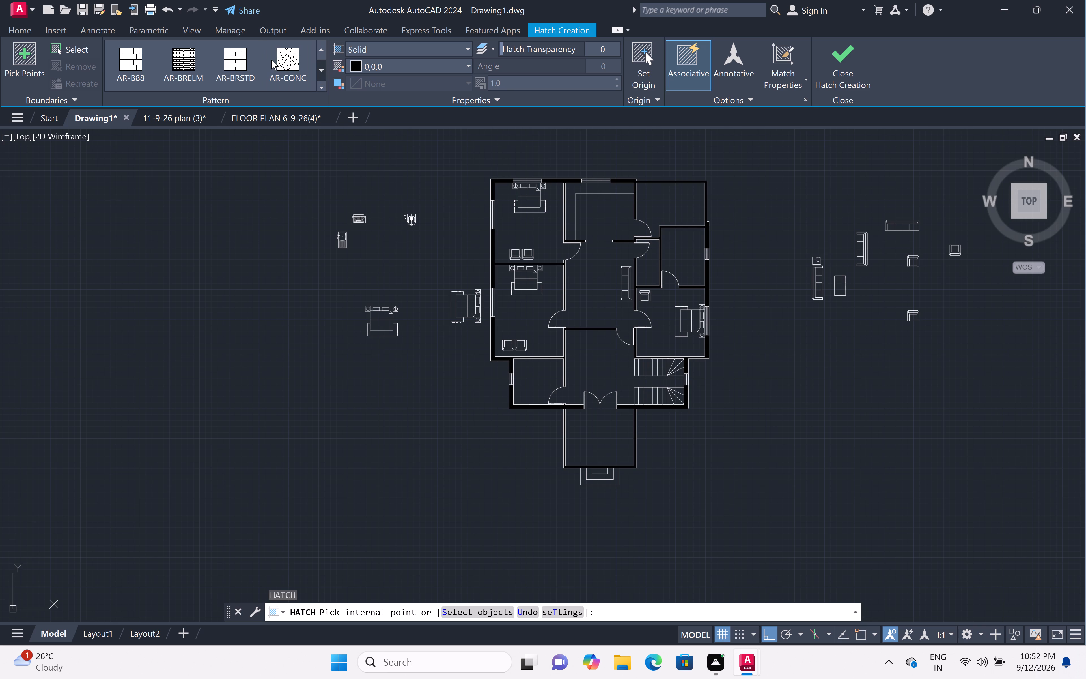
click(320, 67)
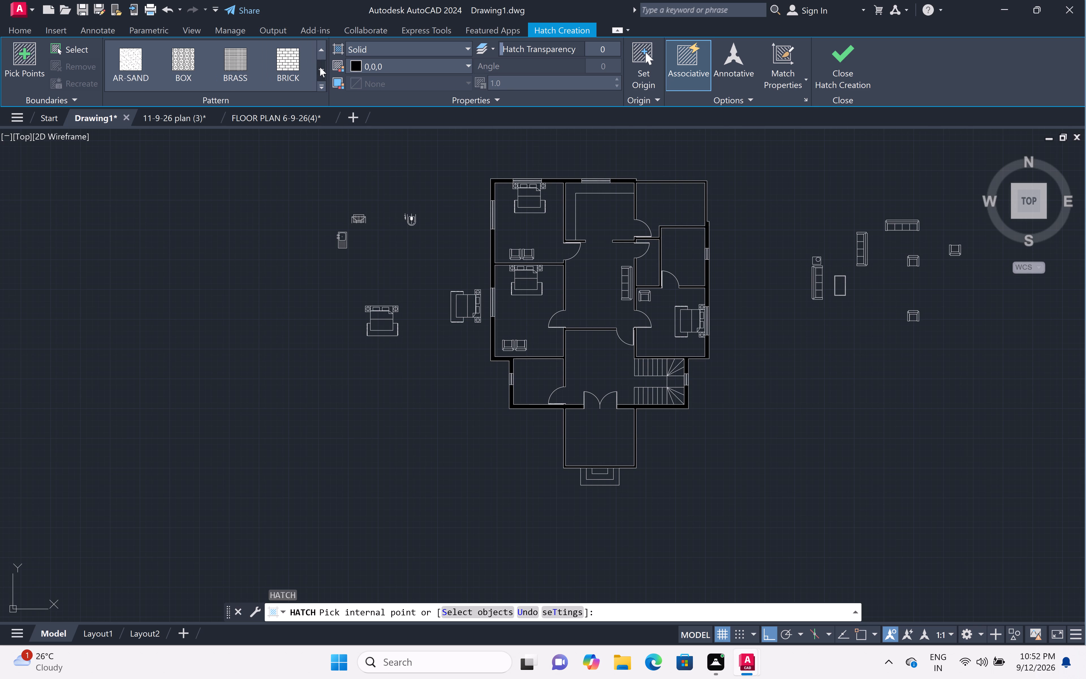
click(240, 62)
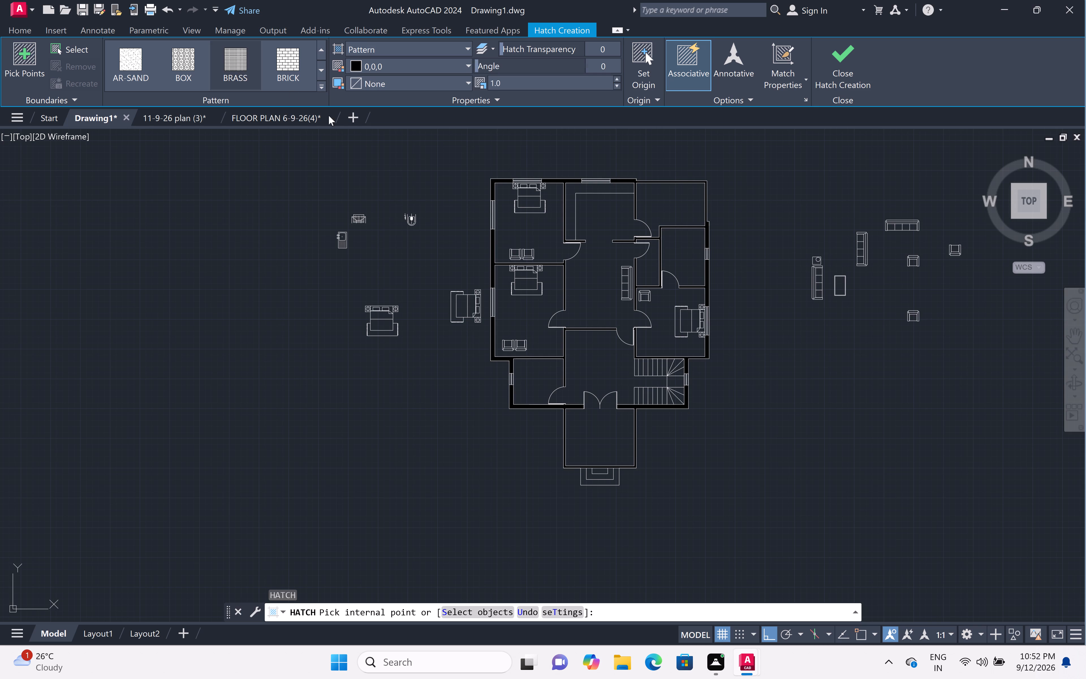
click(655, 201)
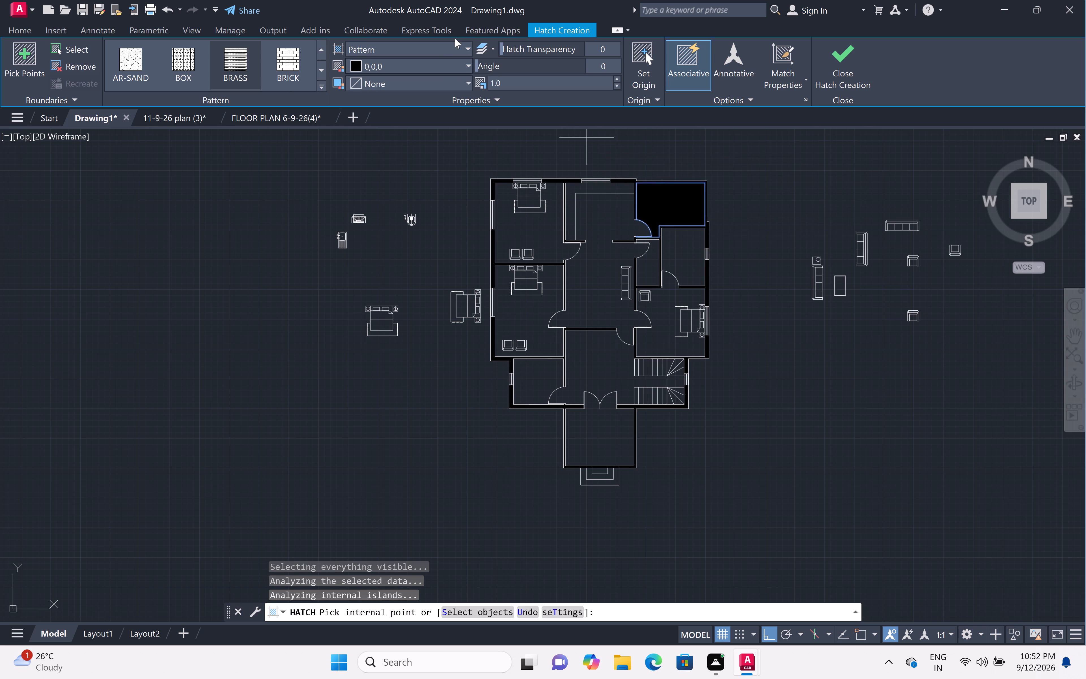
click(468, 63)
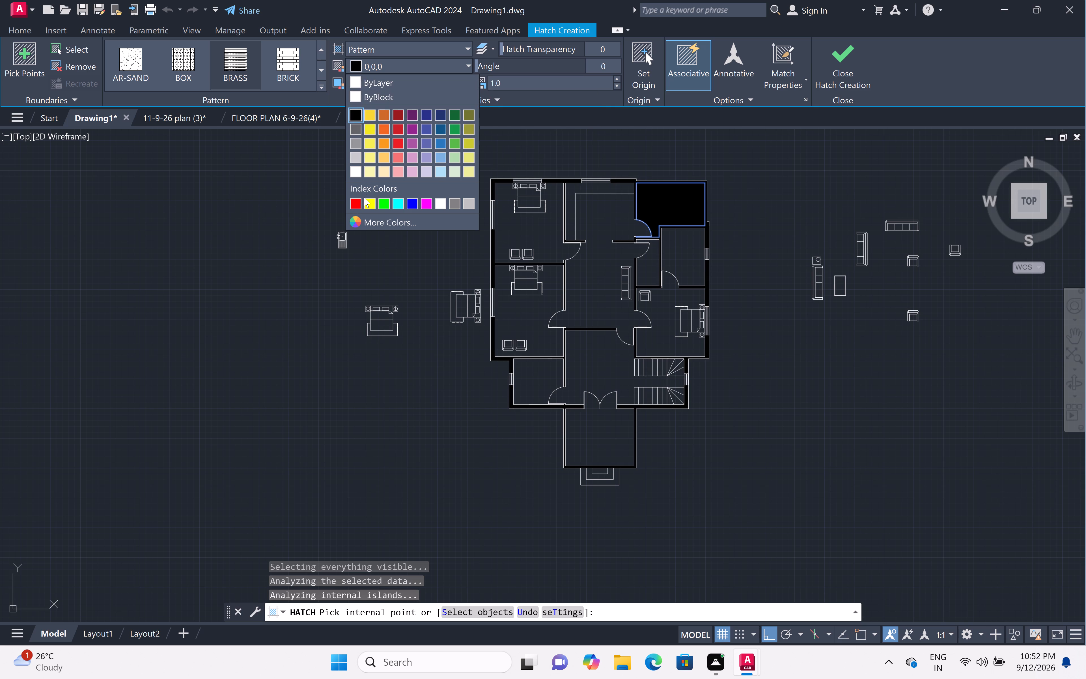
click(356, 168)
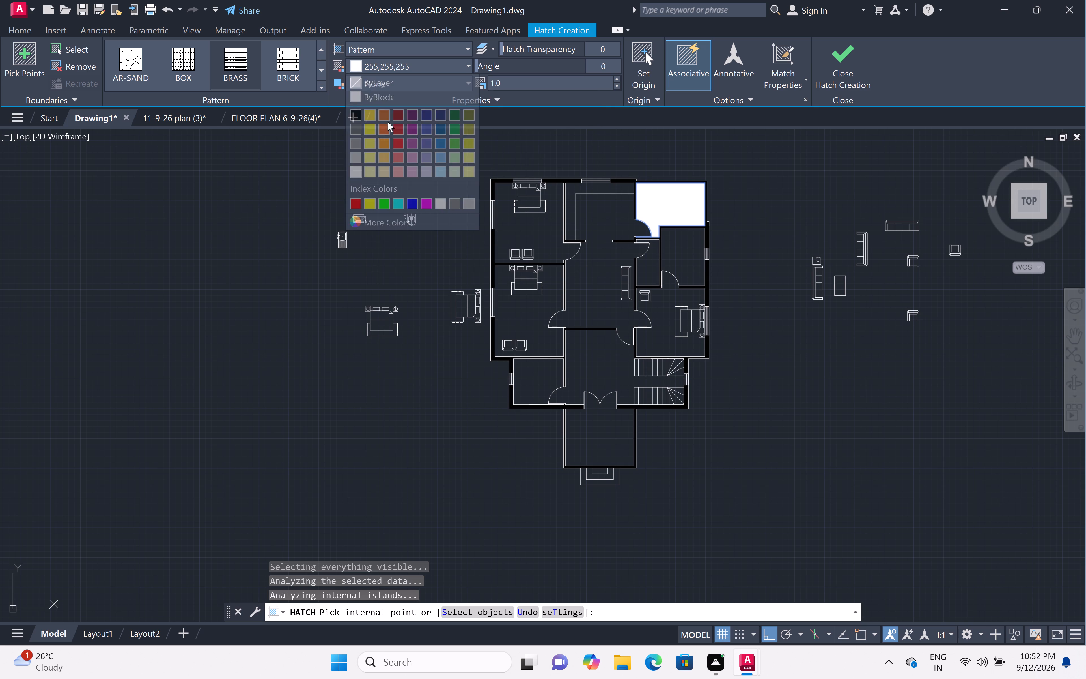
click(525, 91)
click(522, 81)
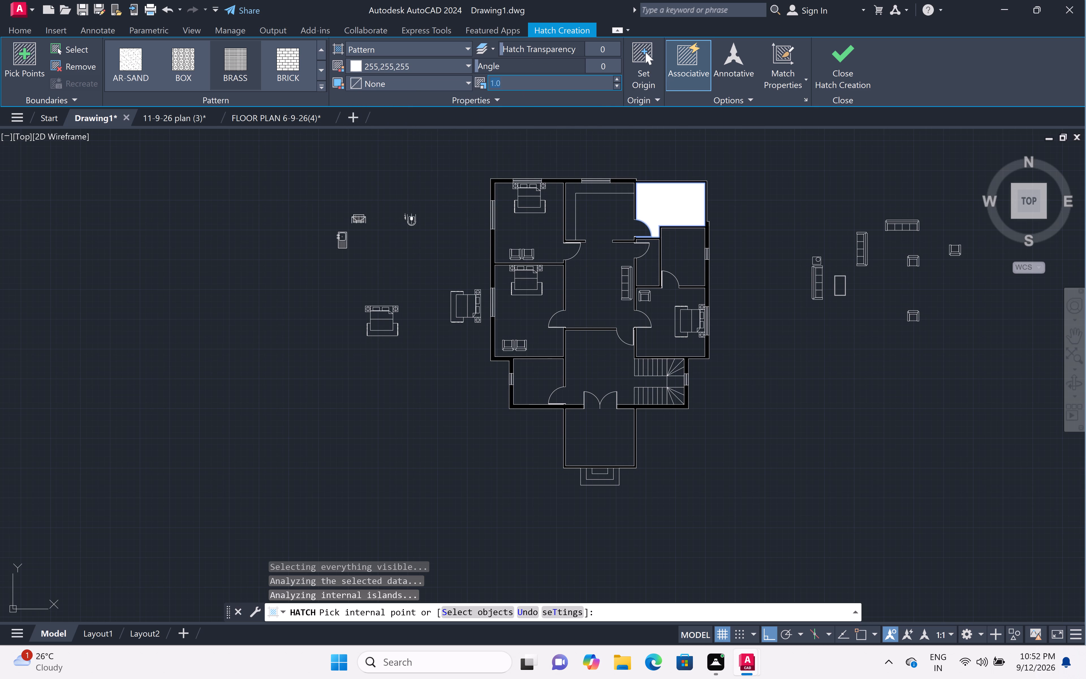
key(BackSpace)
text(100)
click(681, 209)
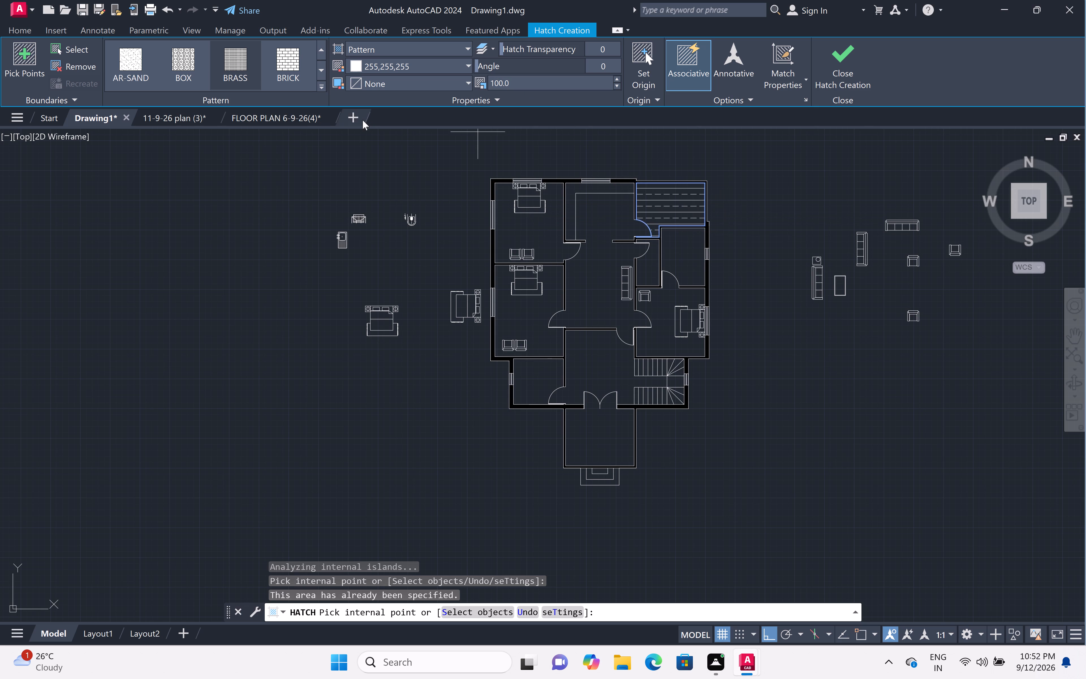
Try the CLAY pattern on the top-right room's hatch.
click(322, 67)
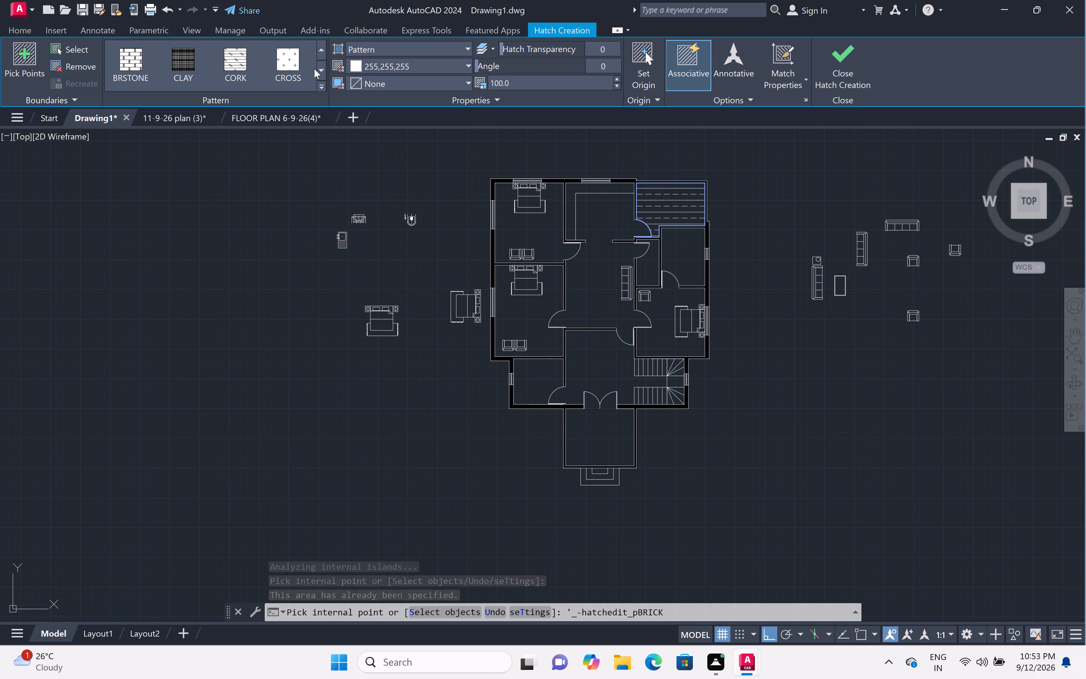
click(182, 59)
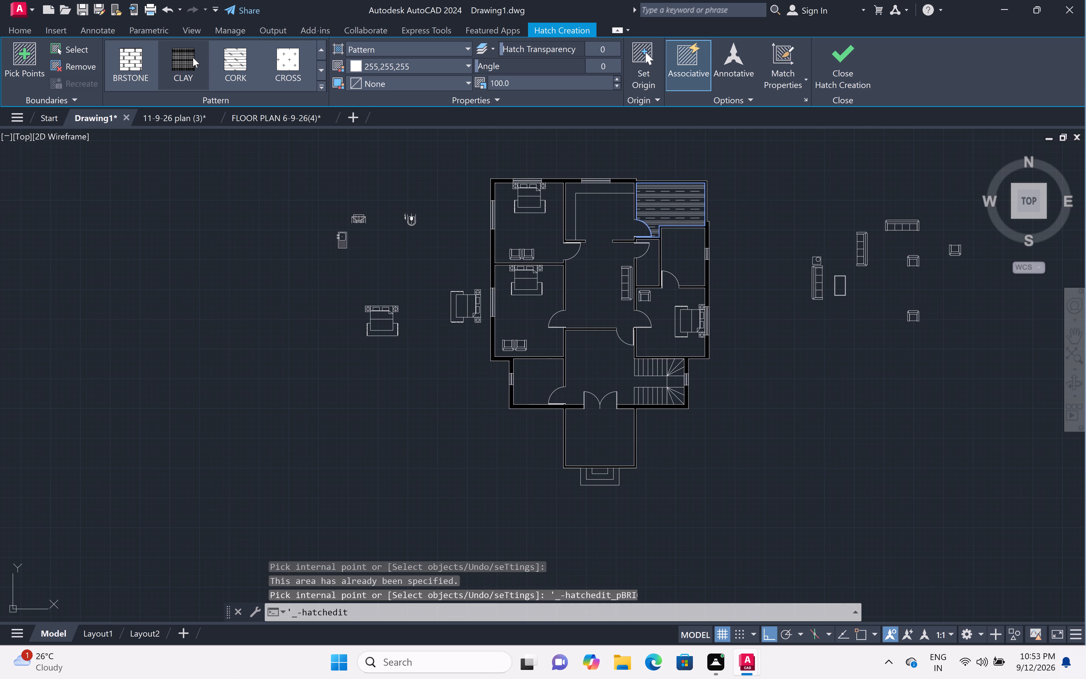
Change the top-right room's hatch pattern to GRATE.
click(320, 70)
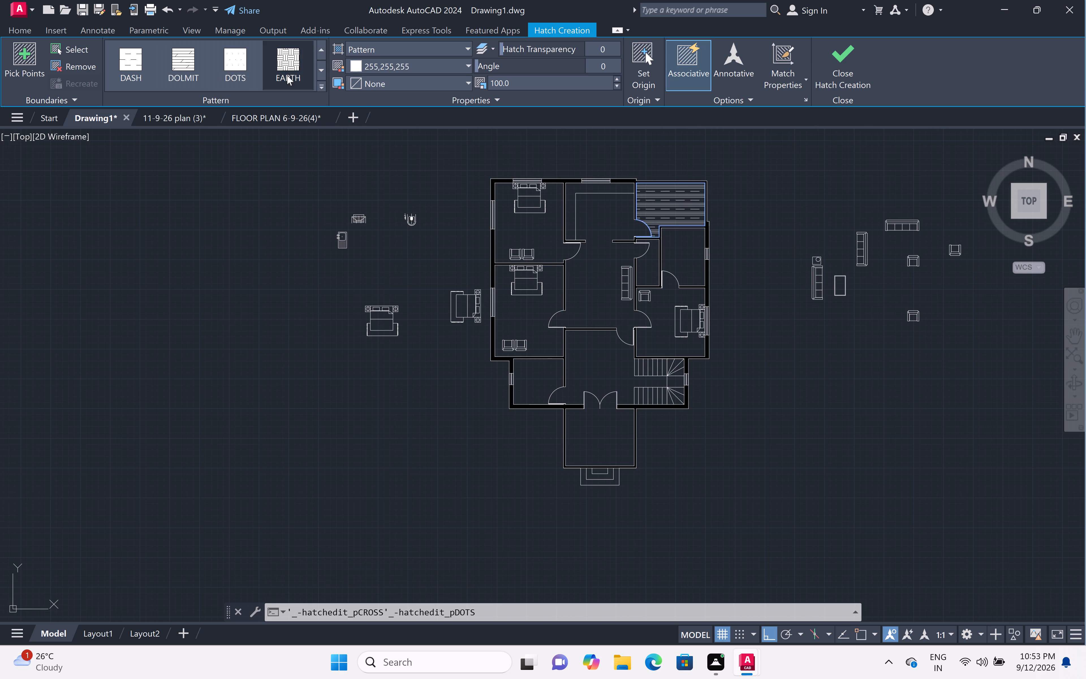
click(323, 69)
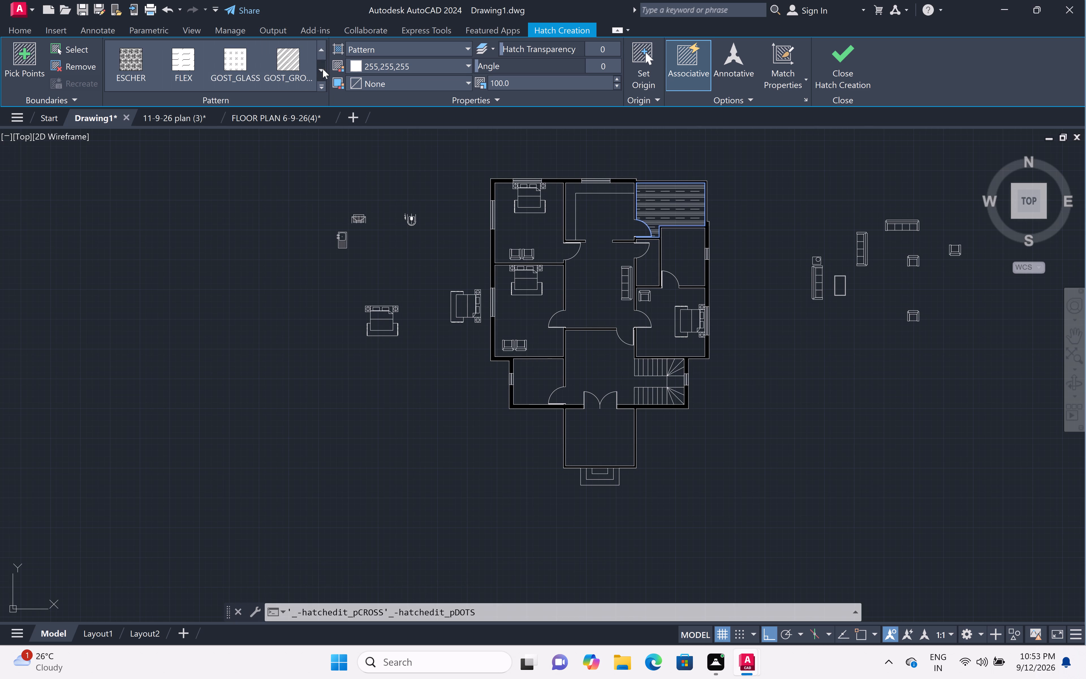
click(323, 69)
click(323, 69)
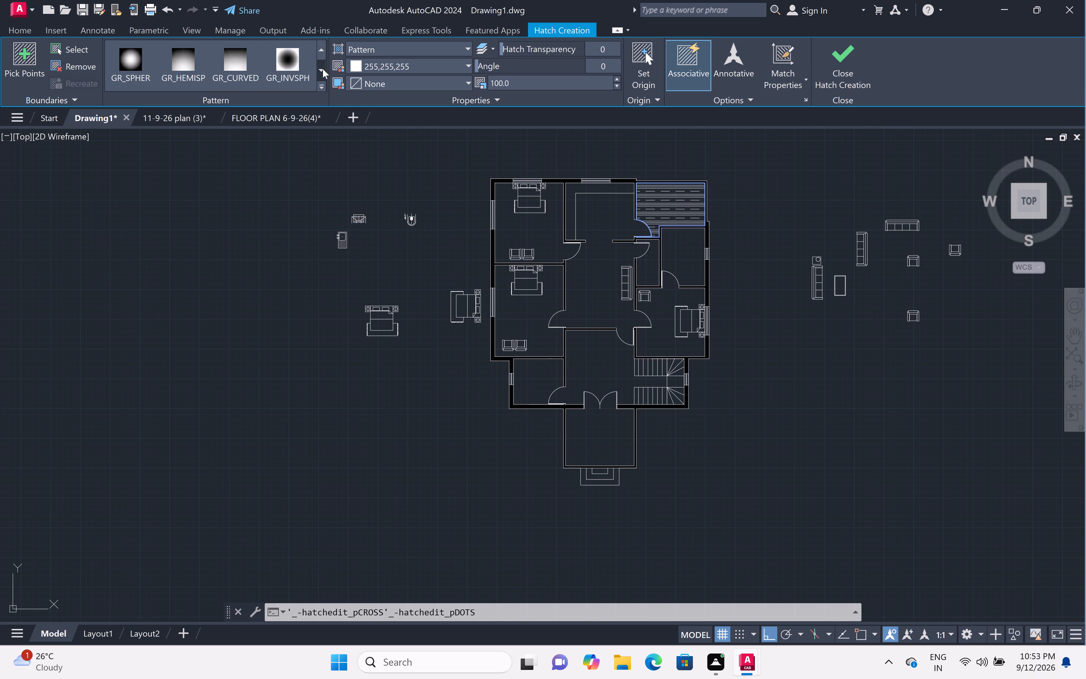
double_click(323, 69)
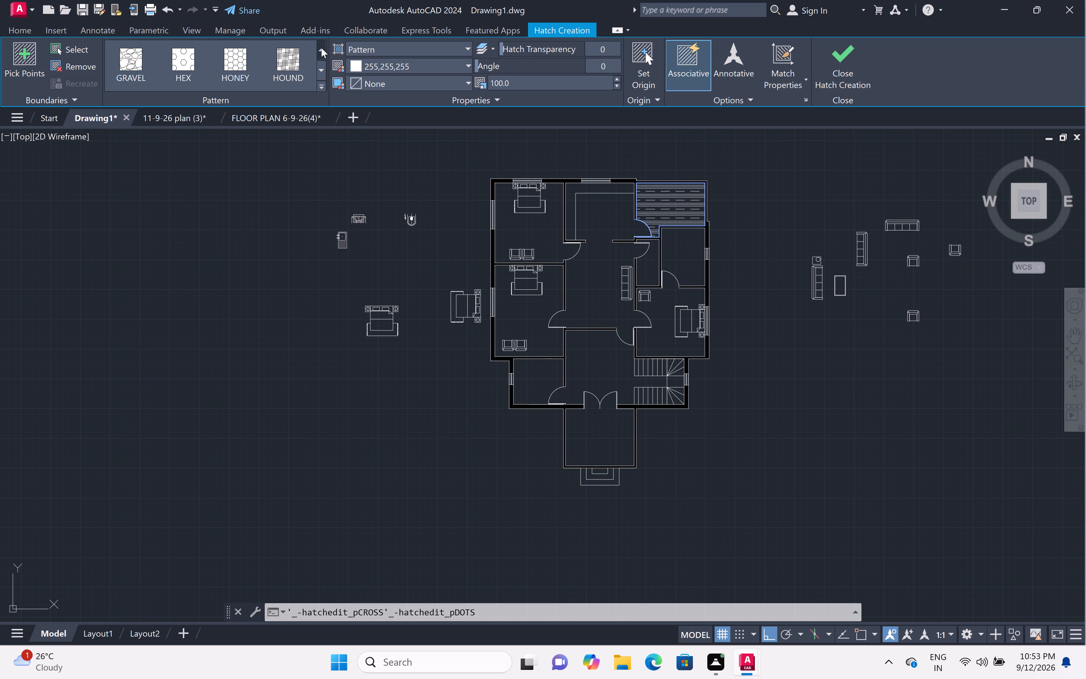
click(321, 48)
click(295, 62)
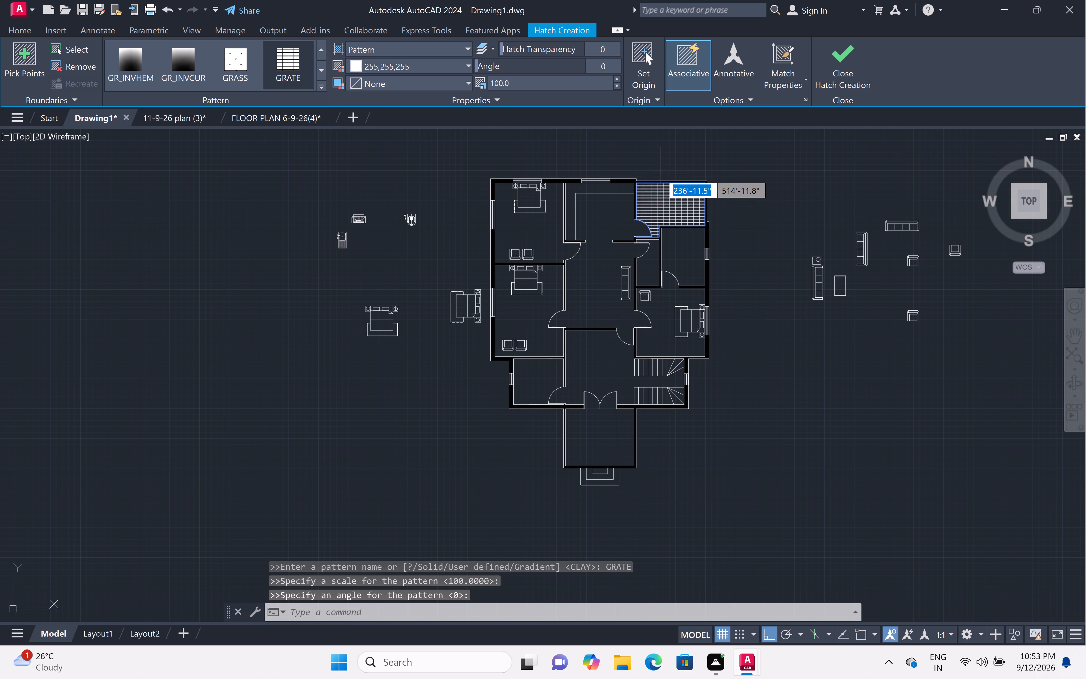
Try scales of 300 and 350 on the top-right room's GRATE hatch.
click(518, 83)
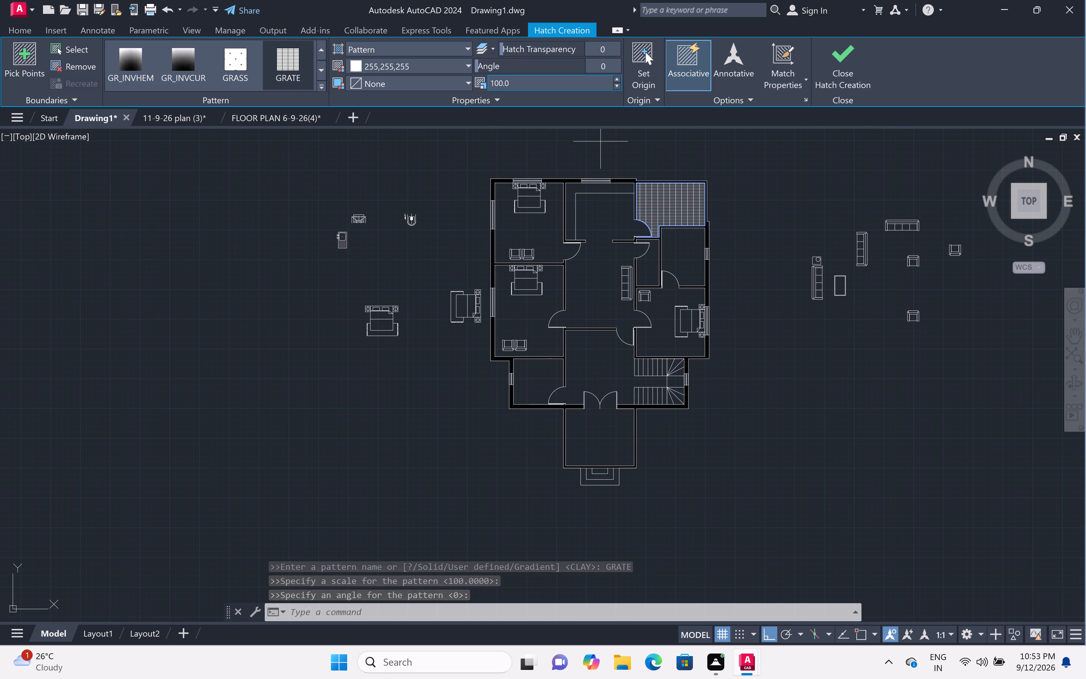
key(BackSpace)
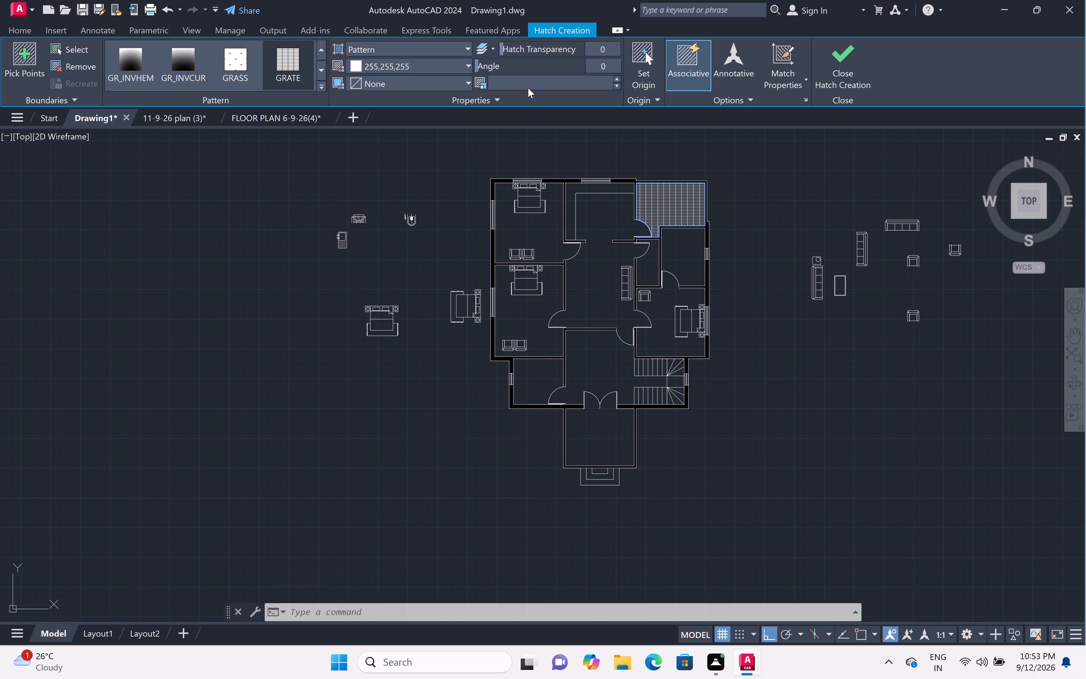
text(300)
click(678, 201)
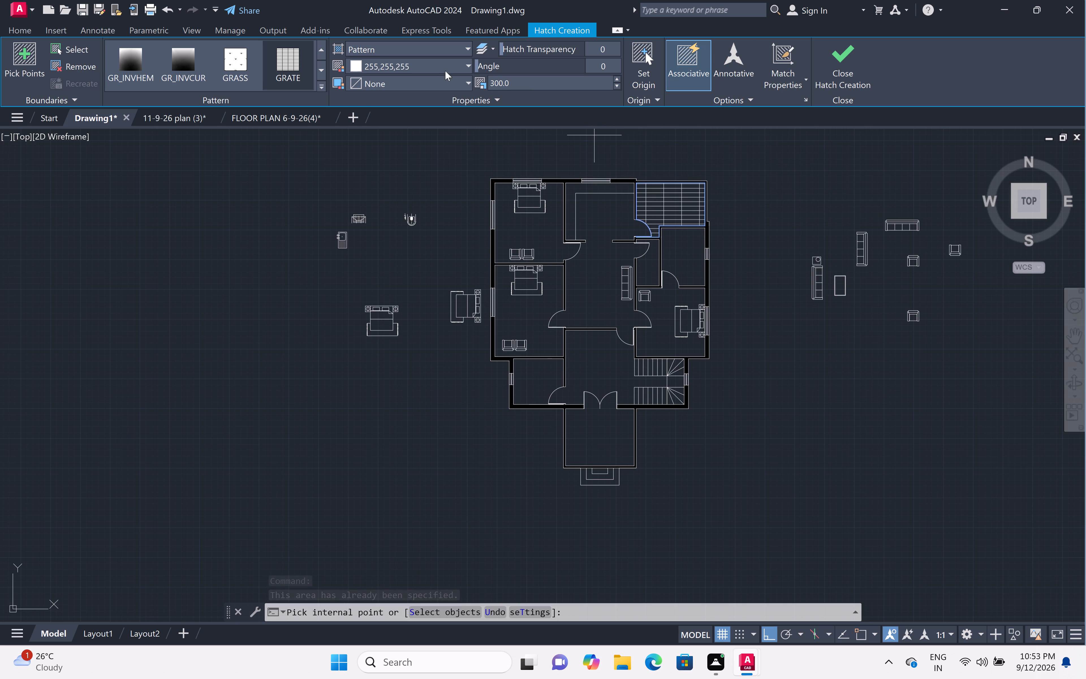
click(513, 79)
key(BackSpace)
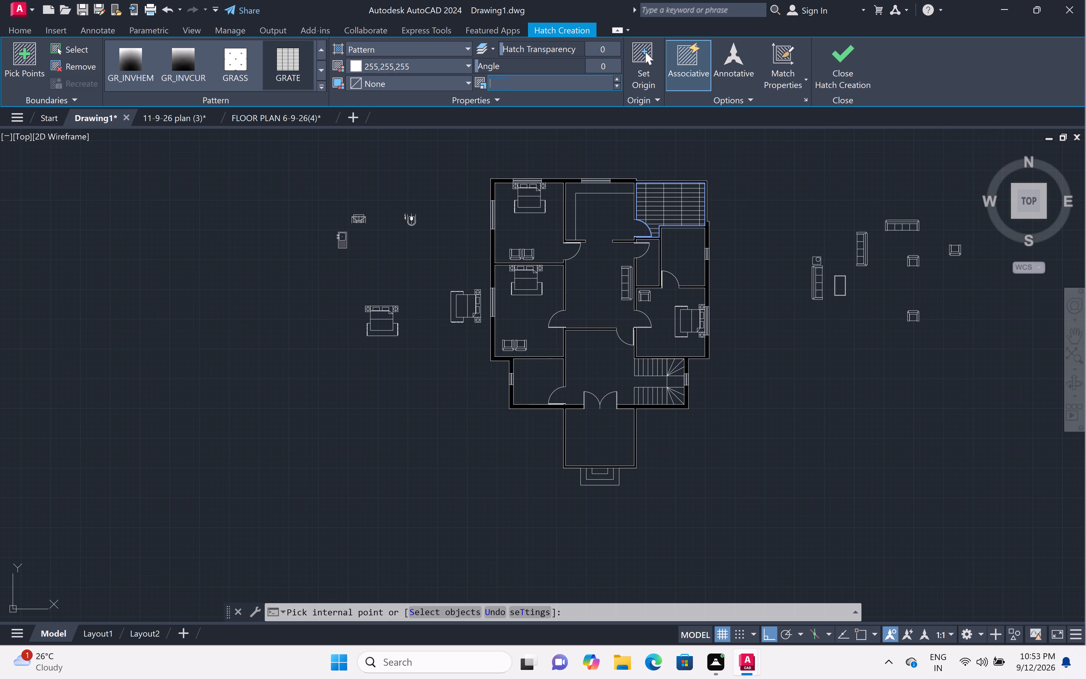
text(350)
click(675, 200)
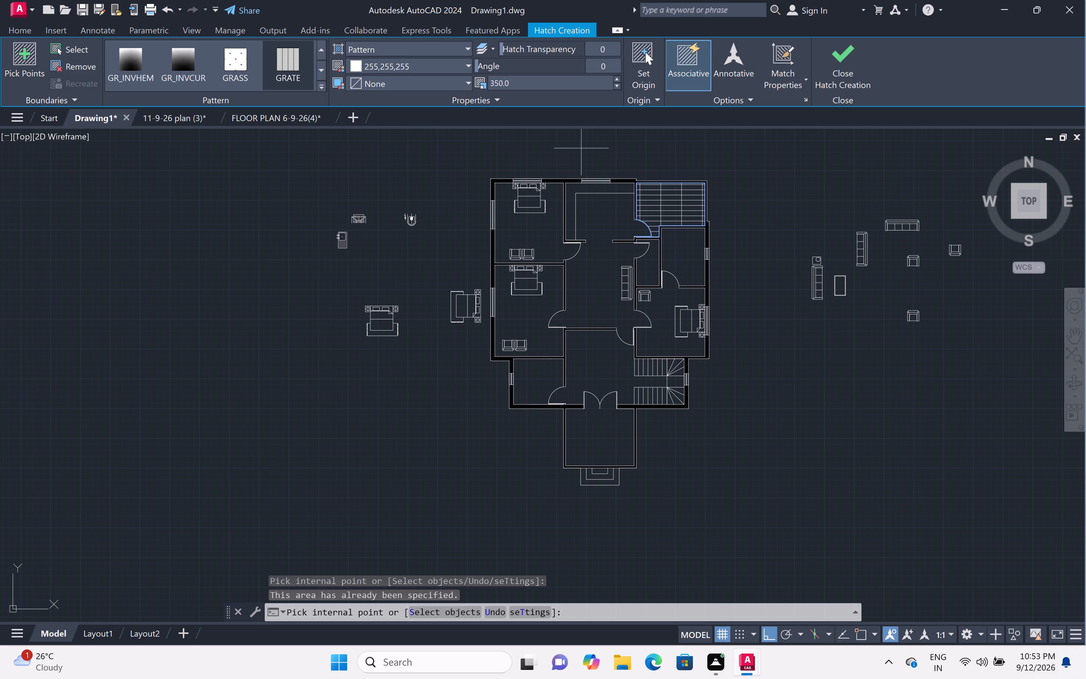
Set the top-right room's GRATE hatch scale to 400 and finish the hatch.
click(518, 80)
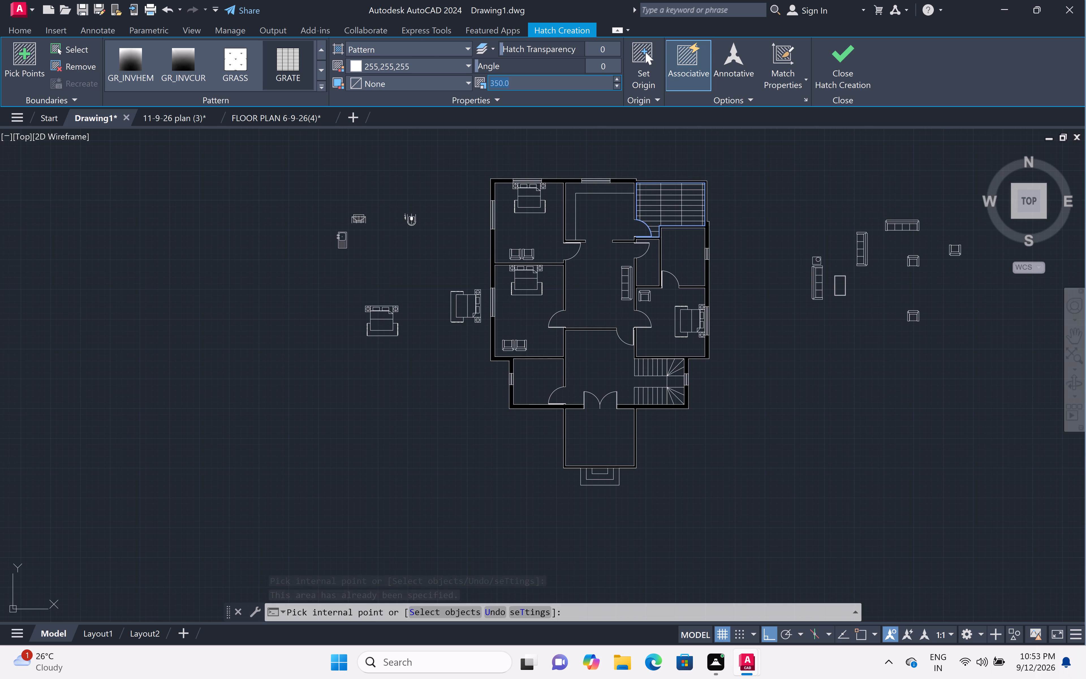
key(BackSpace)
text(400)
click(645, 194)
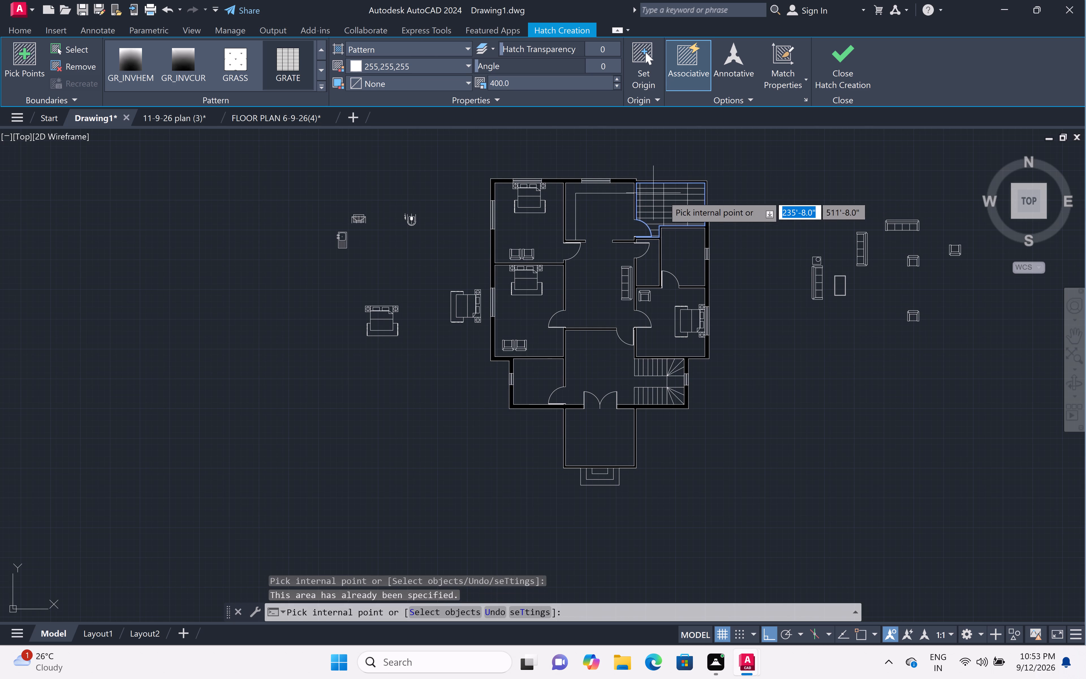
key(Escape)
Examine the hatched top-right room and the furnished rooms across the floor plan.
scroll(761, 203, down, 2)
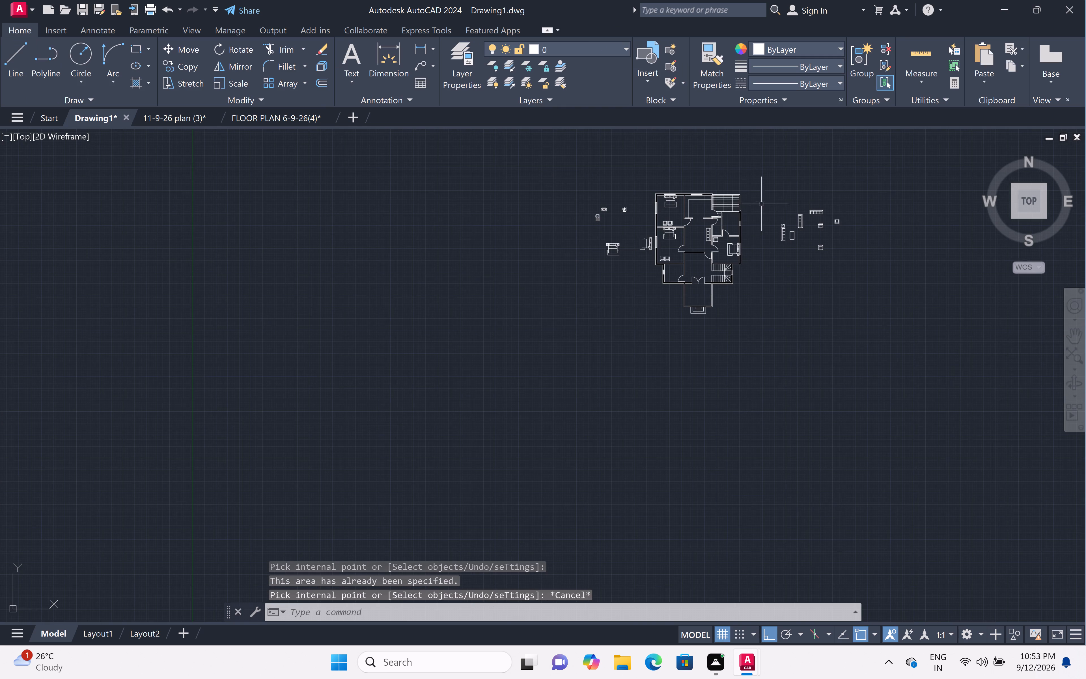
scroll(727, 213, up, 3)
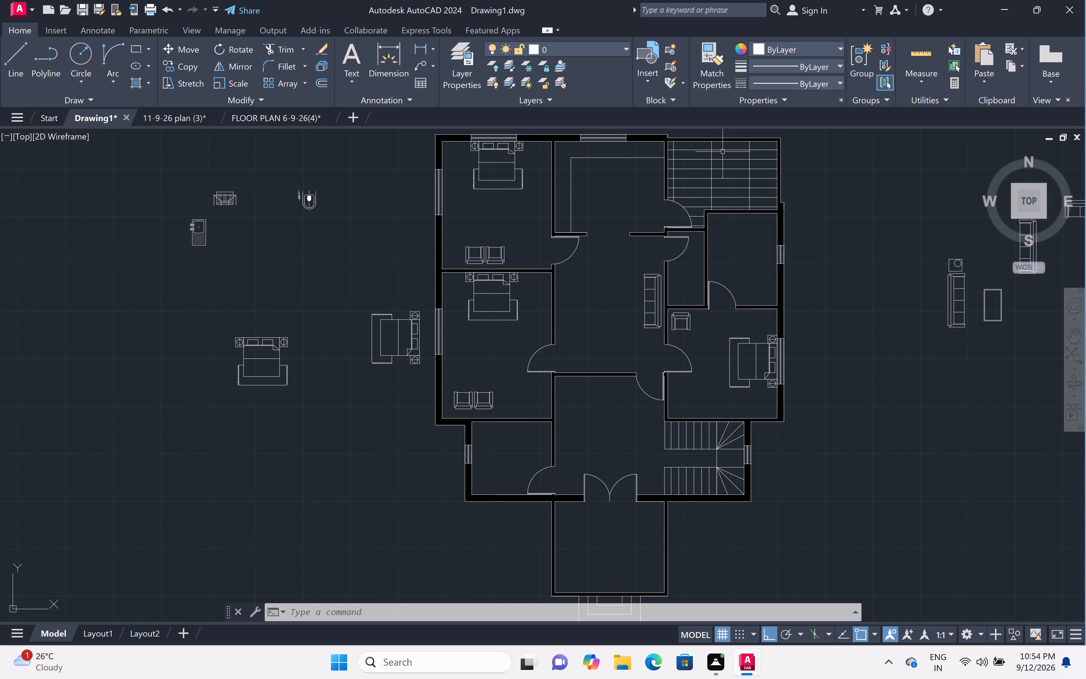
scroll(723, 152, down, 2)
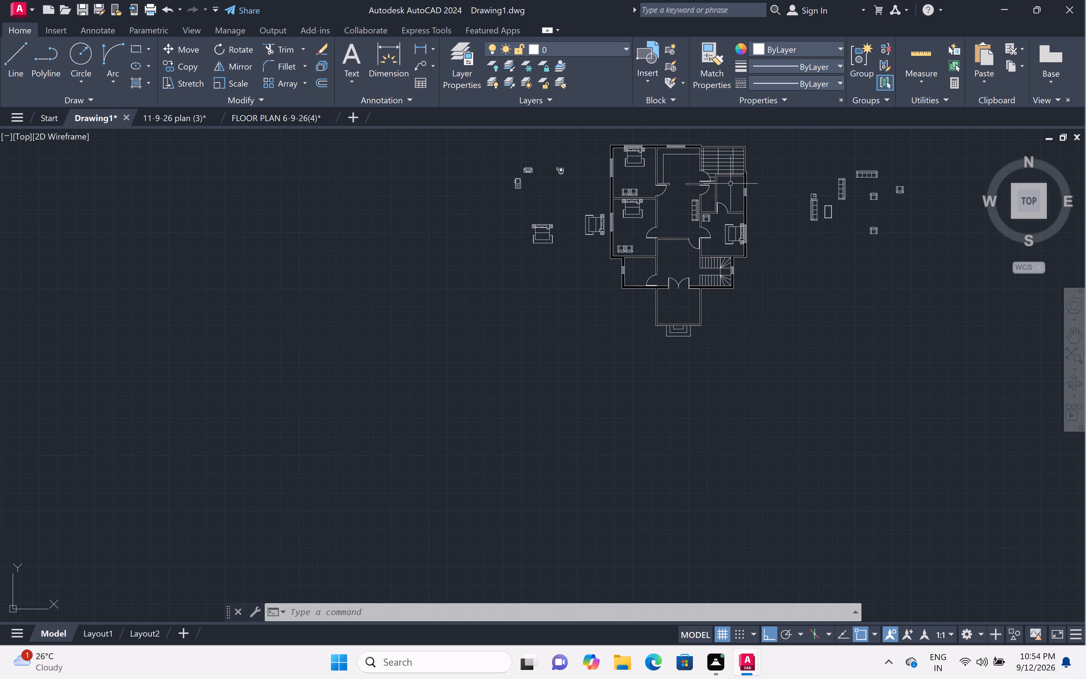
middle_drag(731, 193, 738, 294)
middle_click(738, 294)
scroll(738, 293, up, 1)
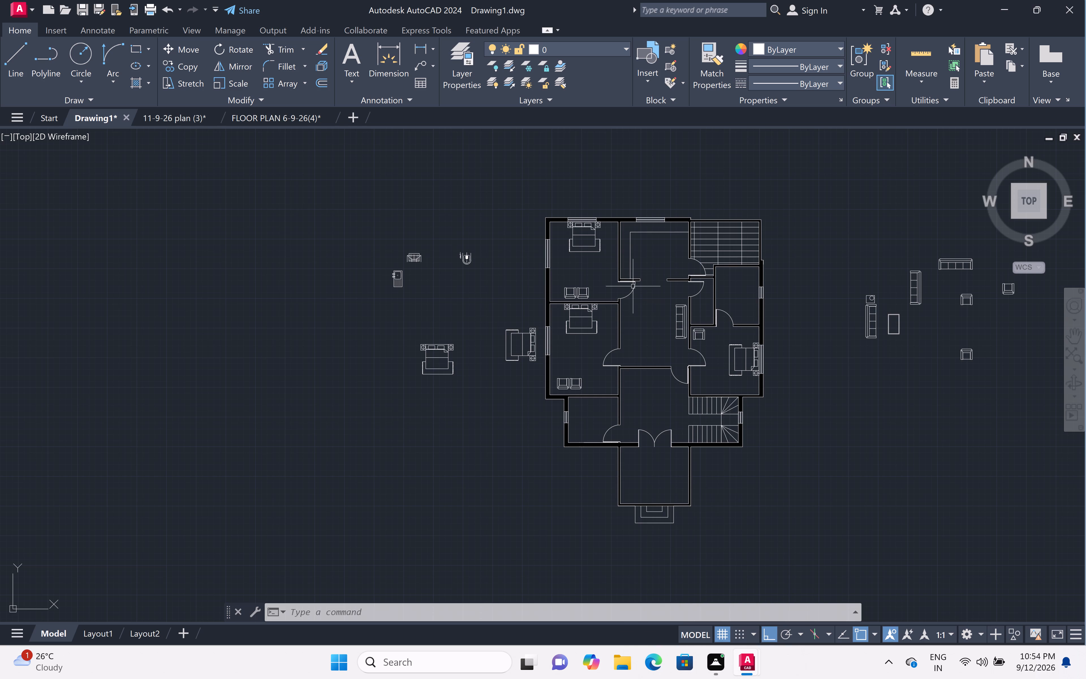
scroll(636, 200, up, 2)
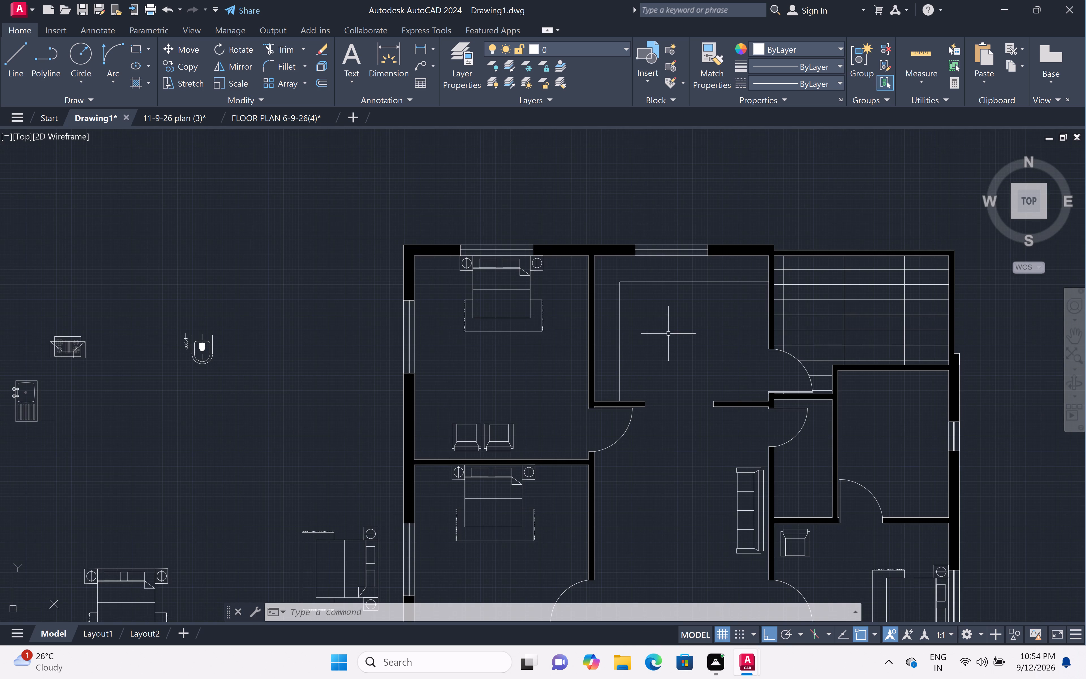
scroll(665, 343, down, 1)
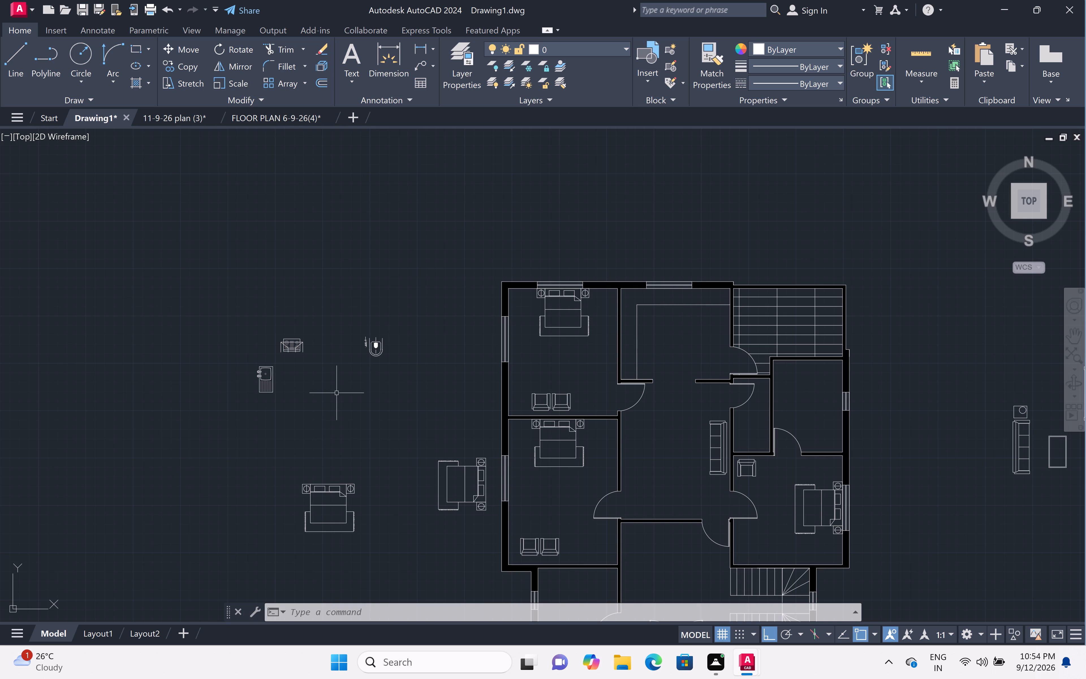
Delete the loose beds and bathroom and kitchen fixtures lying outside the plan's left wall.
scroll(379, 413, down, 2)
middle_drag(375, 435, 400, 365)
middle_click(400, 365)
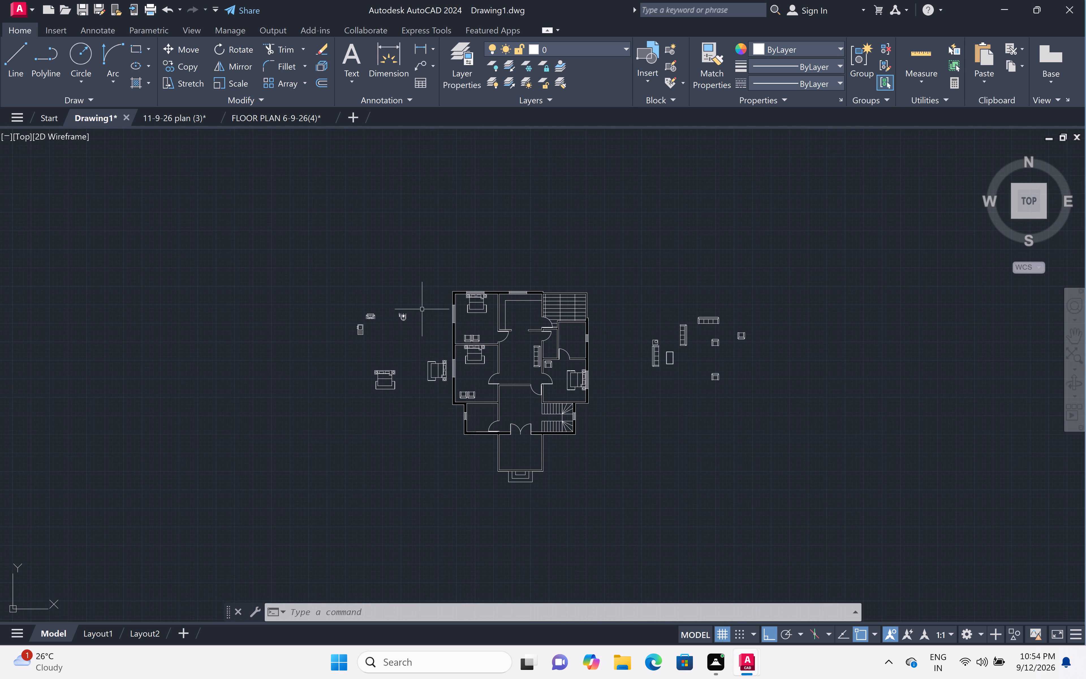
double_click(431, 302)
click(275, 443)
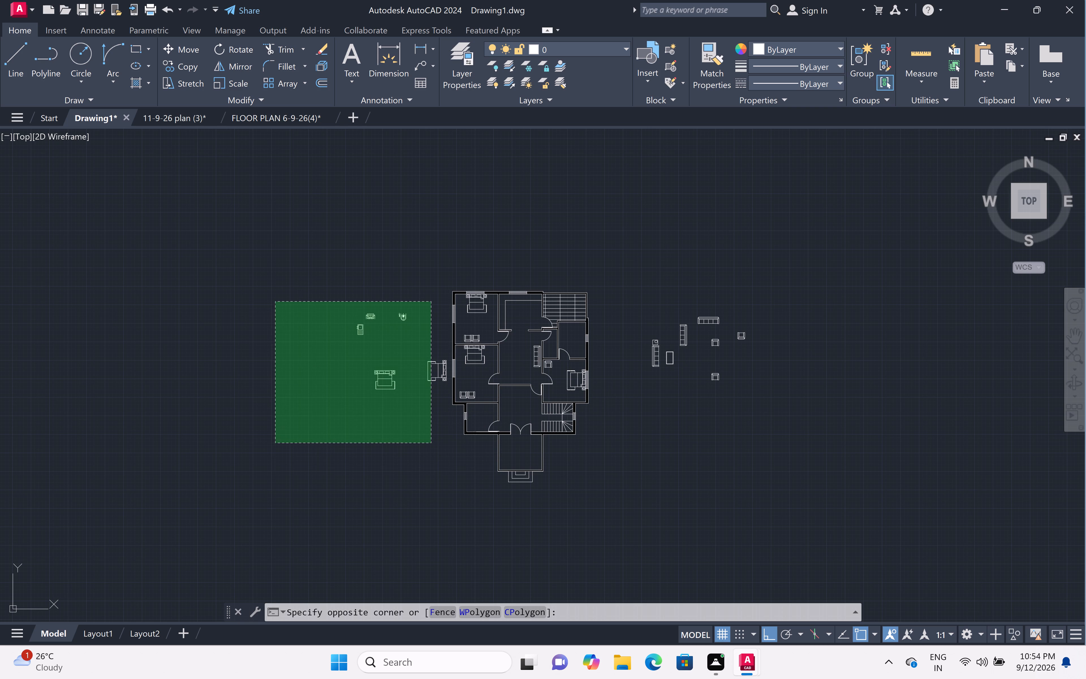
drag(275, 441, 274, 436)
key(Delete)
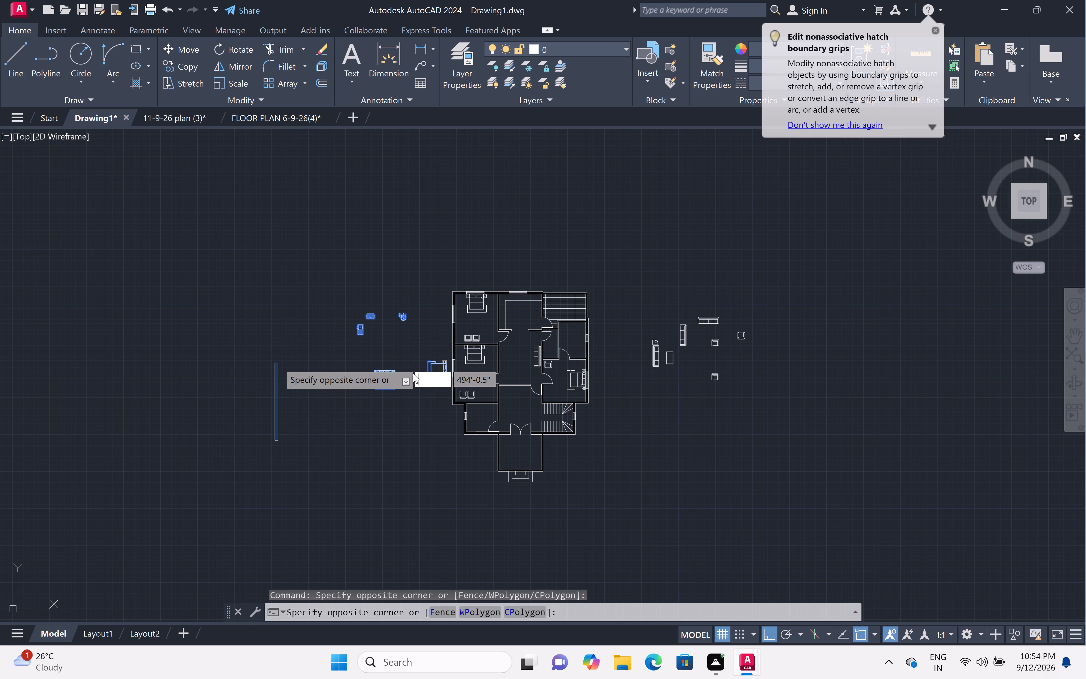
key(Delete)
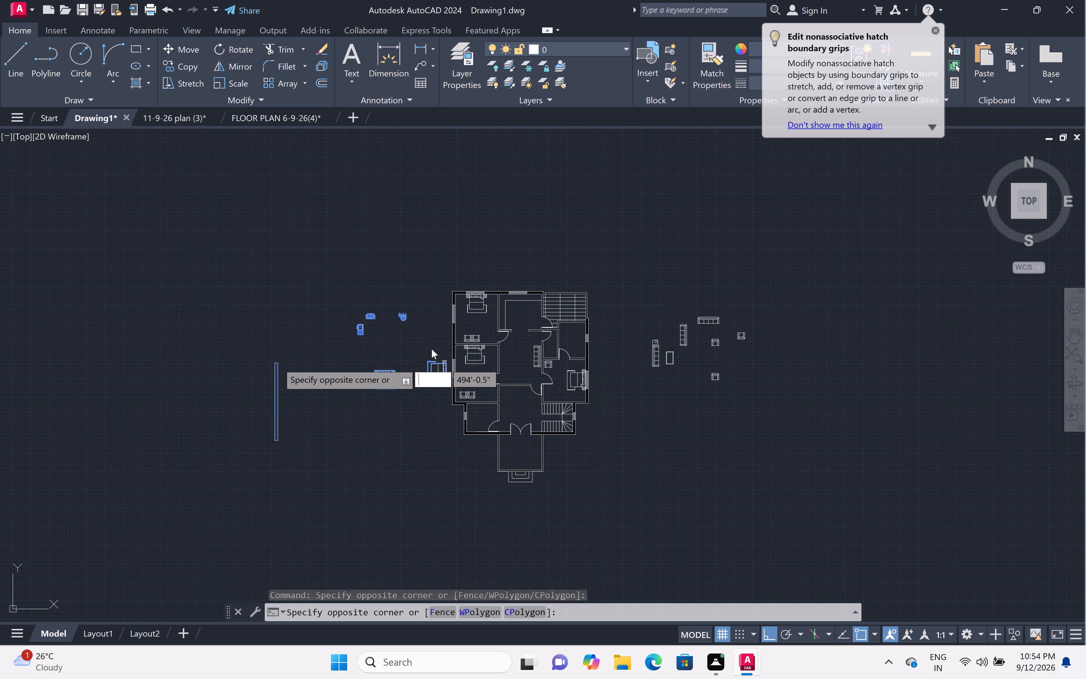
key(Escape)
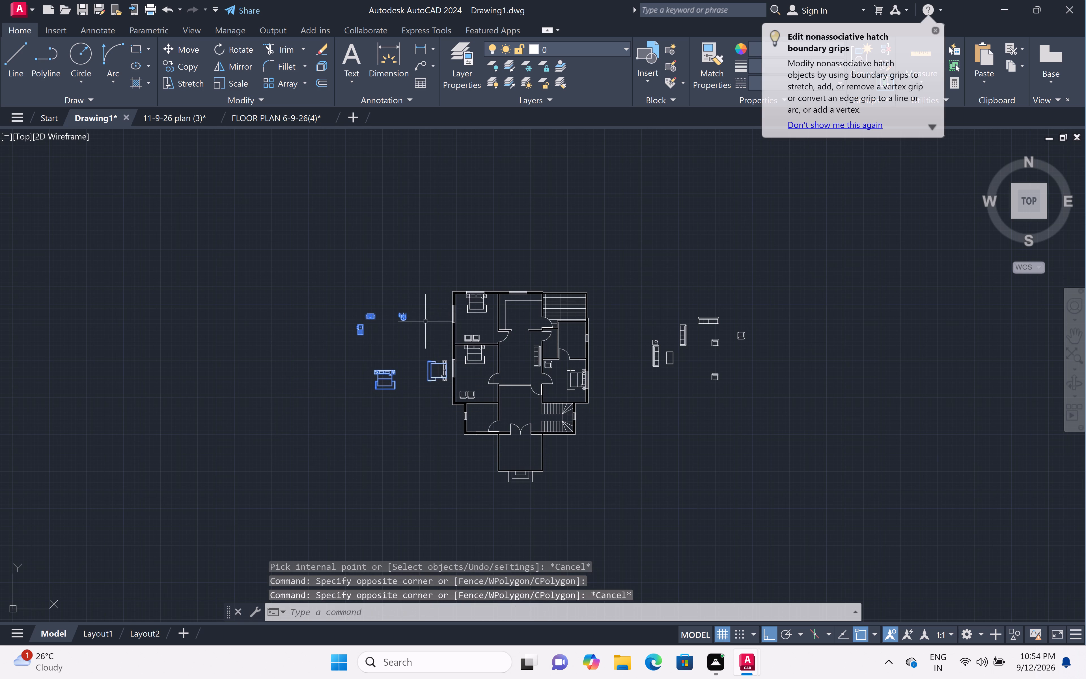
key(Delete)
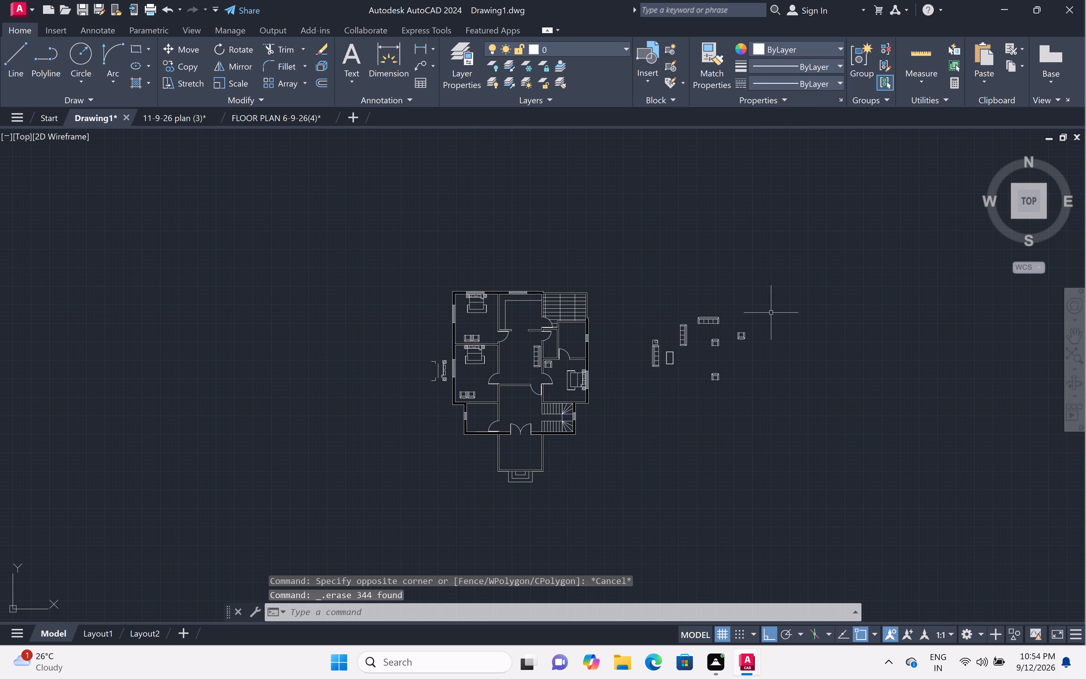
Delete all the loose sofas, armchairs and table lying to the right of the floor plan.
click(807, 298)
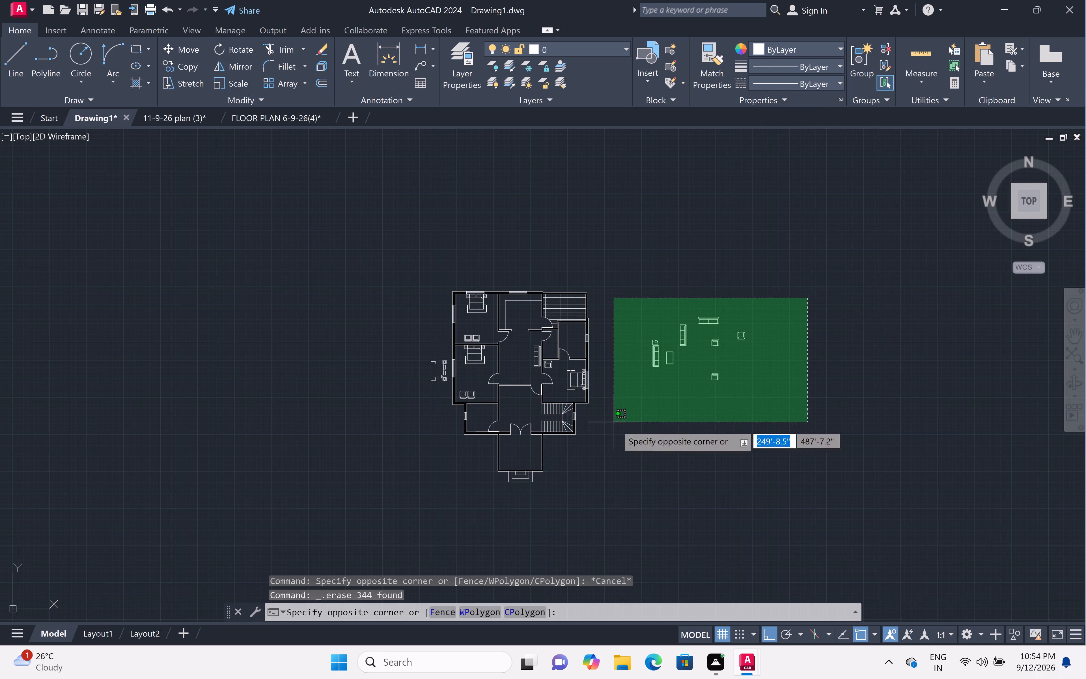
double_click(620, 434)
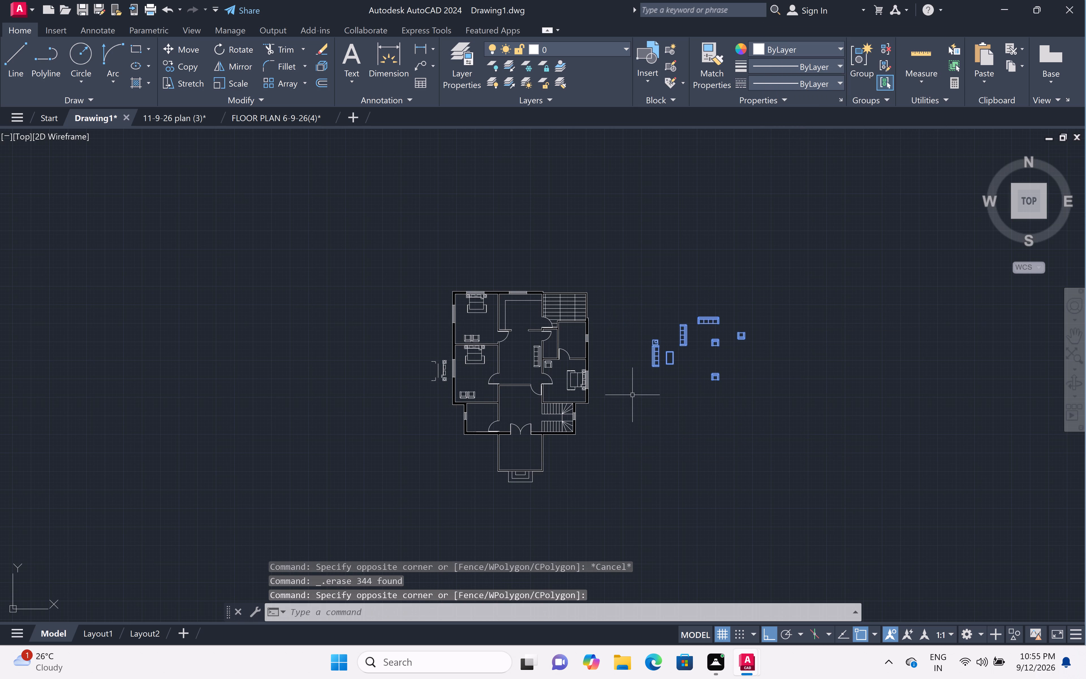
key(Delete)
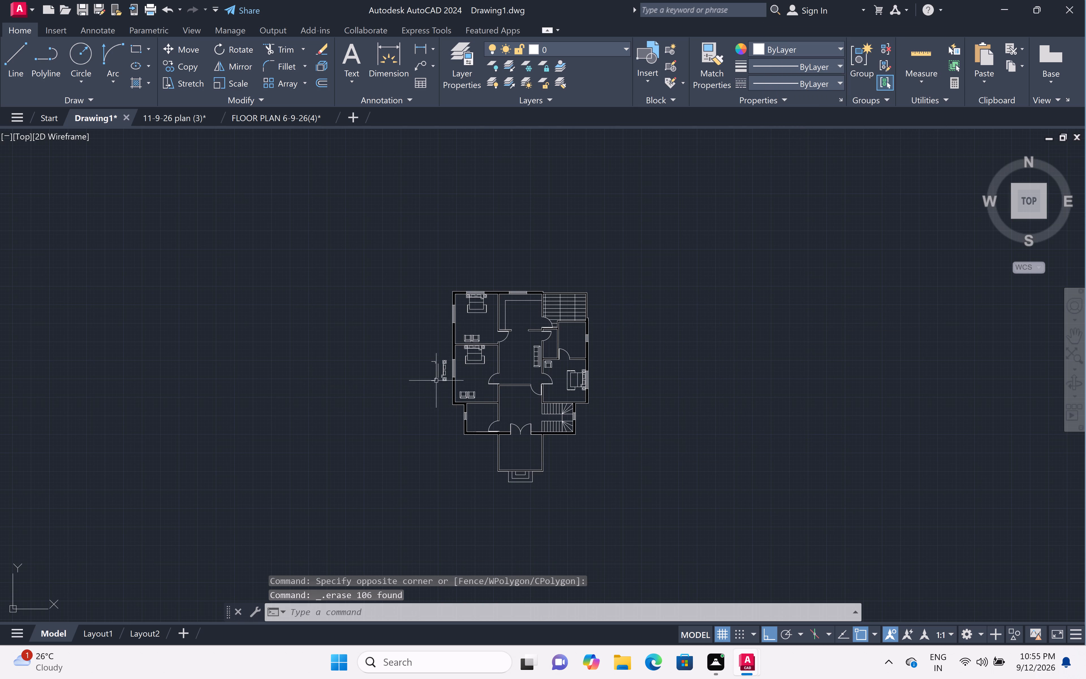
Delete the leftover bed and side-table fragments beside the lower-left bedroom's outer window.
scroll(438, 379, up, 4)
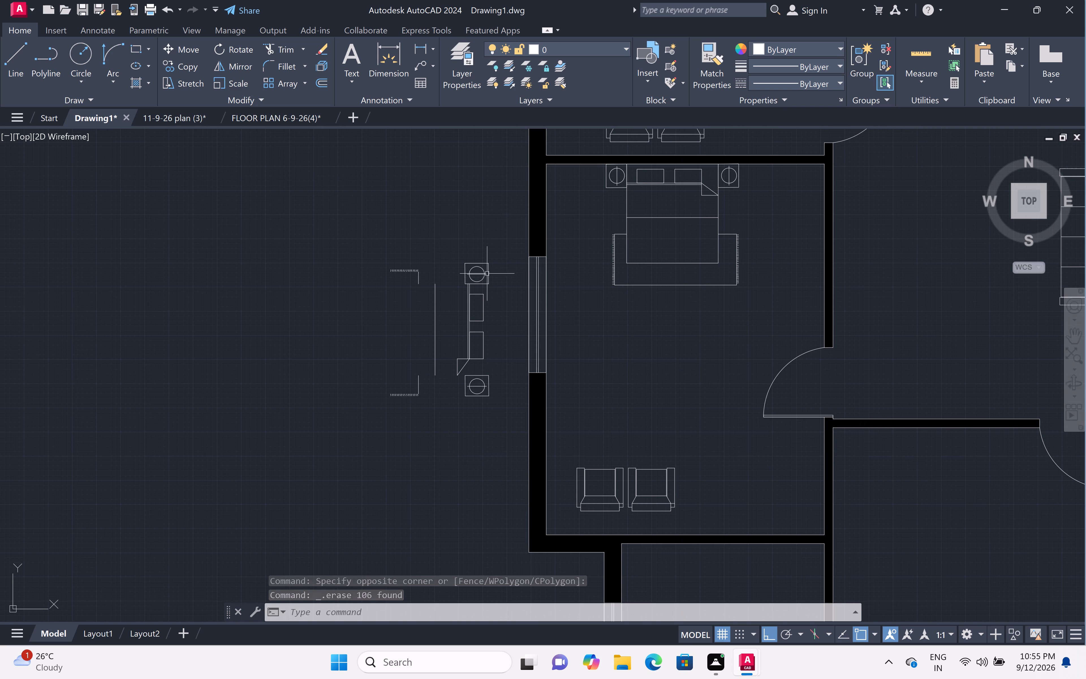
click(502, 252)
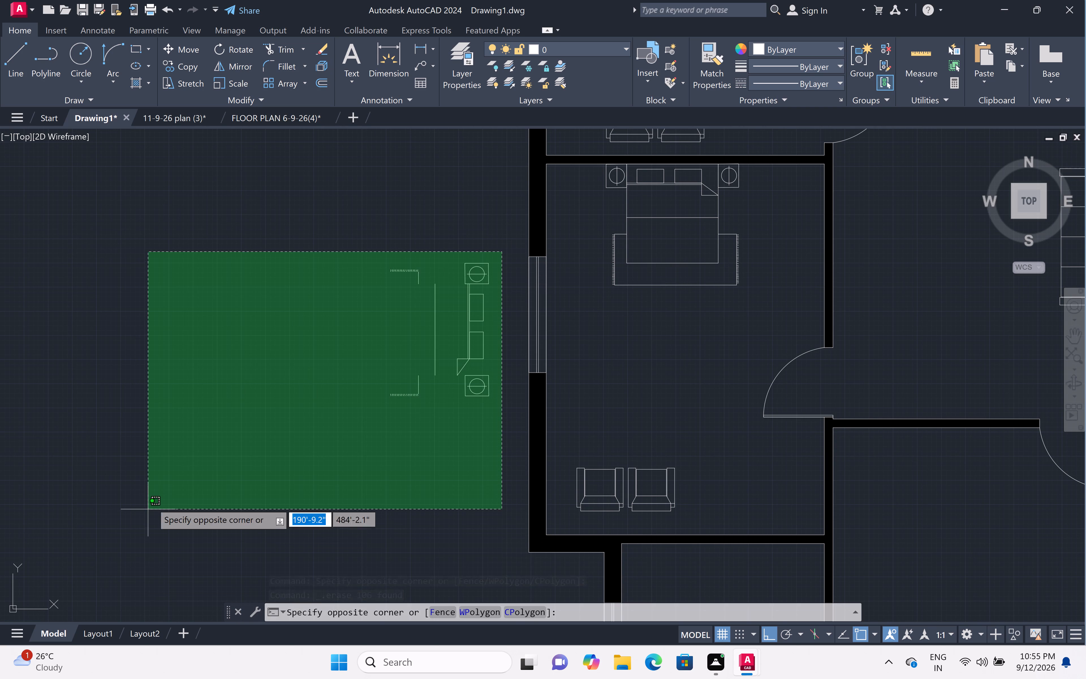
click(168, 480)
key(Delete)
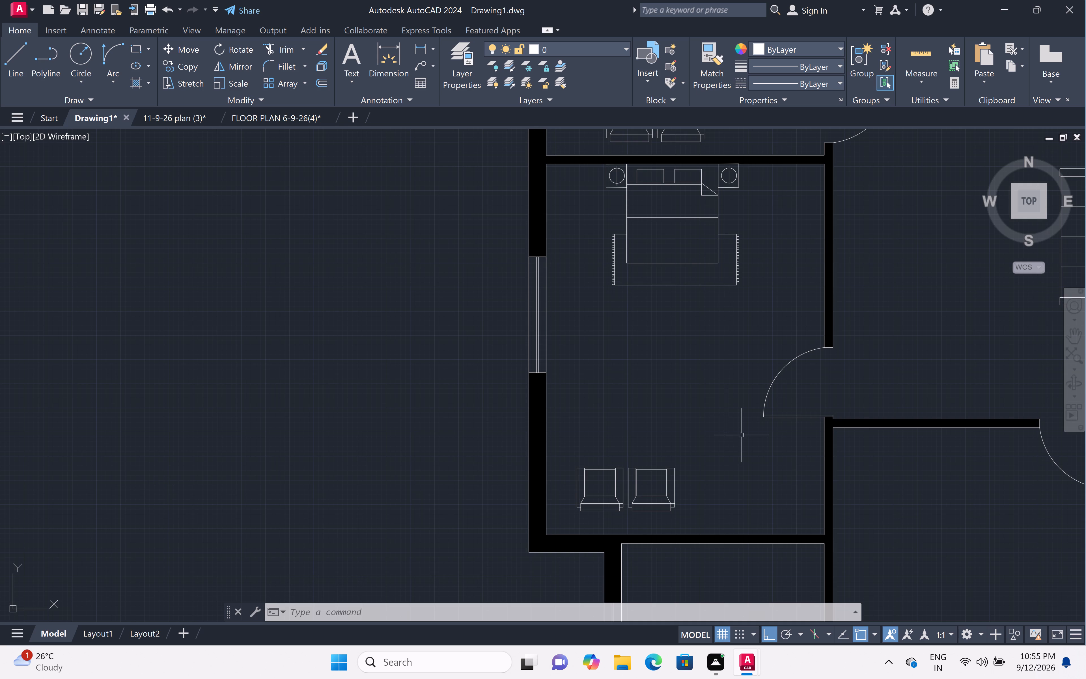
Examine the cleaned-up floor plan, checking the furnished bedrooms, central hall, hatched top-right room and entrance.
scroll(802, 472, down, 2)
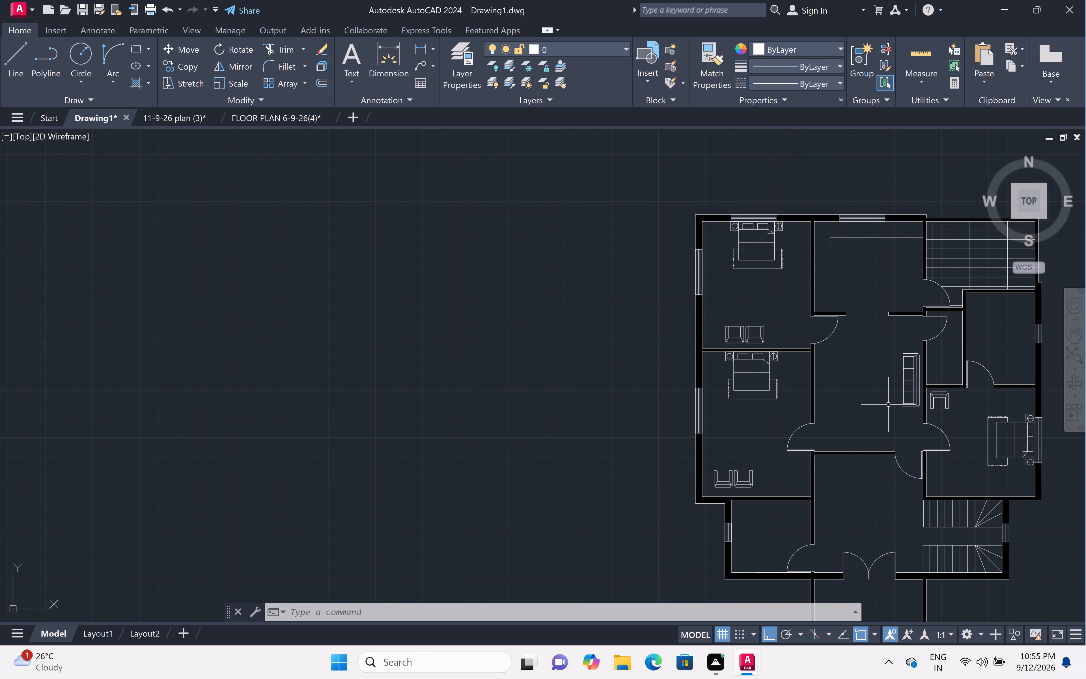
middle_drag(885, 407, 556, 422)
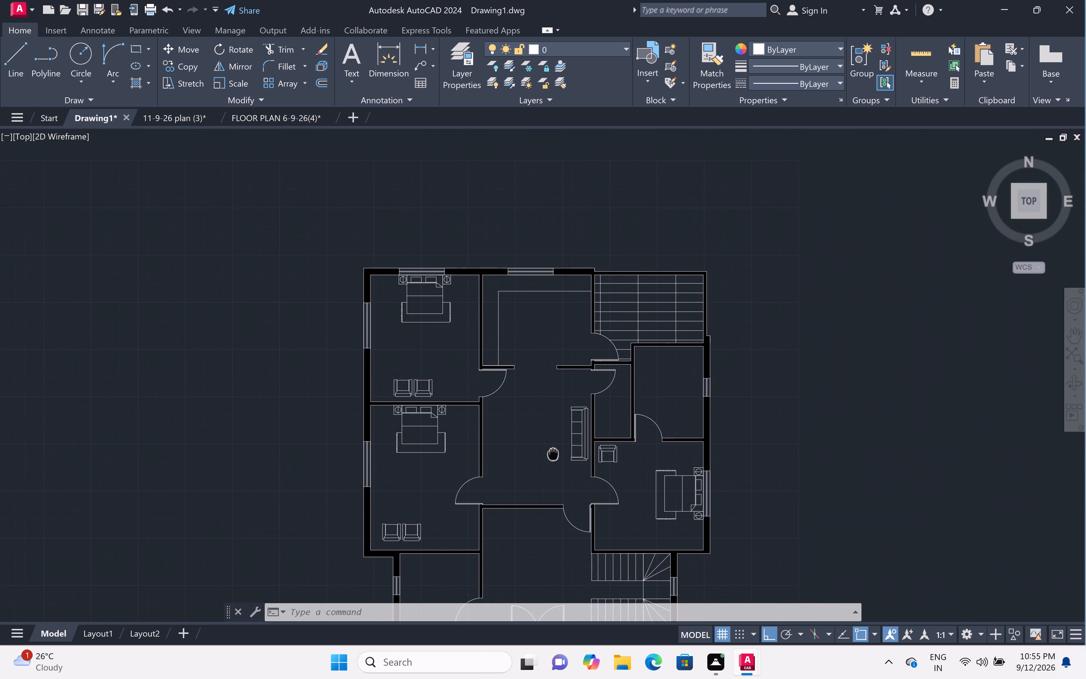
middle_drag(556, 422, 566, 377)
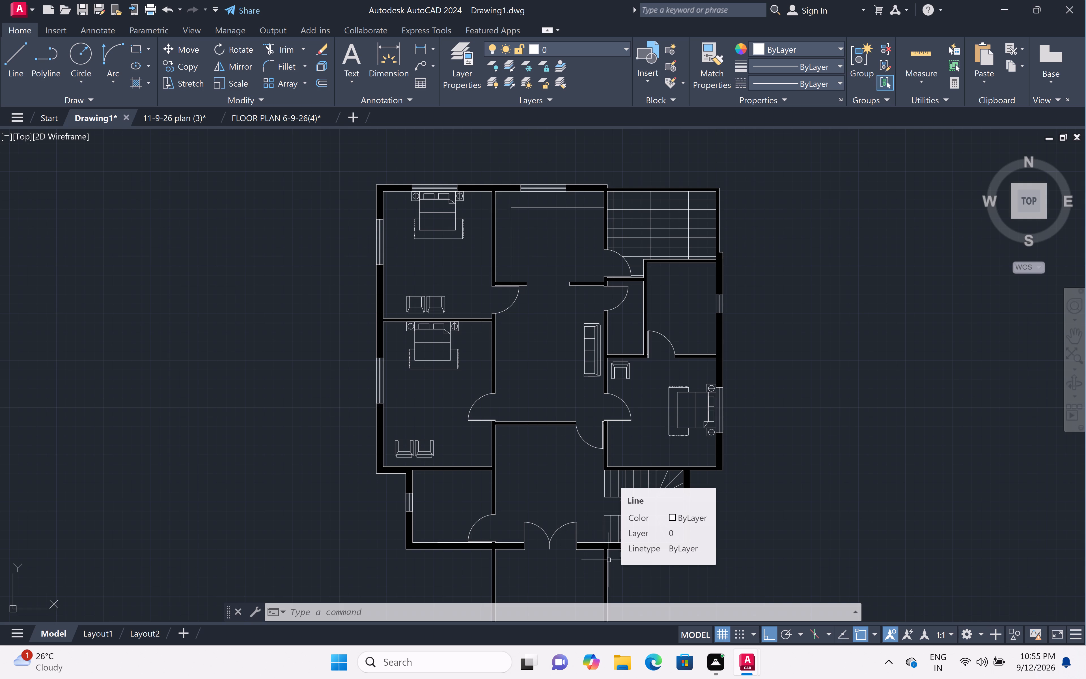
click(480, 340)
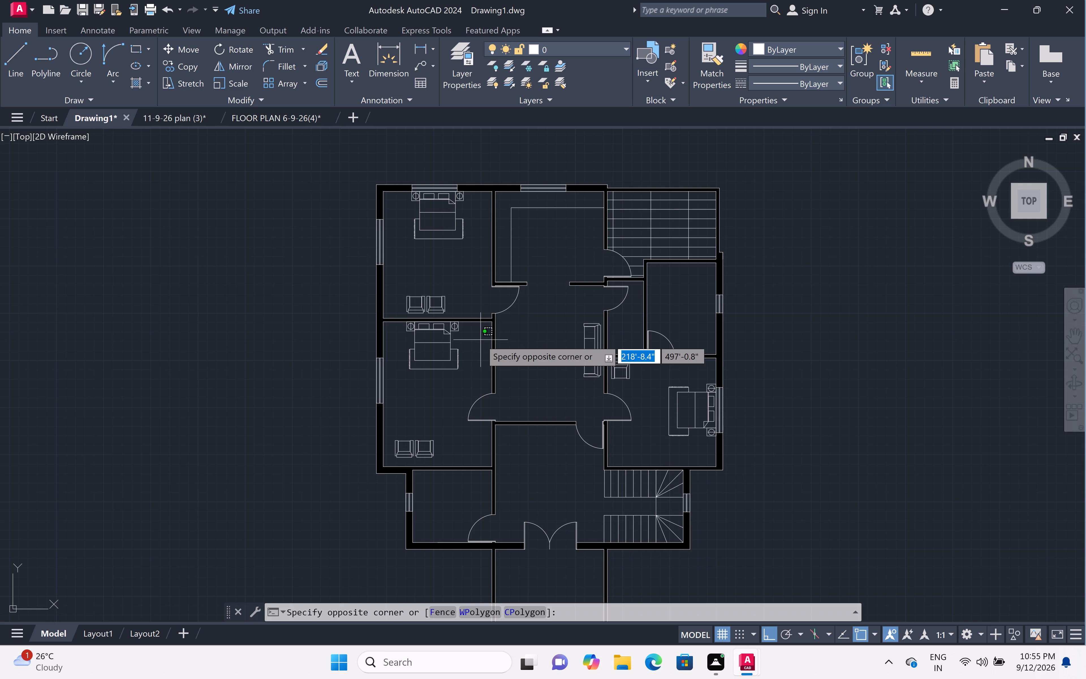
click(480, 340)
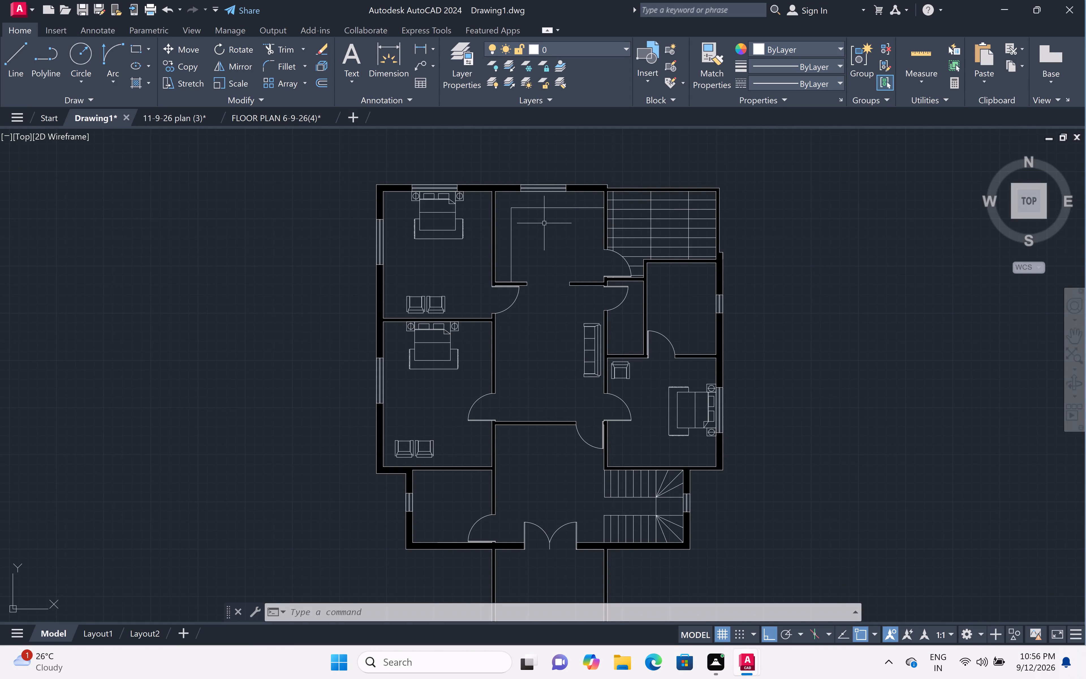
scroll(544, 223, up, 2)
scroll(446, 298, down, 1)
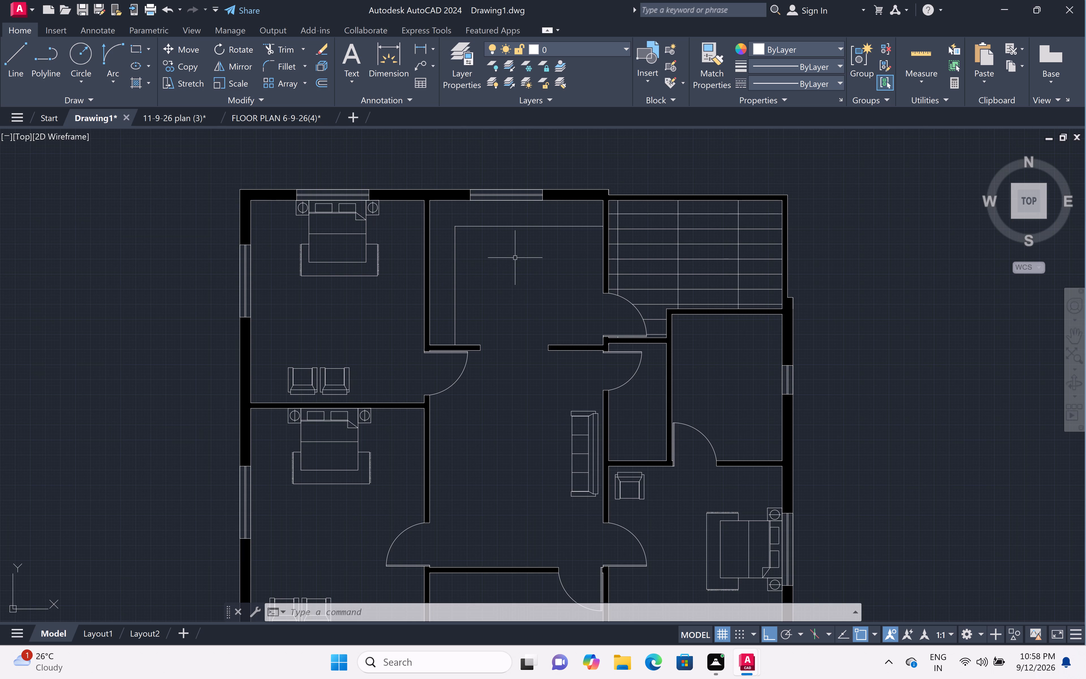
scroll(510, 244, down, 2)
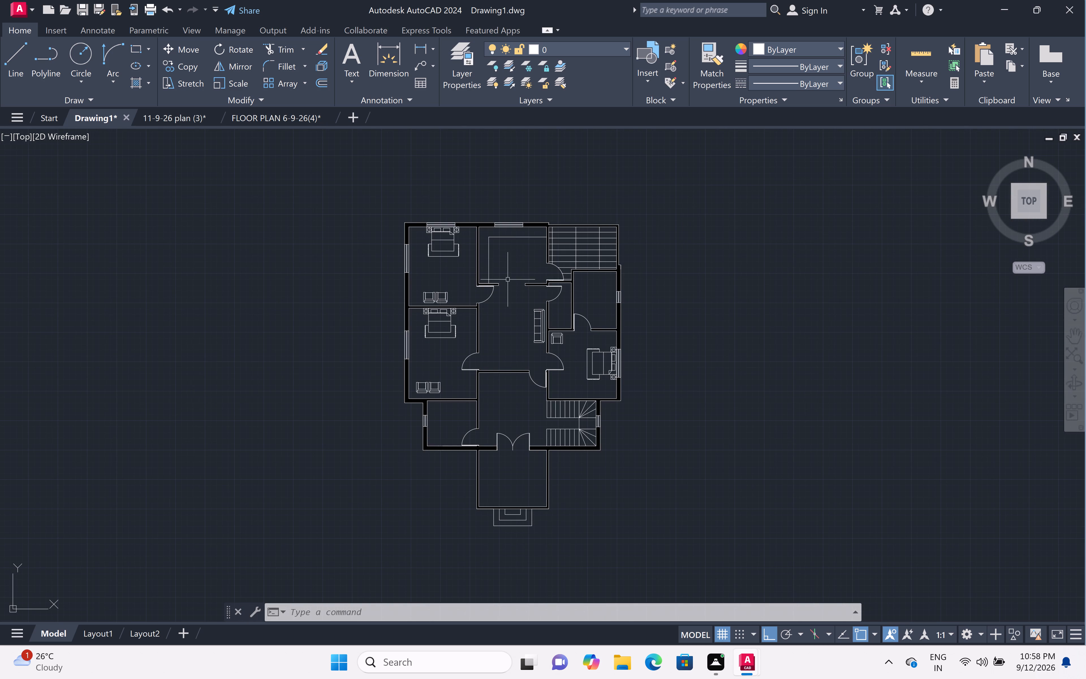
scroll(506, 252, up, 3)
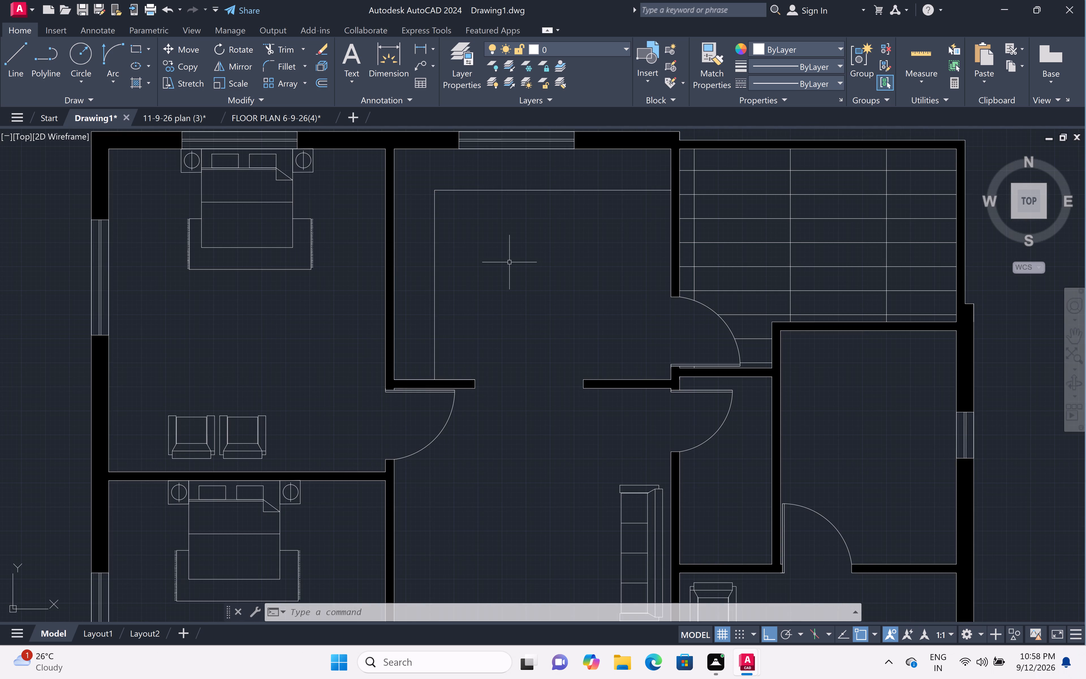
scroll(519, 264, down, 1)
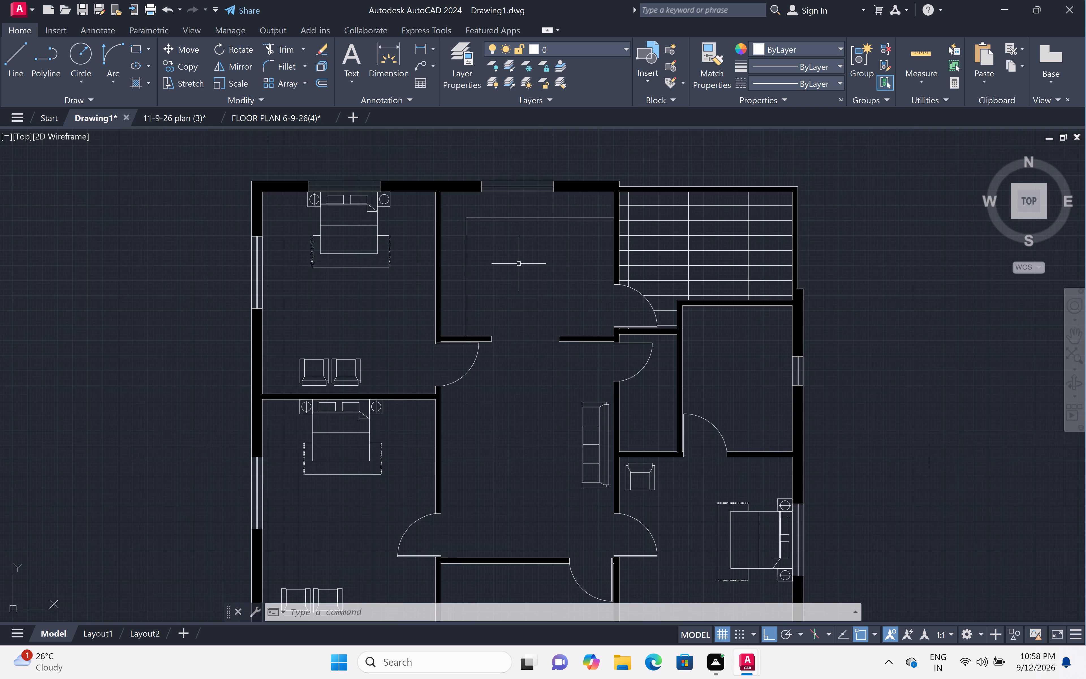
scroll(519, 264, down, 1)
middle_drag(518, 283, 521, 279)
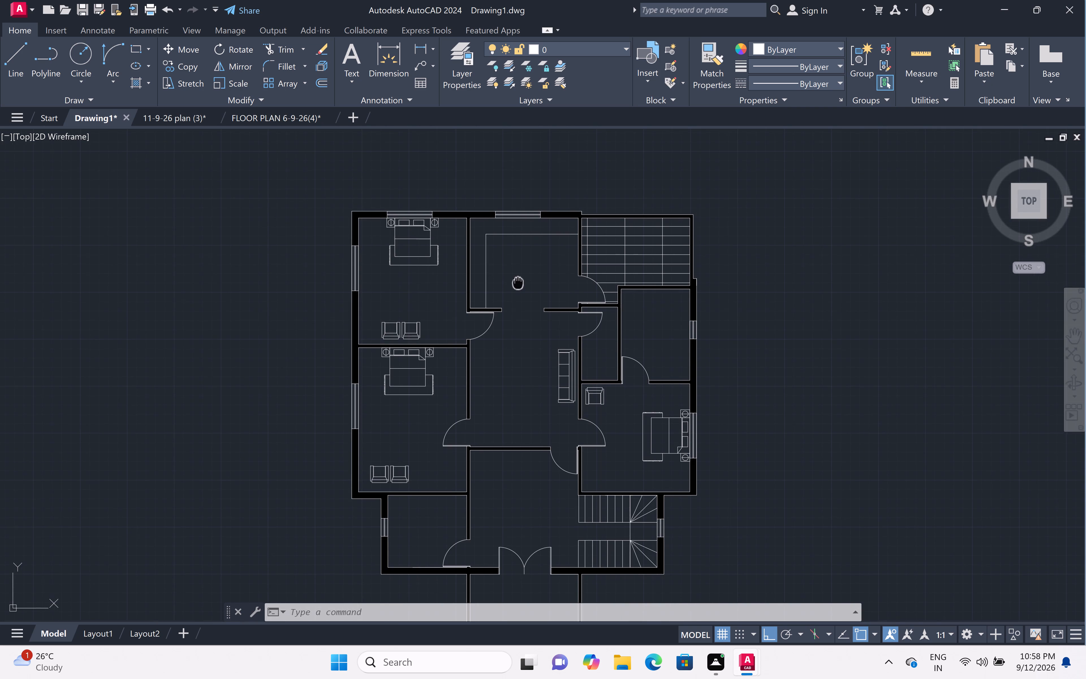
middle_drag(521, 279, 548, 243)
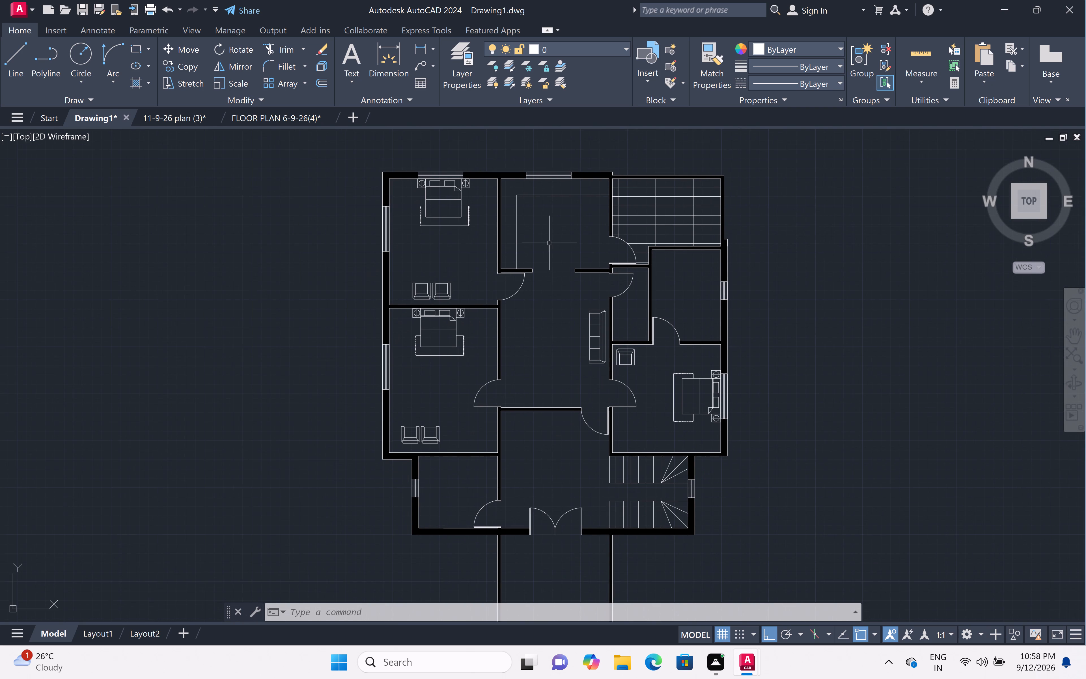
scroll(549, 243, up, 1)
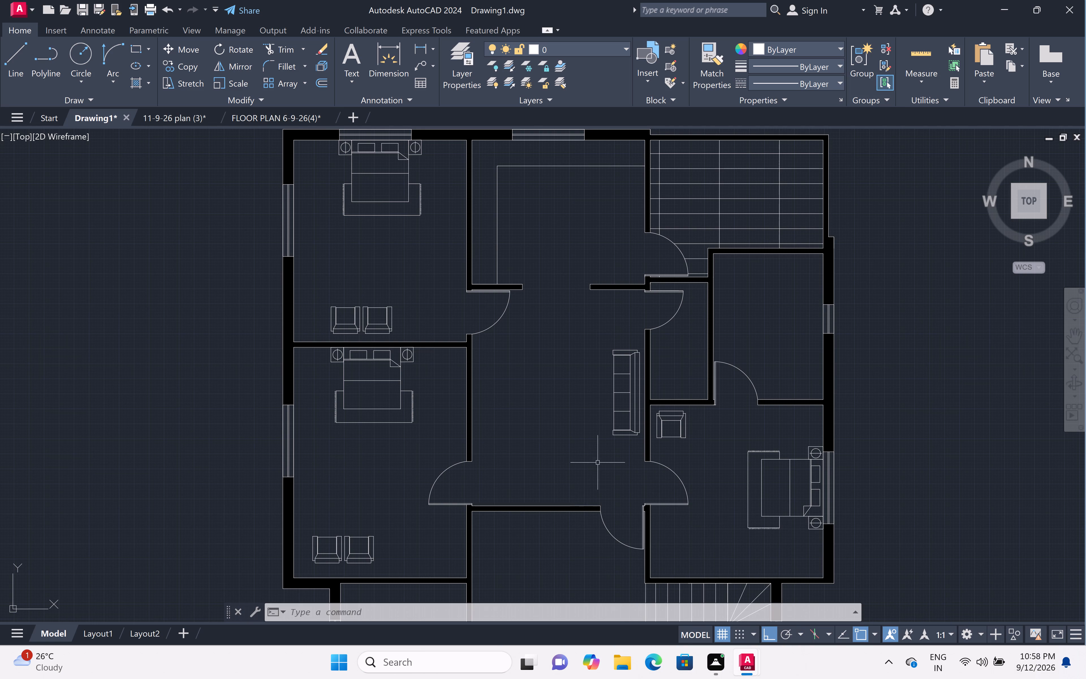
scroll(587, 431, down, 1)
middle_drag(581, 427, 618, 381)
scroll(618, 380, down, 1)
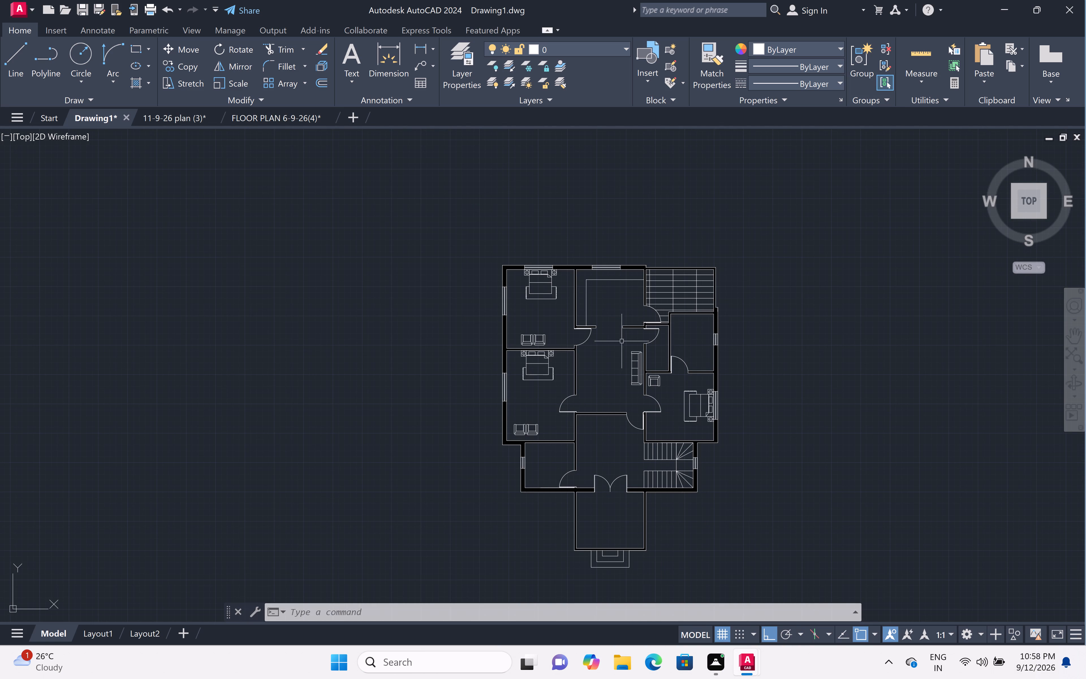
scroll(540, 304, up, 2)
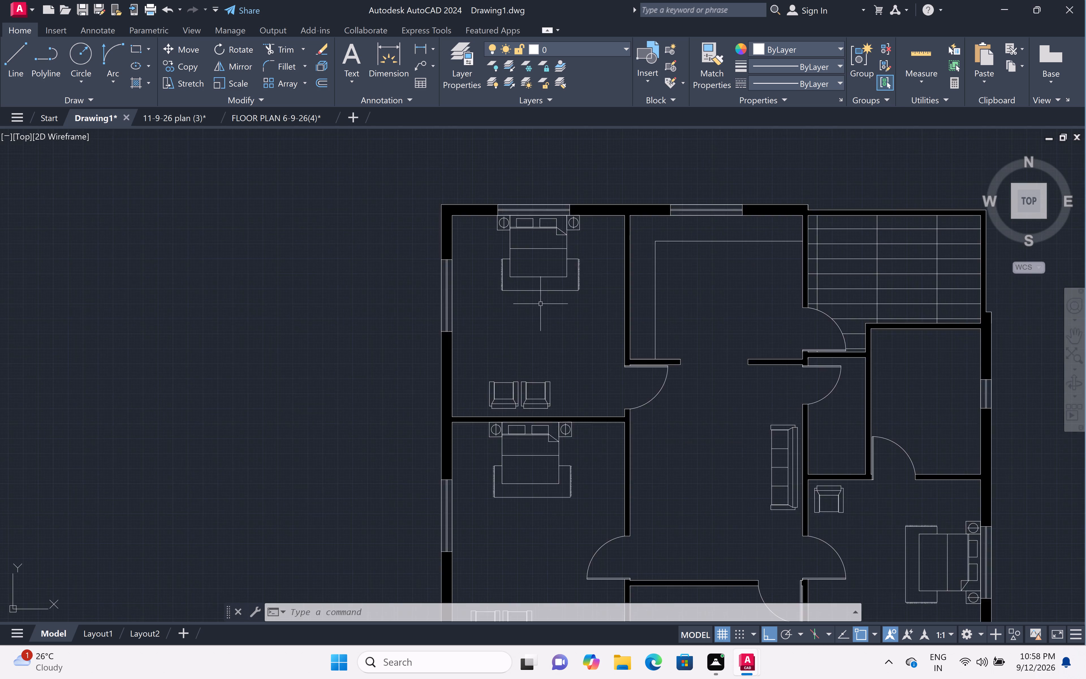
scroll(540, 304, up, 1)
scroll(540, 304, down, 2)
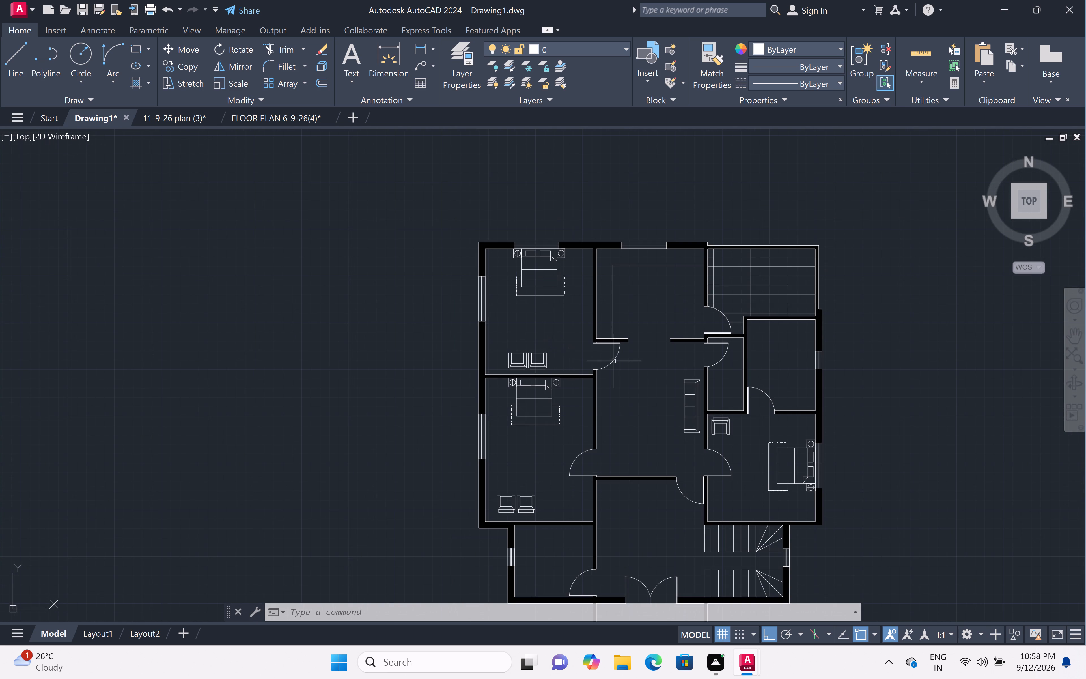
scroll(614, 361, down, 1)
middle_drag(644, 426, 626, 392)
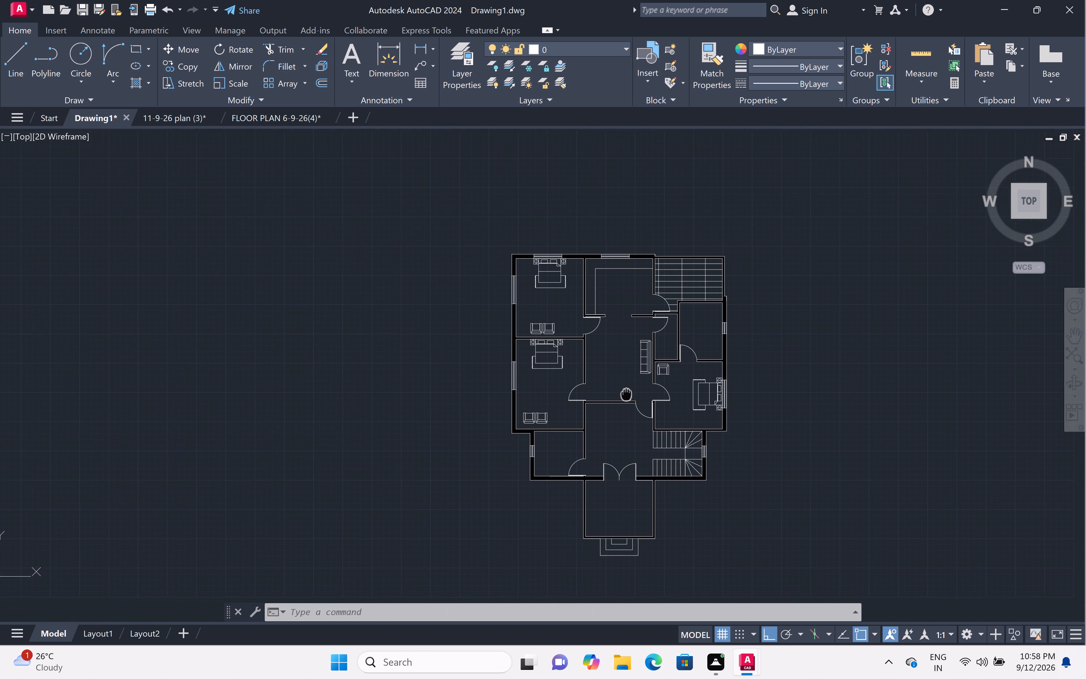
middle_drag(626, 392, 647, 389)
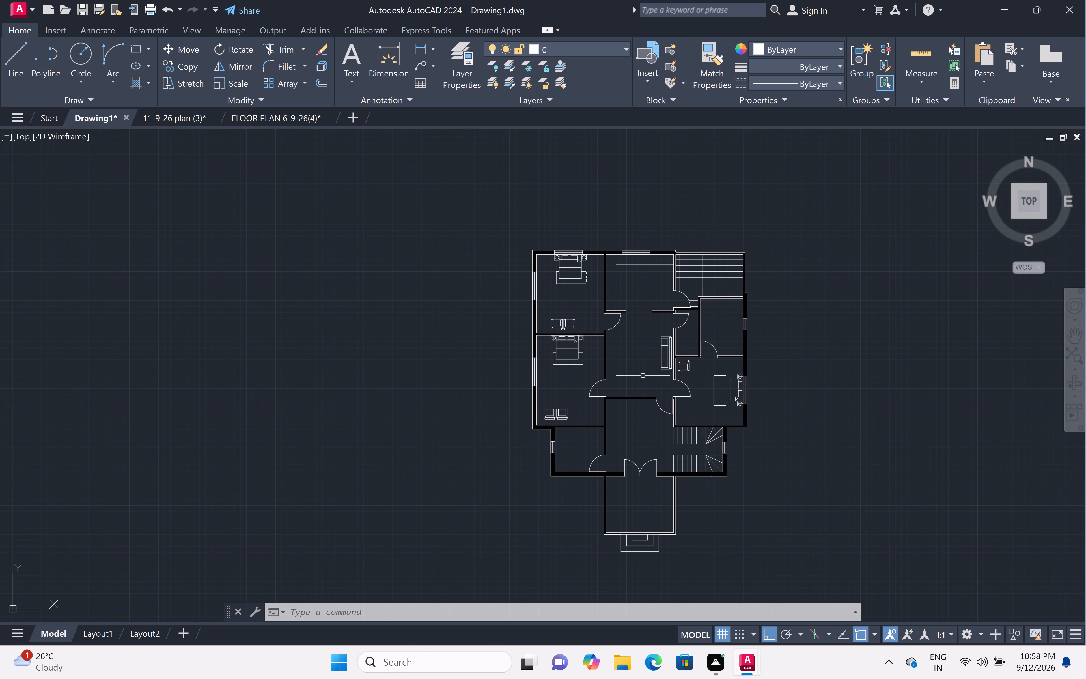
scroll(643, 375, up, 1)
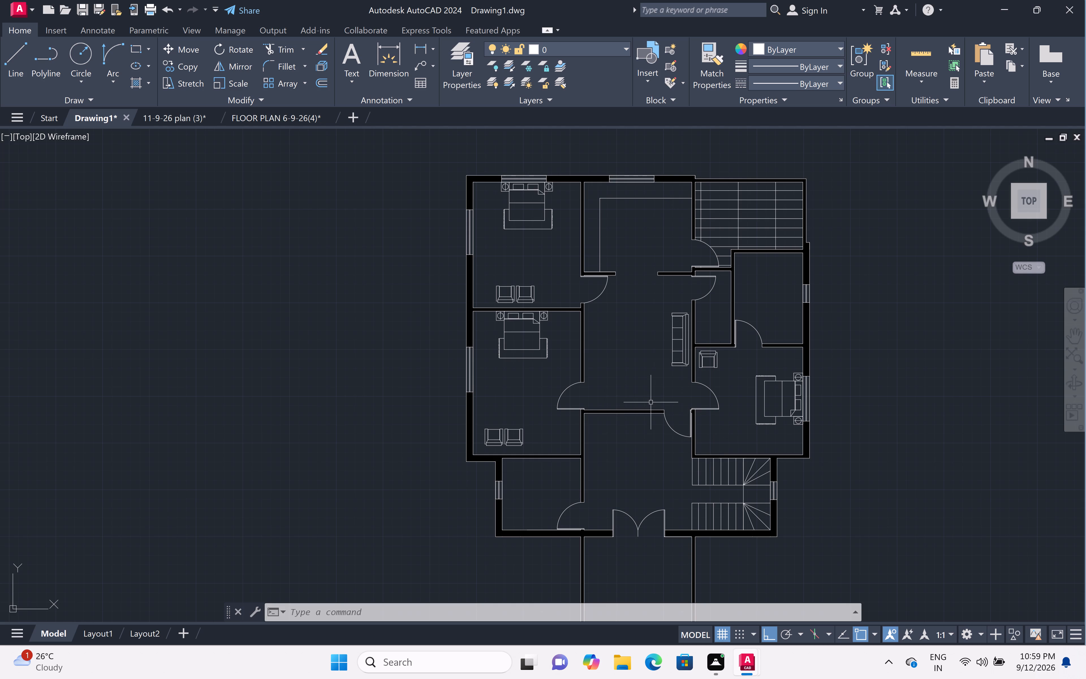
scroll(651, 402, down, 1)
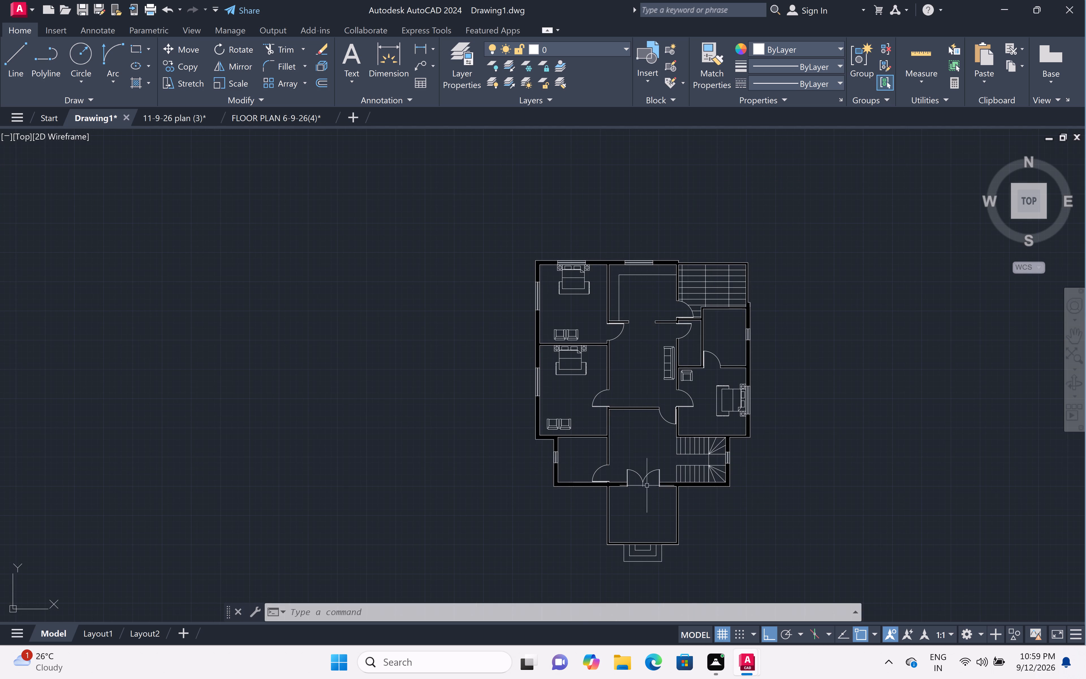
scroll(622, 310, up, 3)
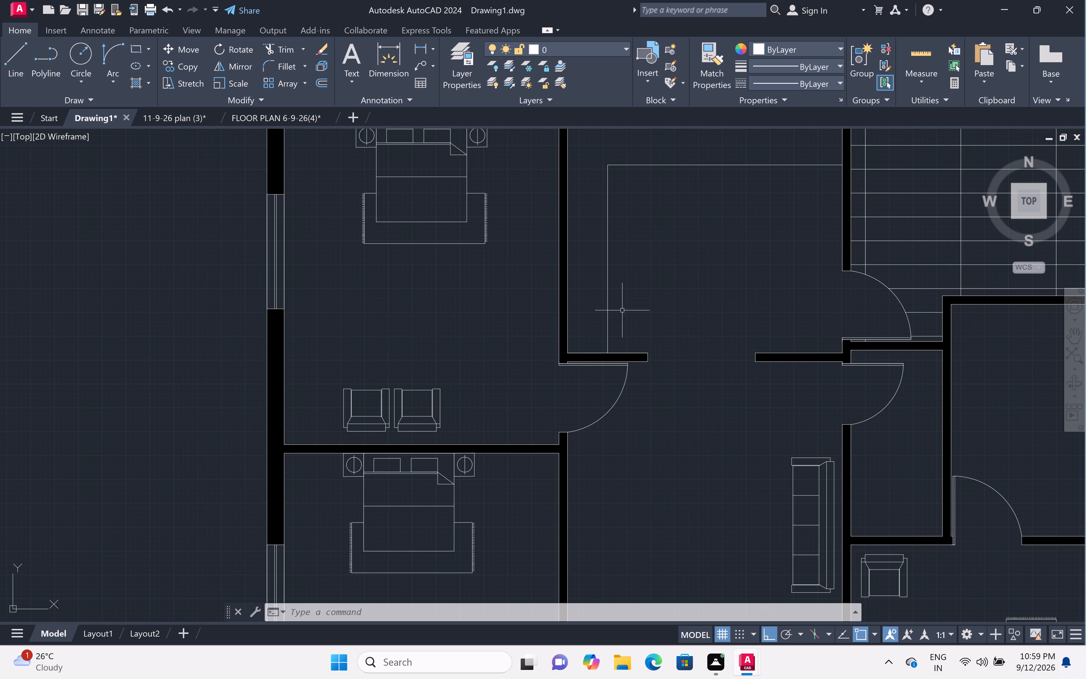
scroll(623, 308, down, 2)
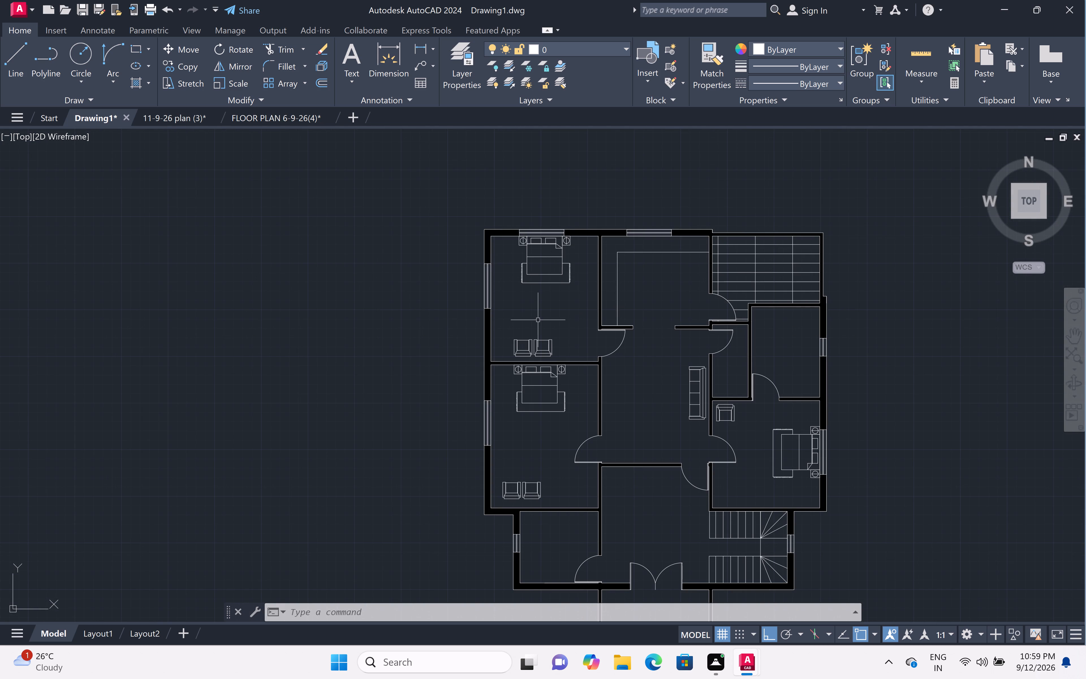
Add the multiline text "Bed room" in the top-left bedroom, in the open floor between the bed and the two armchairs.
text(mt)
key(space)
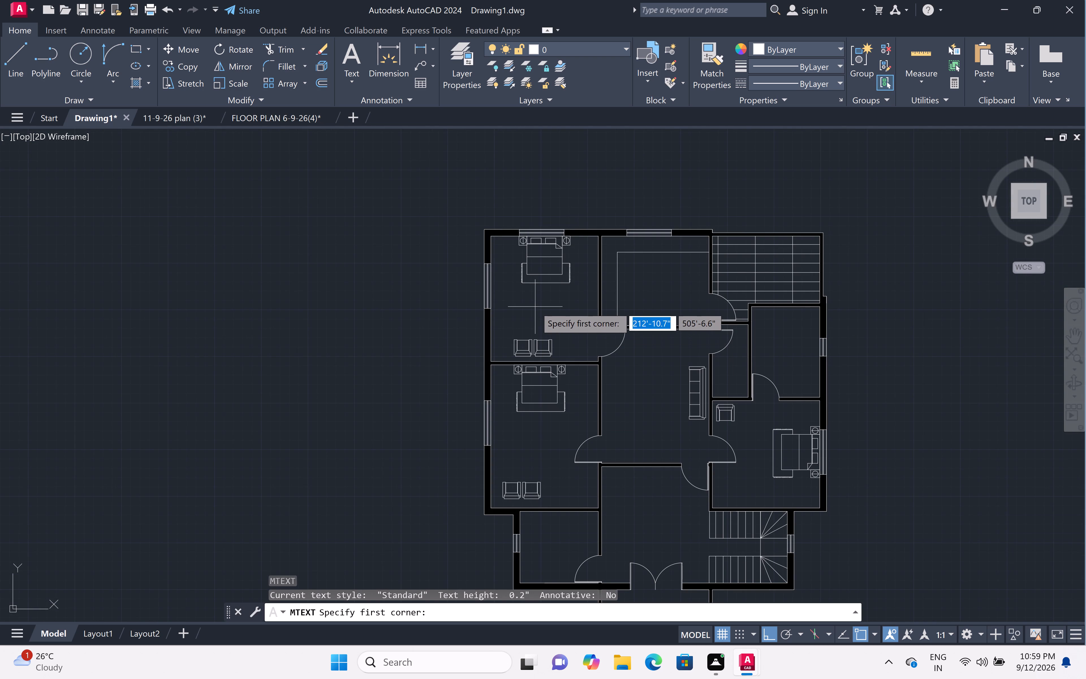
click(515, 301)
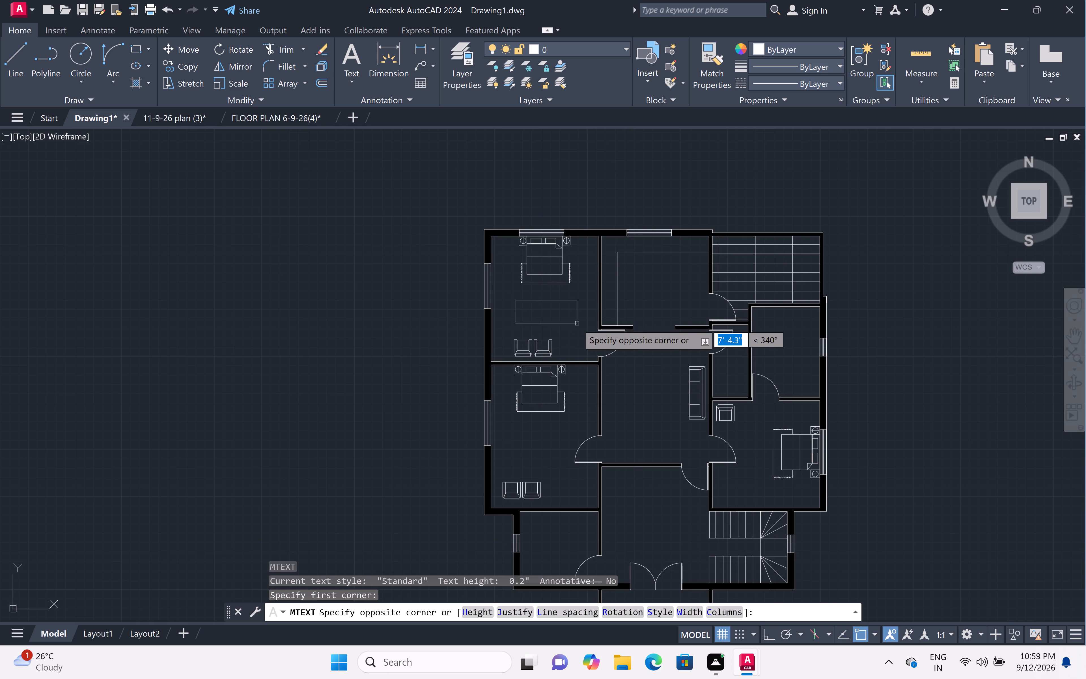
click(577, 323)
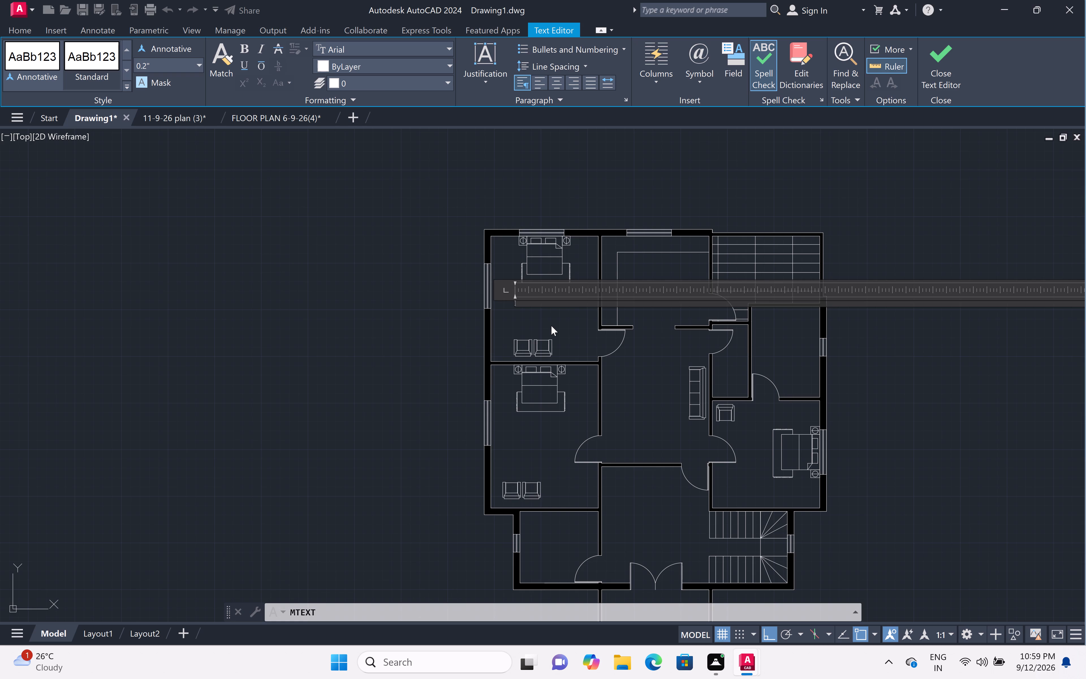
key(shift+b)
text(ed r)
text(oom)
click(541, 327)
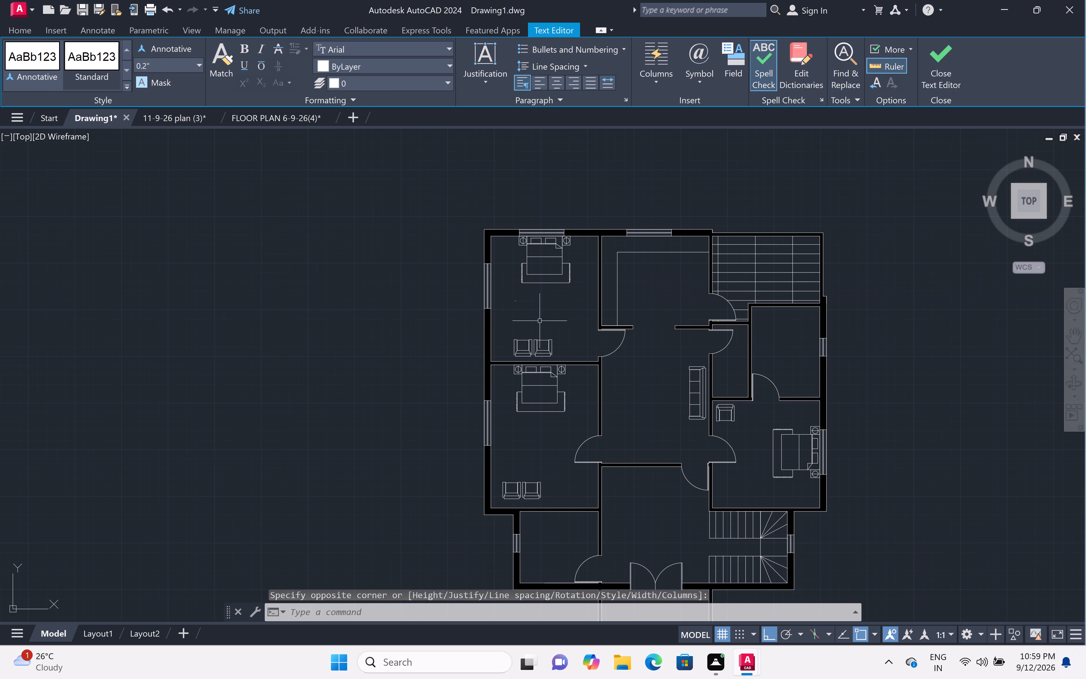
Set the text height of the "Bed room" label in the top-left bedroom to 1'.
scroll(523, 301, up, 2)
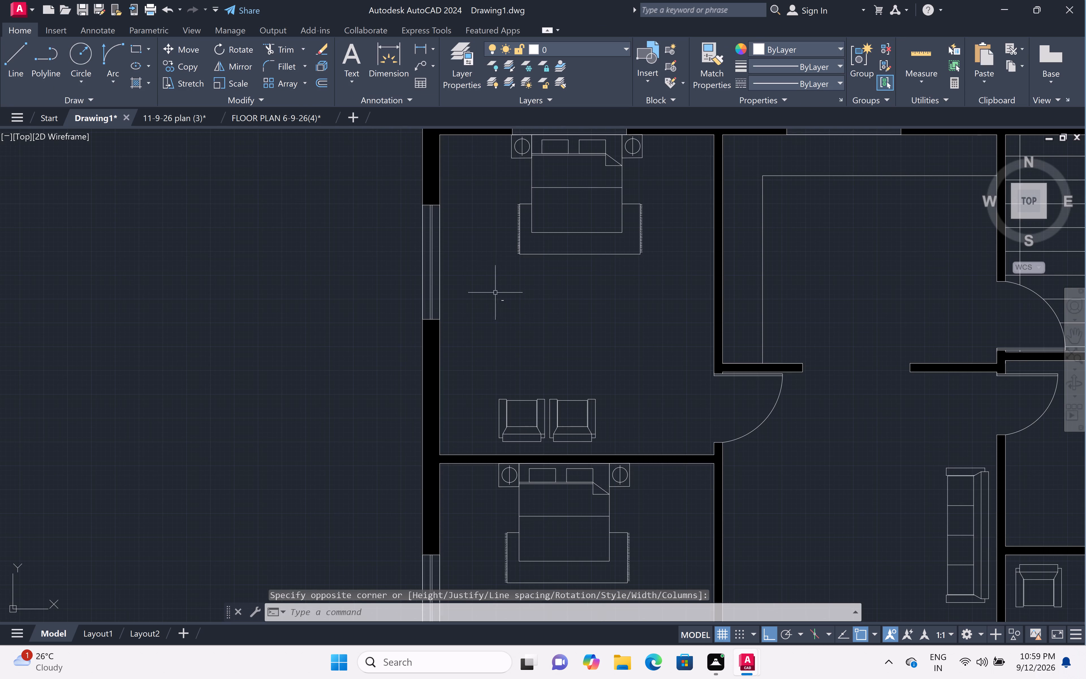
click(493, 291)
click(516, 325)
right_click(572, 342)
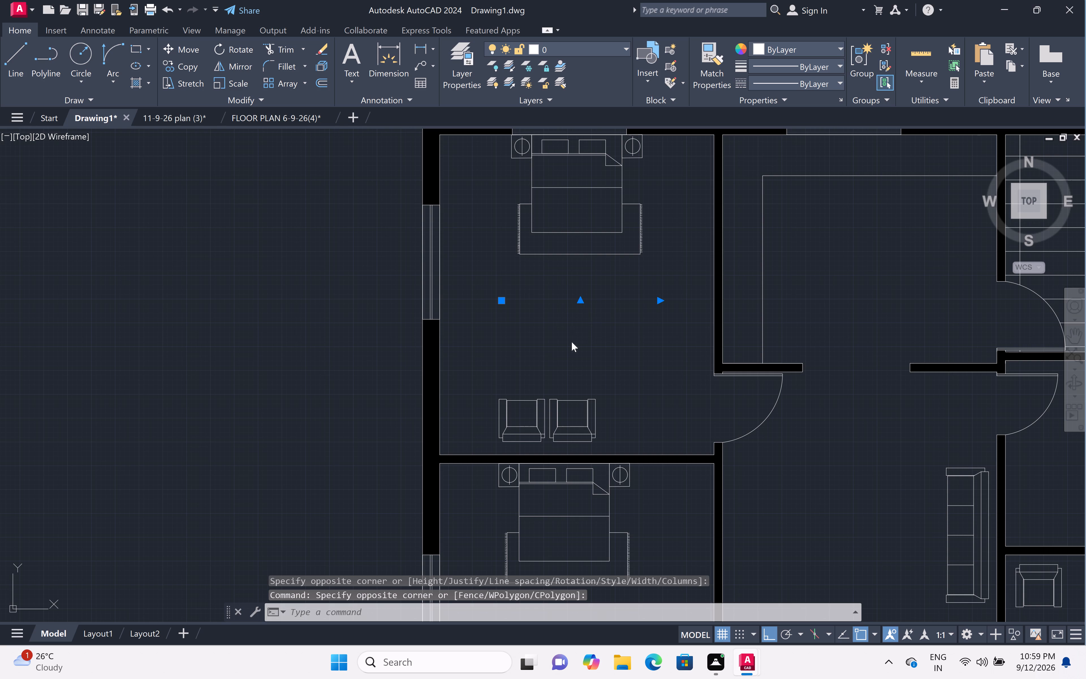
click(647, 623)
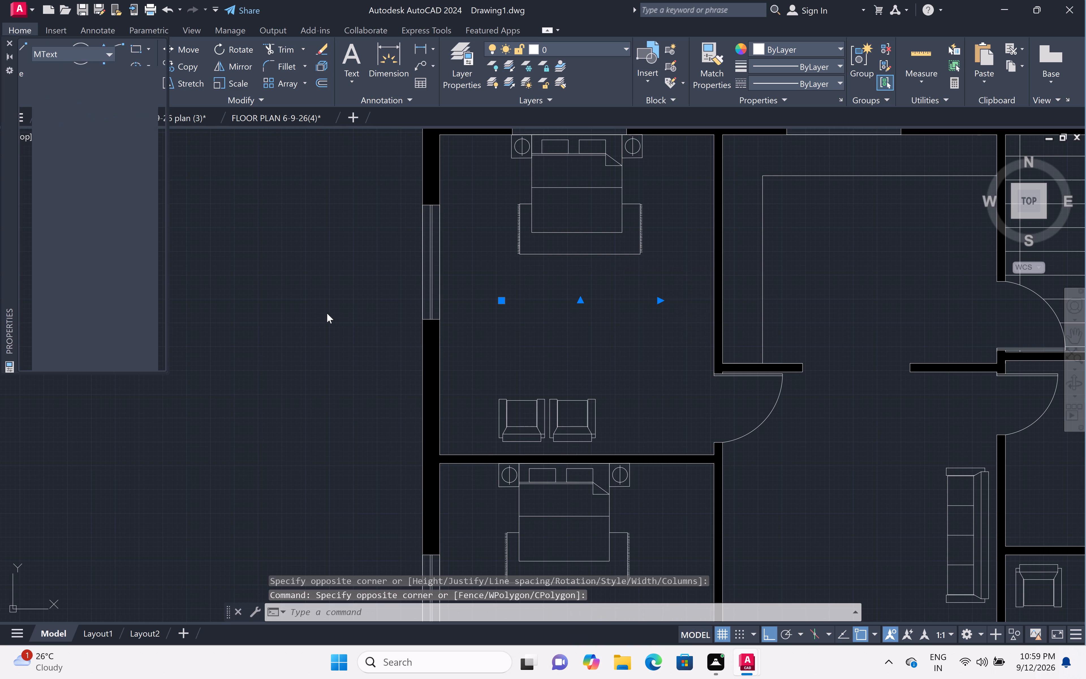
click(118, 324)
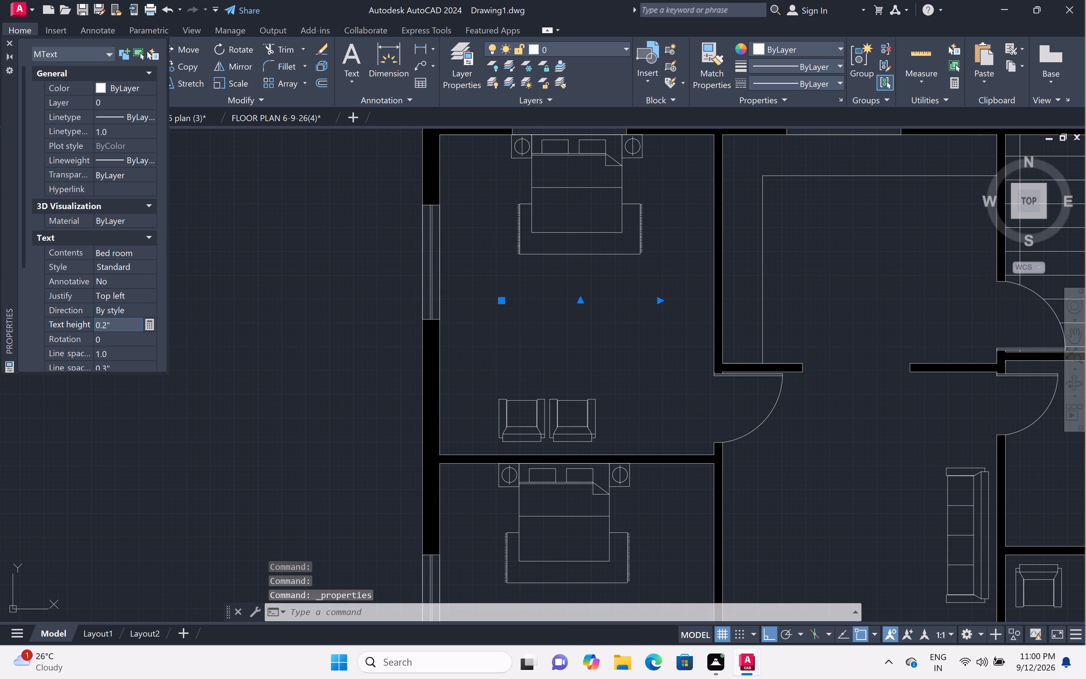
key(BackSpace)
key(BackSpace)
click(117, 324)
key(BackSpace)
key(BackSpace)
key(BackSpace)
key(BackSpace)
key(BackSpace)
key(BackSpace)
key(BackSpace)
key(BackSpace)
key(BackSpace)
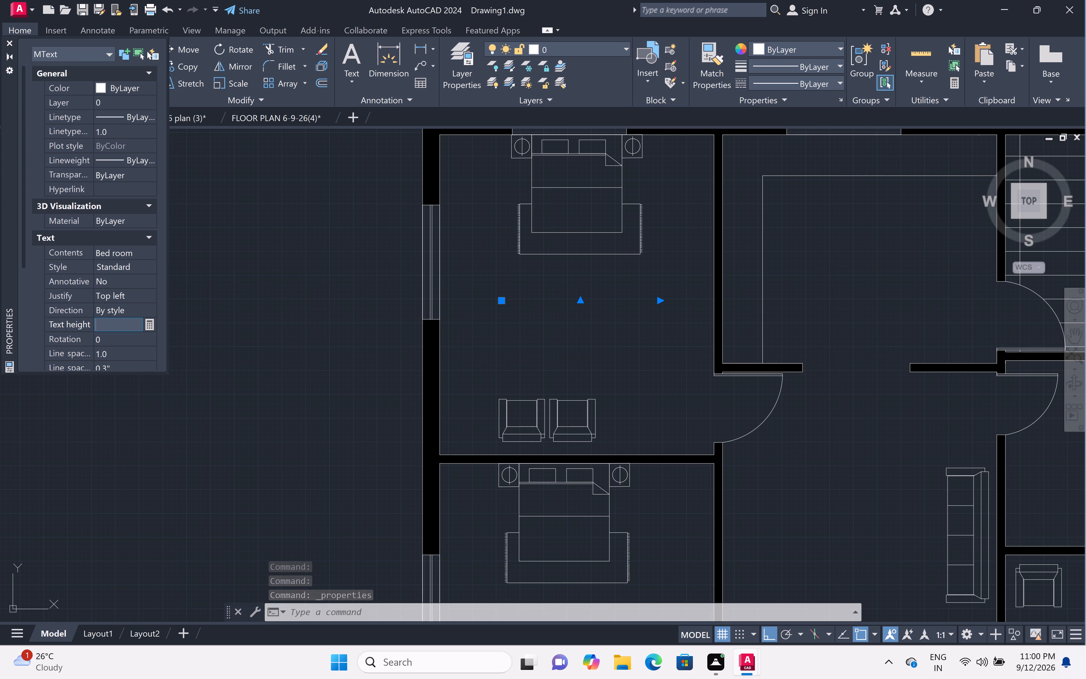
text(1')
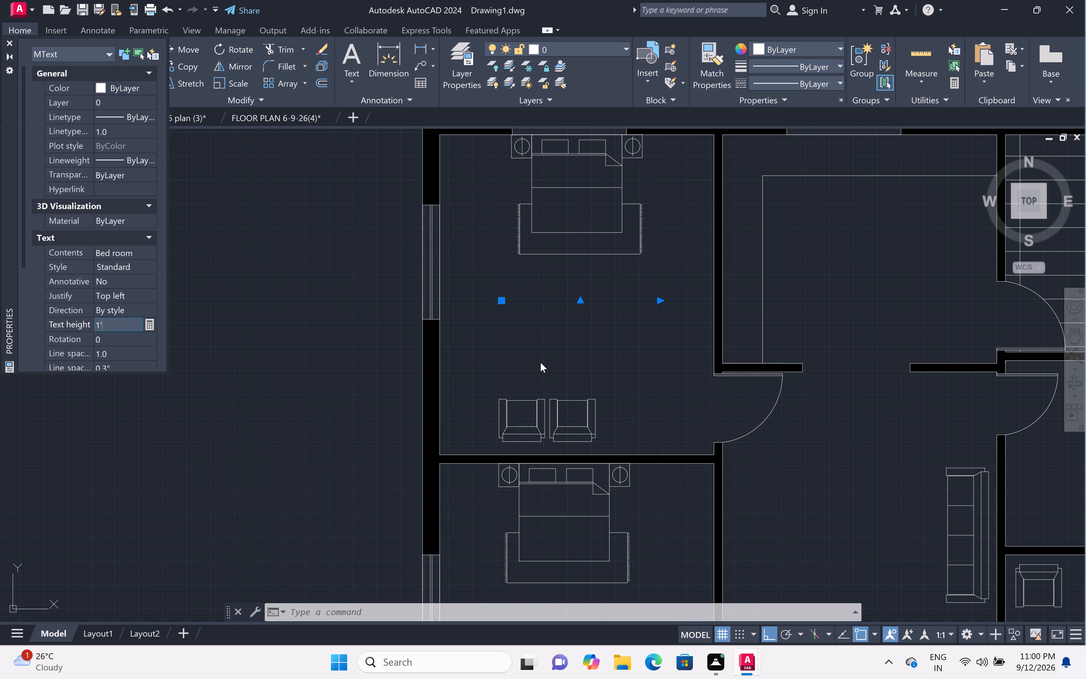
click(546, 351)
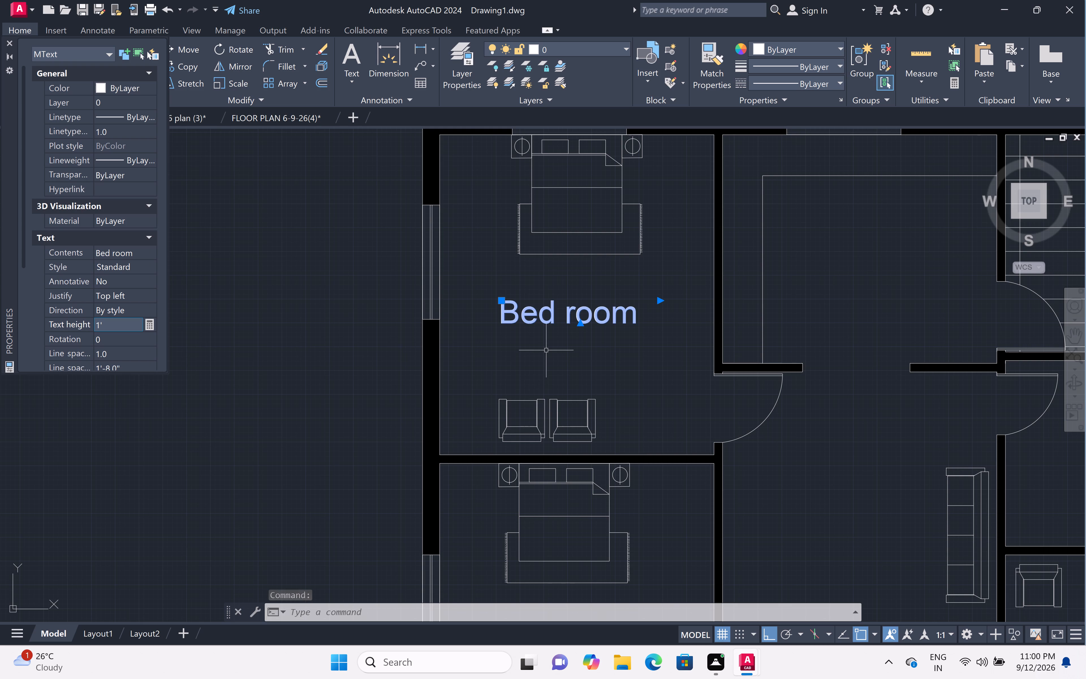
key(Escape)
Examine the plan around the labelled bedroom, checking the adjoining top-middle room, central hall and remaining unlabelled rooms.
scroll(558, 340, down, 3)
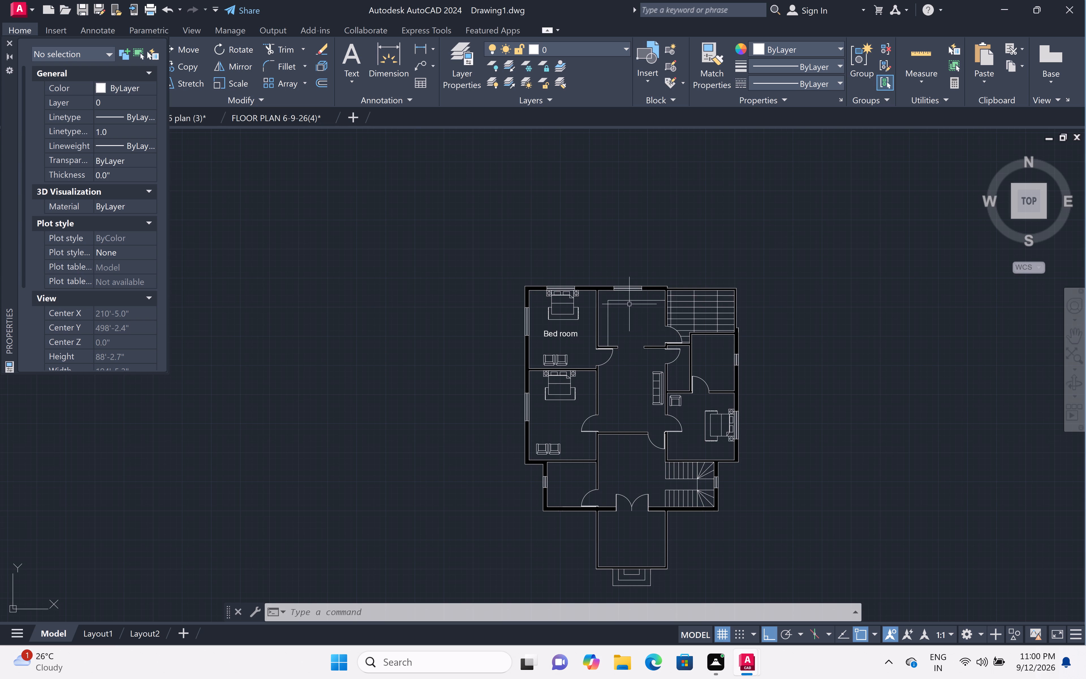
middle_drag(637, 427, 637, 394)
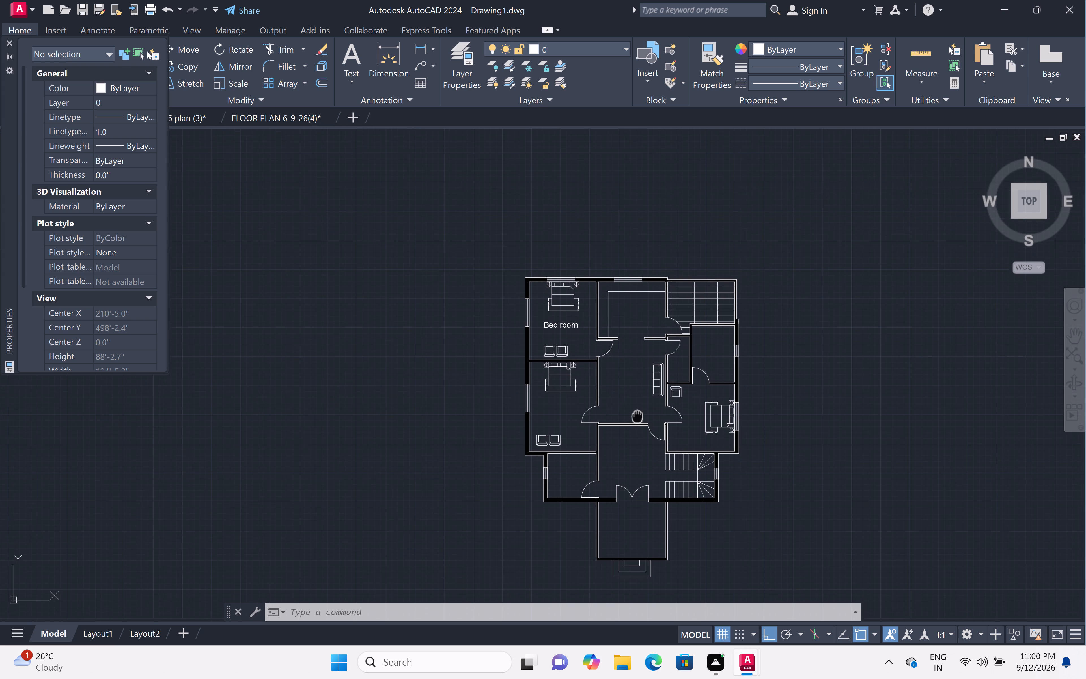
middle_drag(637, 394, 637, 394)
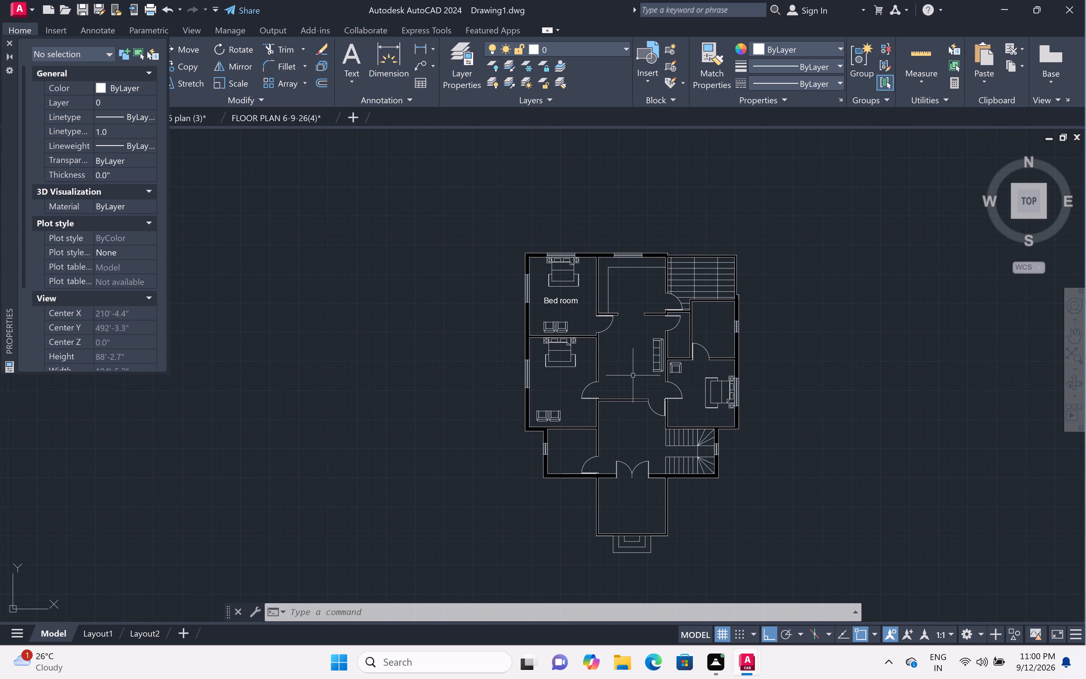
scroll(633, 375, up, 1)
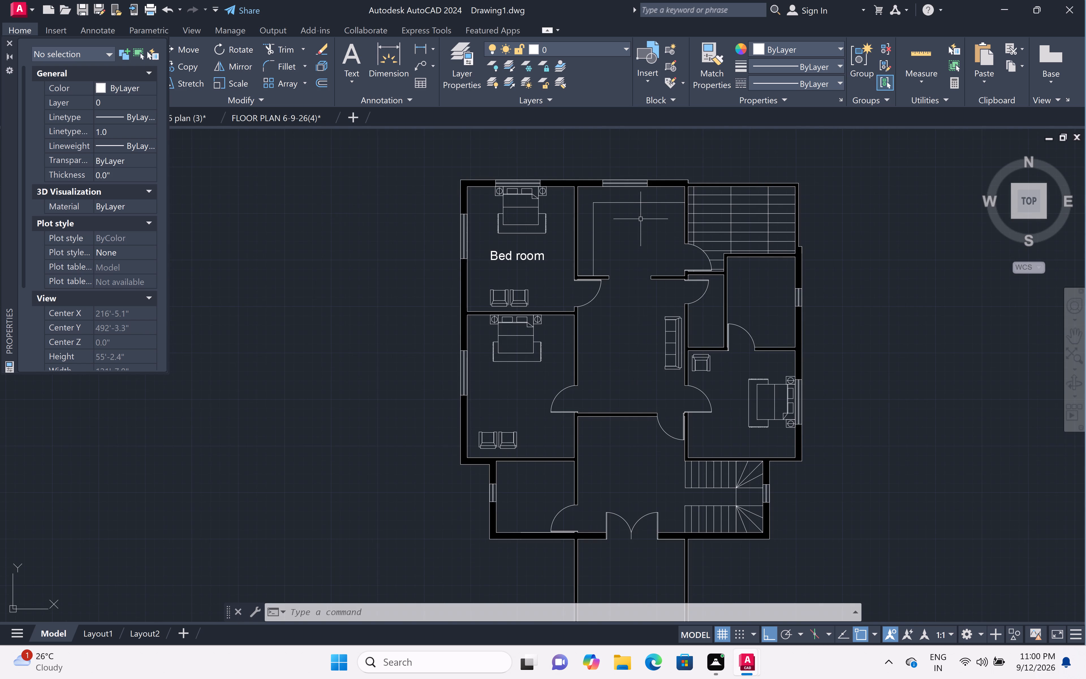
scroll(641, 219, up, 1)
middle_drag(641, 219, 650, 265)
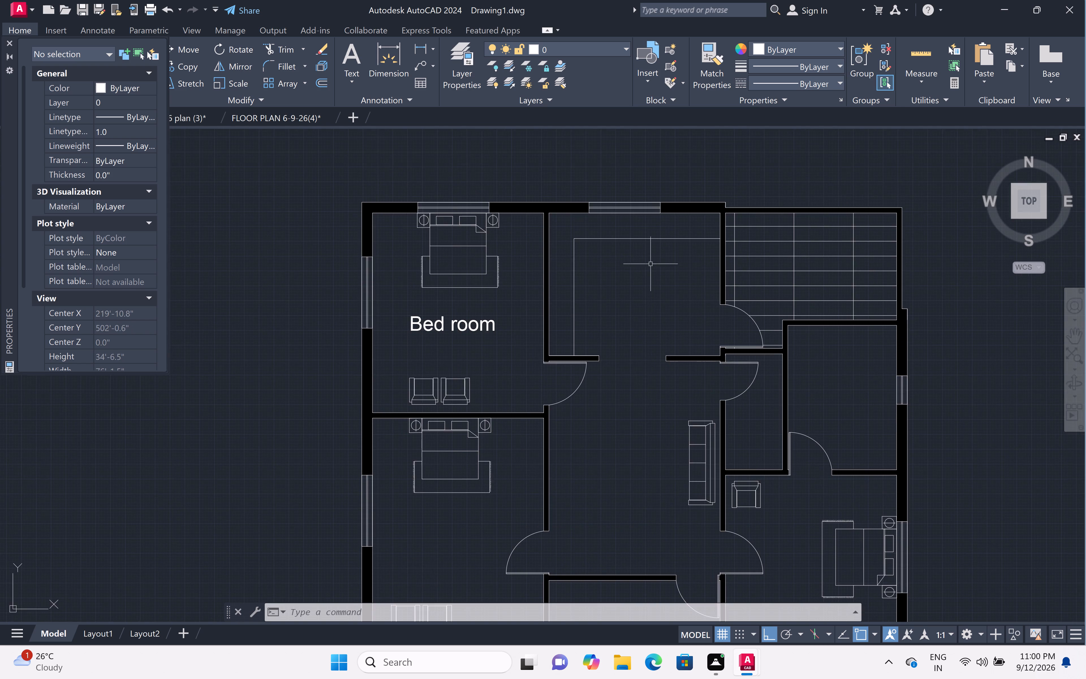
scroll(650, 263, up, 2)
scroll(652, 256, down, 1)
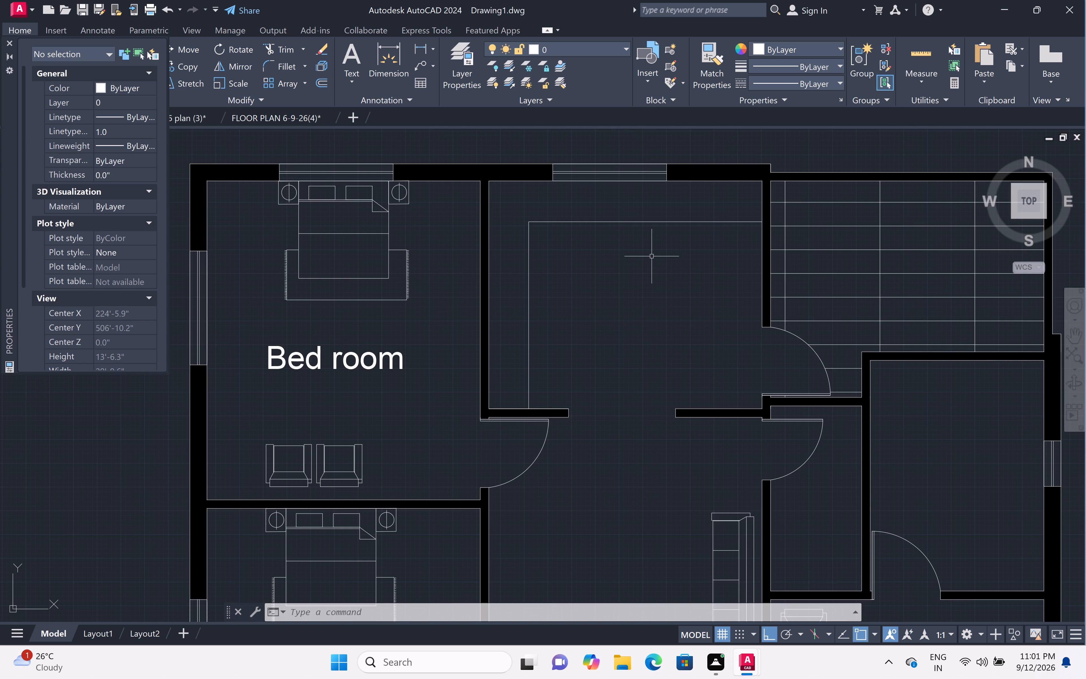
scroll(723, 280, down, 1)
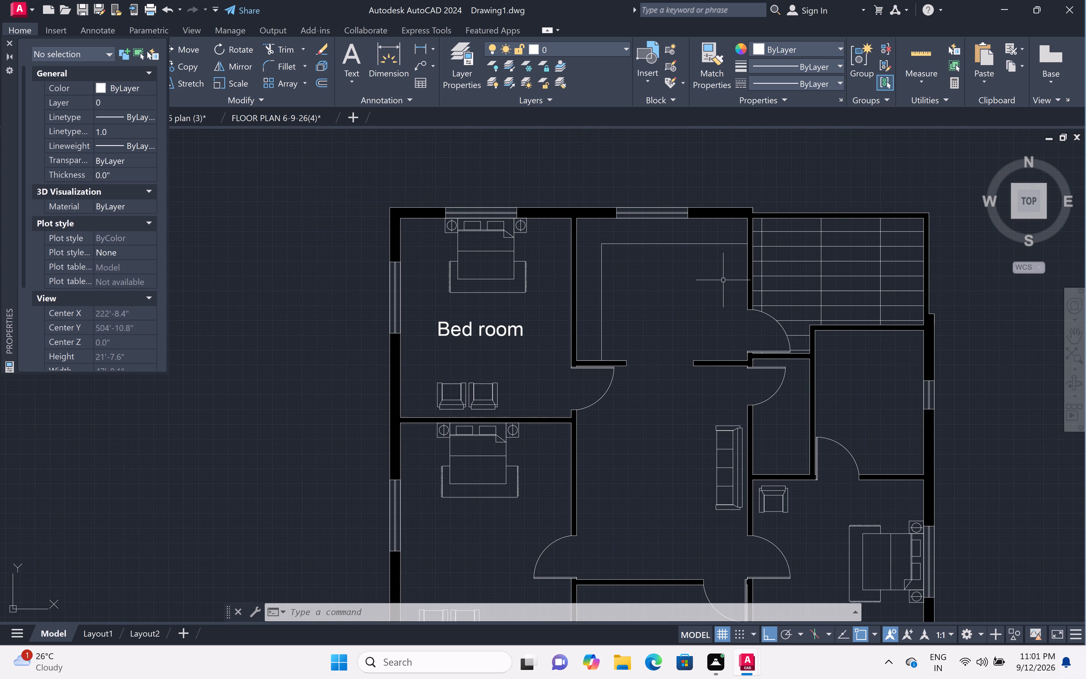
middle_click(723, 280)
middle_drag(722, 280, 716, 280)
middle_drag(691, 276, 686, 277)
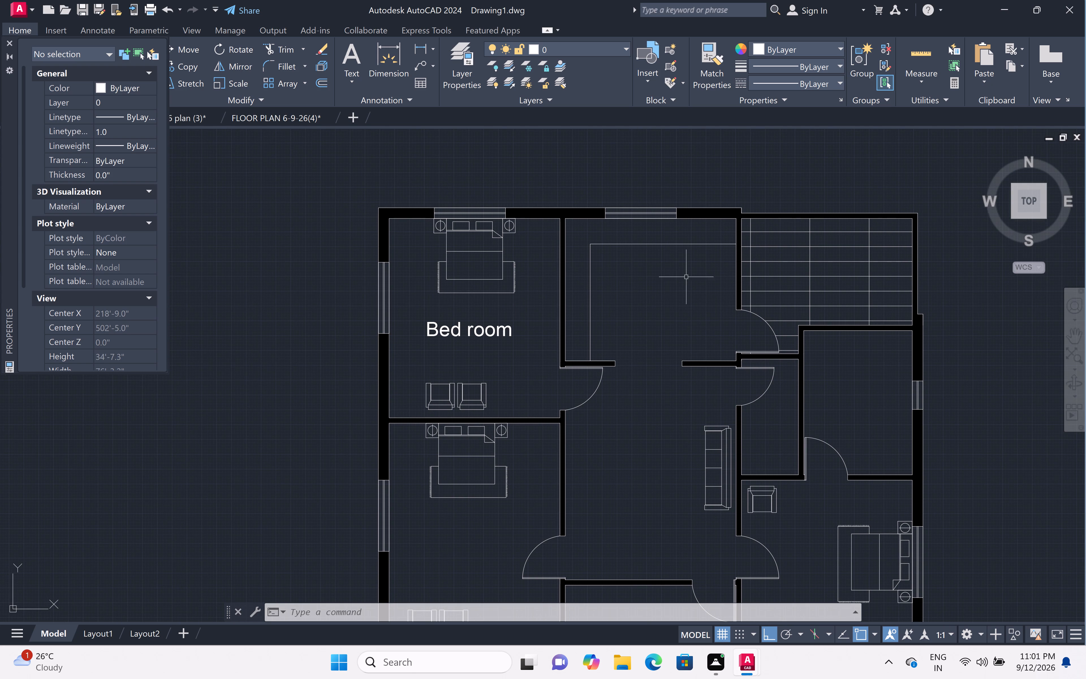
middle_drag(689, 276, 660, 273)
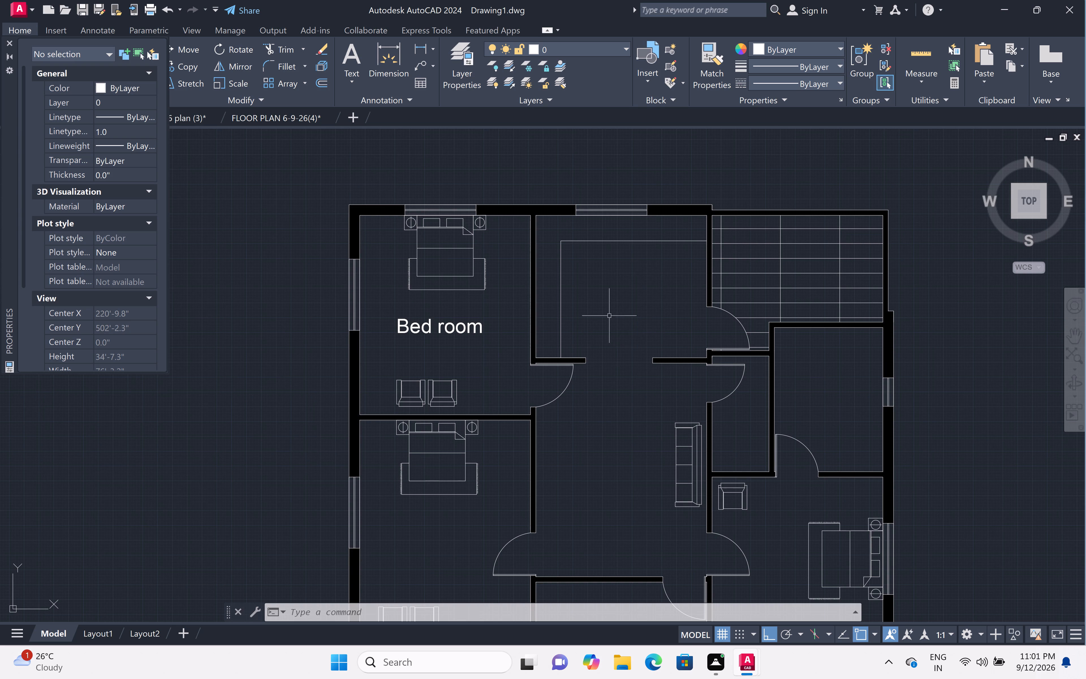
scroll(598, 293, down, 1)
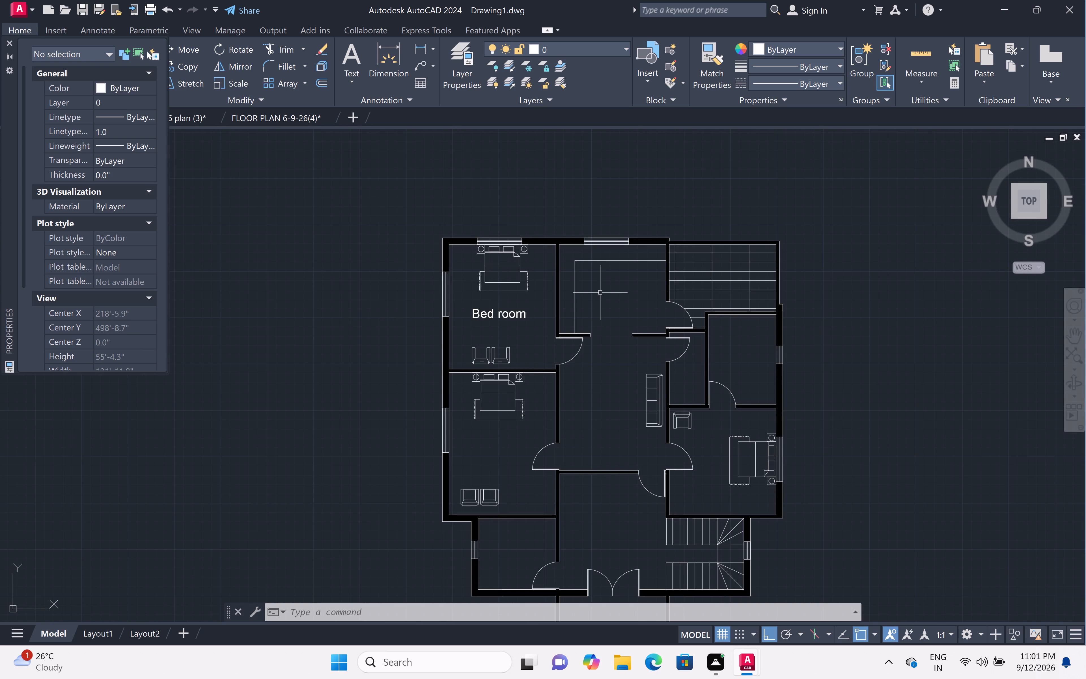
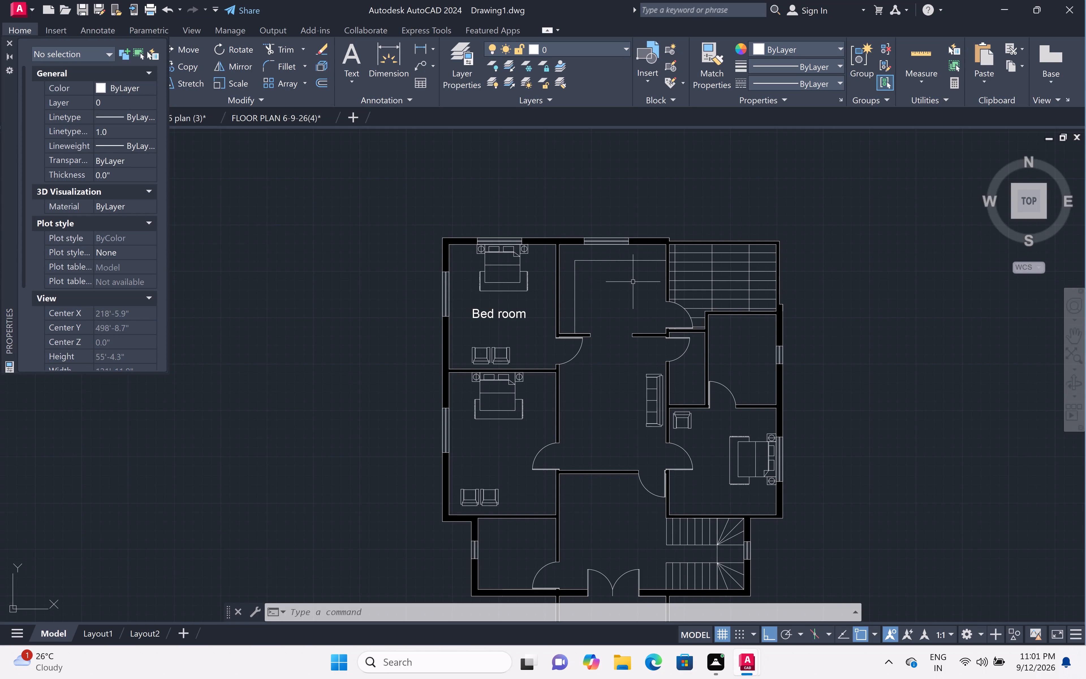
Add the multiline text "Kitchen" in the open floor of the top-middle room, beside the labelled bedroom.
text(mt)
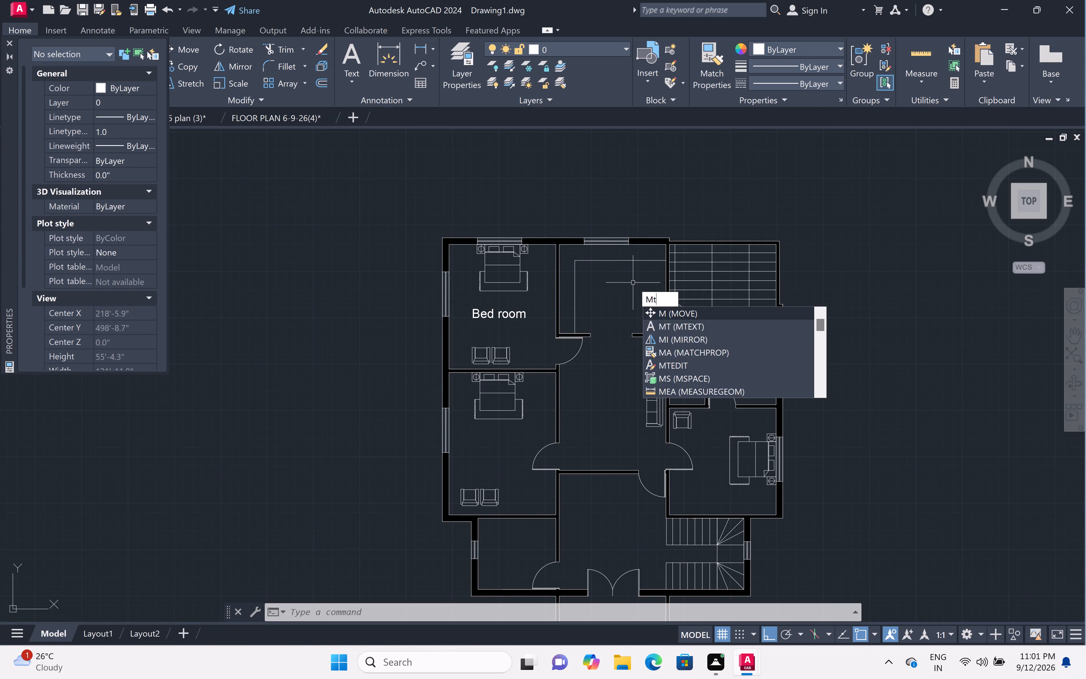
key(space)
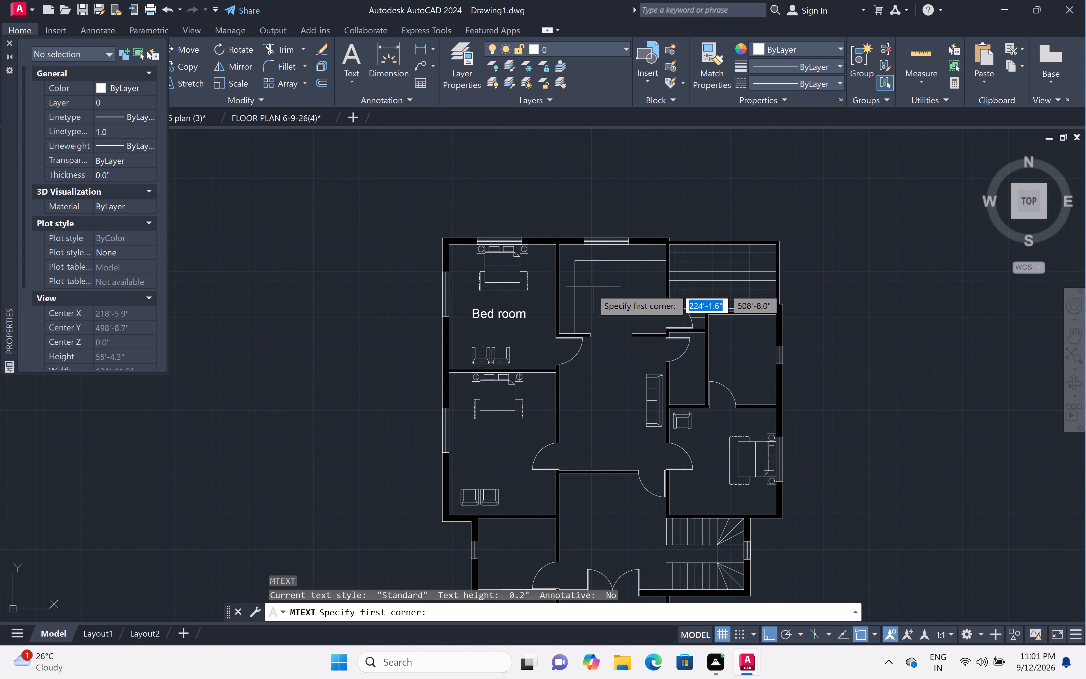
double_click(593, 286)
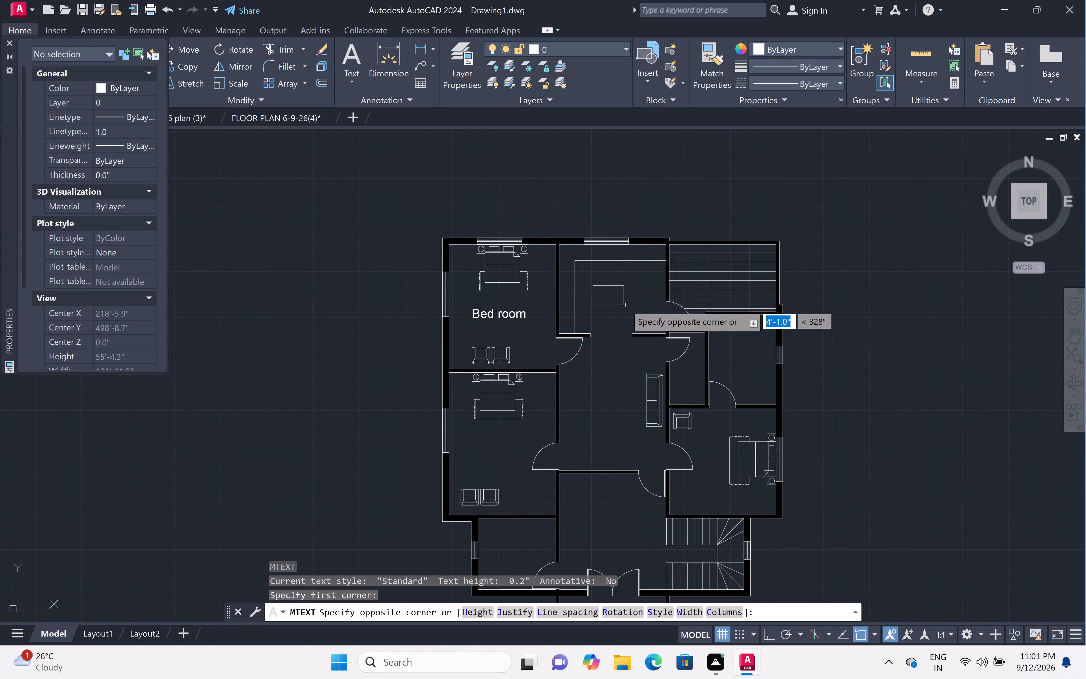
click(649, 307)
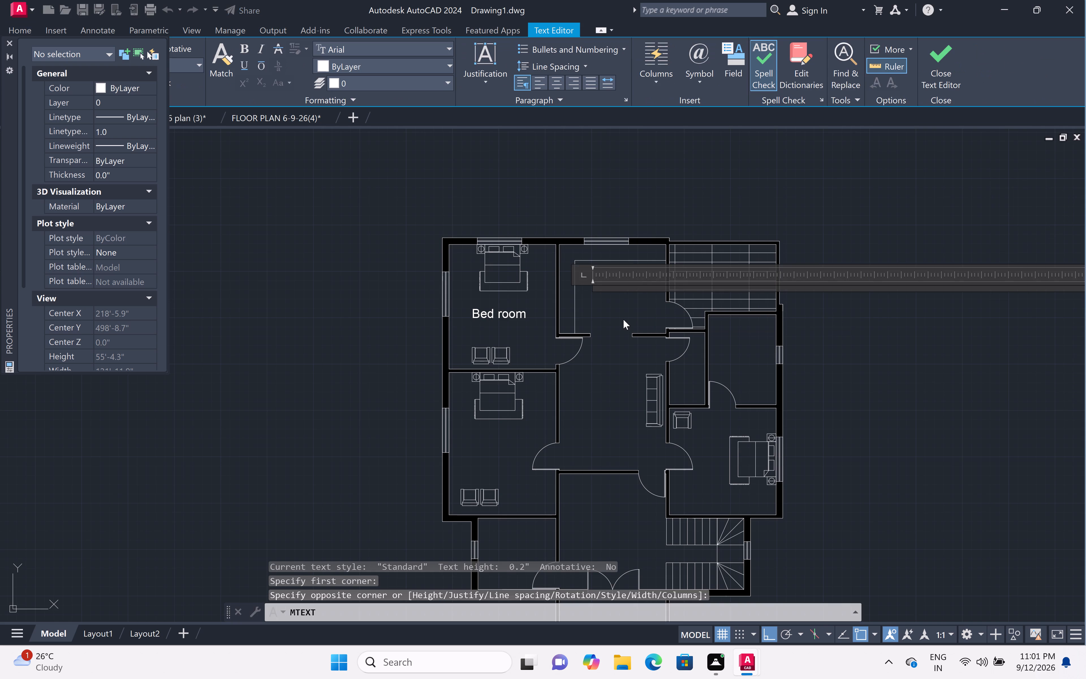
text(Kitc)
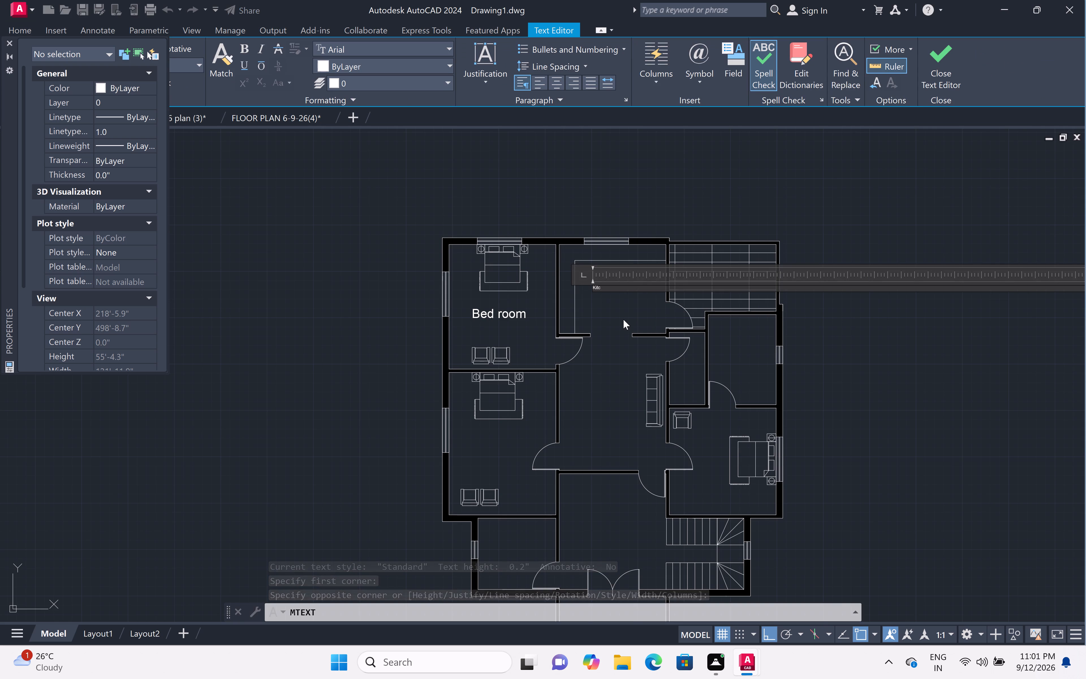
scroll(623, 319, up, 4)
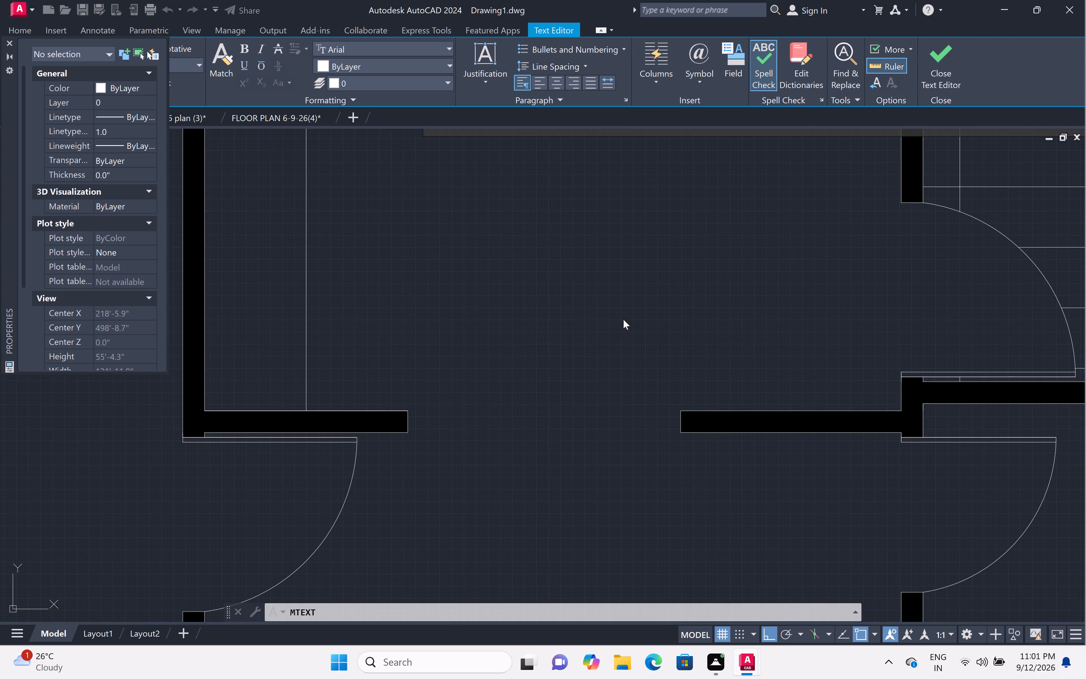
scroll(623, 319, down, 4)
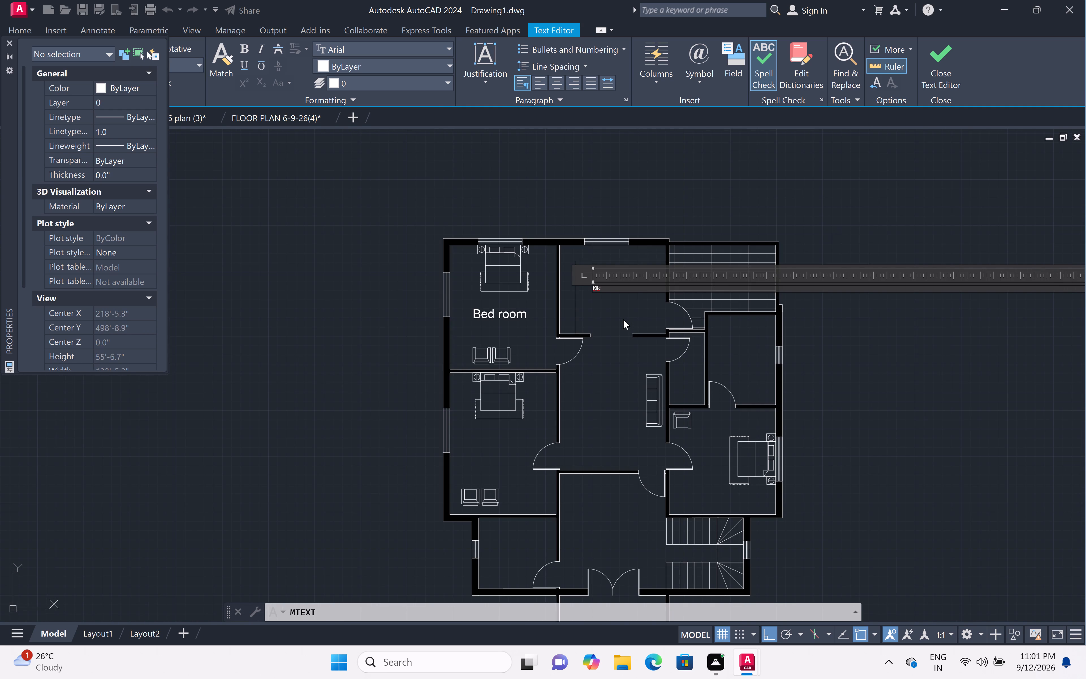
text(hen)
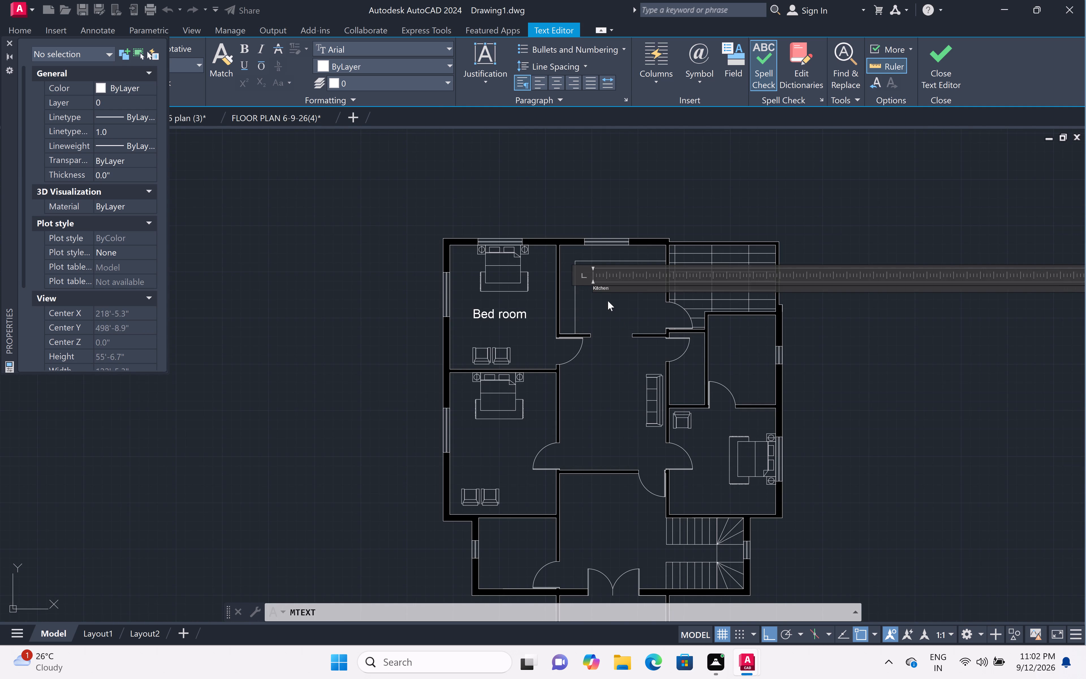
click(608, 301)
Set the text height of the "Kitchen" label to 1'.
scroll(600, 272, up, 2)
click(579, 295)
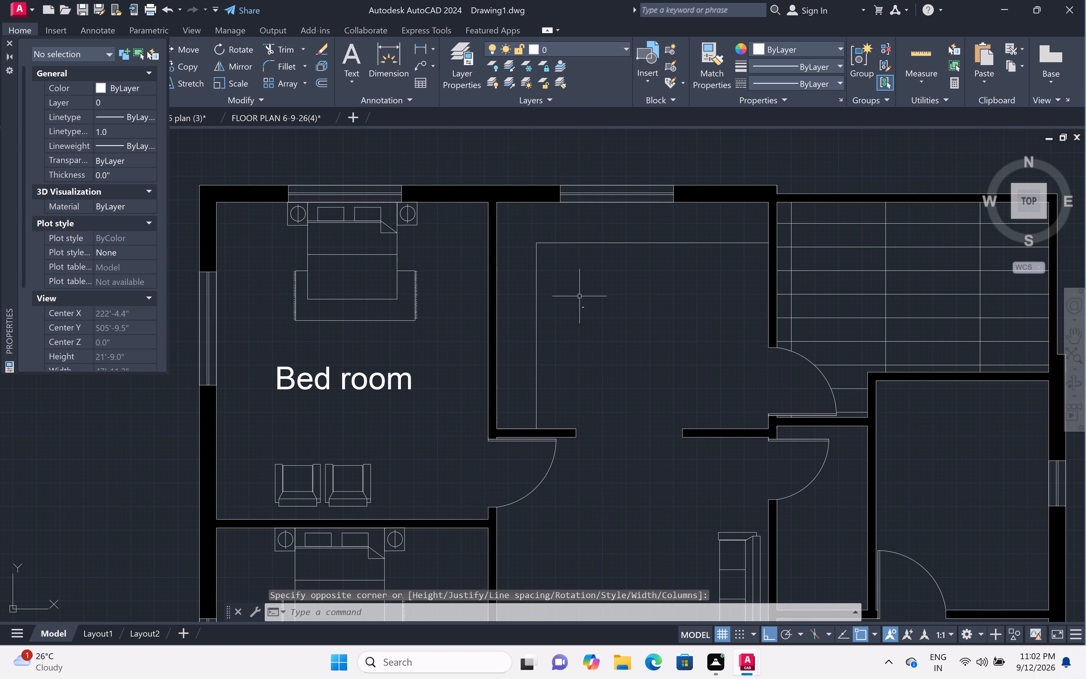
double_click(590, 322)
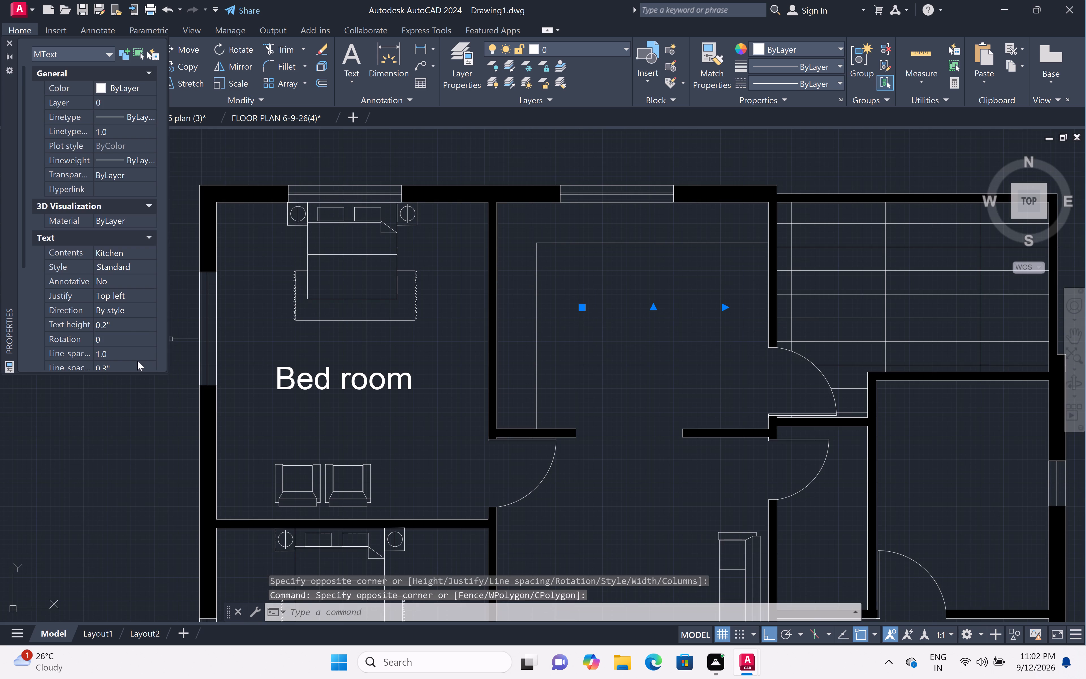
click(125, 323)
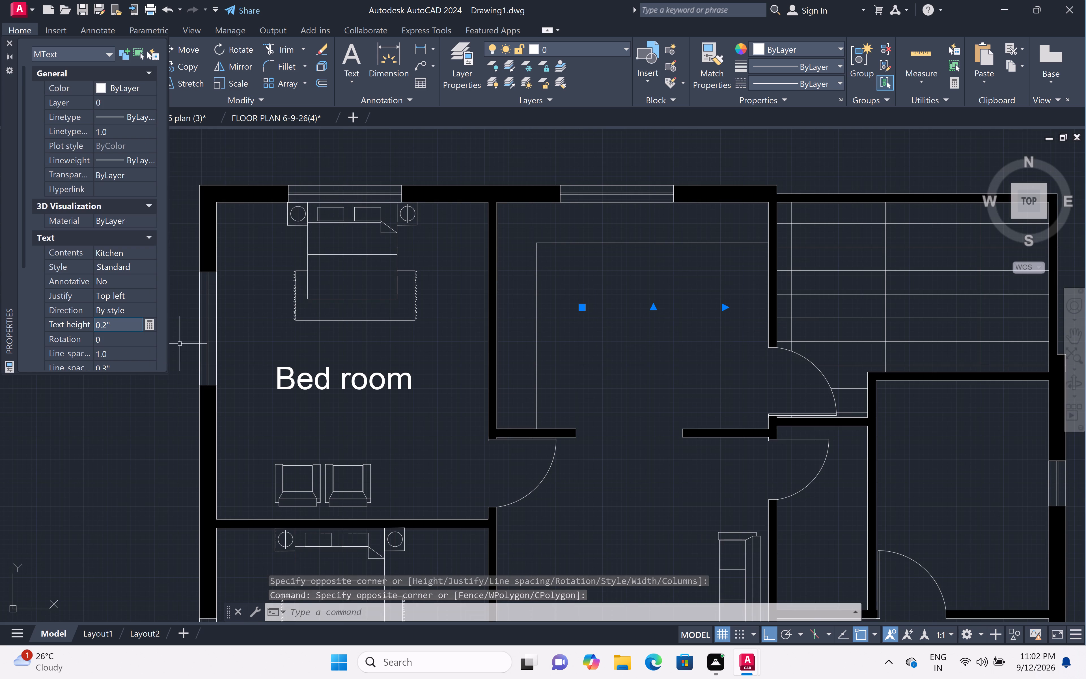
key(BackSpace)
key(BackSpace)
key(BackSpace)
key(BackSpace)
key(BackSpace)
key(BackSpace)
key(BackSpace)
key(BackSpace)
key(BackSpace)
key(BackSpace)
key(BackSpace)
key(BackSpace)
key(BackSpace)
key(BackSpace)
key(BackSpace)
key(BackSpace)
key(BackSpace)
key(BackSpace)
key(BackSpace)
key(BackSpace)
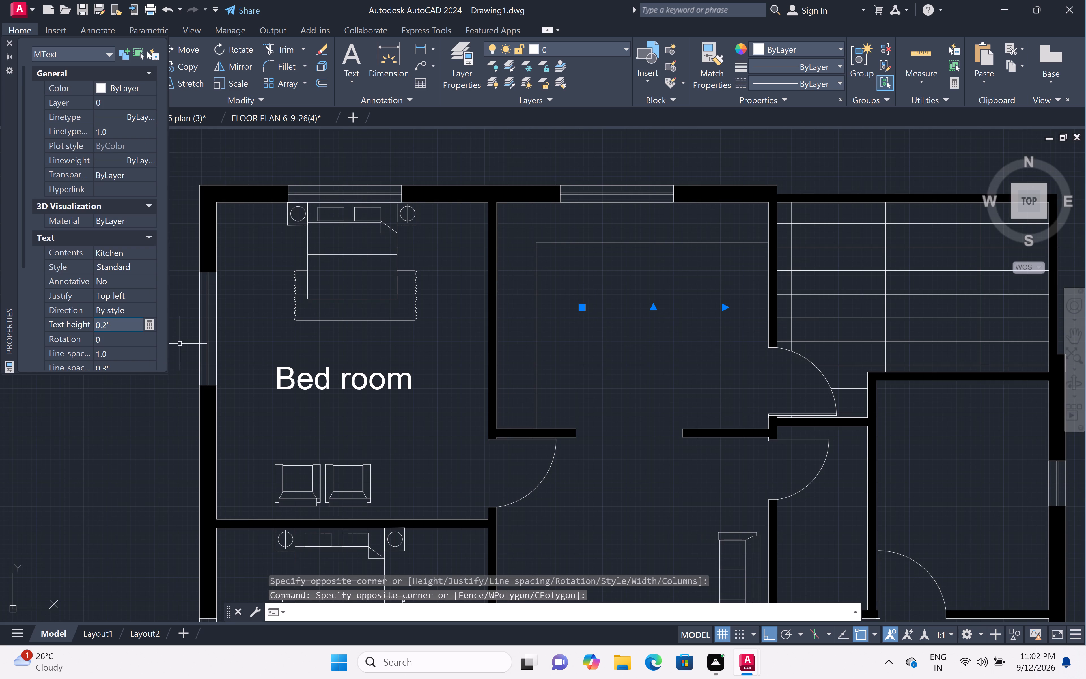
click(122, 322)
key(BackSpace)
key(BackSpace)
key(BackSpace)
key(BackSpace)
key(BackSpace)
key(BackSpace)
key(BackSpace)
key(BackSpace)
key(BackSpace)
key(BackSpace)
key(BackSpace)
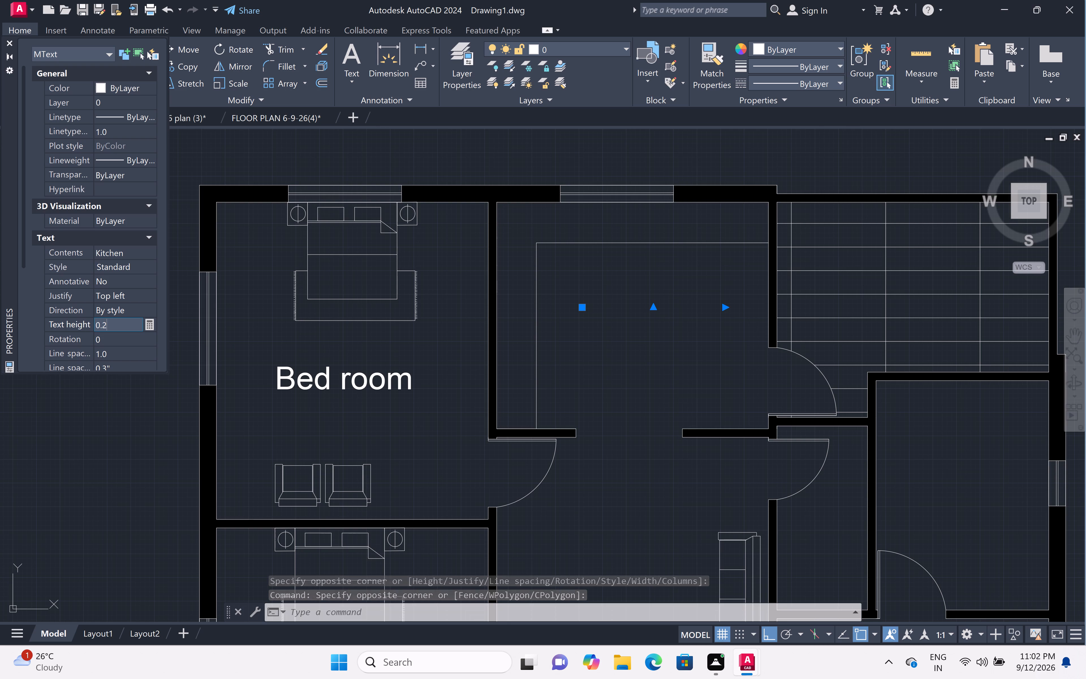
key(1)
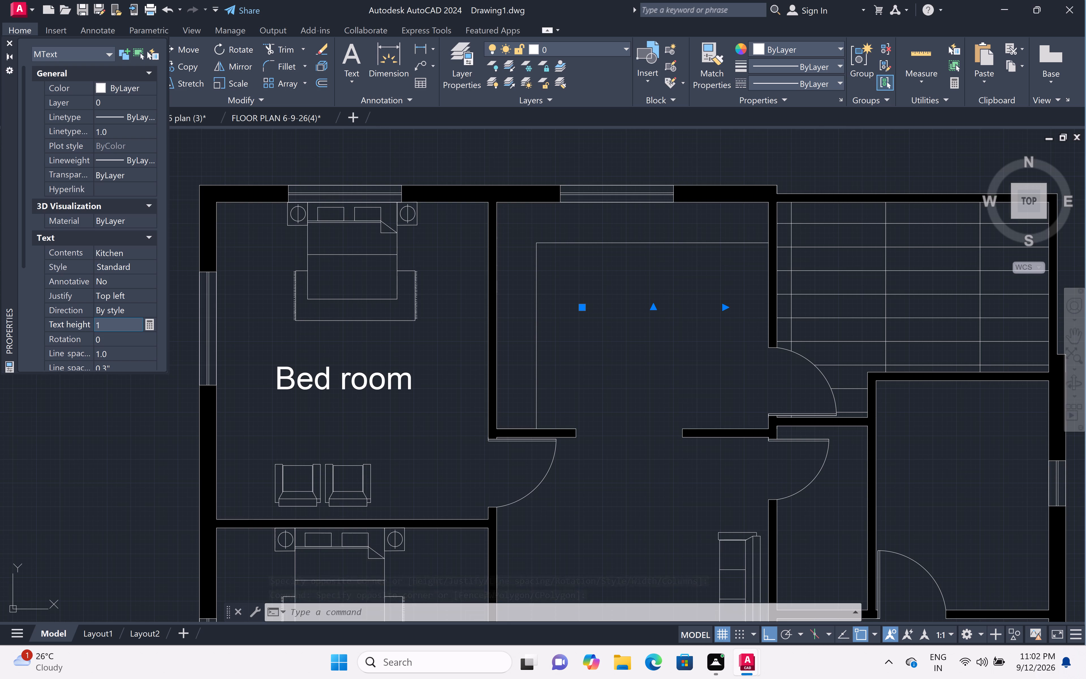
text(')
key(space)
click(689, 388)
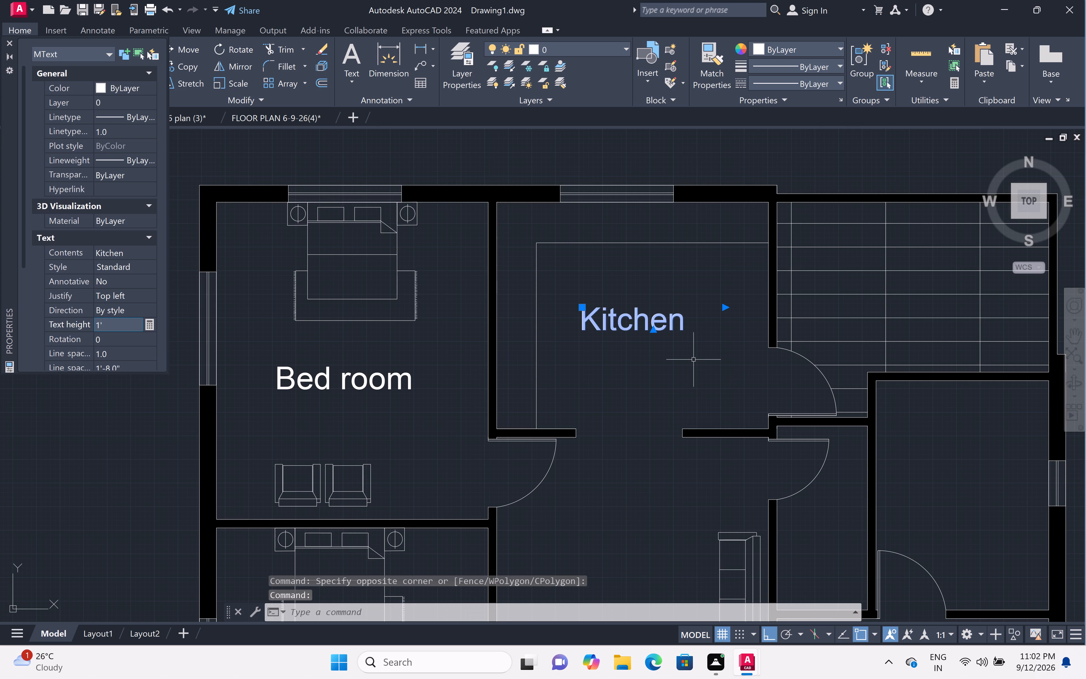
key(Escape)
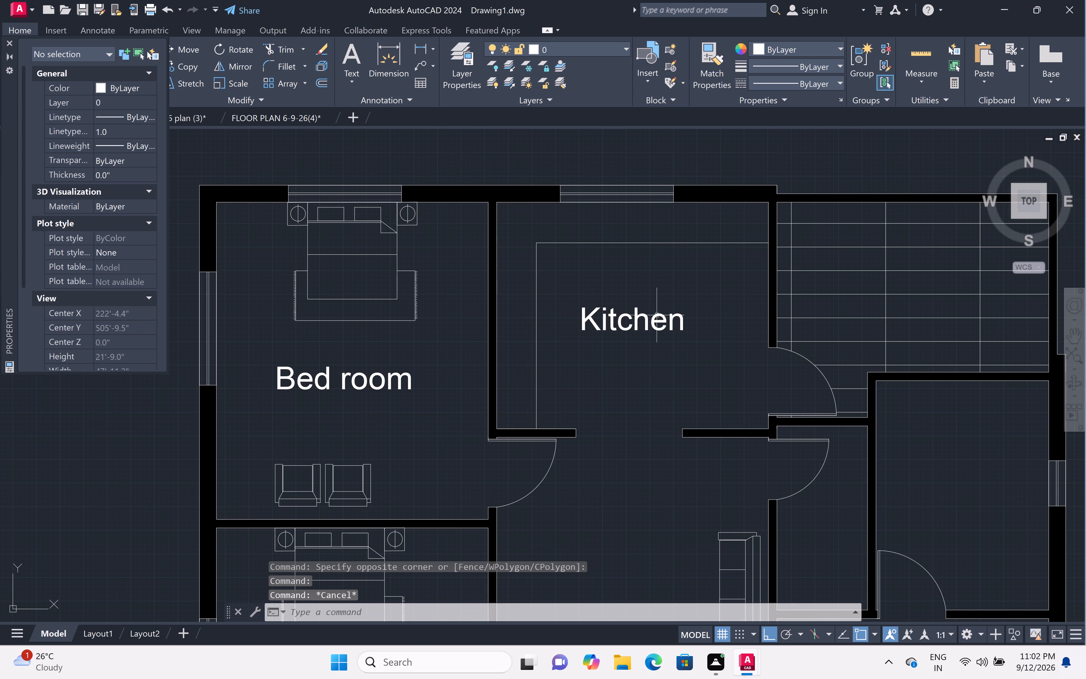
Move the "Kitchen" label horizontally about 9" towards the hatched room, centring it better within the kitchen.
click(654, 319)
text(m)
key(space)
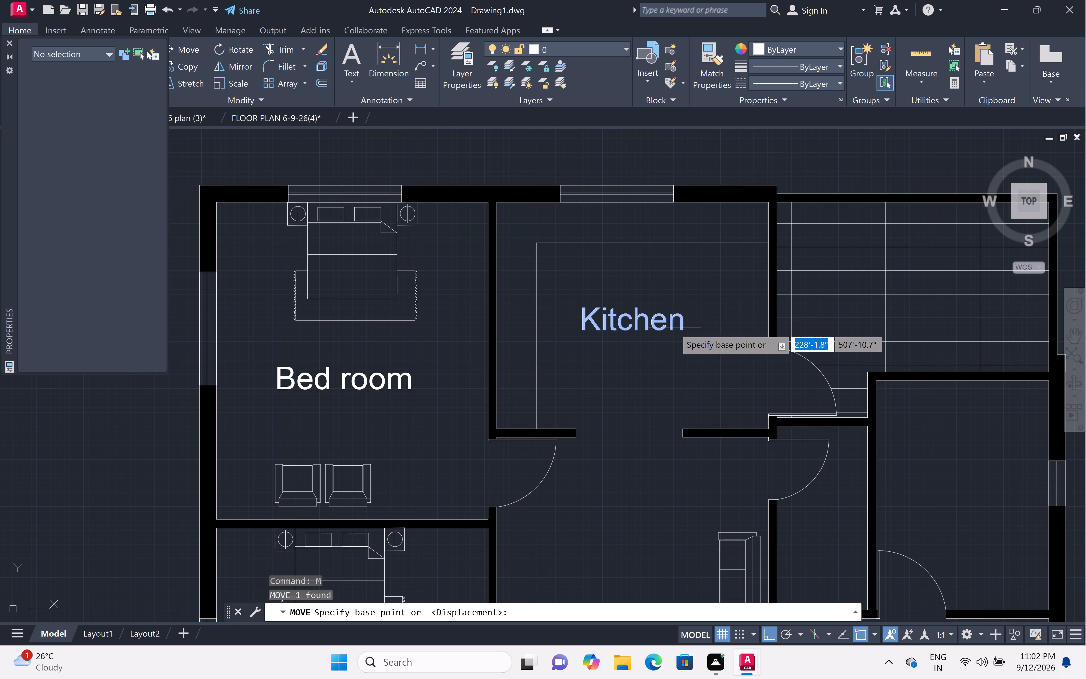
click(611, 327)
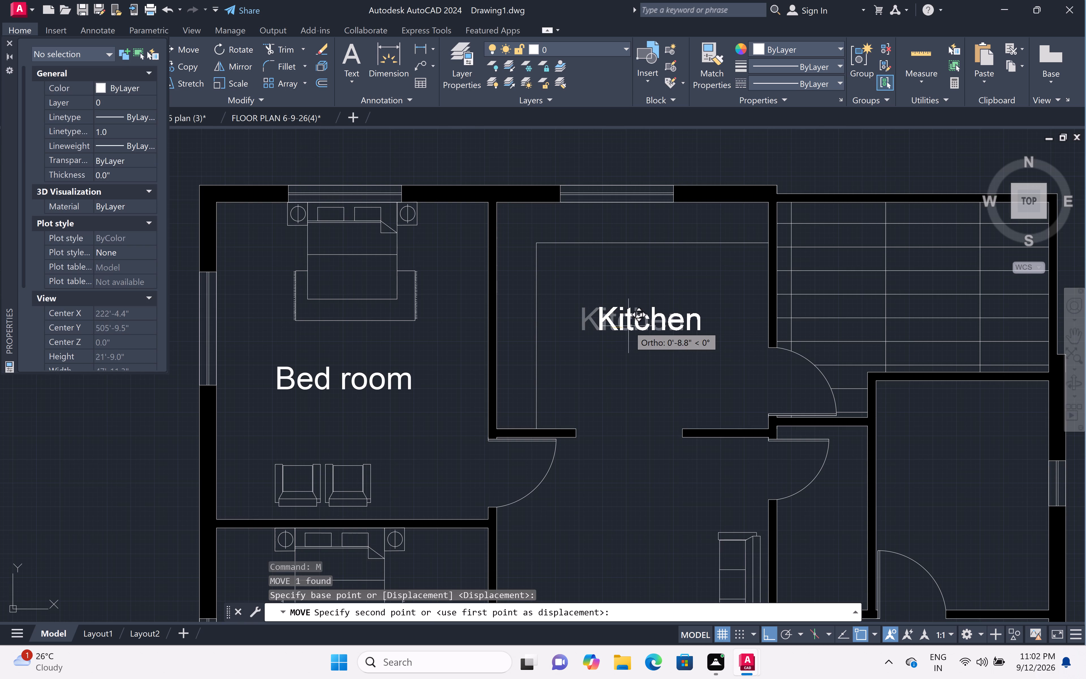
scroll(629, 326, up, 5)
click(635, 326)
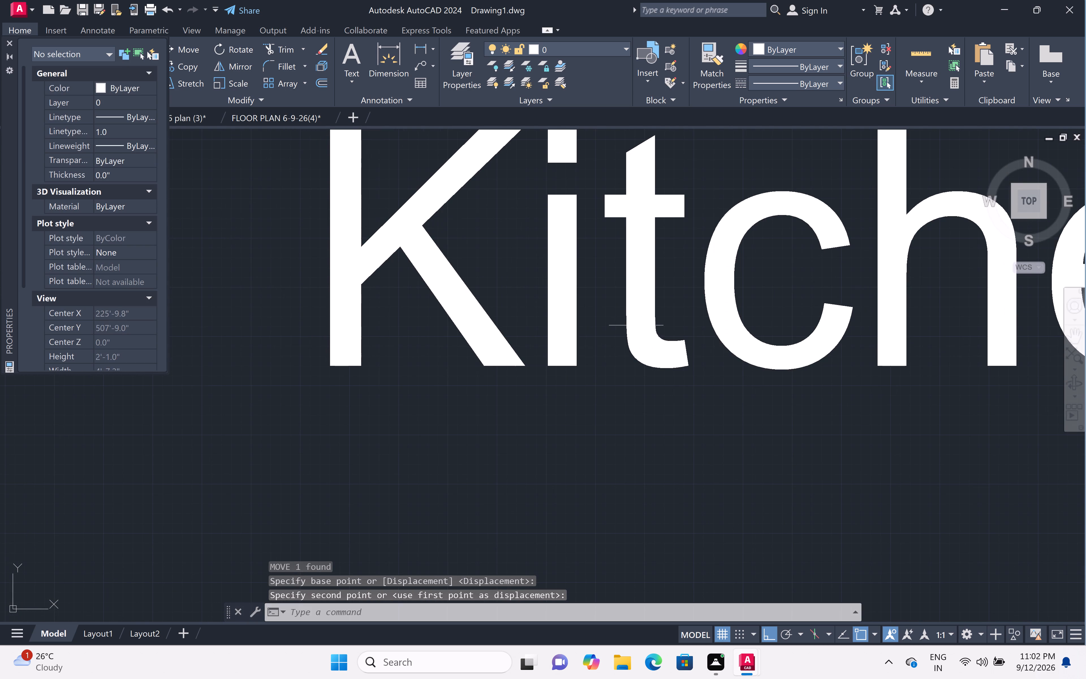
scroll(636, 324, down, 7)
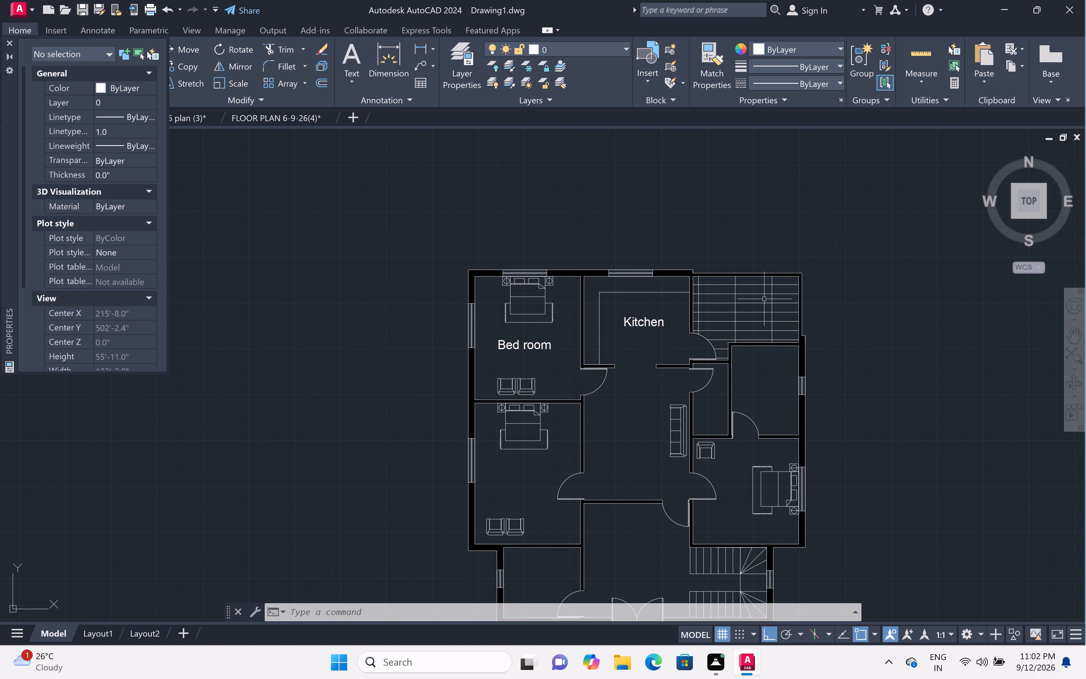
Add the multiline text "Sitting area", with a capital S, in the hatched top-right room.
scroll(755, 299, up, 3)
key(m)
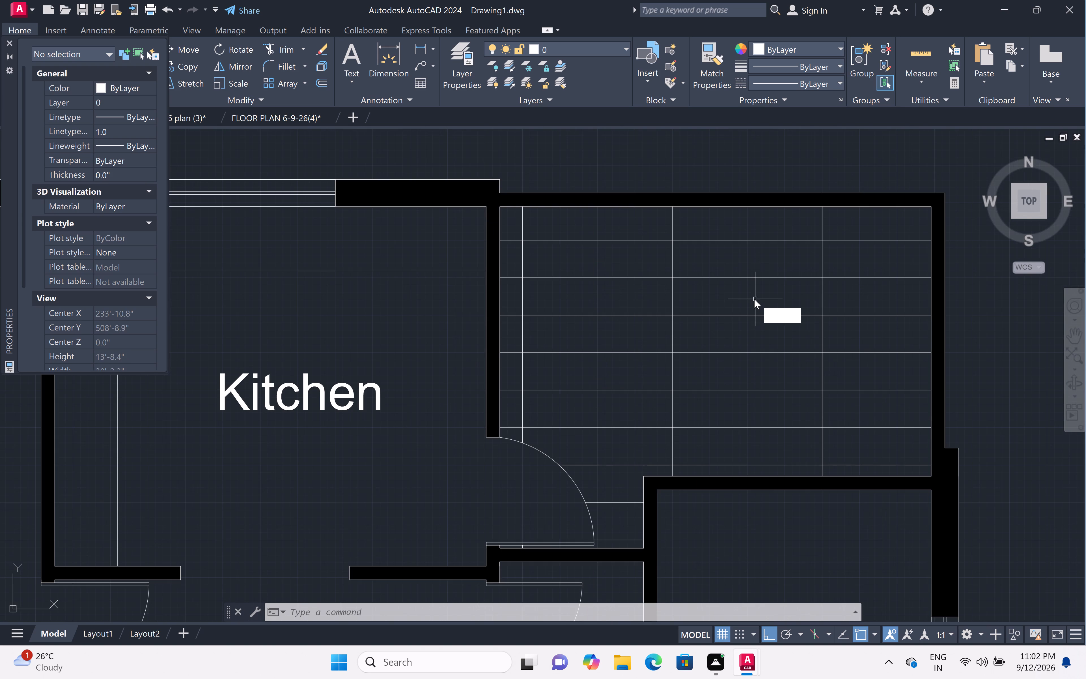
text(t)
key(space)
click(595, 299)
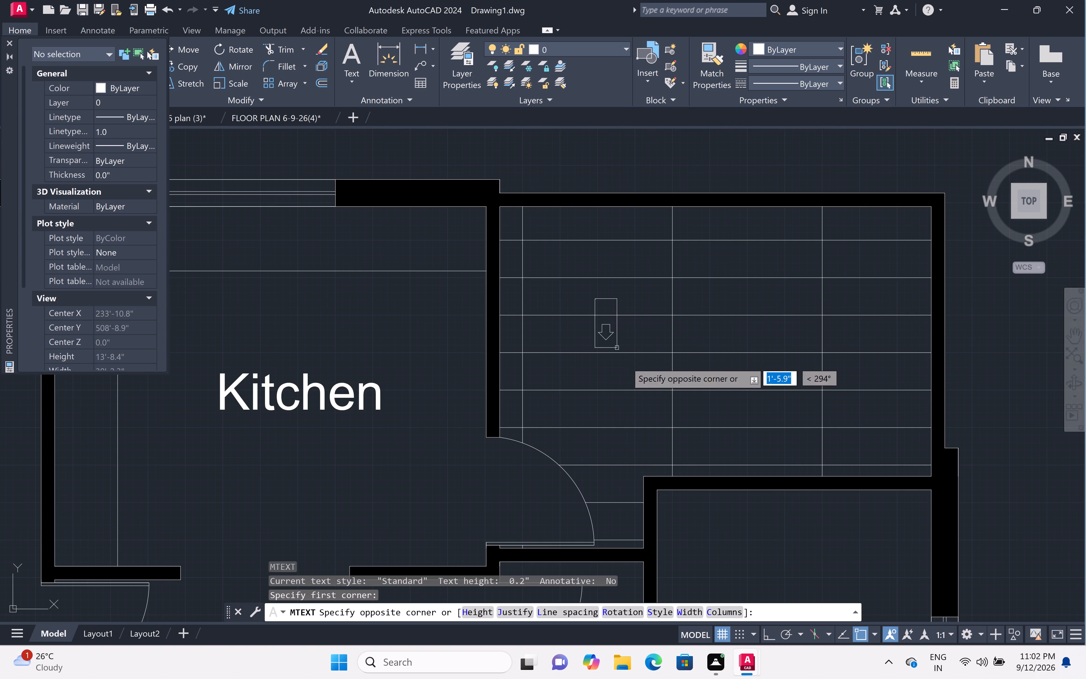
click(798, 397)
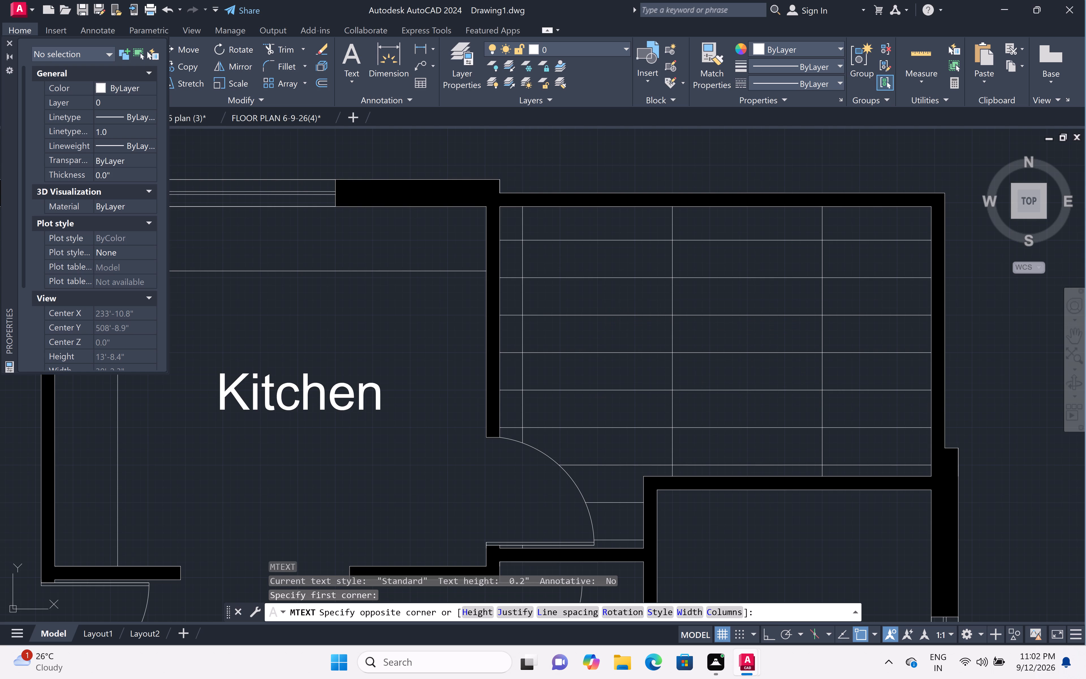
text(sitting area)
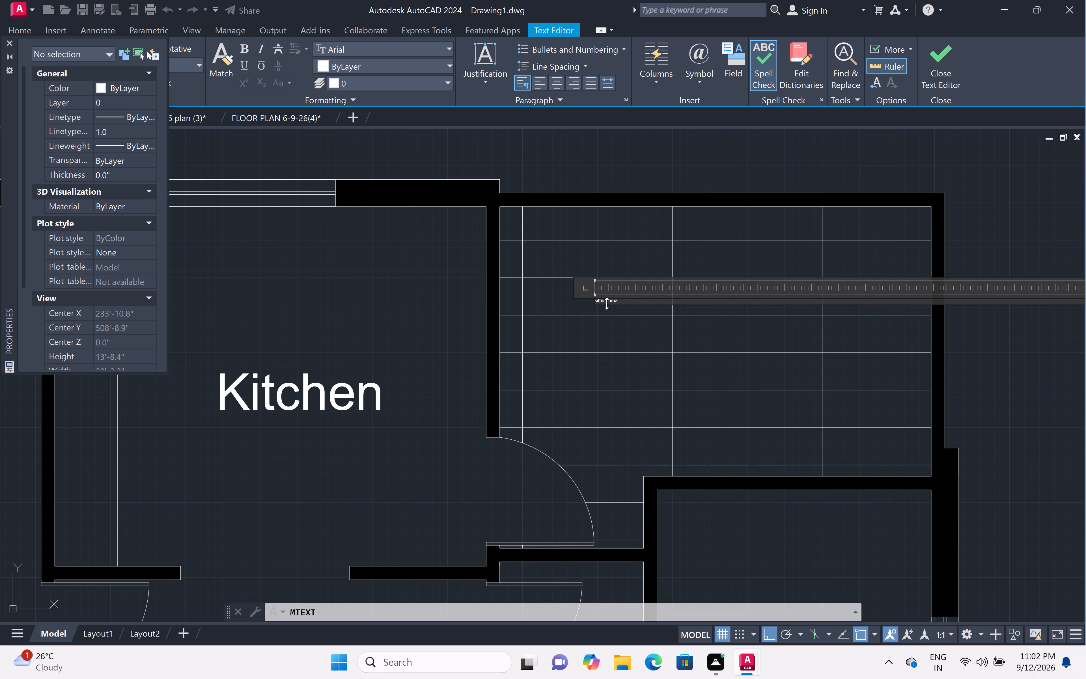
scroll(602, 302, up, 5)
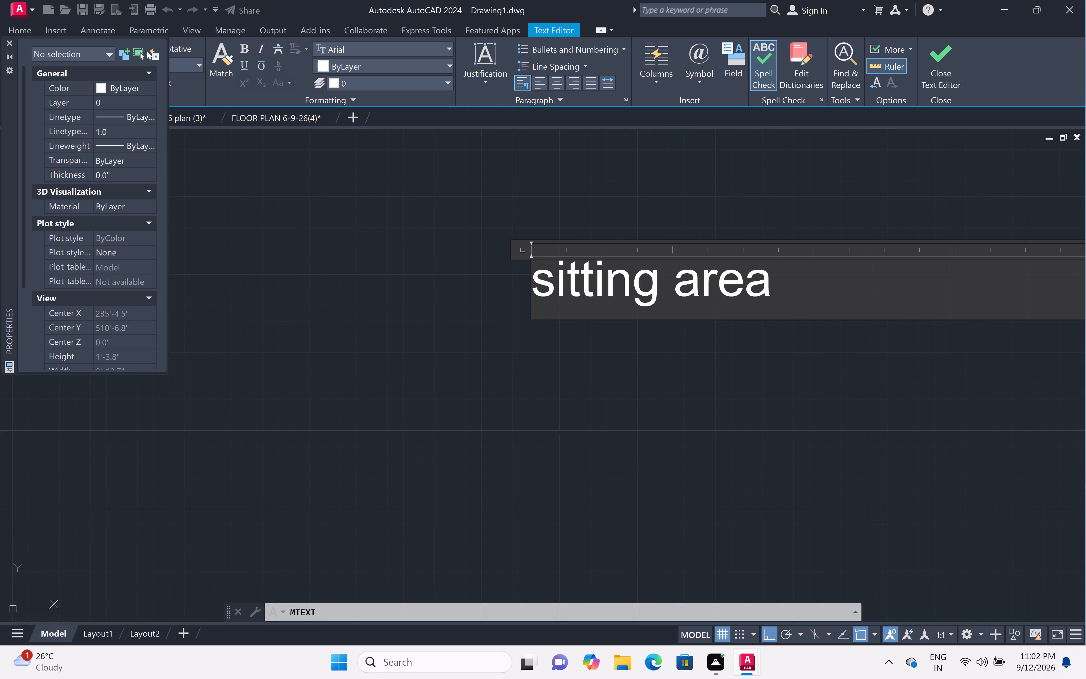
click(555, 284)
key(BackSpace)
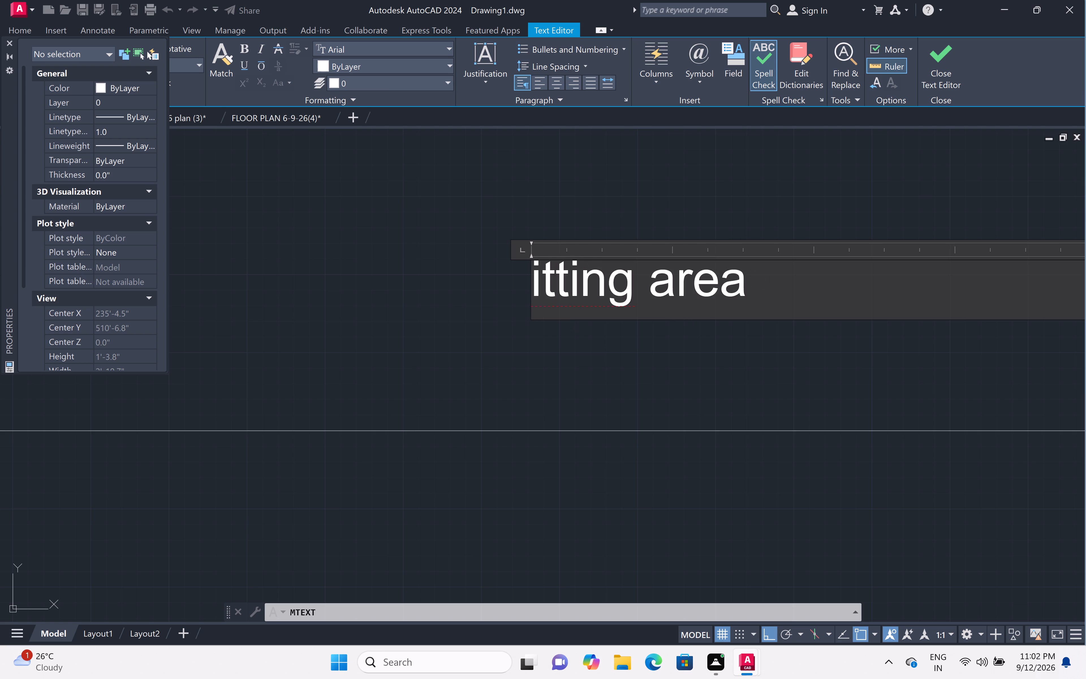
key(shift+s)
click(621, 319)
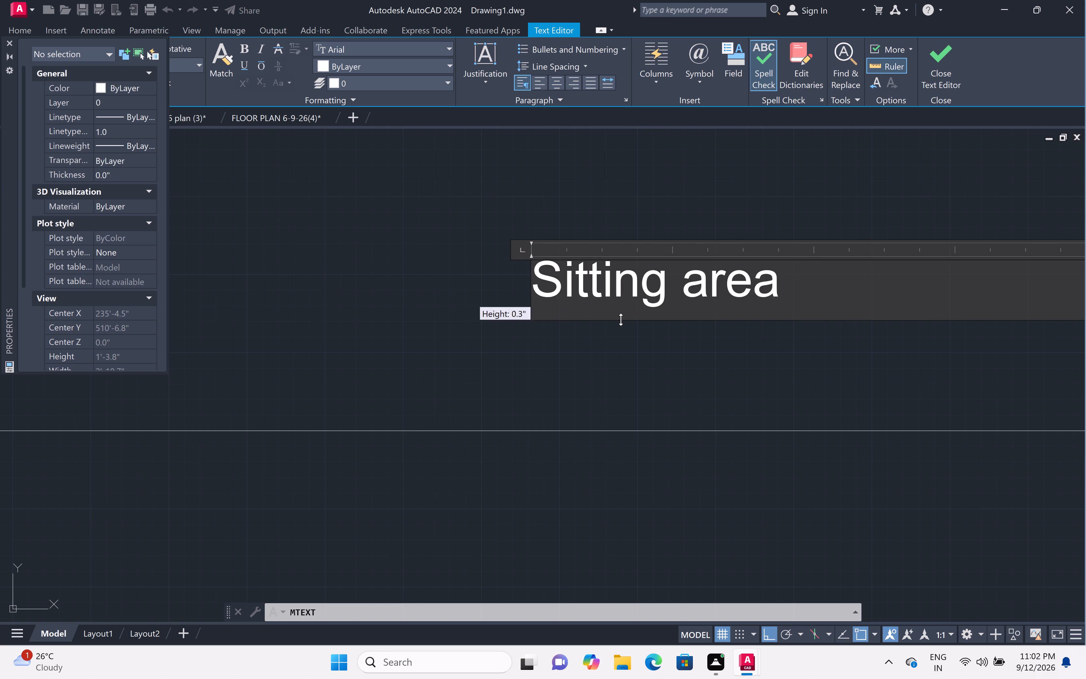
click(625, 354)
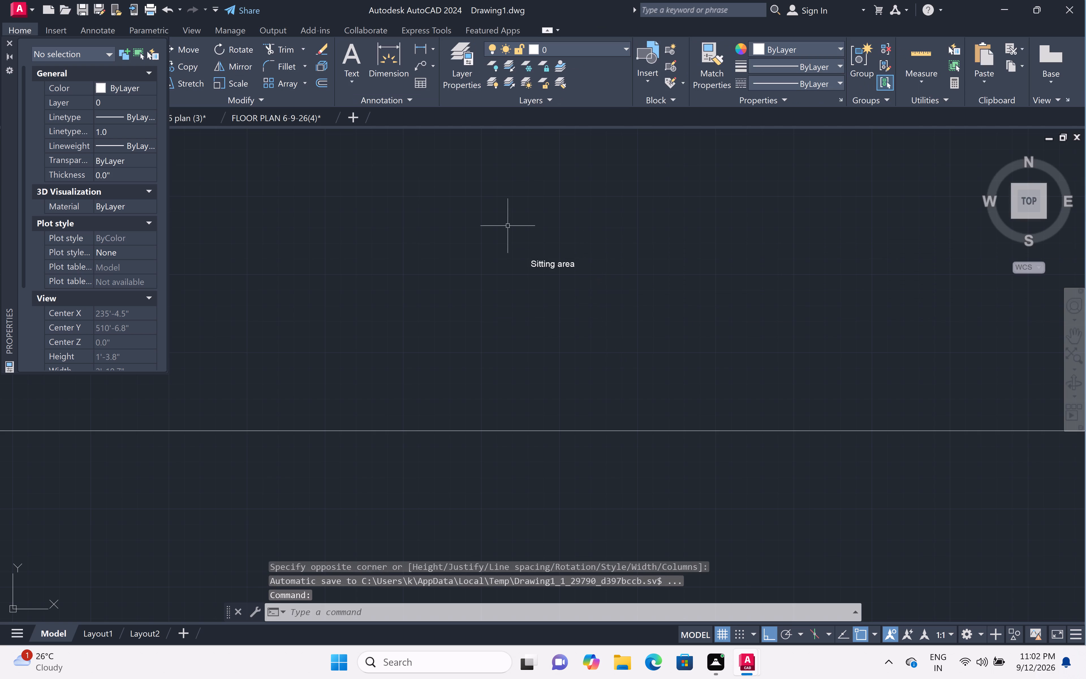
Set the text height of the "Sitting area" label in the hatched room to 1'.
click(498, 232)
click(627, 308)
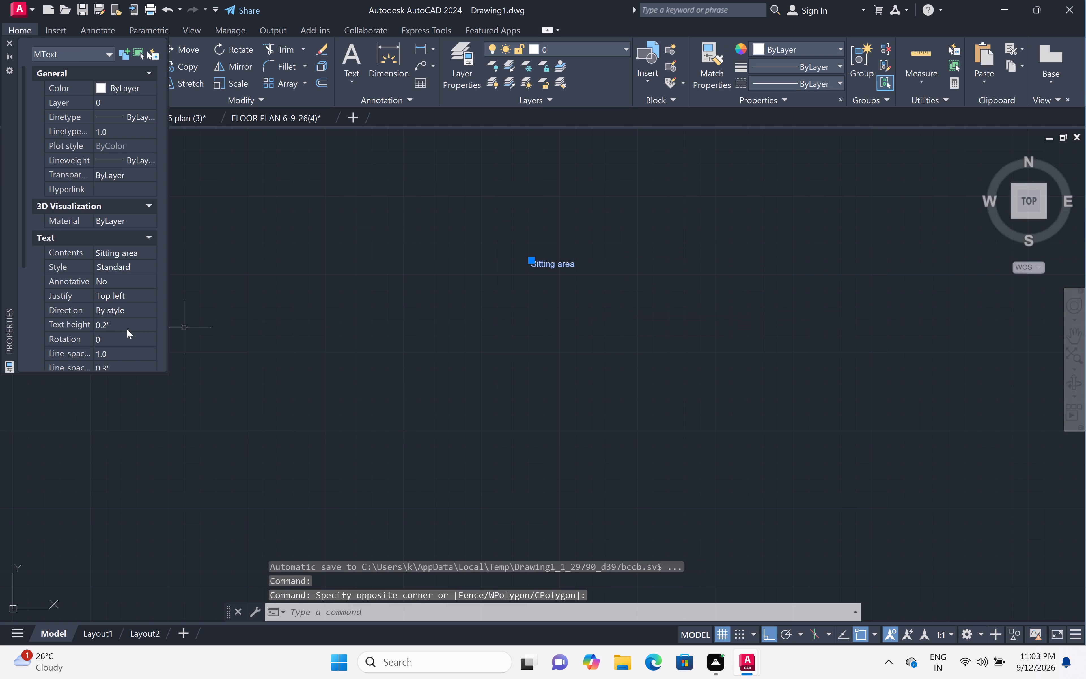
click(128, 321)
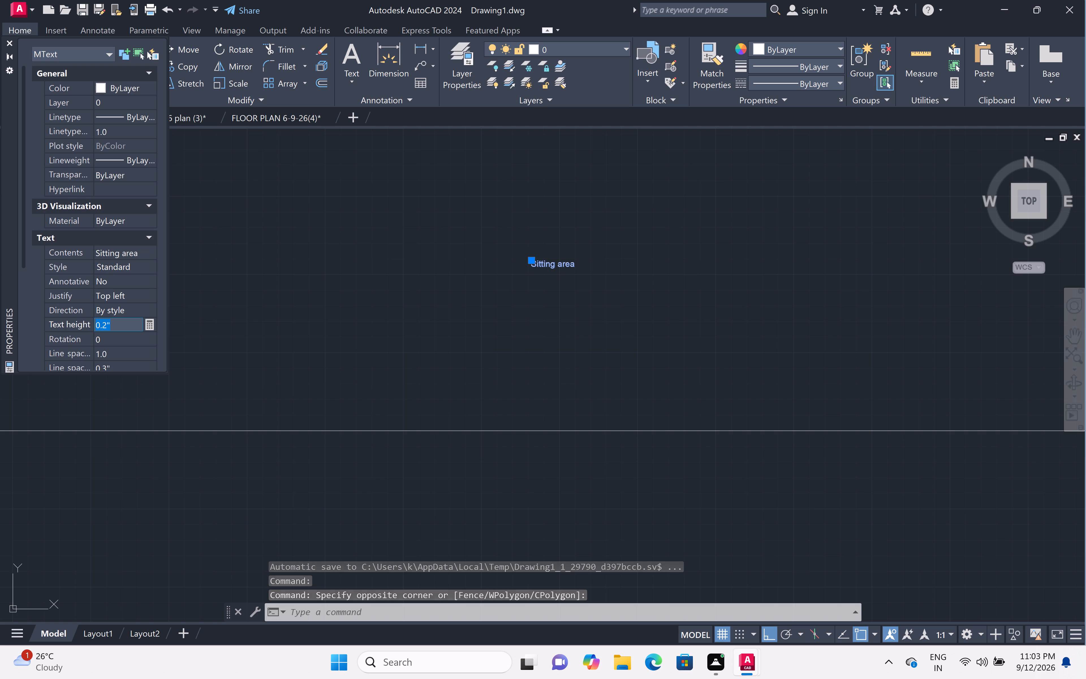
key(BackSpace)
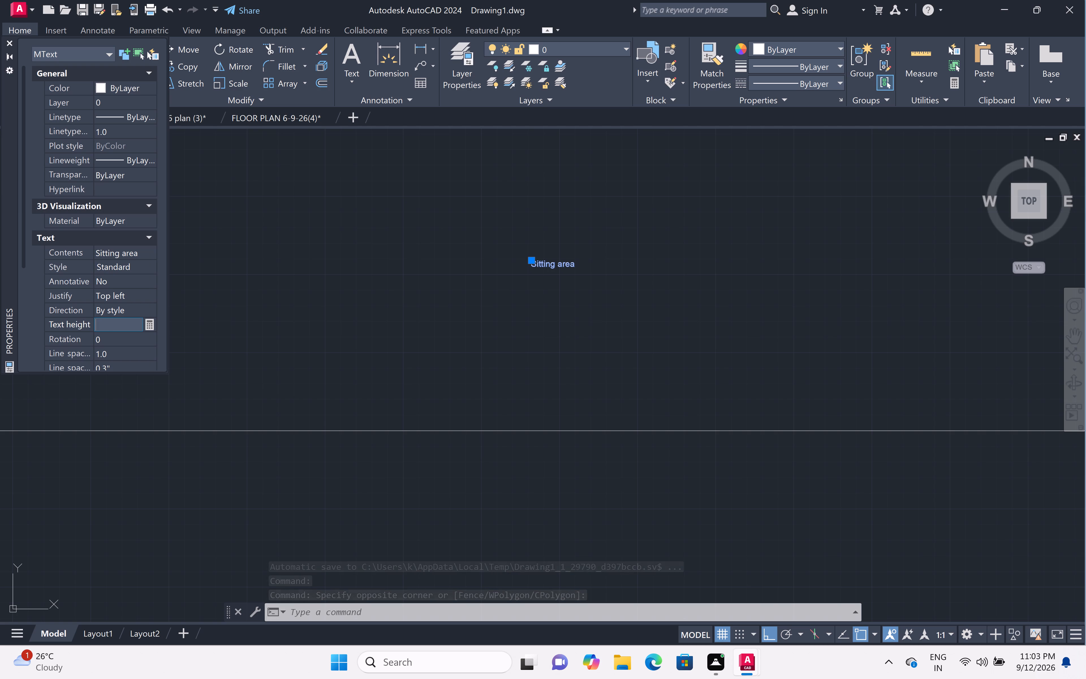
key(1)
key(apostrophe)
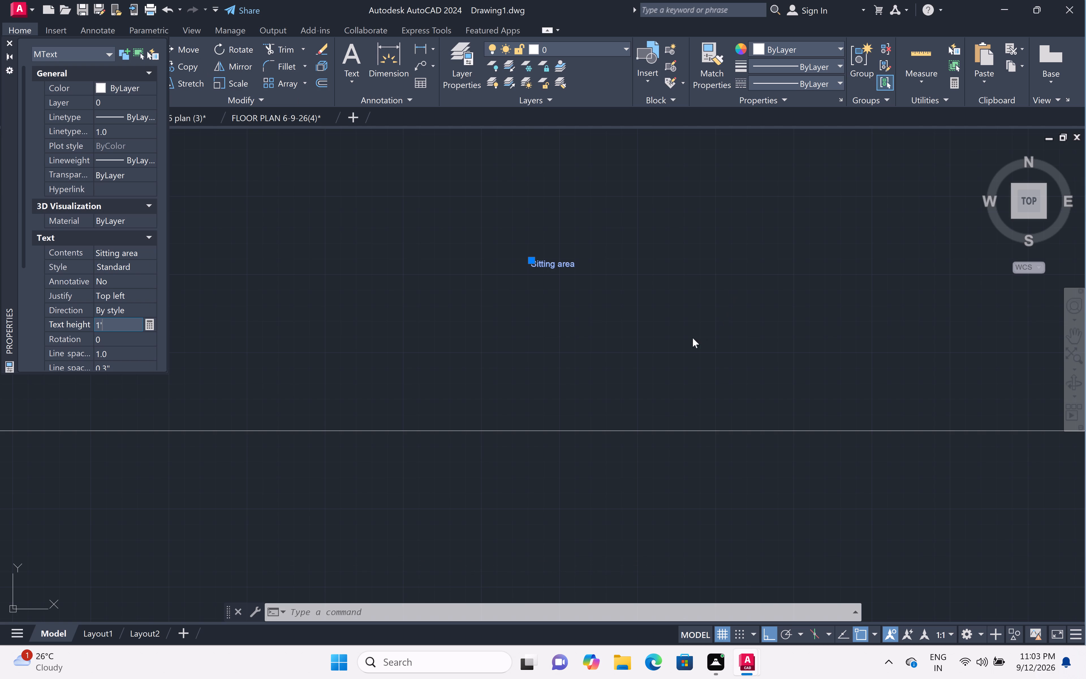
click(607, 335)
scroll(694, 330, down, 6)
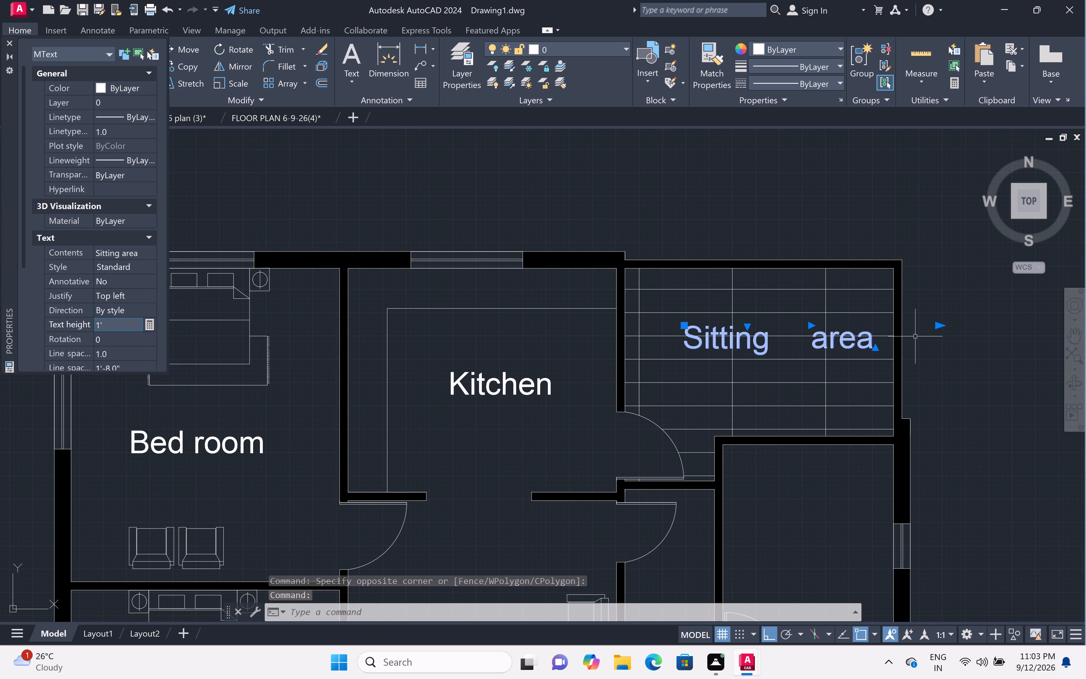
Narrow the text frame of the "Sitting area" label by about 1'-2" to tighten the gap between its words.
click(808, 324)
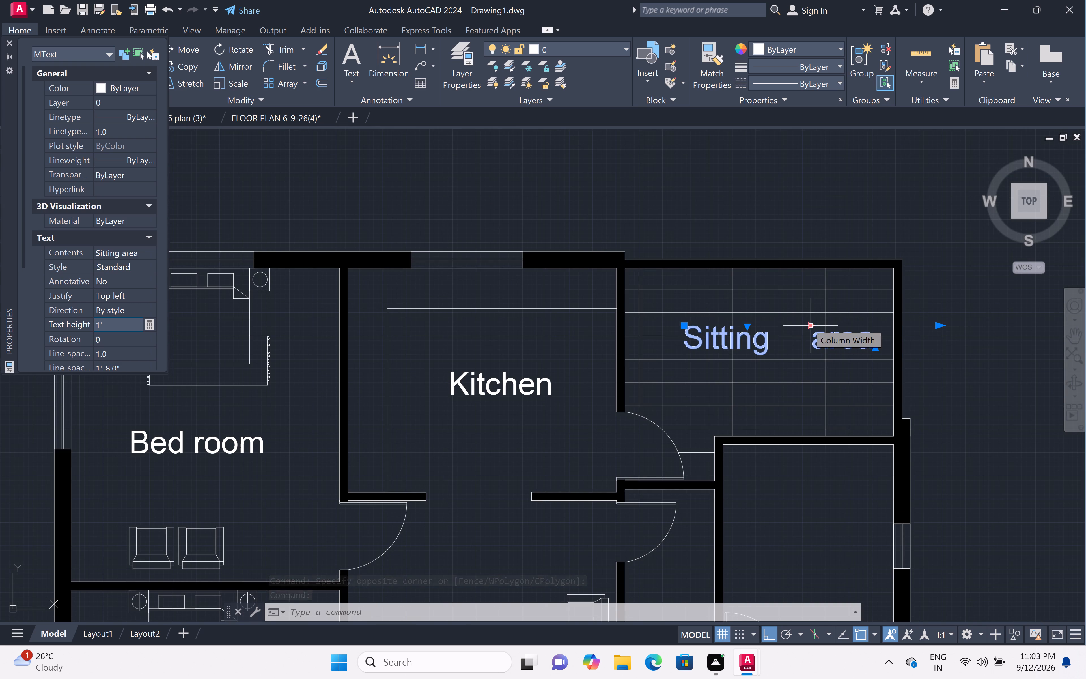
click(782, 326)
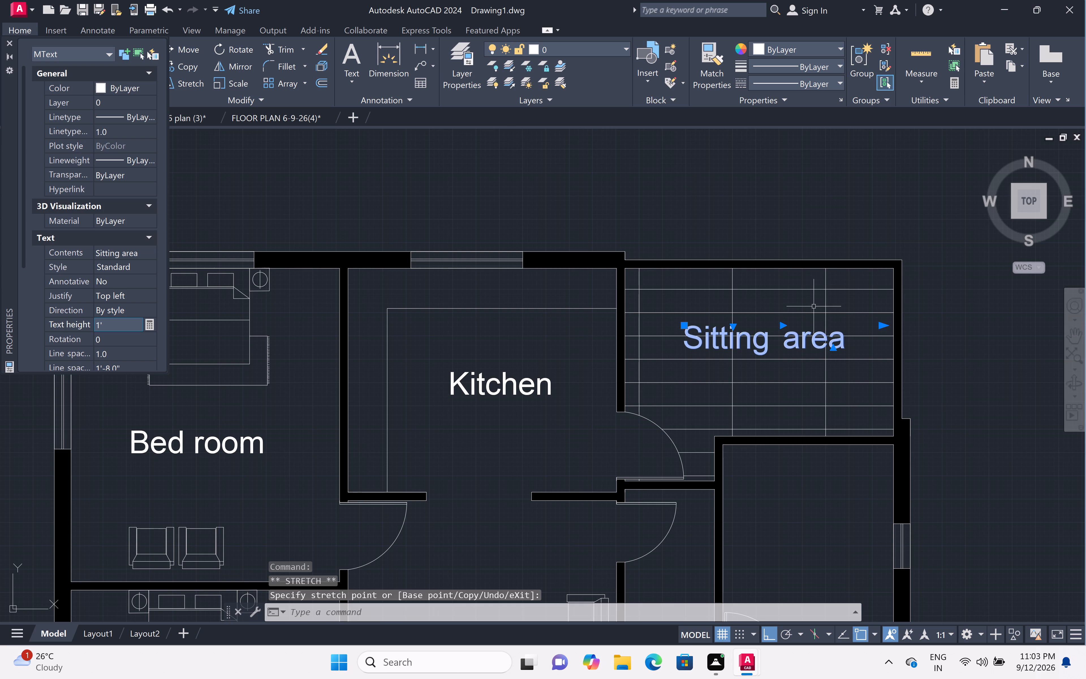
key(Escape)
Add the multiline text "Utility", with a capital U, in the small narrow room behind the hall sofa.
scroll(864, 321, down, 2)
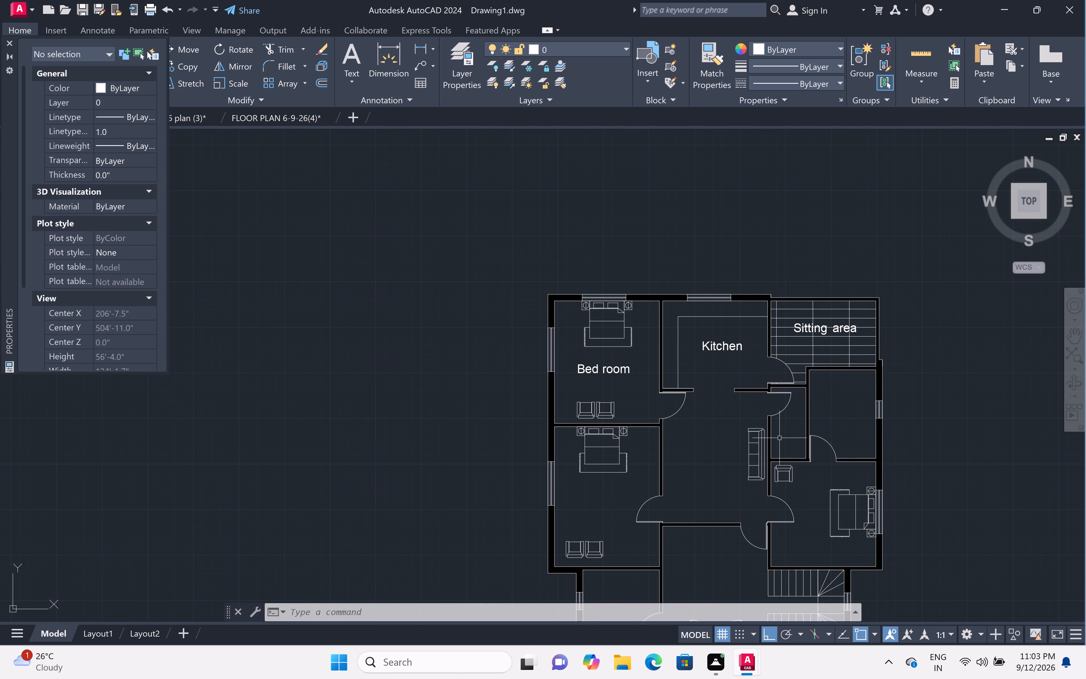
scroll(786, 426, up, 3)
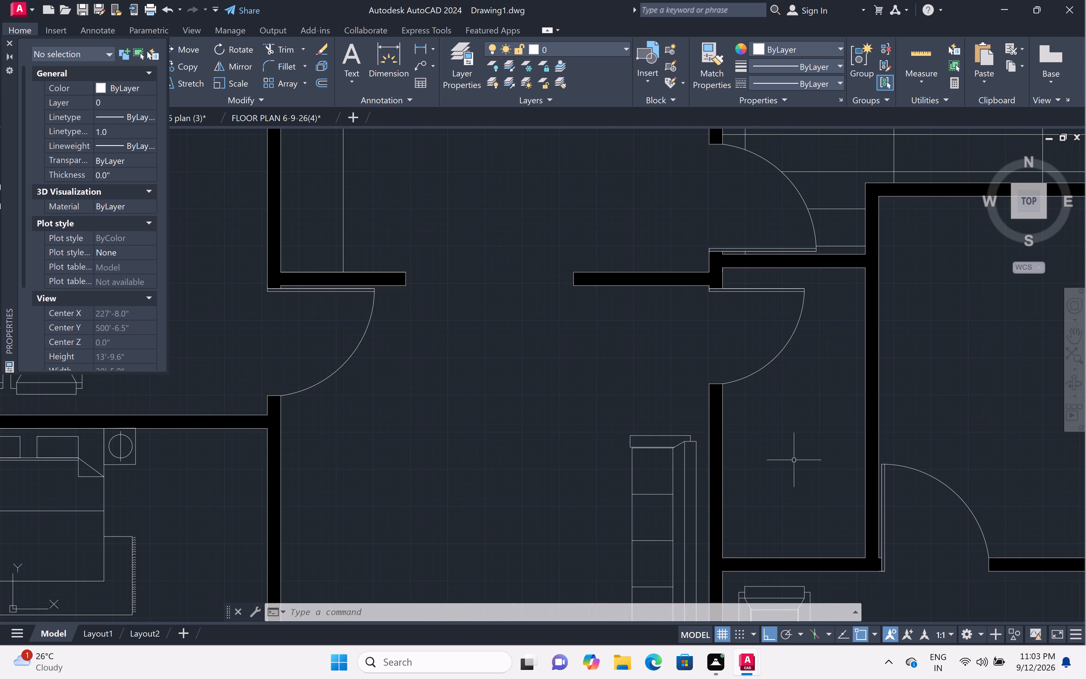
key(m)
text(t)
key(space)
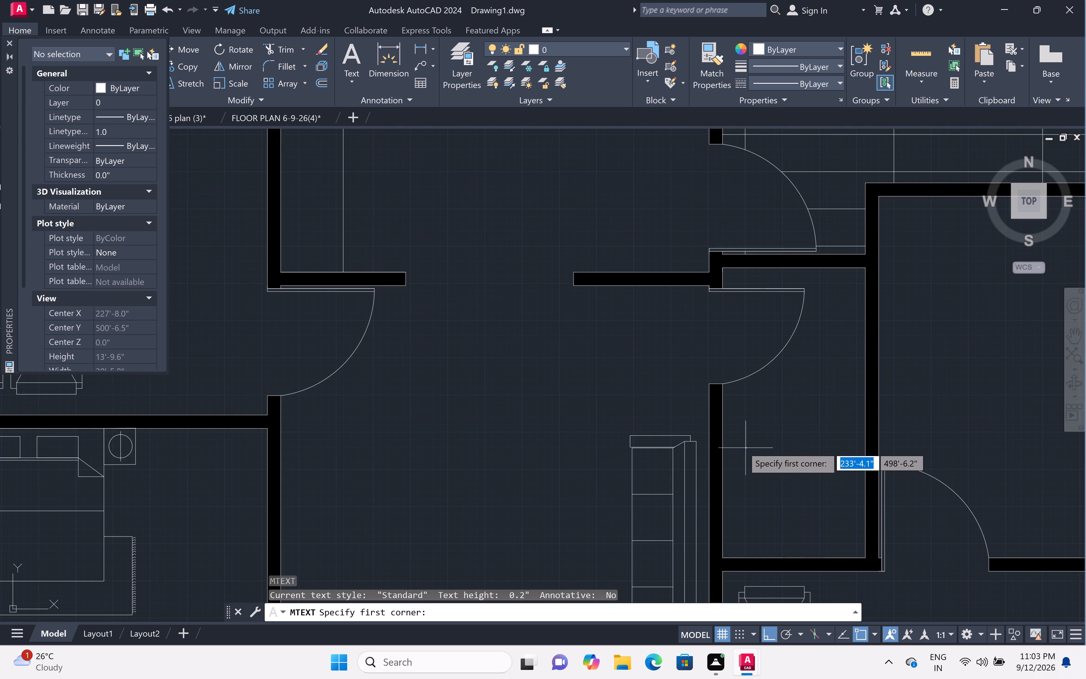
click(737, 444)
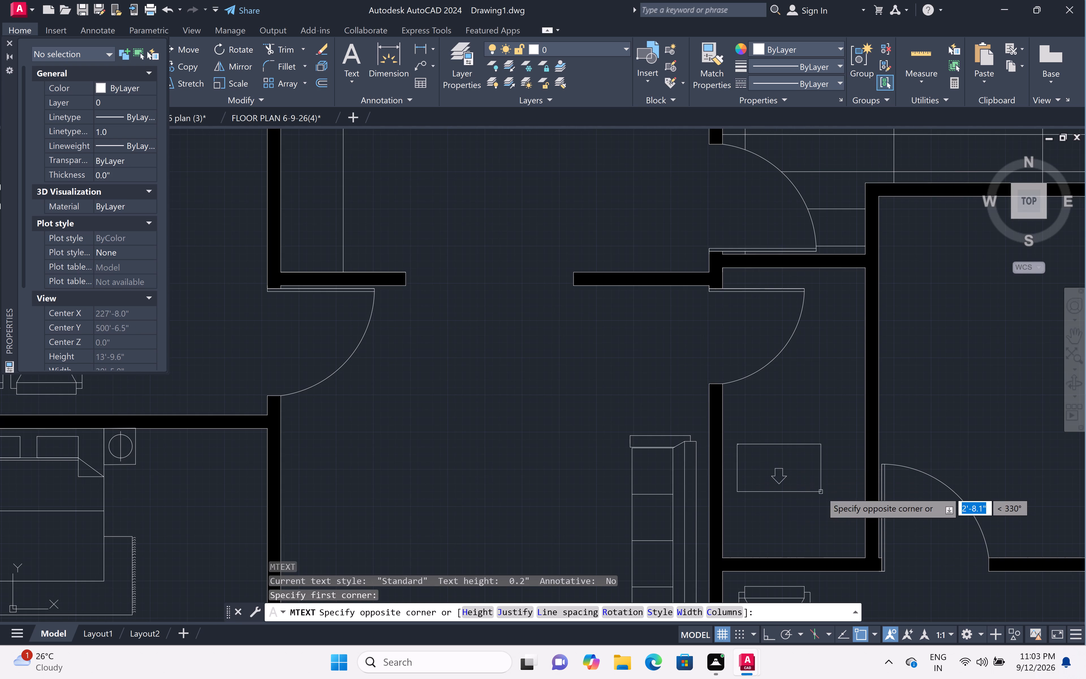
click(845, 499)
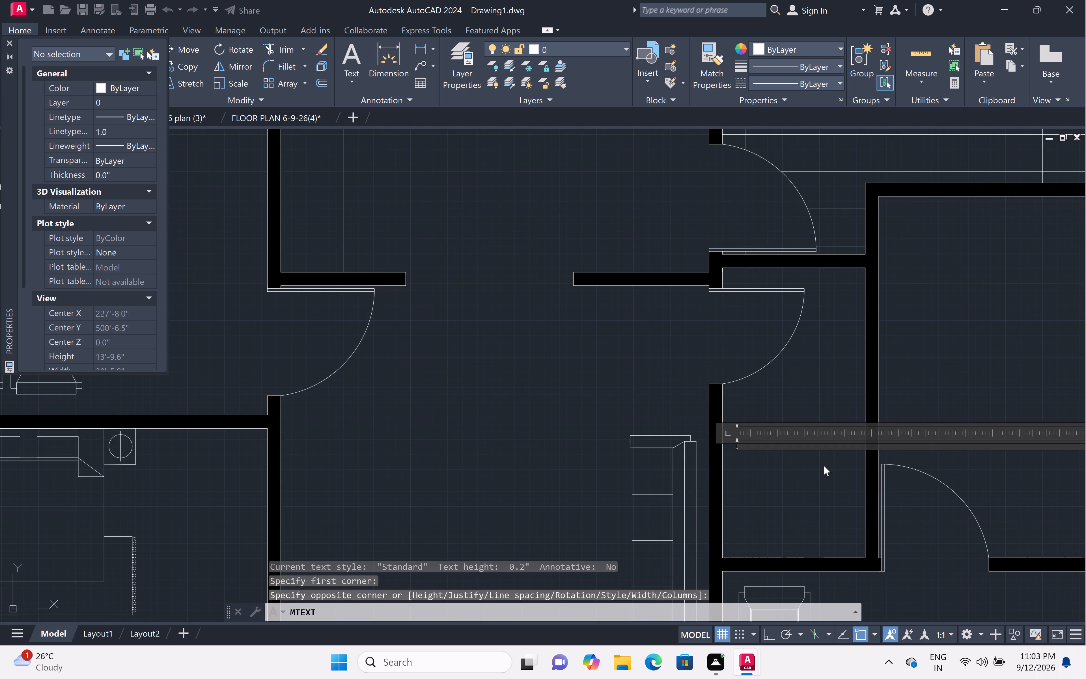
text(ut)
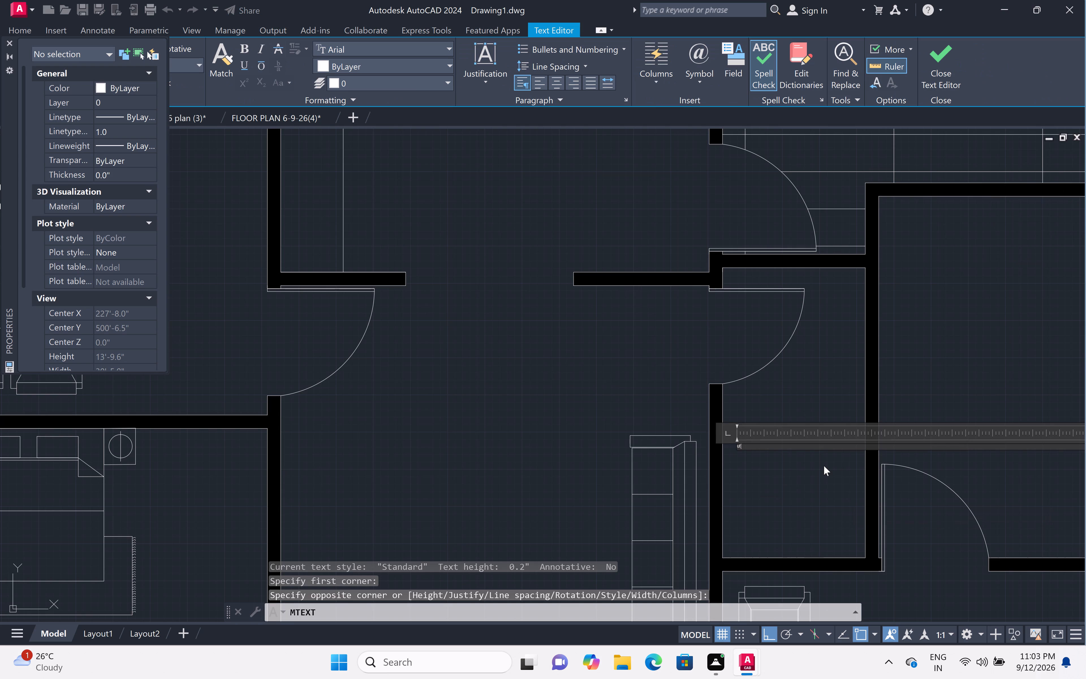
key(BackSpace)
key(BackSpace)
text(Utili)
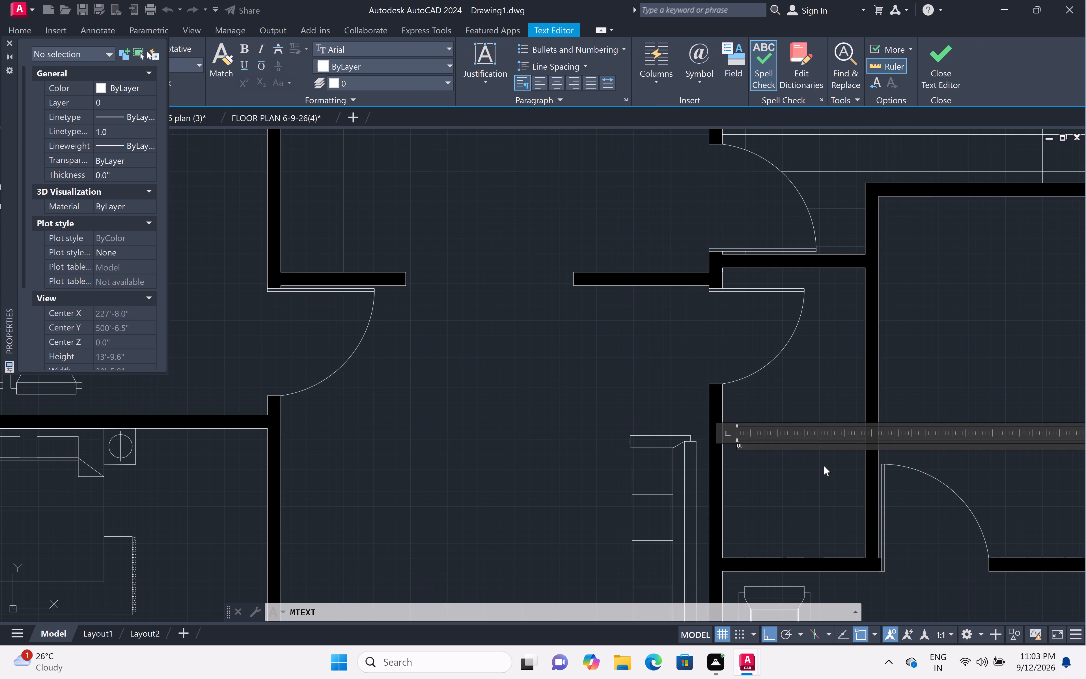
key(t)
key(y)
scroll(748, 437, up, 2)
scroll(745, 482, up, 2)
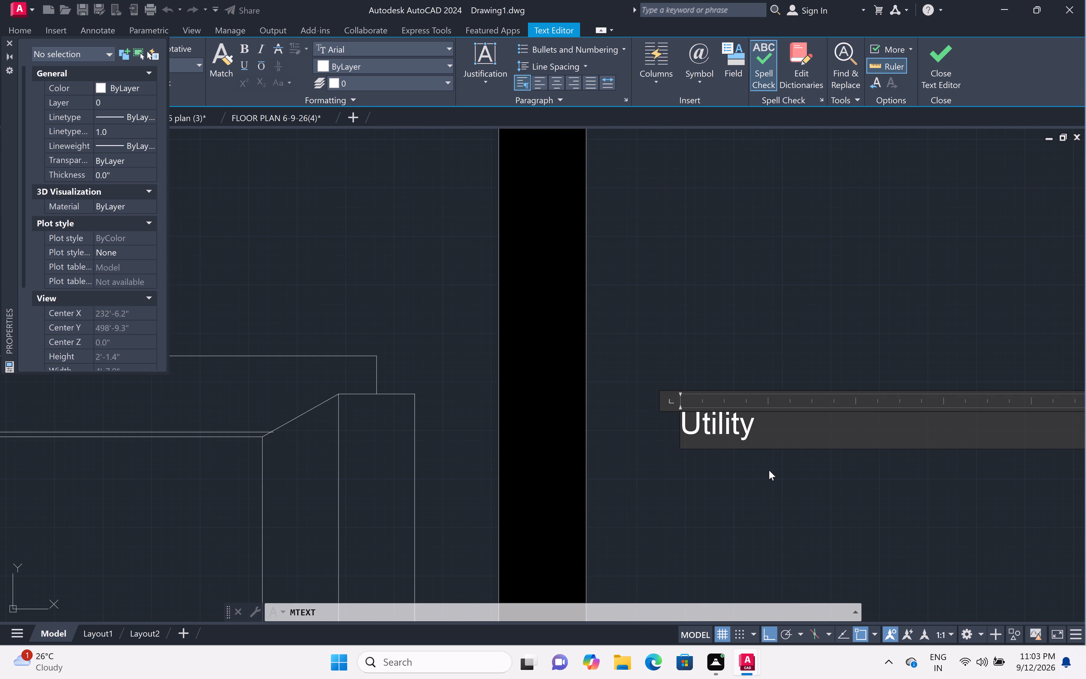
scroll(769, 470, down, 3)
scroll(769, 470, up, 3)
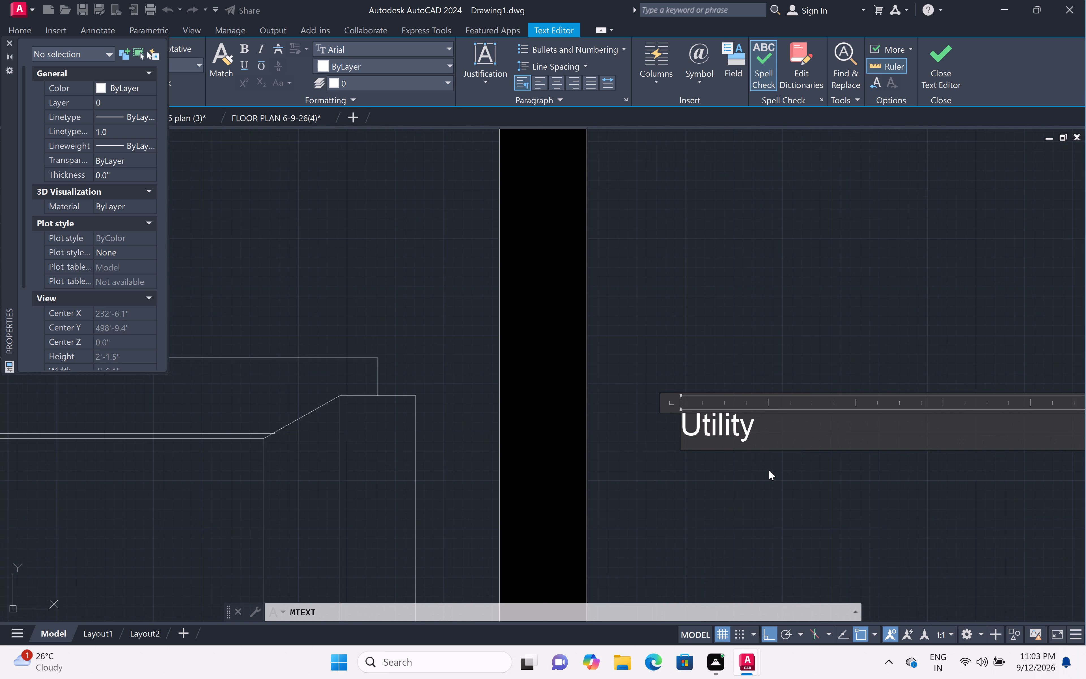
scroll(754, 381, down, 3)
scroll(766, 402, down, 1)
click(752, 411)
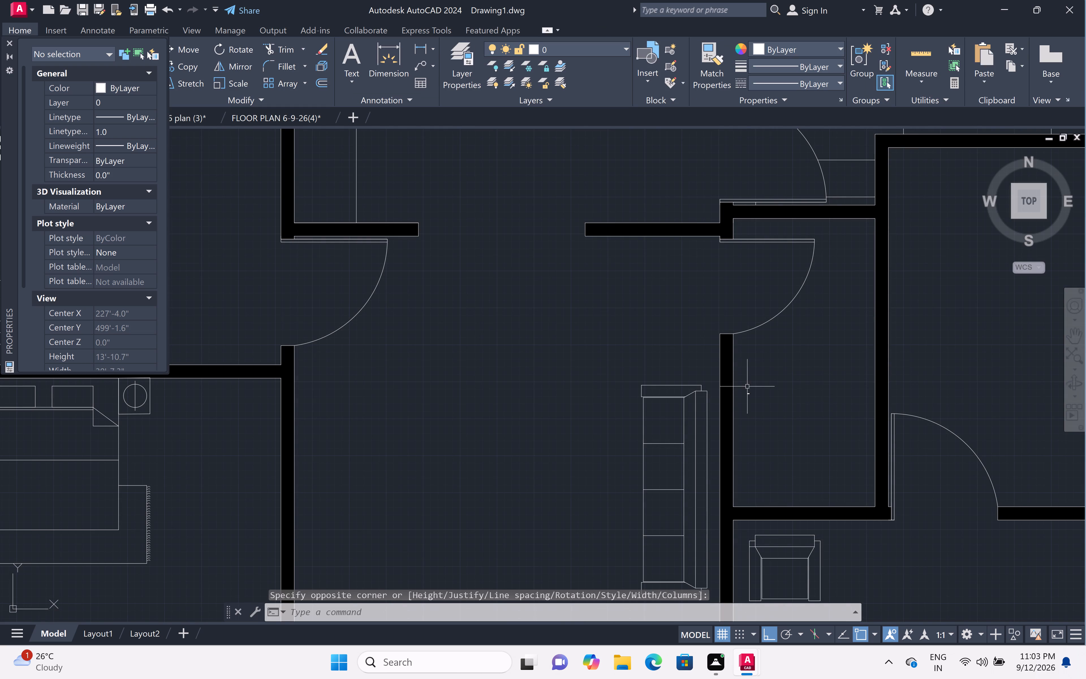
Set the text height of the "Utility" label to 1'.
click(742, 390)
click(757, 412)
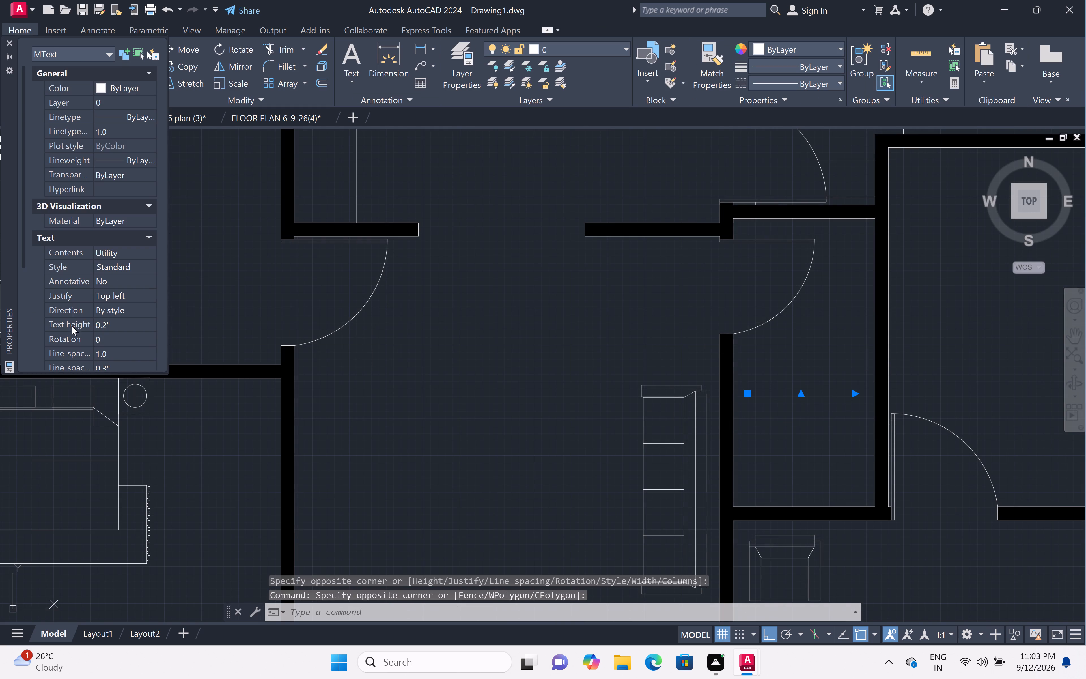
click(116, 325)
key(BackSpace)
key(BackSpace)
key(BackSpace)
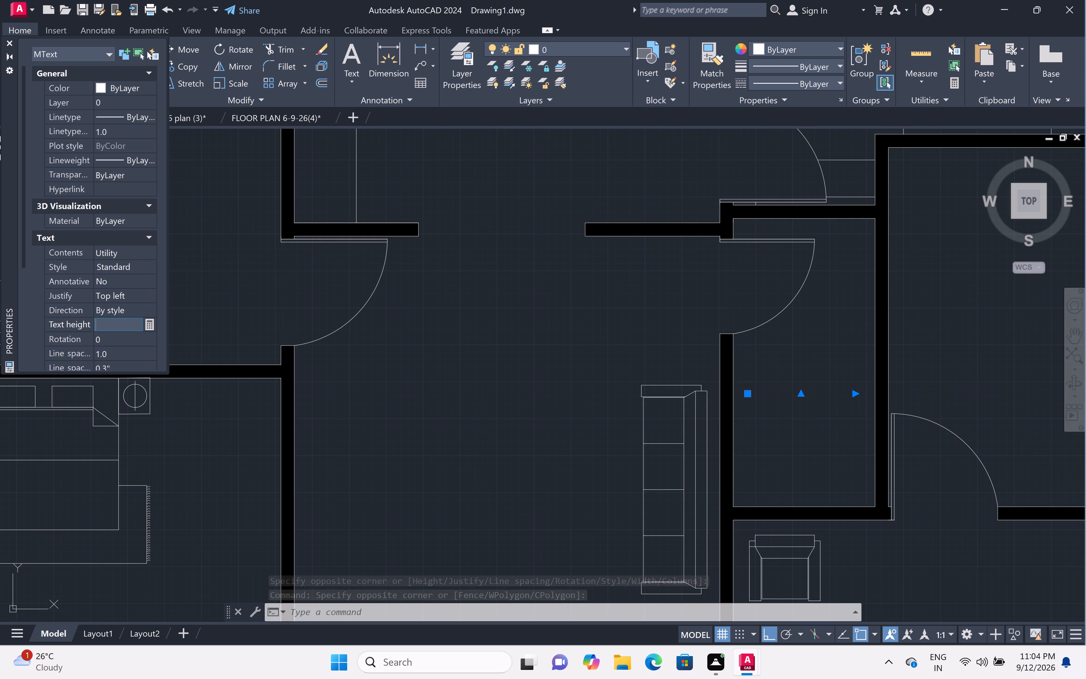
text(1')
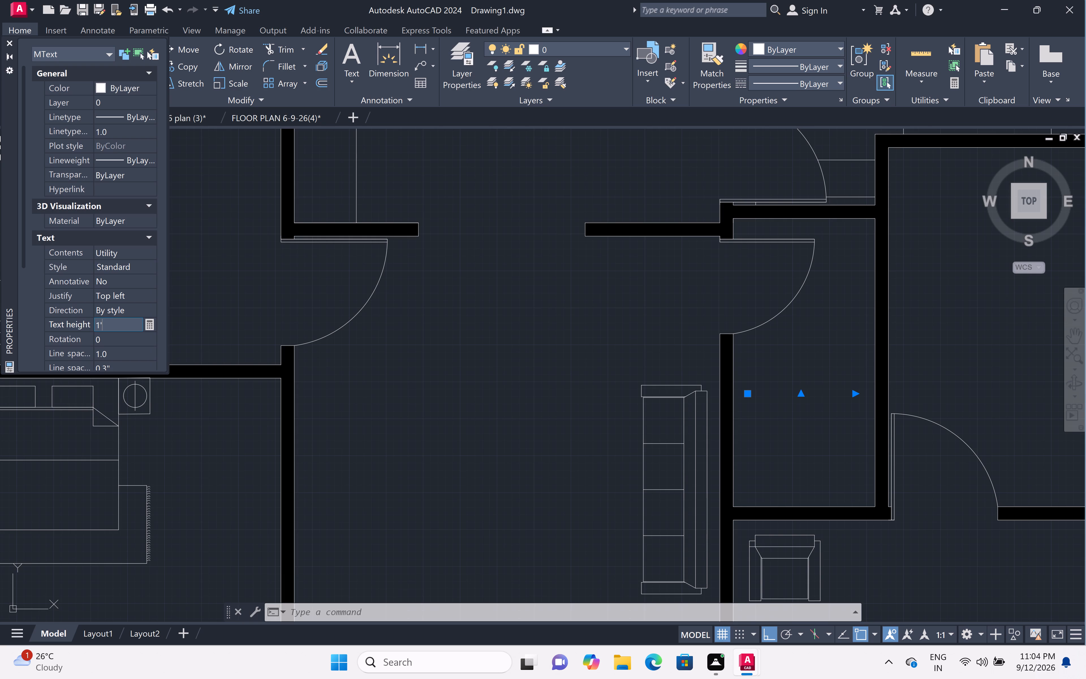
key(space)
click(788, 458)
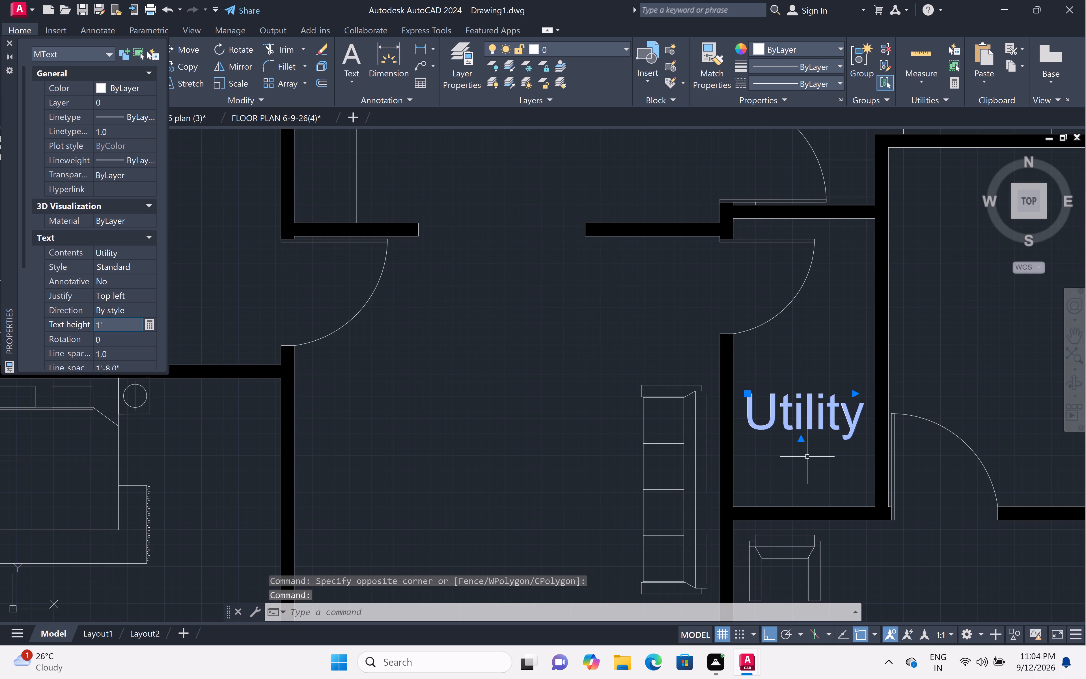
key(Escape)
Add the multiline text "Bath room", split over two lines, in the empty room between the utility and the outer window wall.
scroll(809, 455, down, 3)
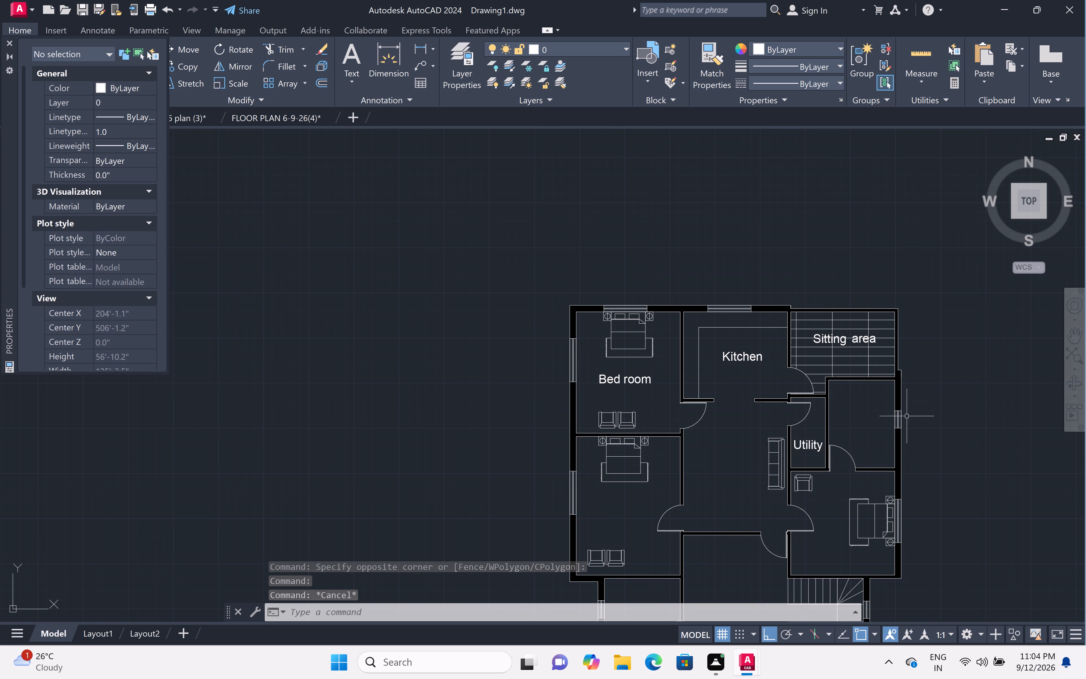
scroll(878, 422, up, 3)
text(mt)
key(space)
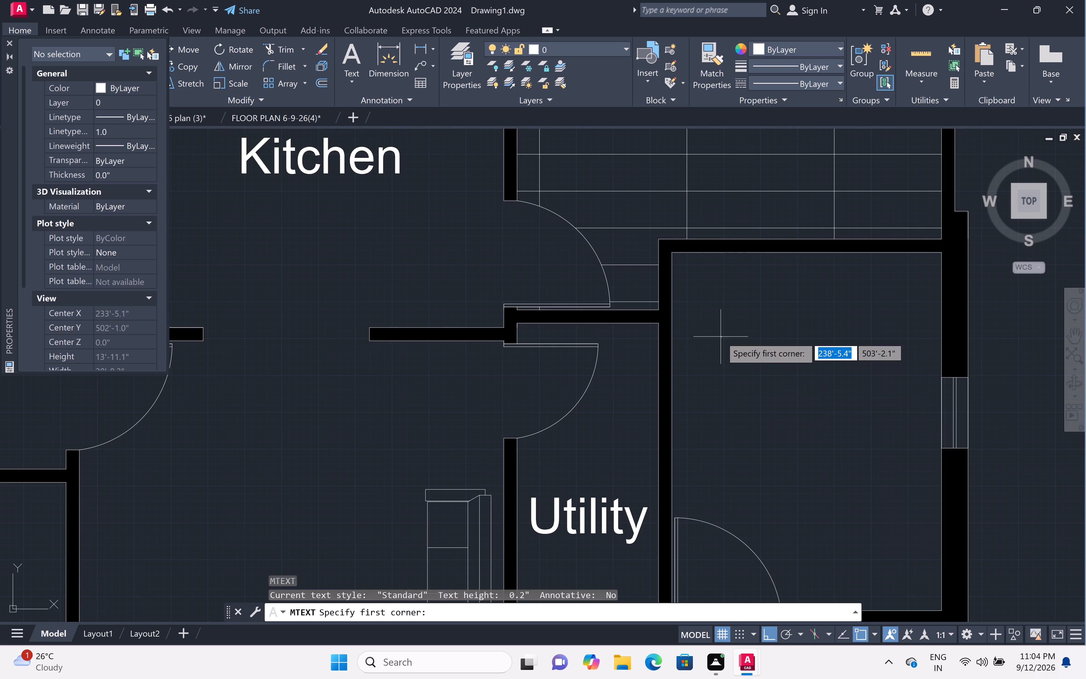
click(721, 337)
click(842, 464)
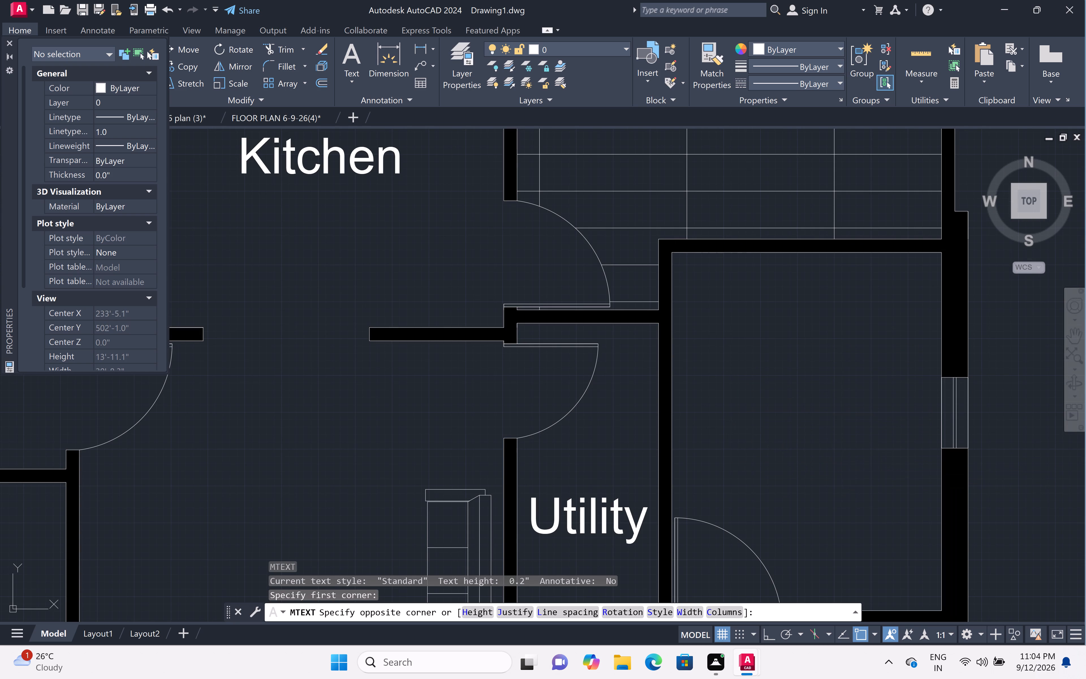
key(b)
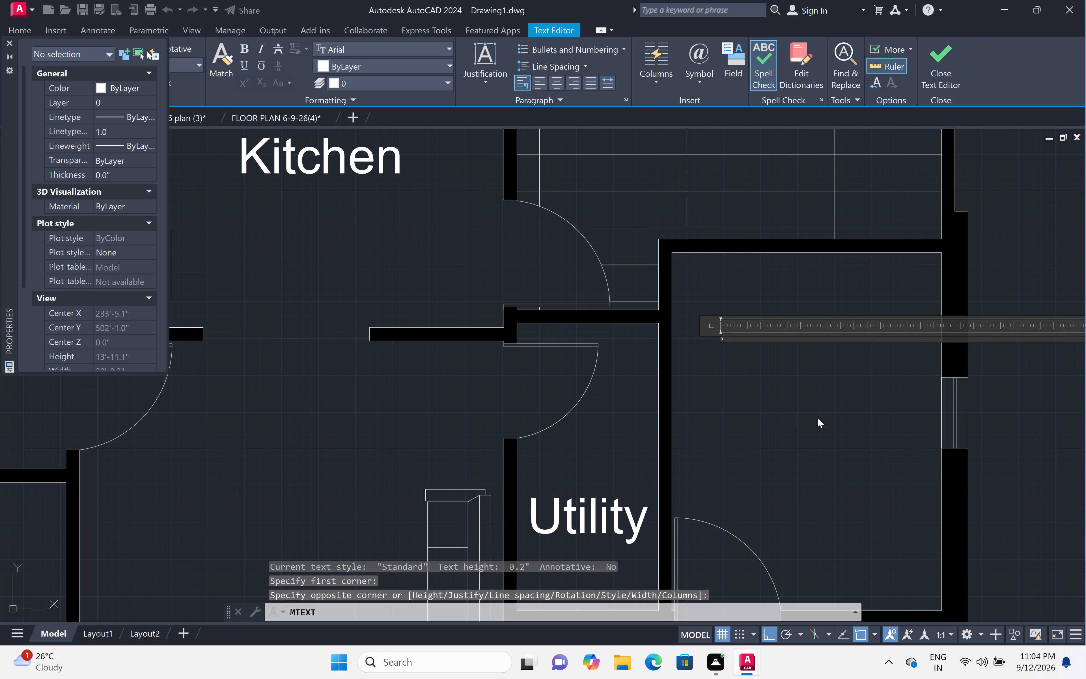
key(BackSpace)
text(Bath)
key(Return)
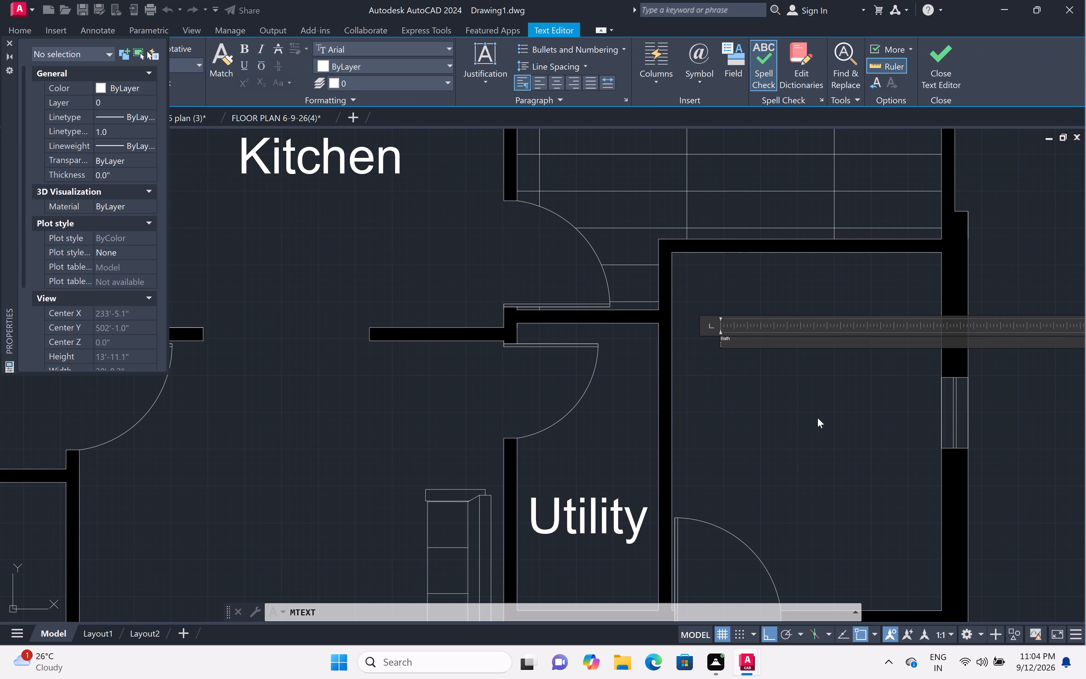
text(room)
click(767, 407)
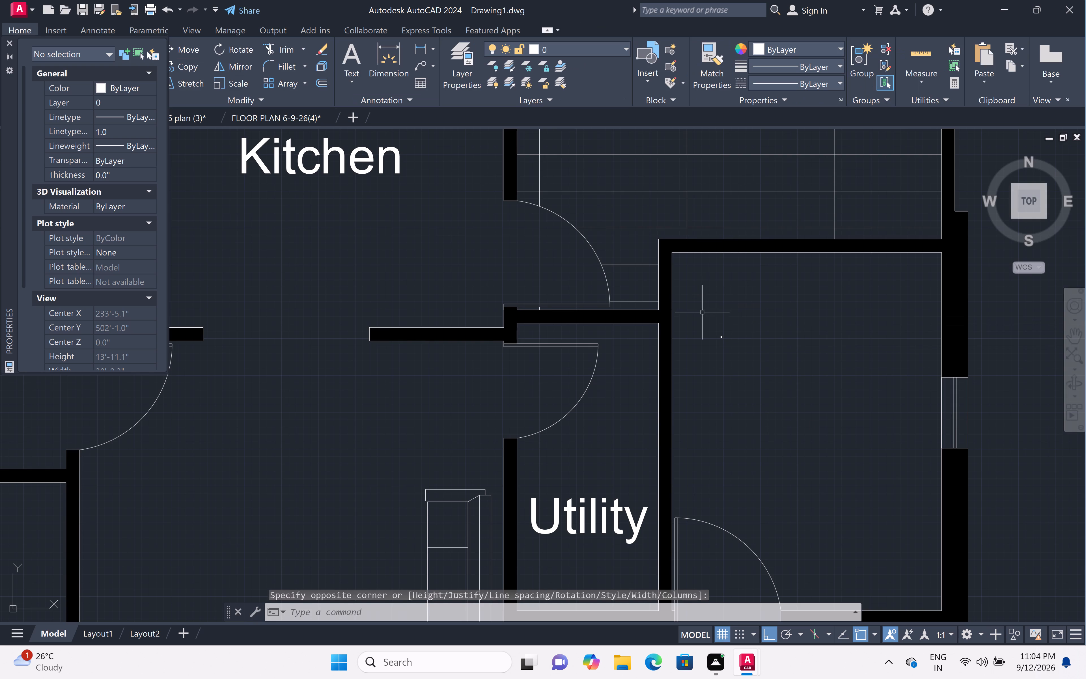
Set the text height of the two-line "Bath room" label to 1'.
click(702, 312)
double_click(726, 402)
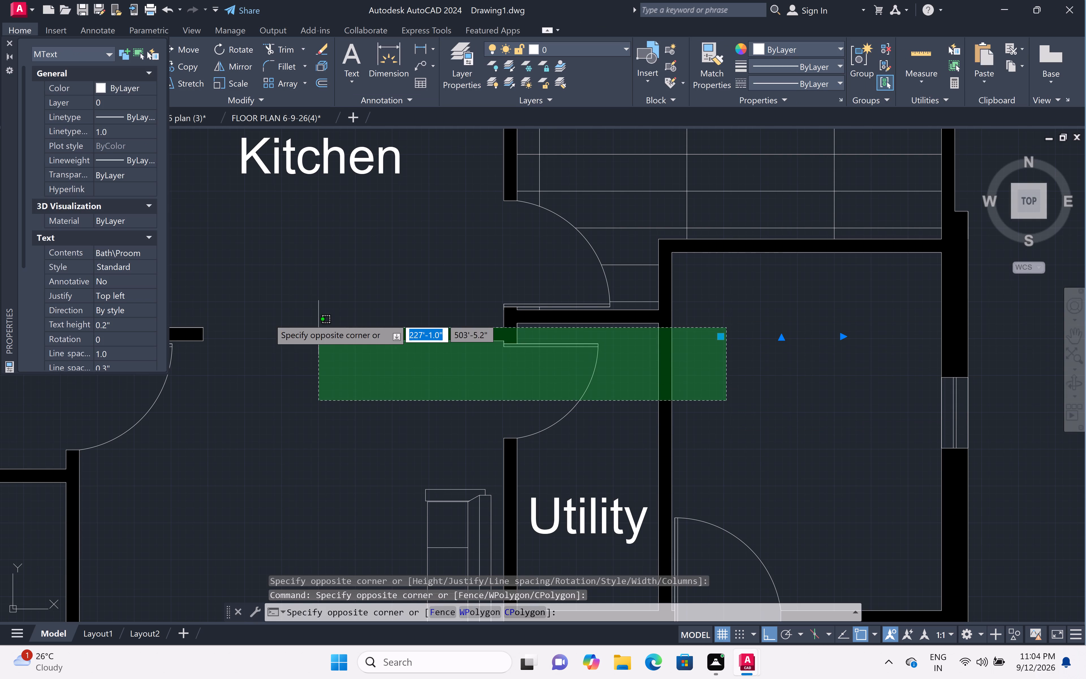
click(779, 443)
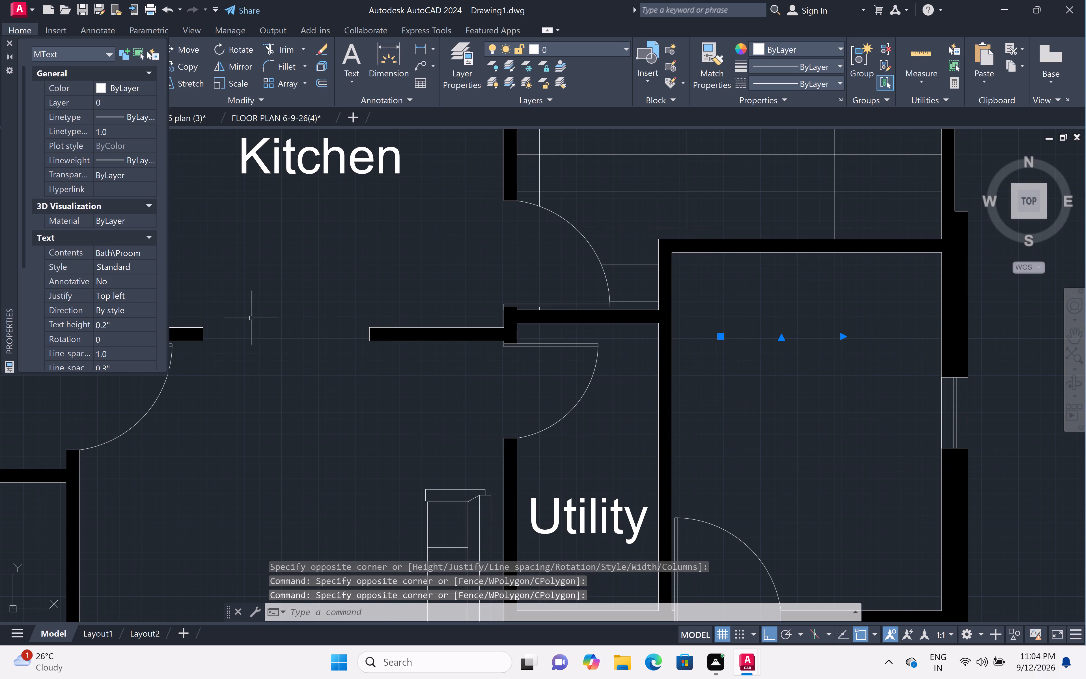
double_click(127, 328)
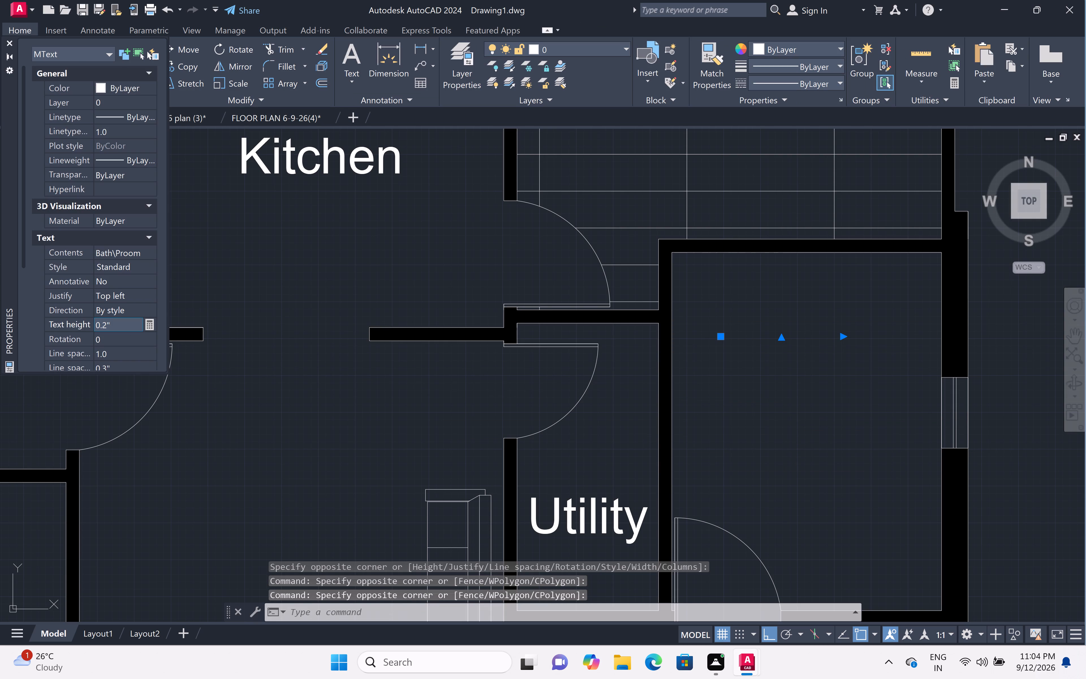
key(BackSpace)
key(BackSpace)
key(BackSpace)
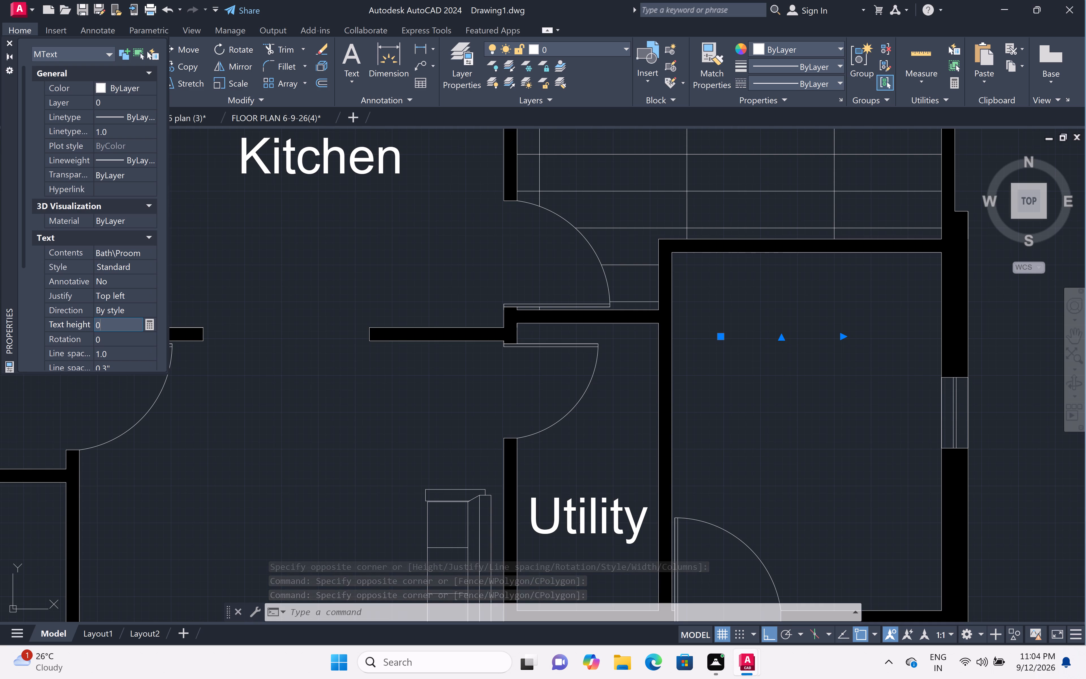
key(BackSpace)
text(1')
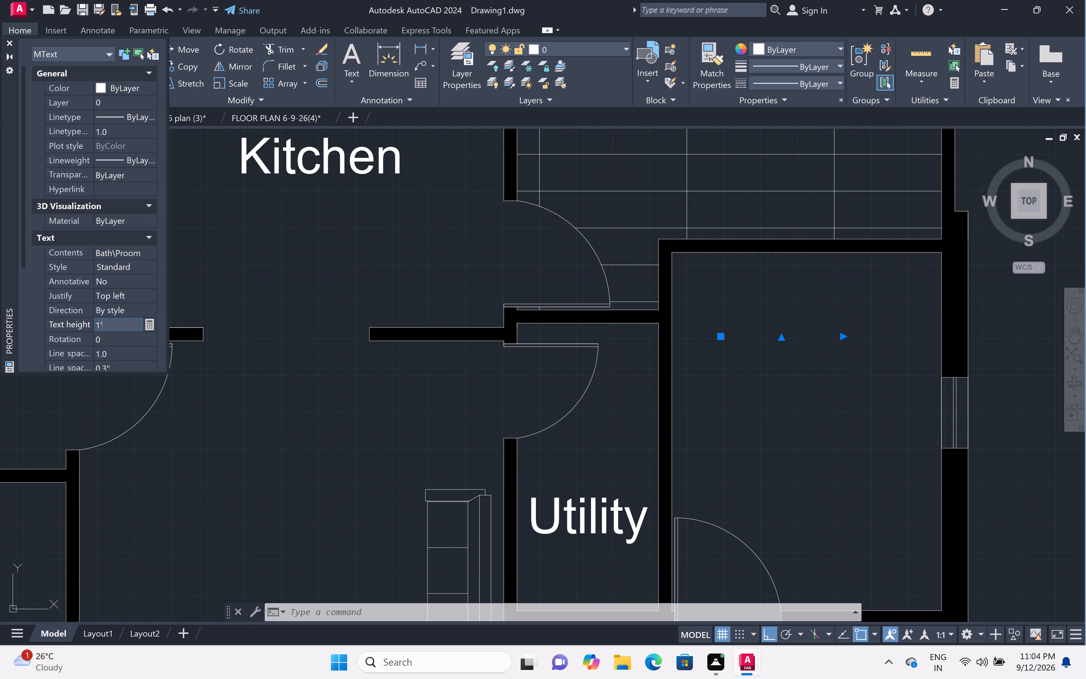
click(774, 414)
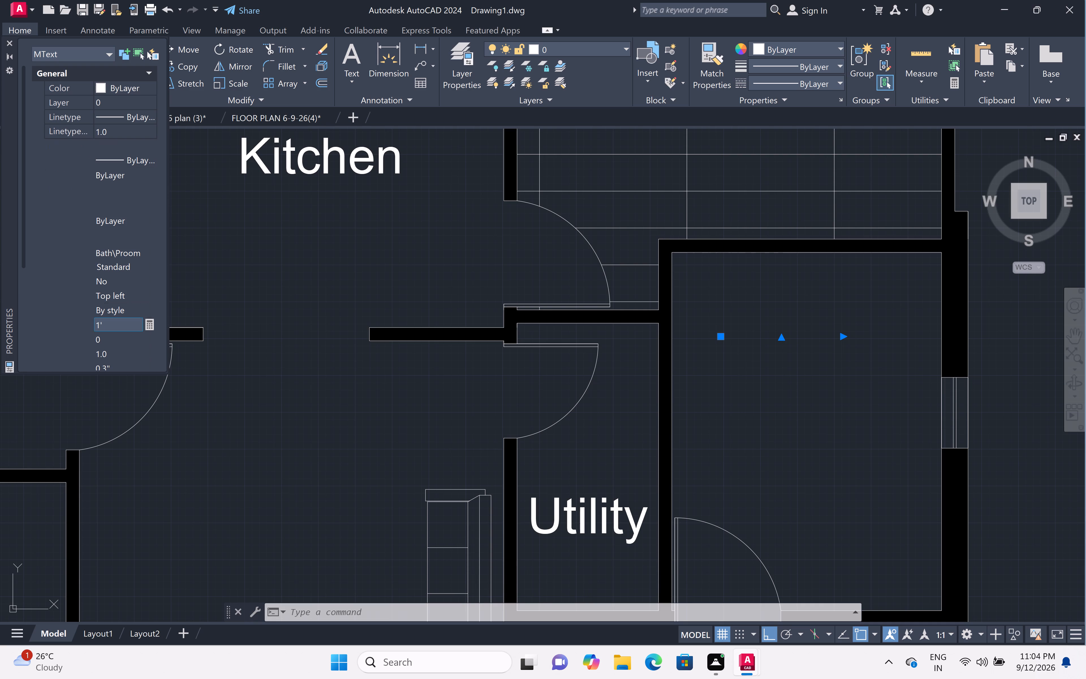
key(Escape)
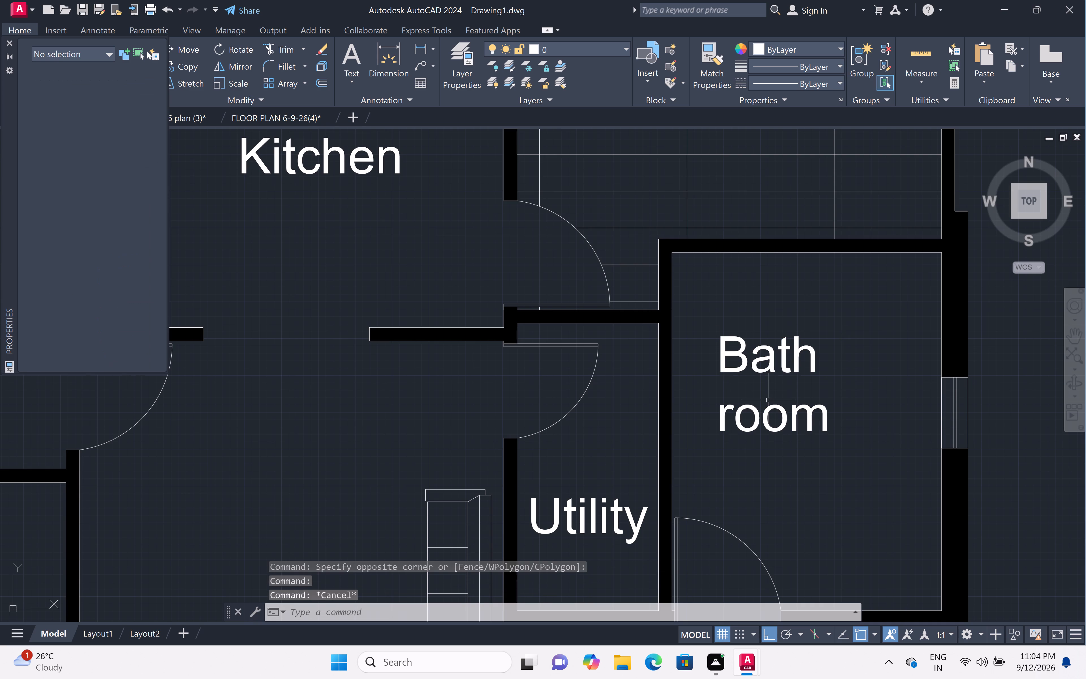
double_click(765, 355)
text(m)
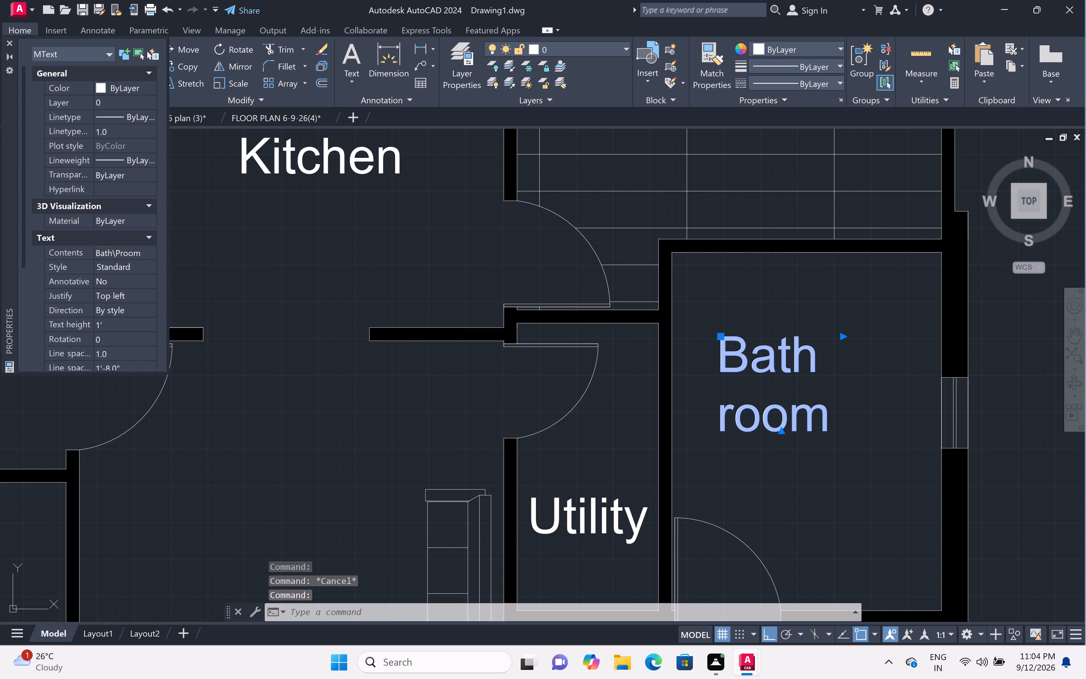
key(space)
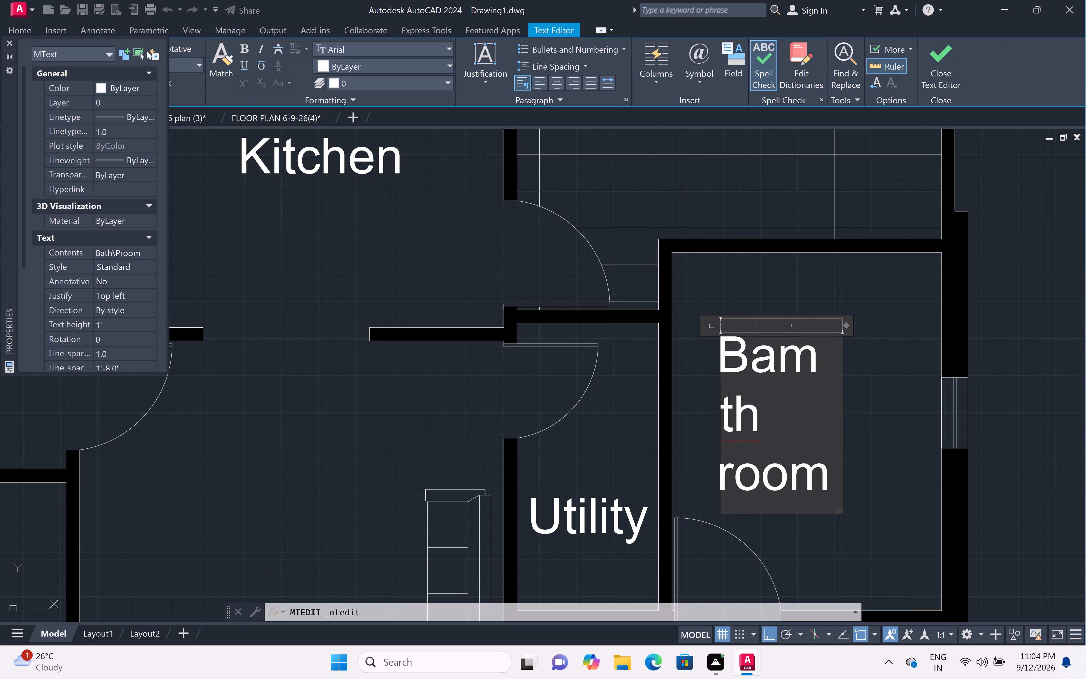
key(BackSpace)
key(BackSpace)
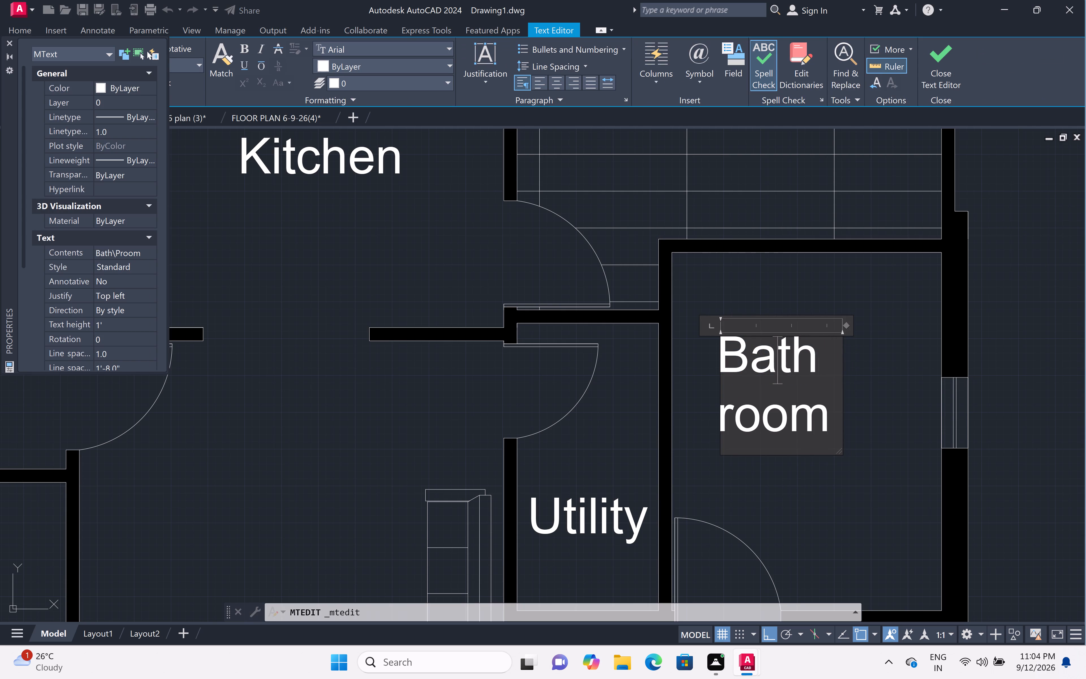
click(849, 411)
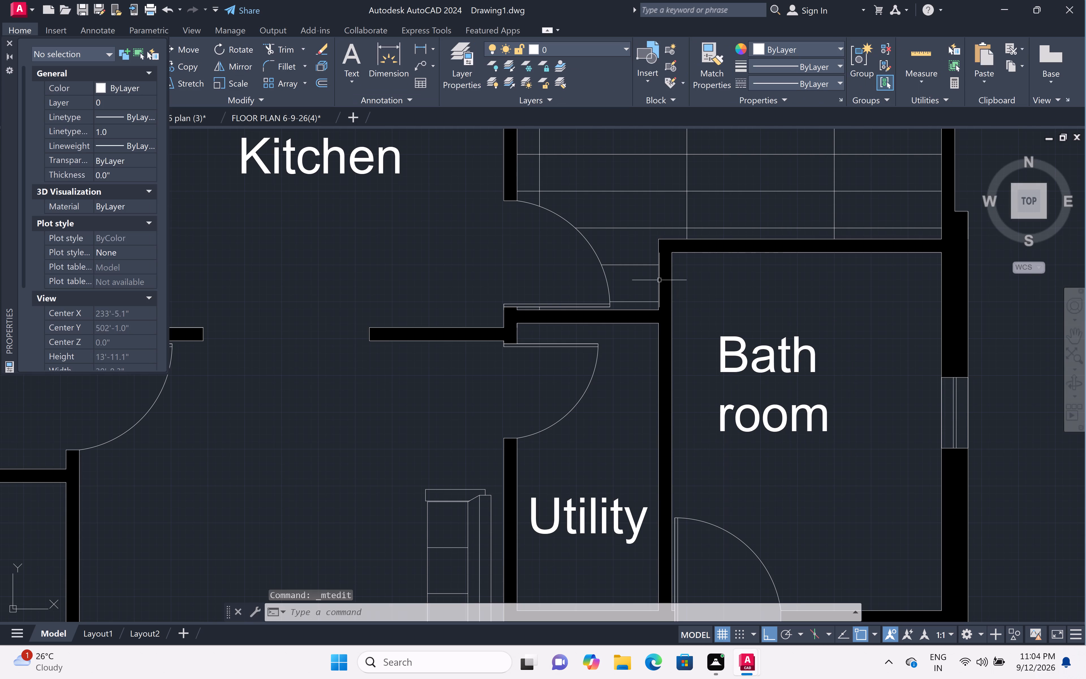
Move the two-line "Bath room" label horizontally about 1'-5" towards the outer window wall, centring it in the room.
click(697, 325)
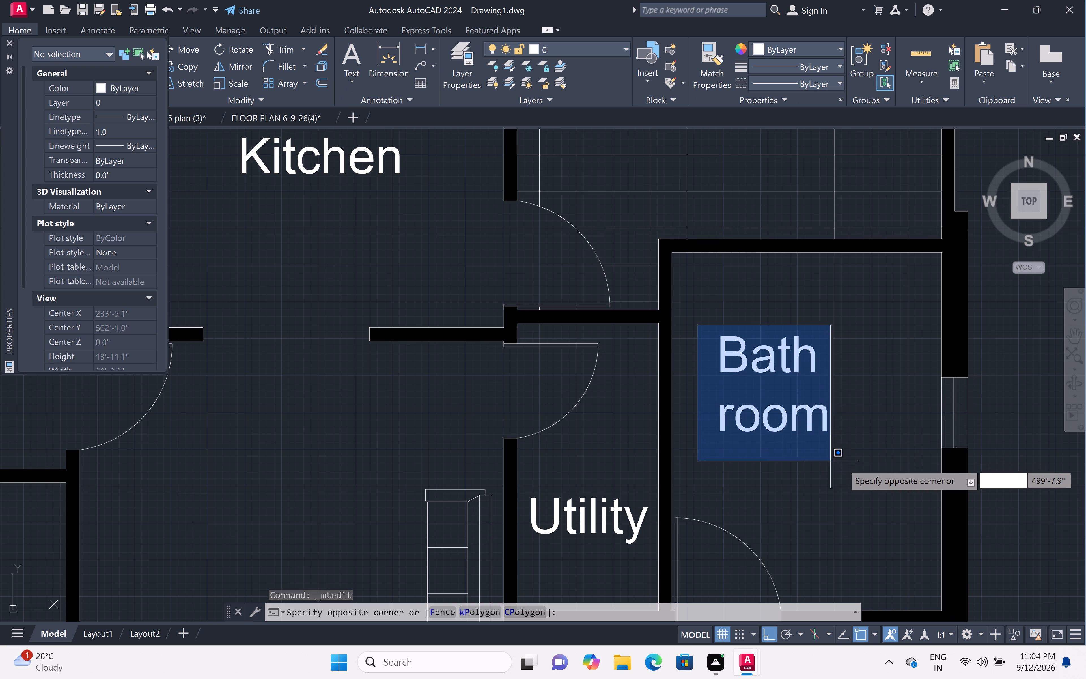
click(854, 465)
key(m)
key(space)
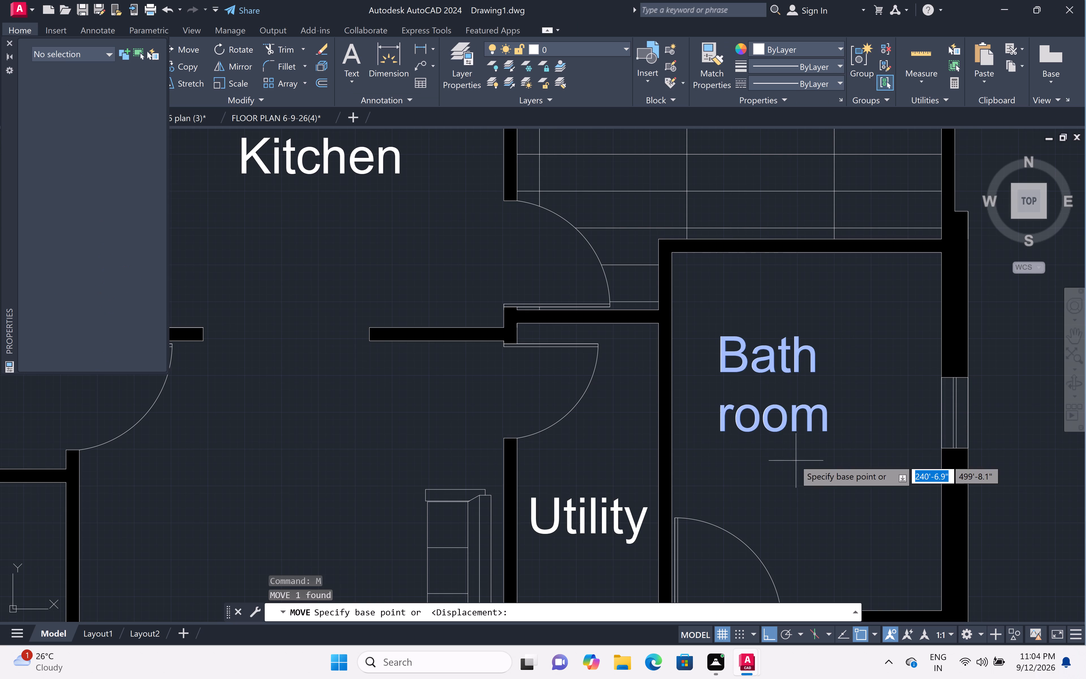
click(785, 419)
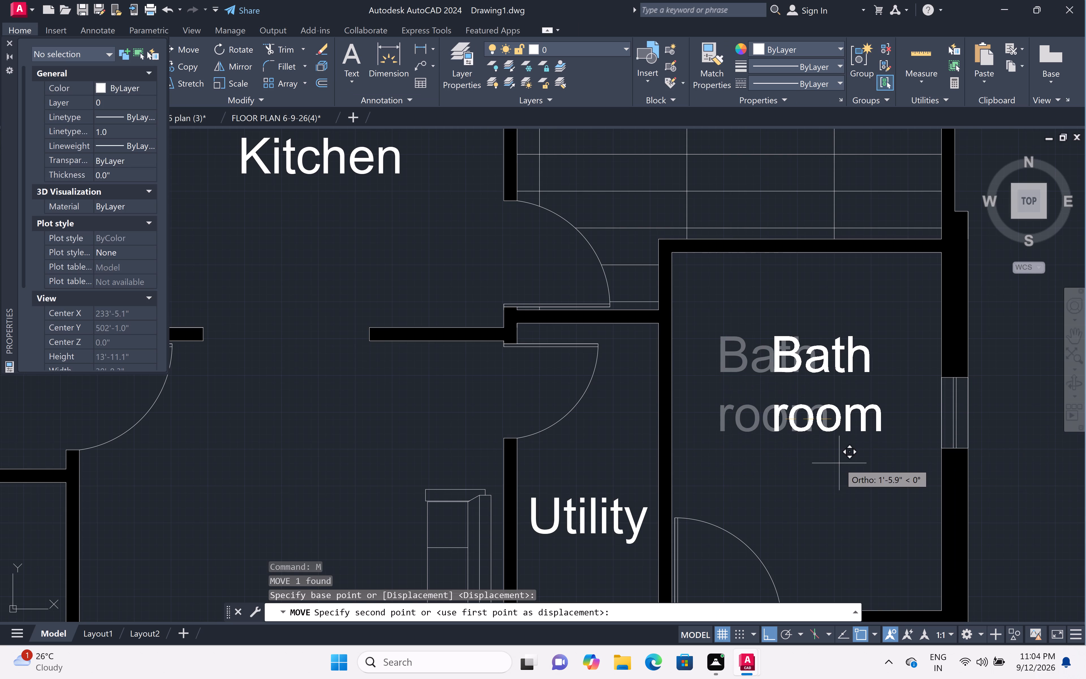
click(835, 463)
Add the multiline text "Bed room" in the bedroom beside the staircase, in the free space between the bed and the stair wall.
scroll(839, 402, down, 3)
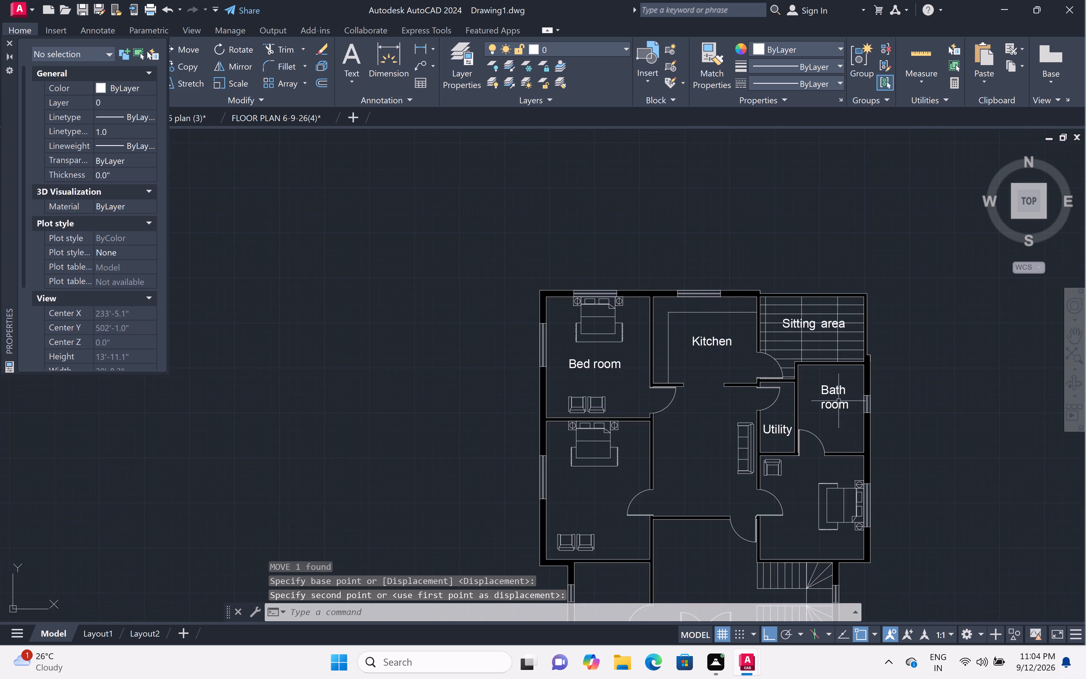
scroll(839, 401, down, 2)
scroll(823, 455, up, 6)
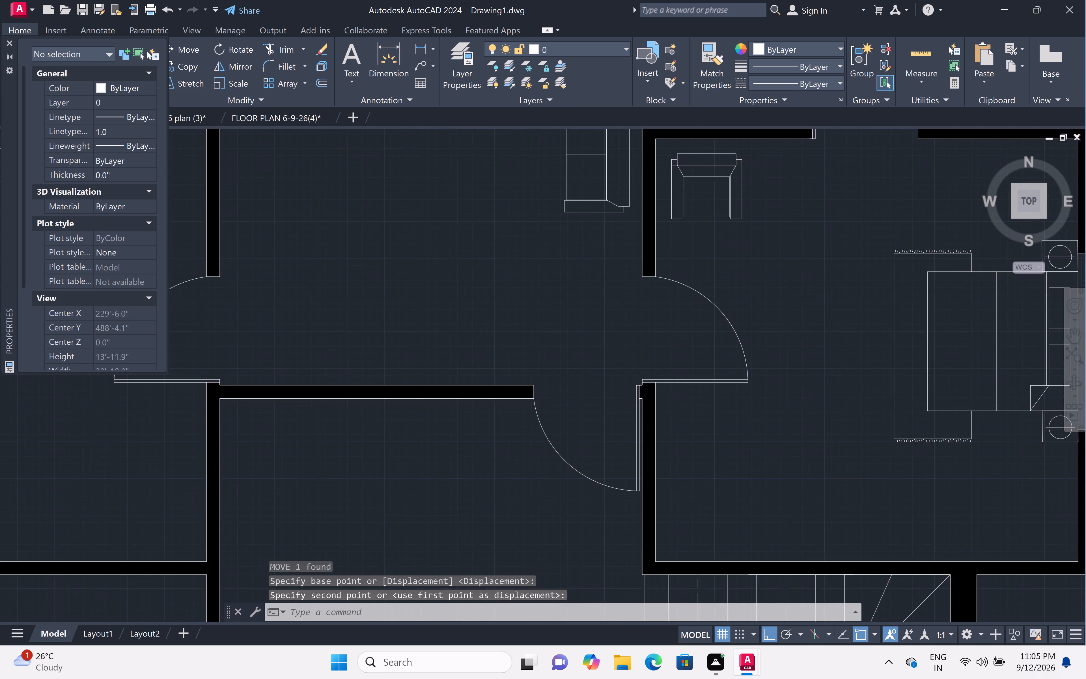
scroll(820, 449, down, 1)
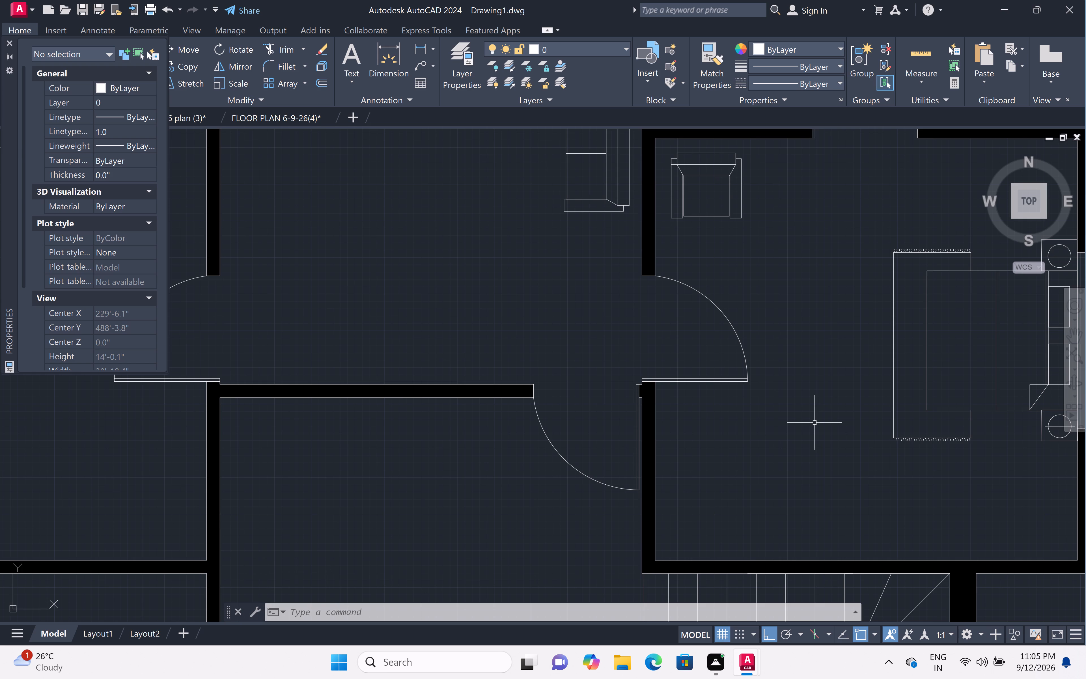
scroll(830, 296, down, 1)
middle_drag(832, 310, 762, 354)
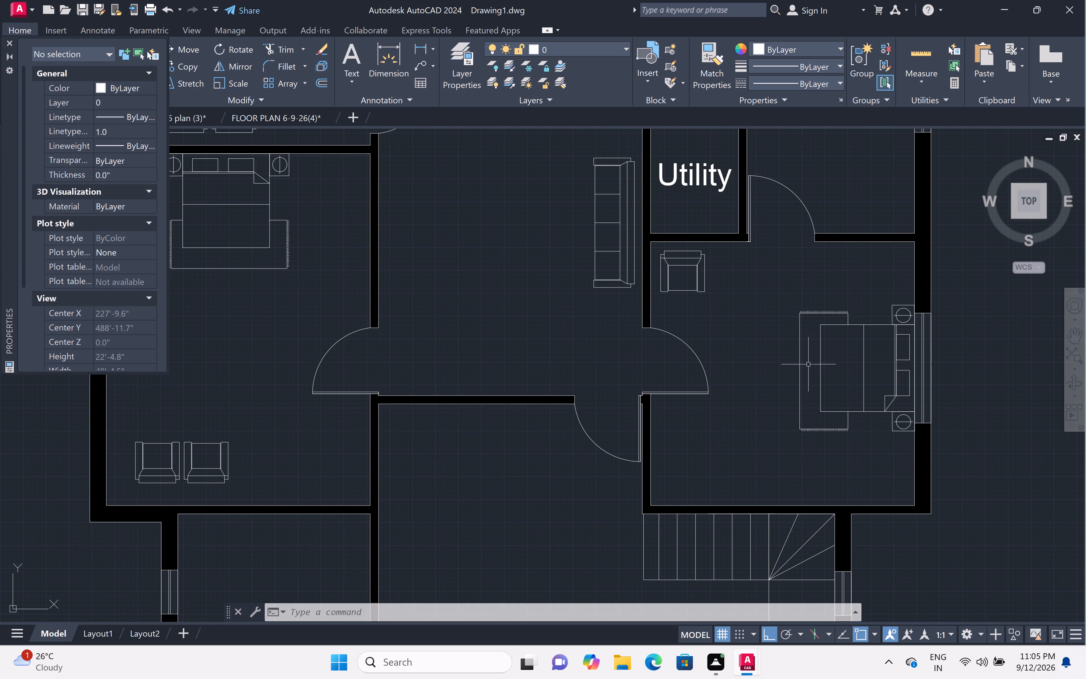
middle_drag(765, 413, 762, 361)
scroll(766, 383, up, 2)
scroll(703, 473, down, 1)
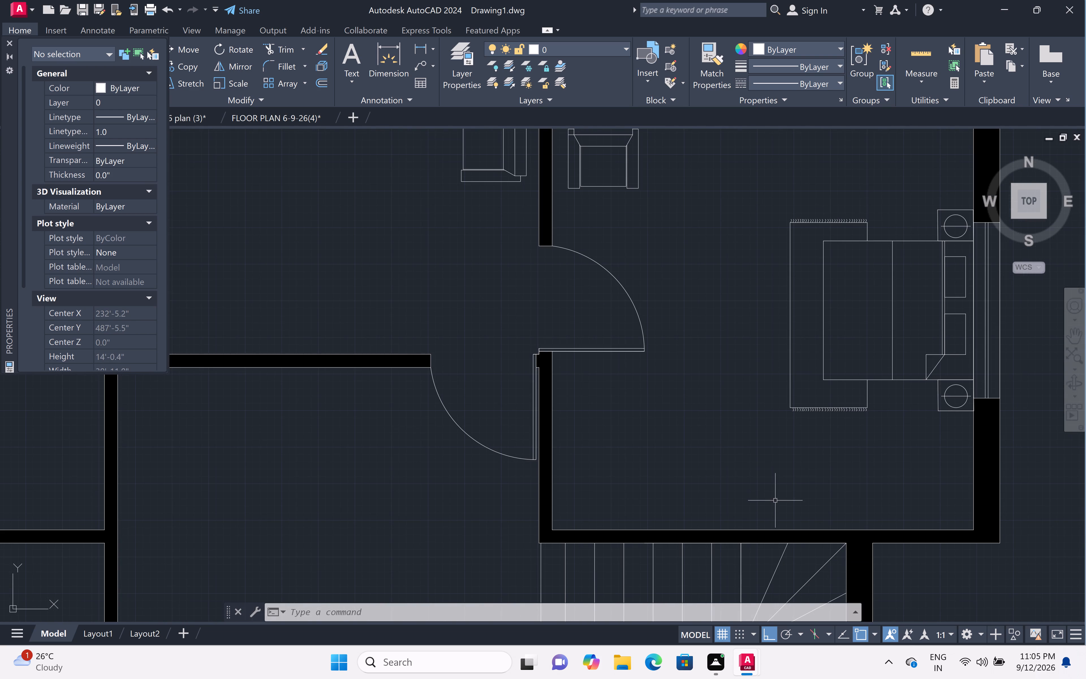
key(m)
text(t)
key(space)
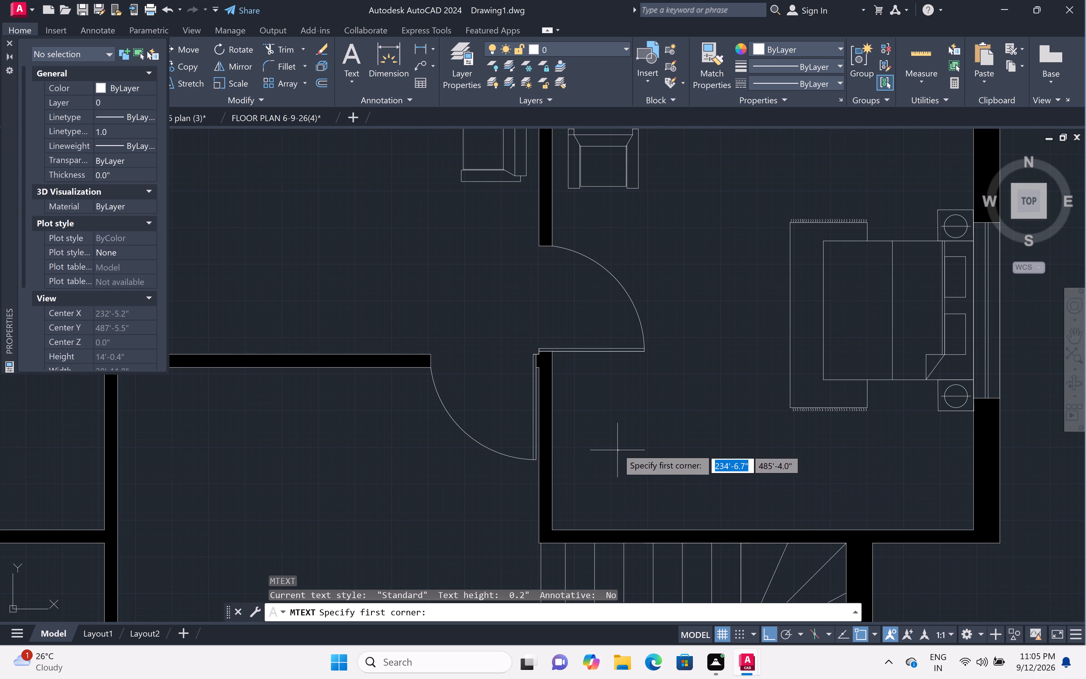
click(629, 437)
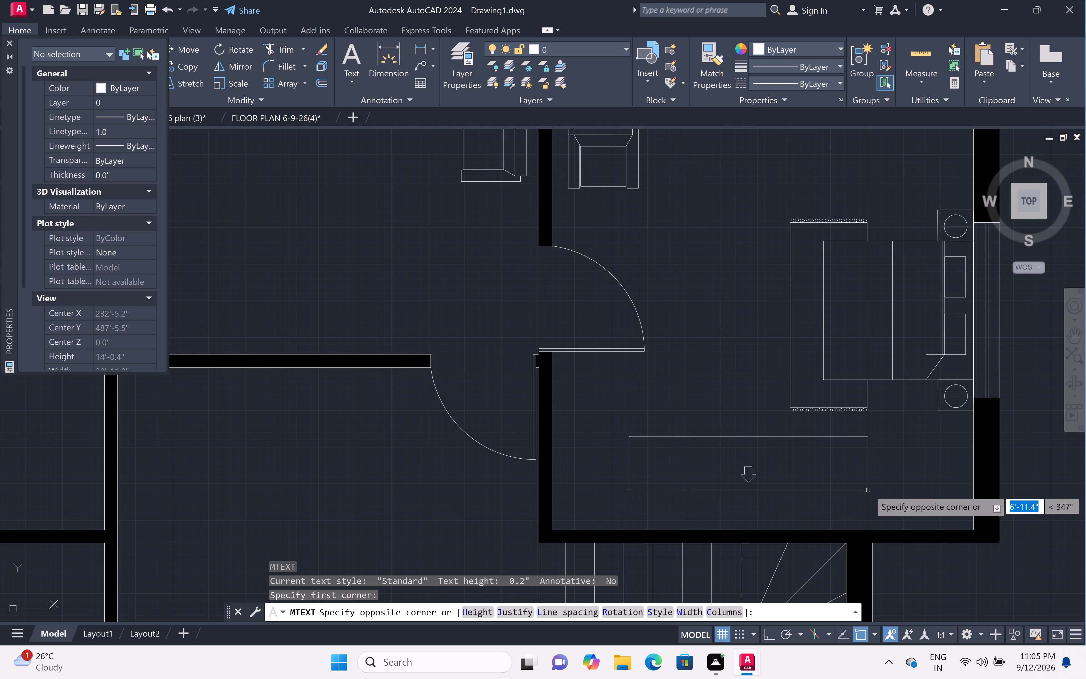
click(881, 493)
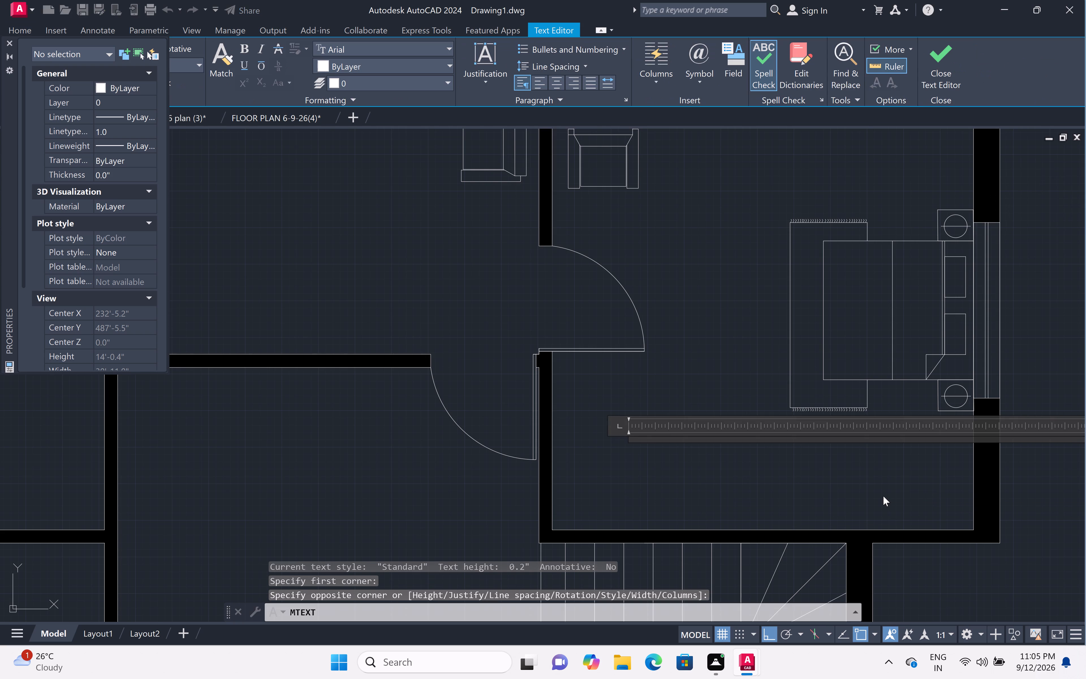
text(Bed)
key(space)
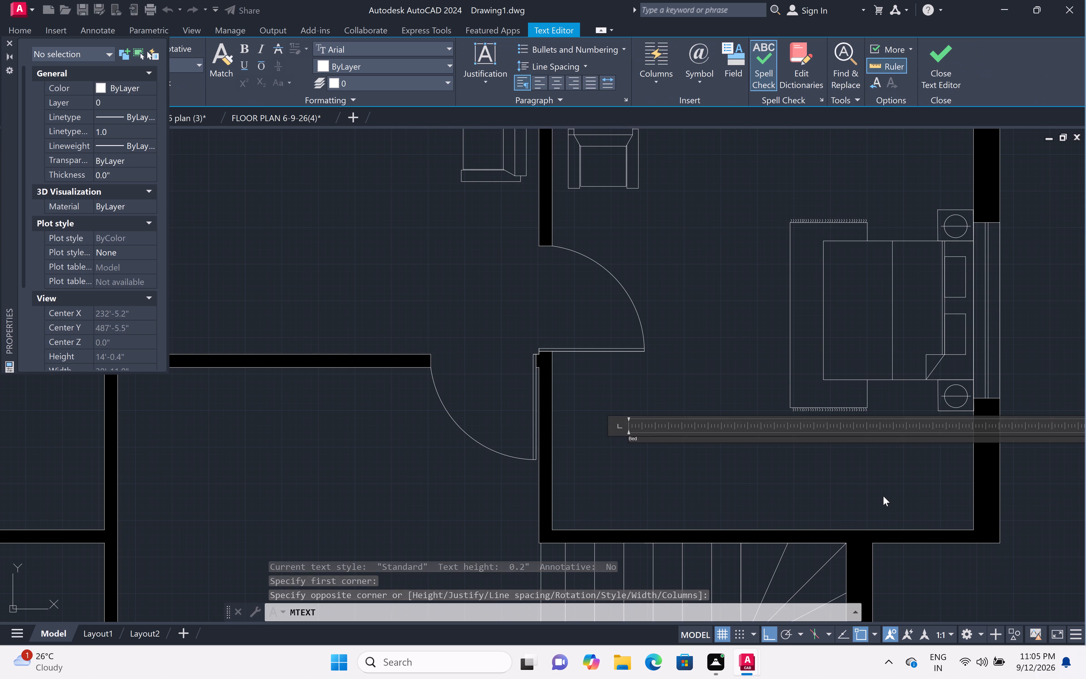
key(space)
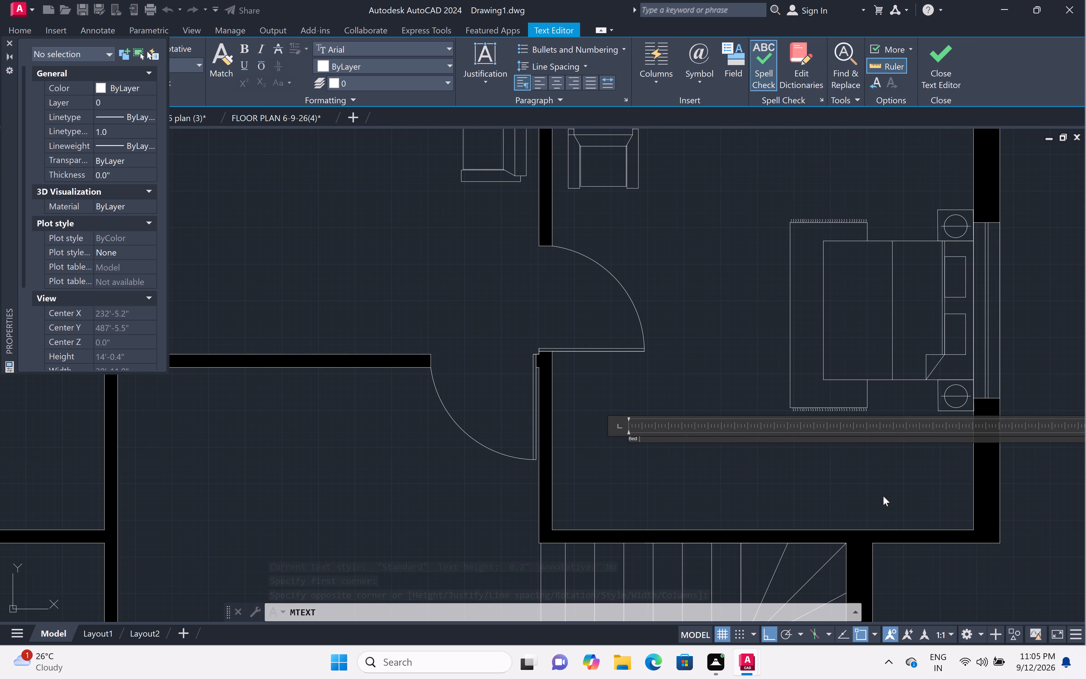
key(BackSpace)
key(BackSpace)
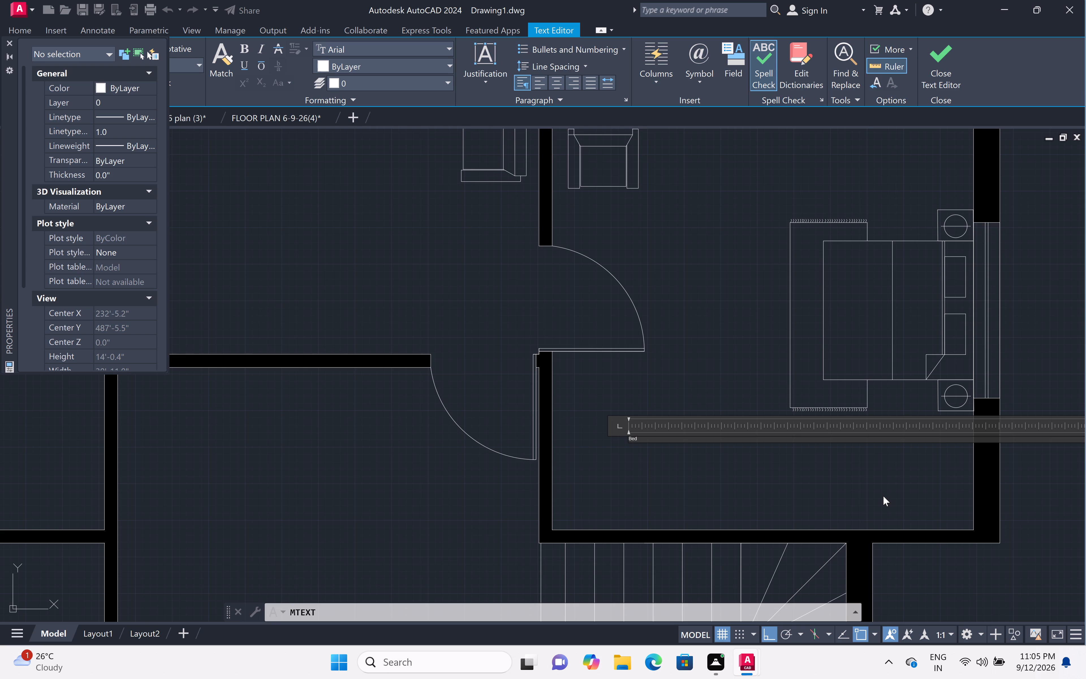
key(space)
text(room)
click(655, 511)
Set the text height of the new "Bed room" label beside the staircase to 1'.
click(611, 413)
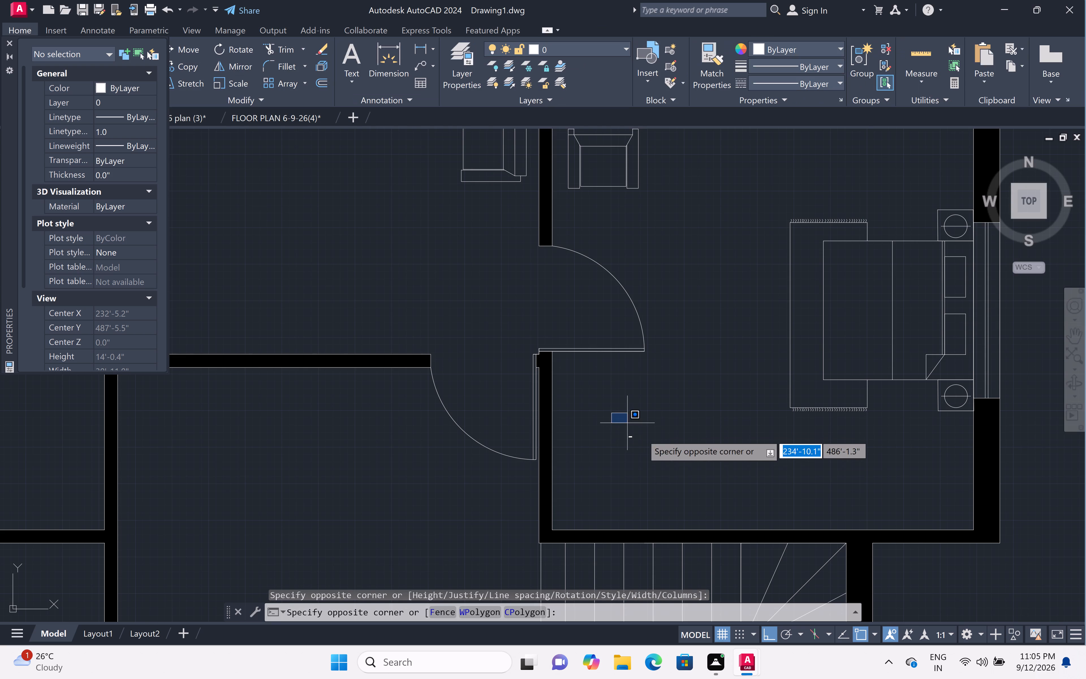
click(665, 468)
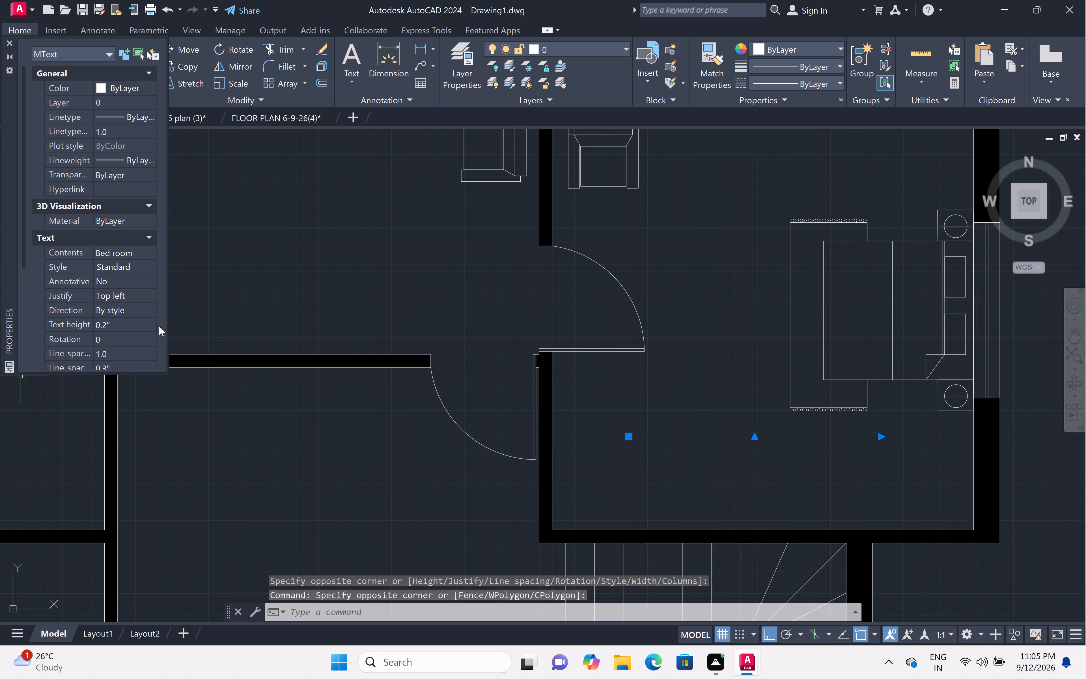
click(129, 323)
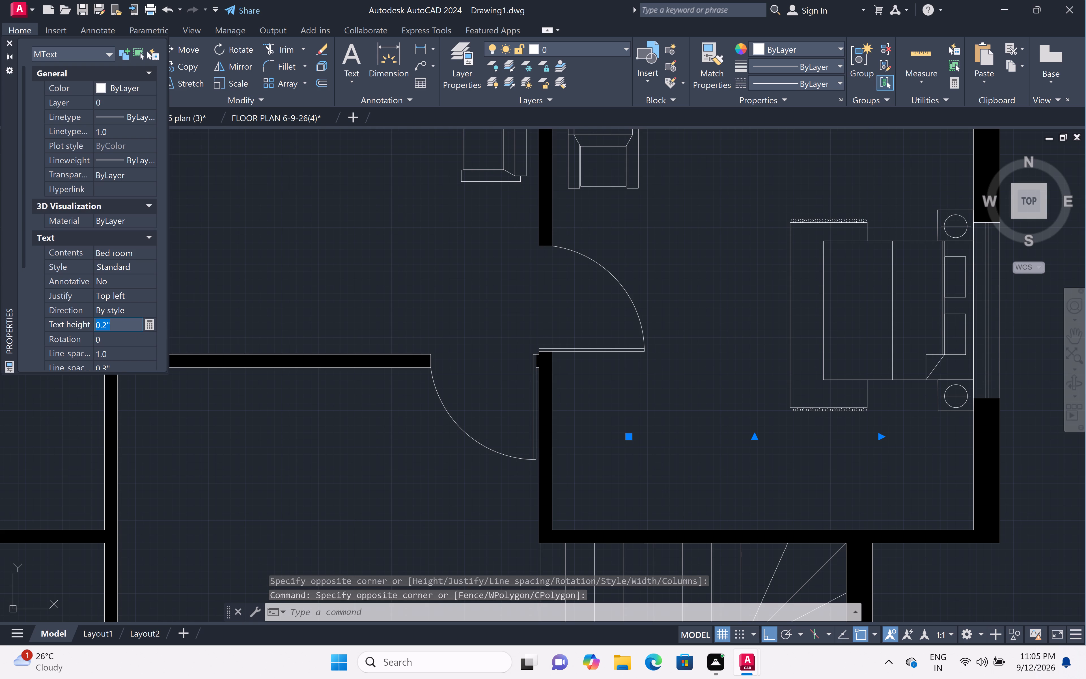
key(BackSpace)
key(1)
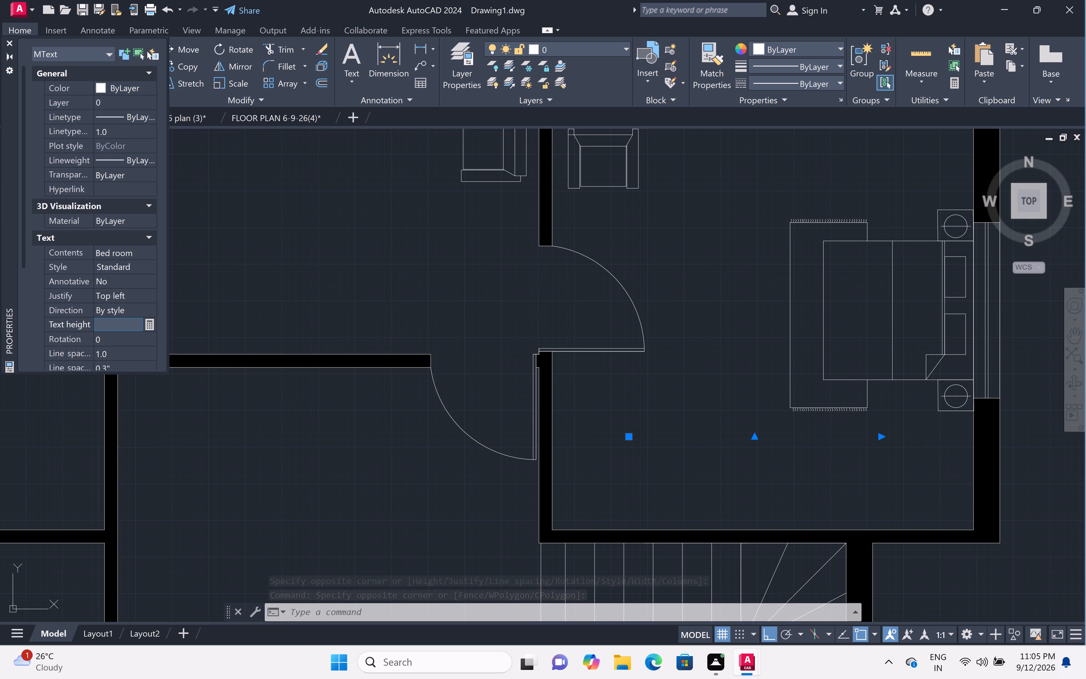
text(')
key(space)
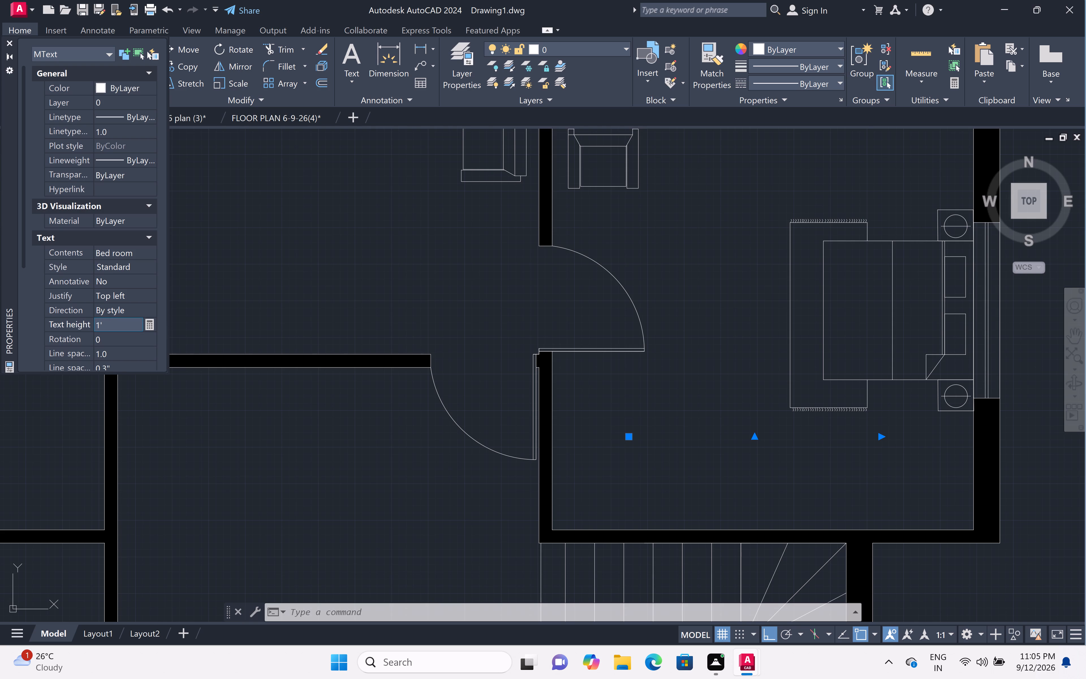
click(680, 448)
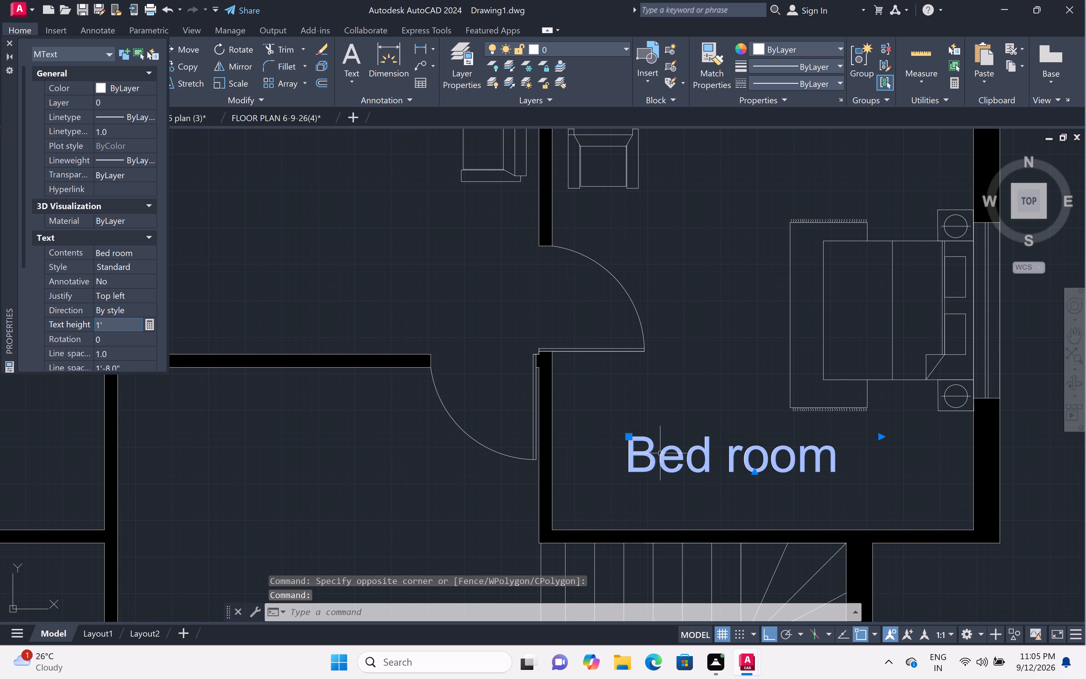
key(Escape)
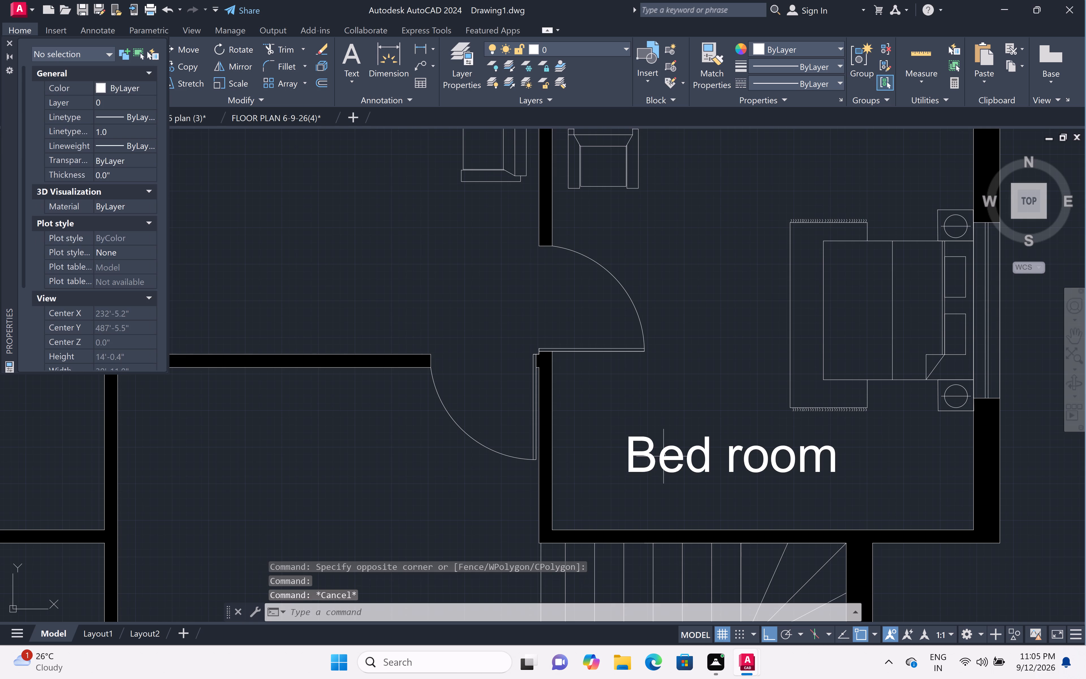
Move the "Bed room" label beside the staircase horizontally towards the outer window wall, roughly centring it below the bed's rug.
click(671, 465)
click(767, 457)
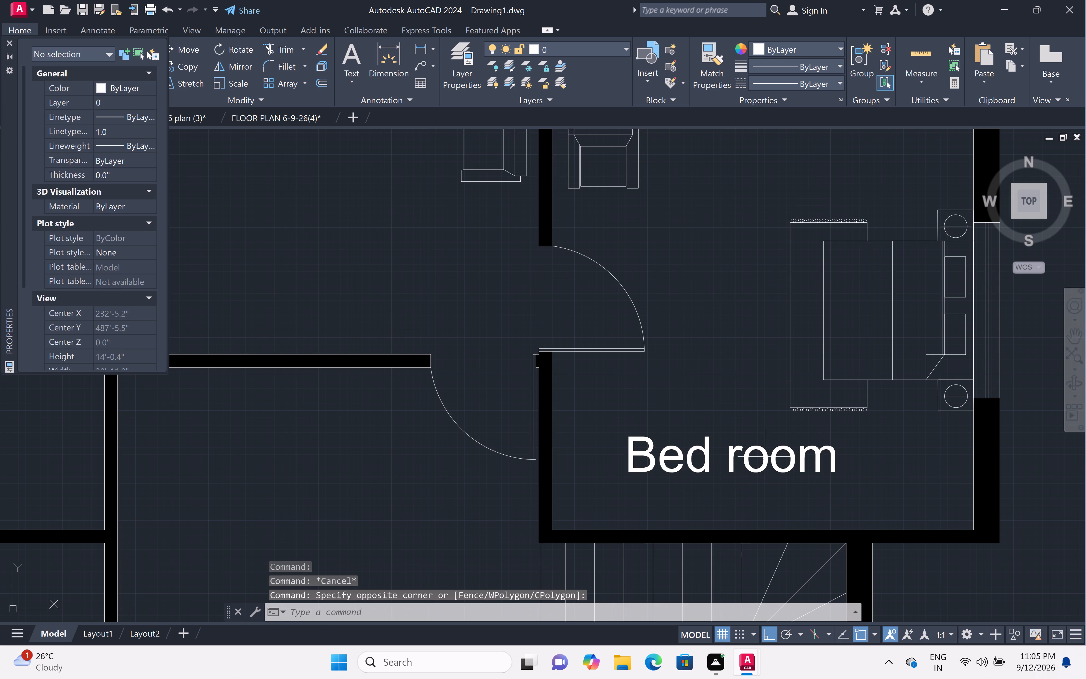
click(765, 457)
text(m)
key(space)
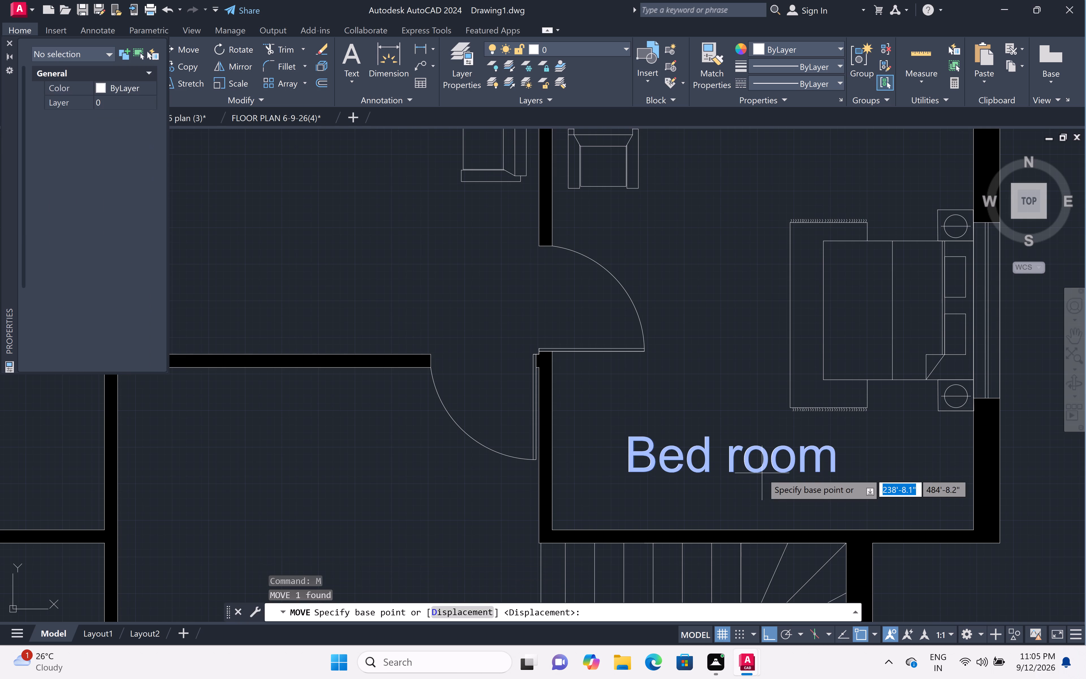
click(760, 471)
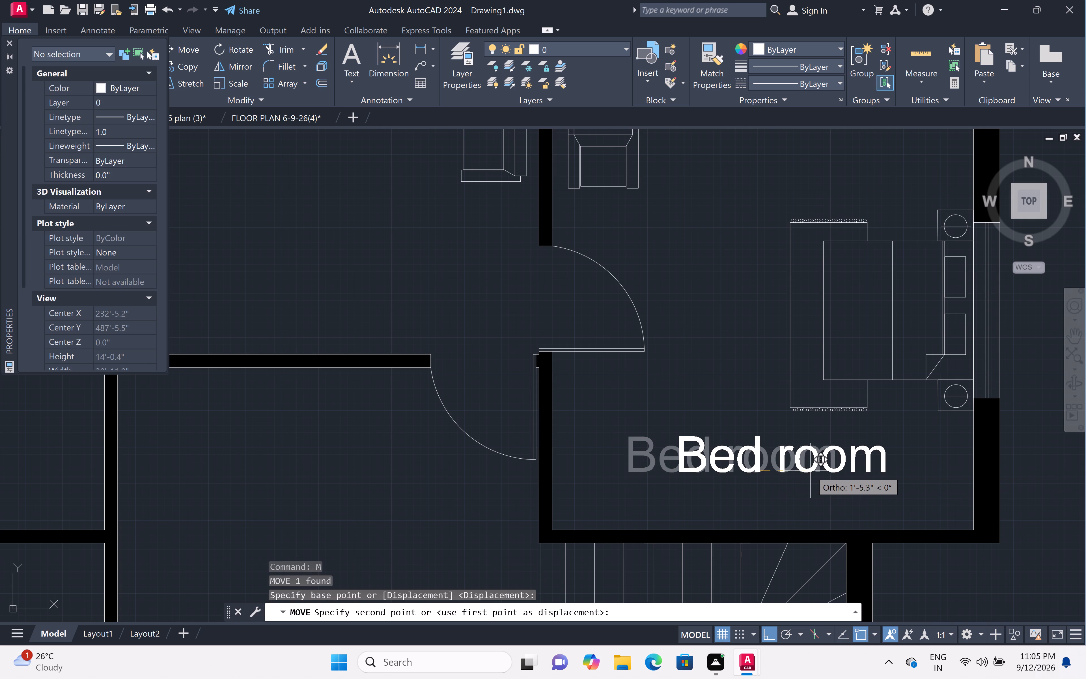
click(829, 468)
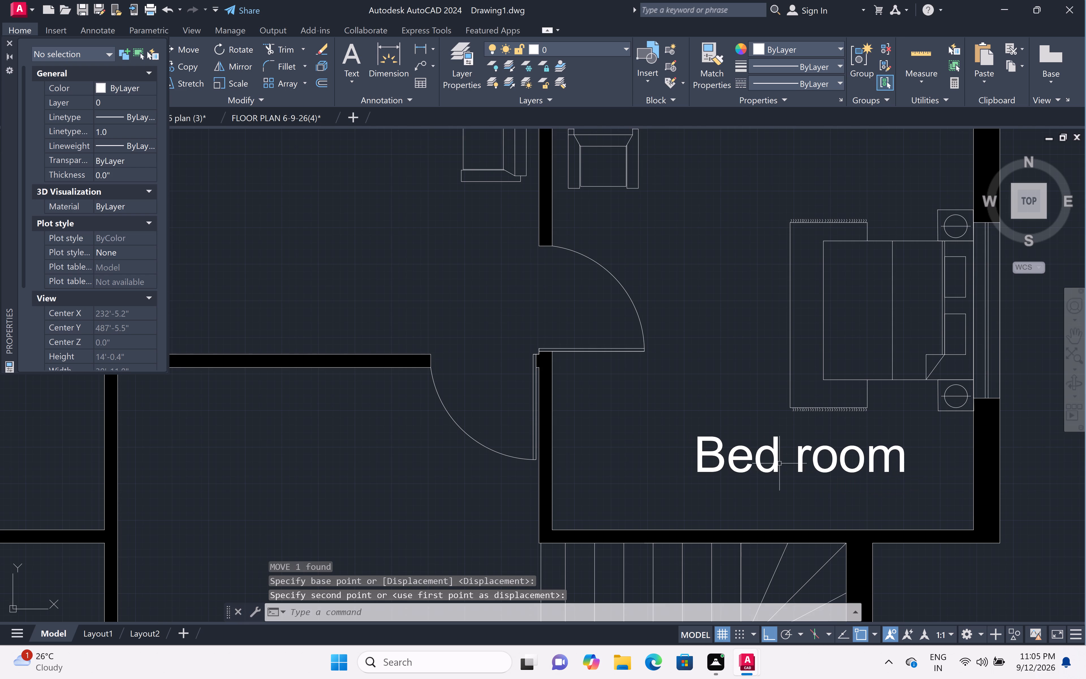
Add the multiline text "Bed room" in the remaining unlabelled bedroom, in the free space between the bed and the two armchairs.
scroll(779, 463, down, 3)
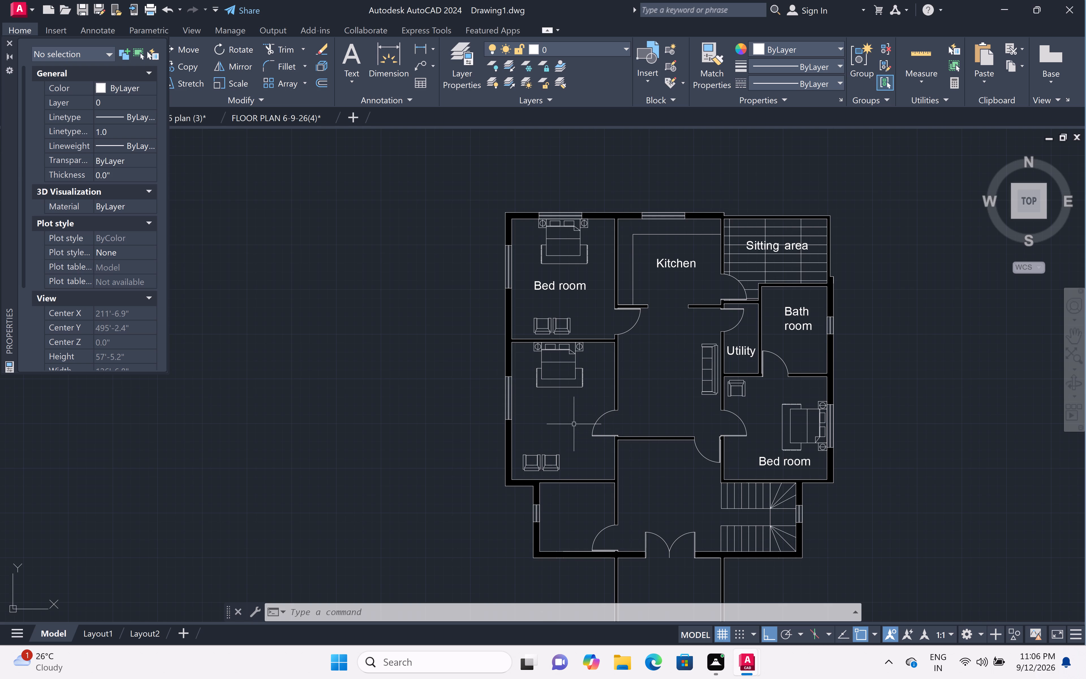
scroll(546, 422, up, 3)
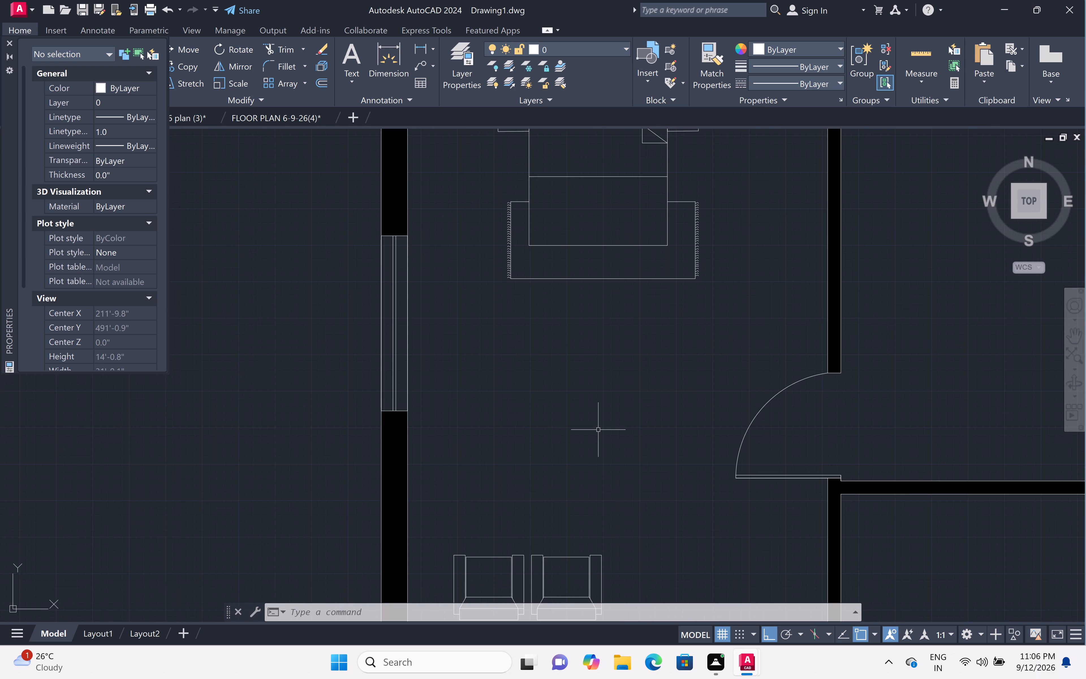
key(m)
text(t)
key(space)
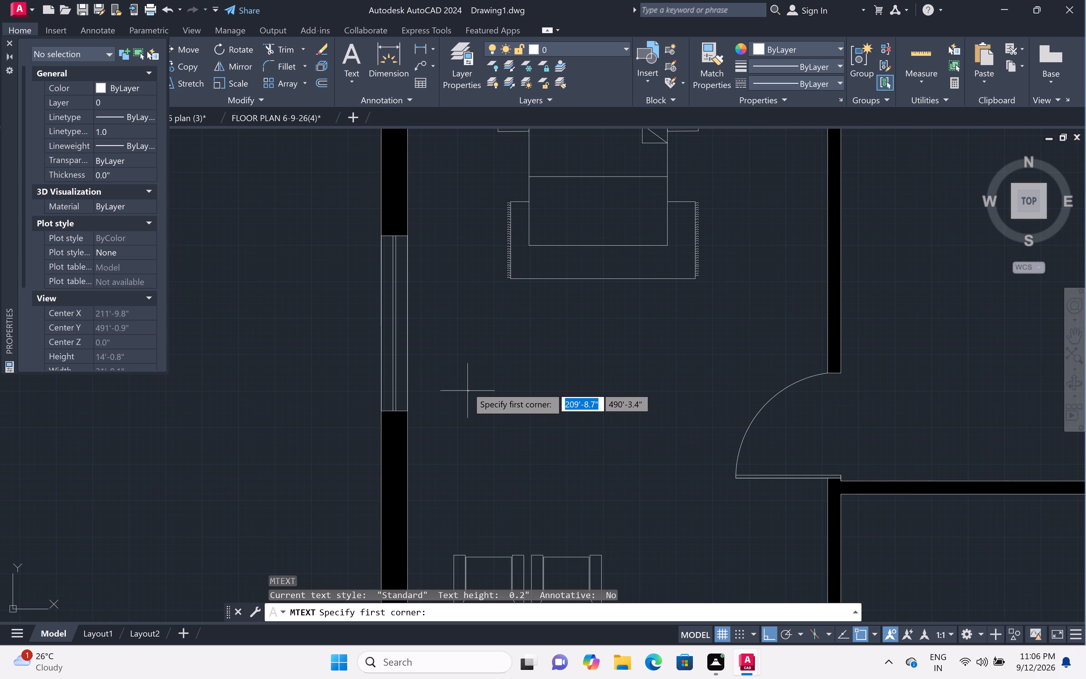
click(478, 384)
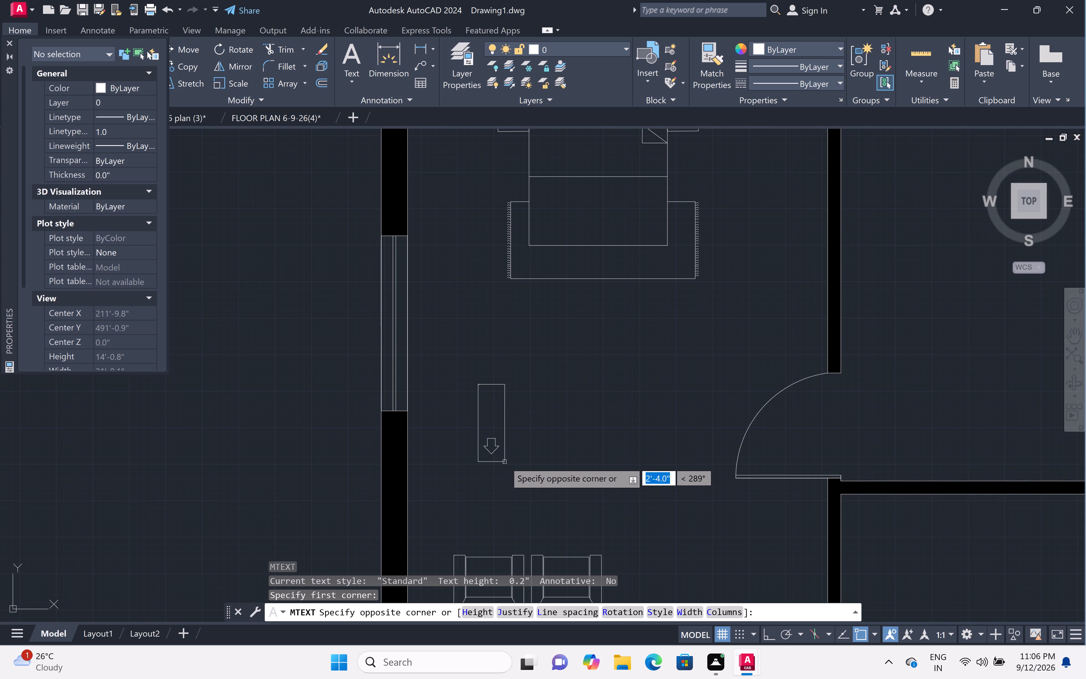
click(703, 457)
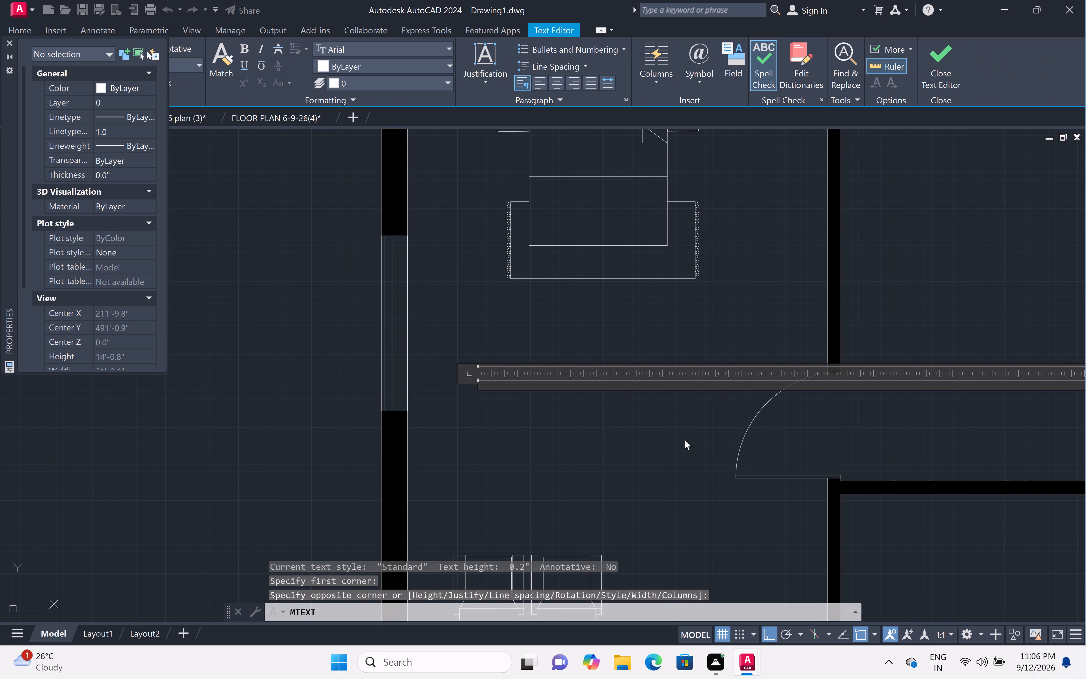
text(bed)
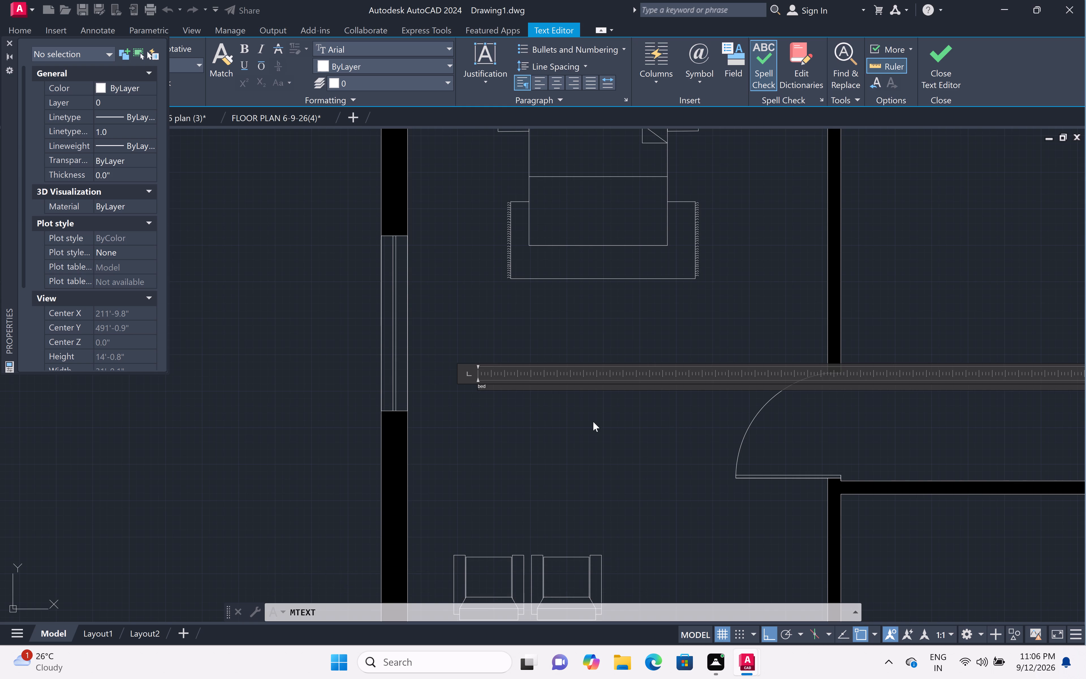
scroll(593, 422, up, 2)
scroll(593, 422, down, 3)
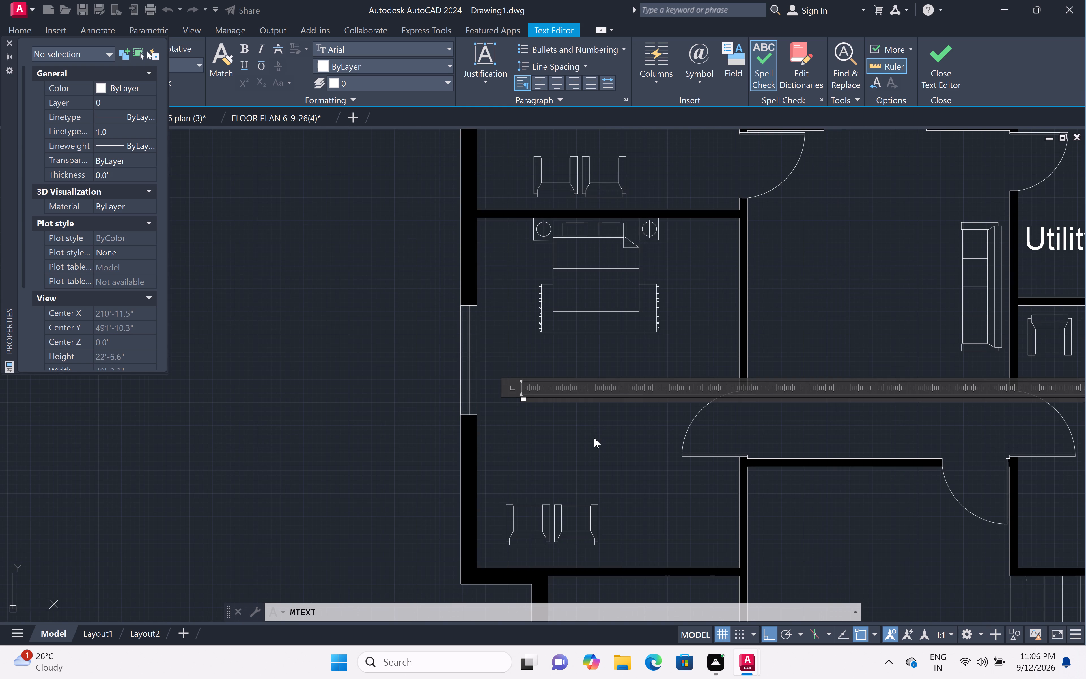
key(BackSpace)
key(BackSpace)
key(BackSpace)
text(Bed room)
click(550, 429)
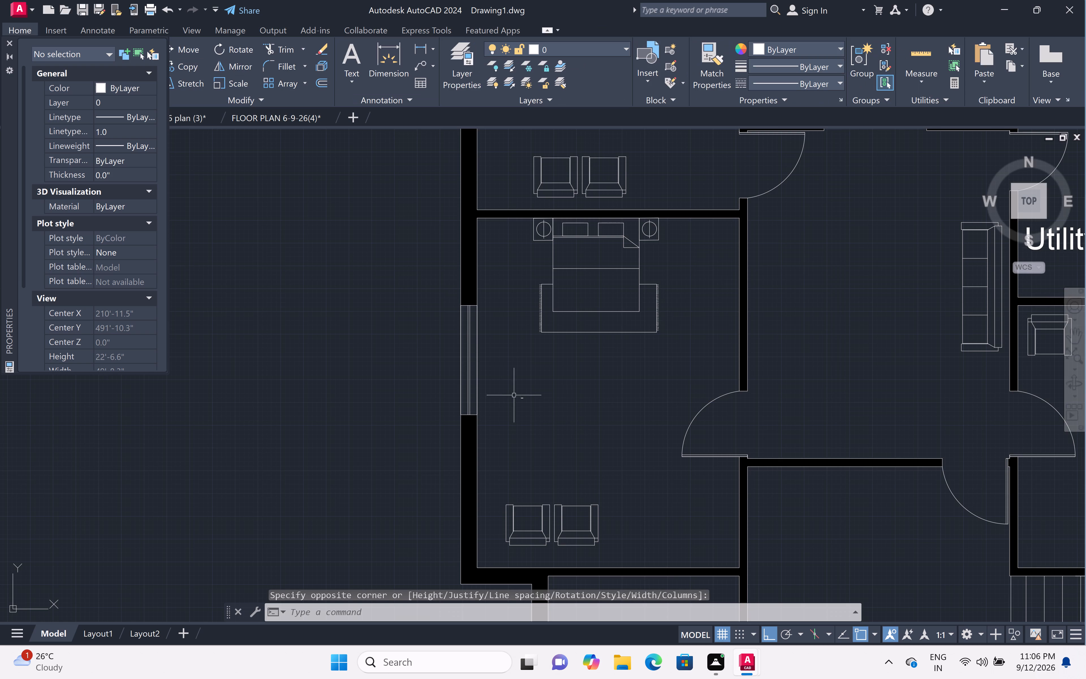
Set the text height of the new "Bed room" label between the bed and armchairs to 1'.
click(520, 386)
click(551, 422)
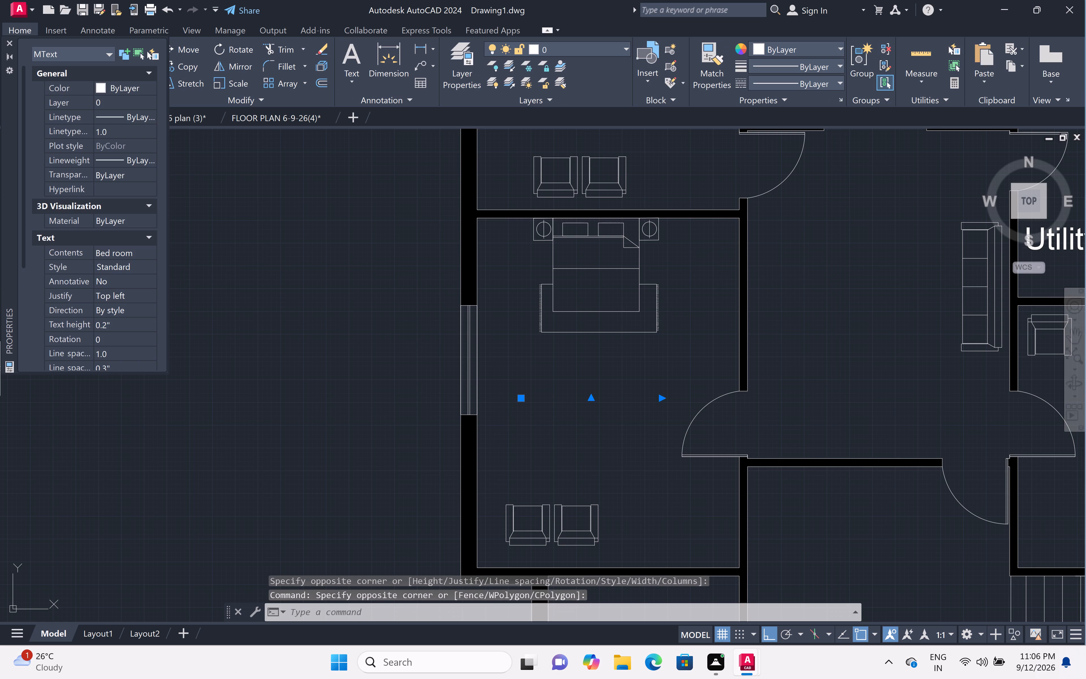
double_click(127, 324)
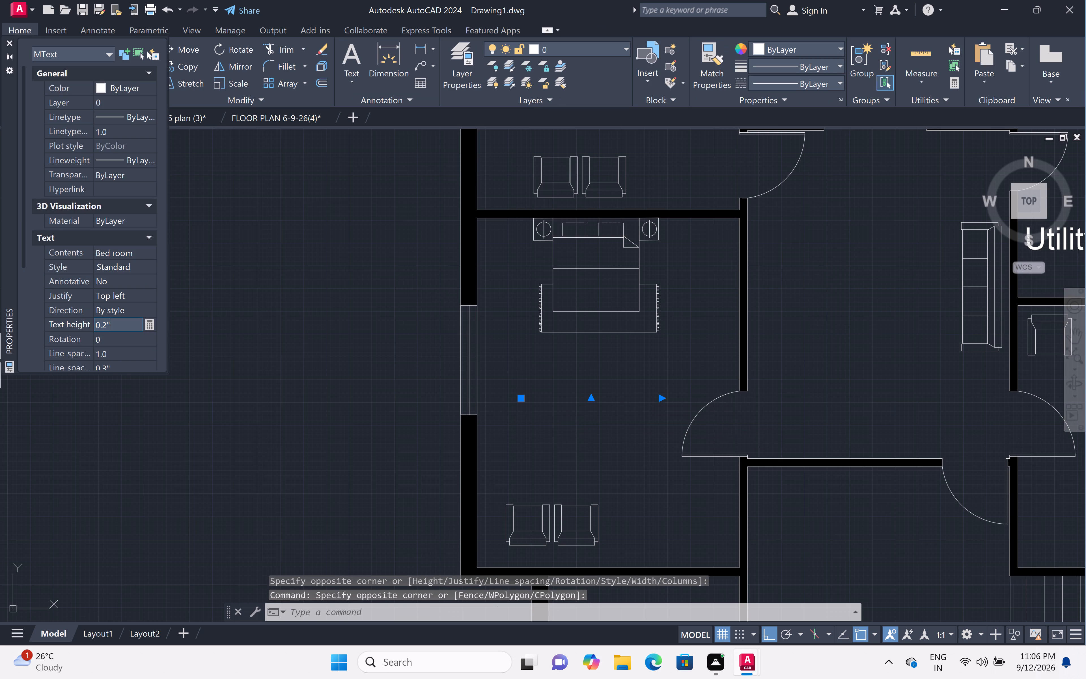
key(BackSpace)
key(BackSpace)
key(BackSpace)
key(BackSpace)
key(BackSpace)
key(BackSpace)
key(BackSpace)
key(BackSpace)
key(BackSpace)
key(BackSpace)
key(BackSpace)
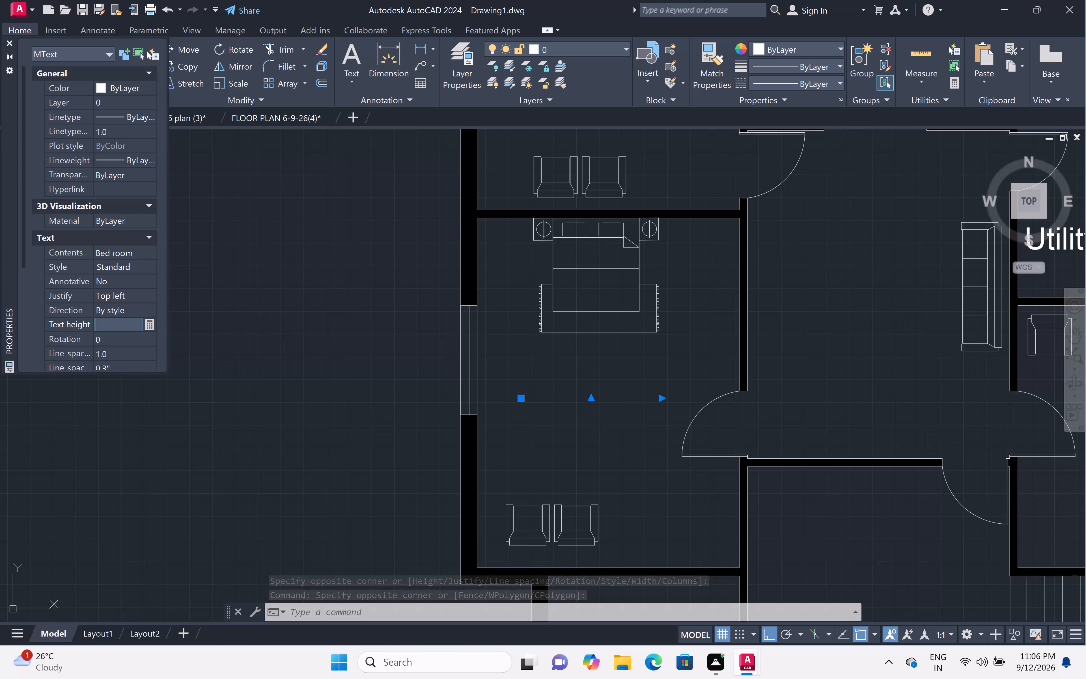
text(1')
key(space)
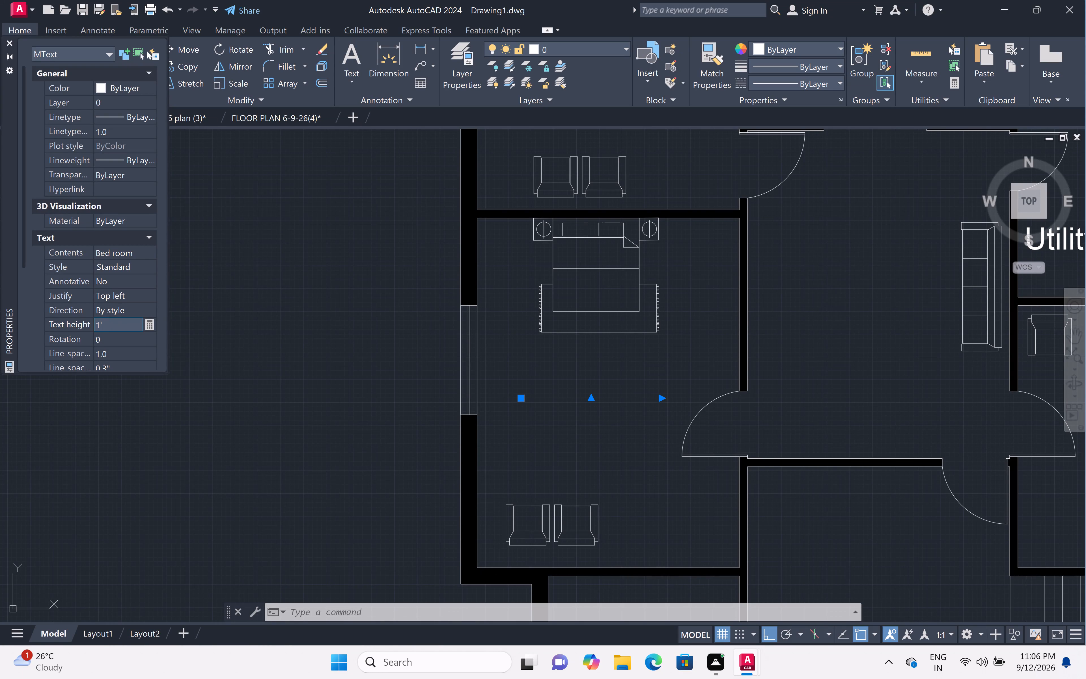
click(566, 451)
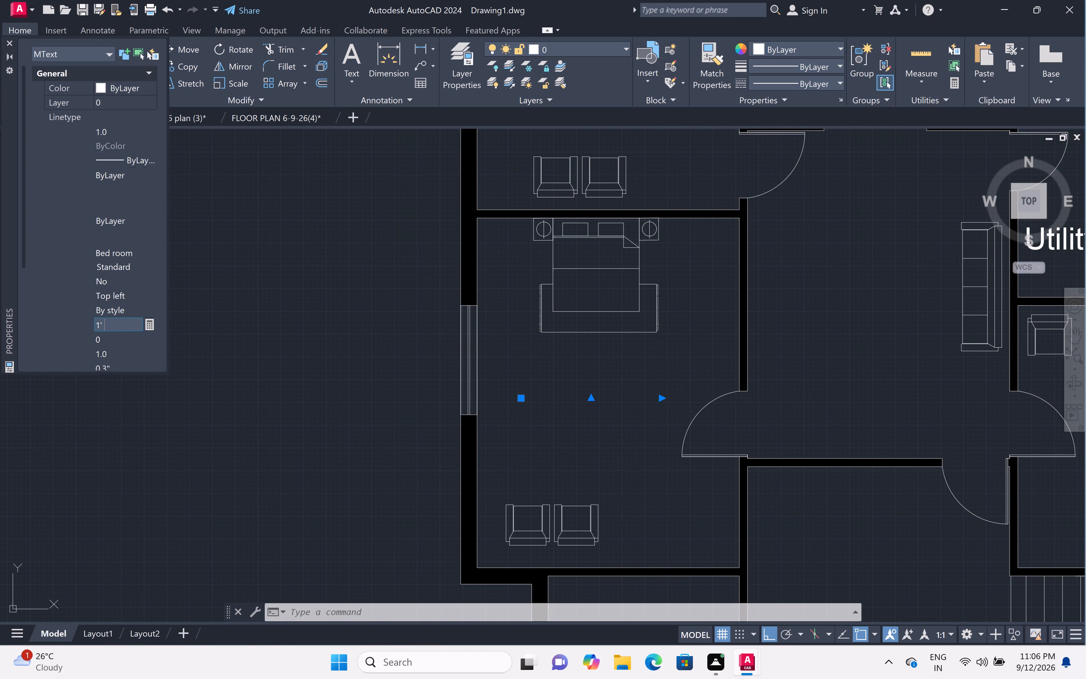
key(Escape)
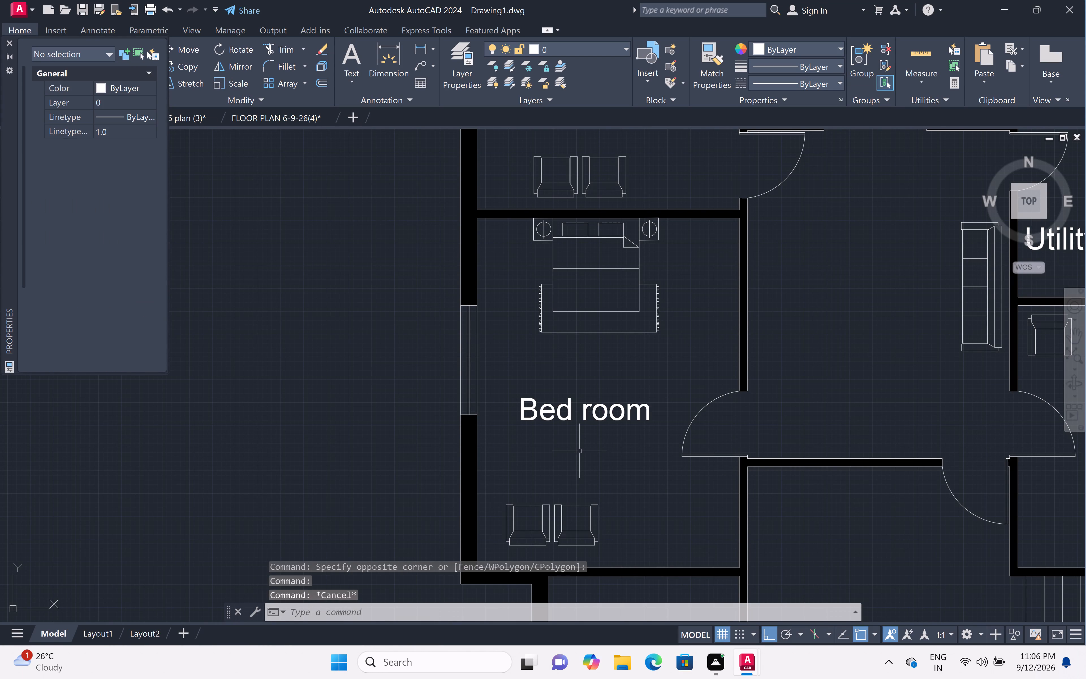
Add the multiline text "Living room" on two lines in the central hall, in the open floor beside the sofa.
scroll(579, 450, down, 1)
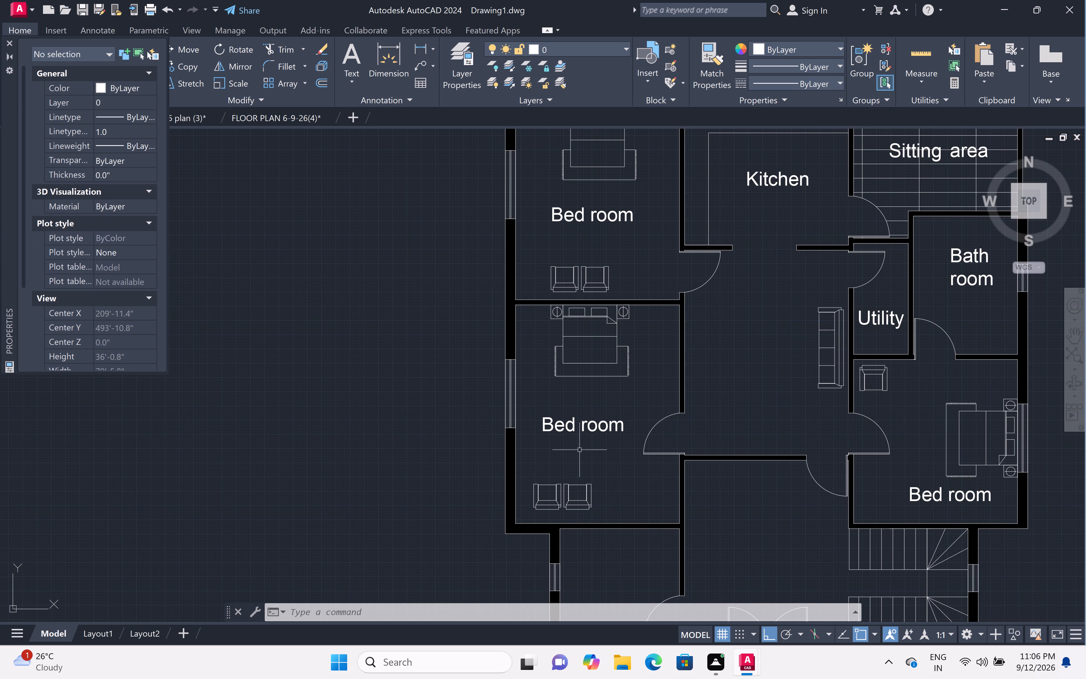
scroll(579, 450, down, 2)
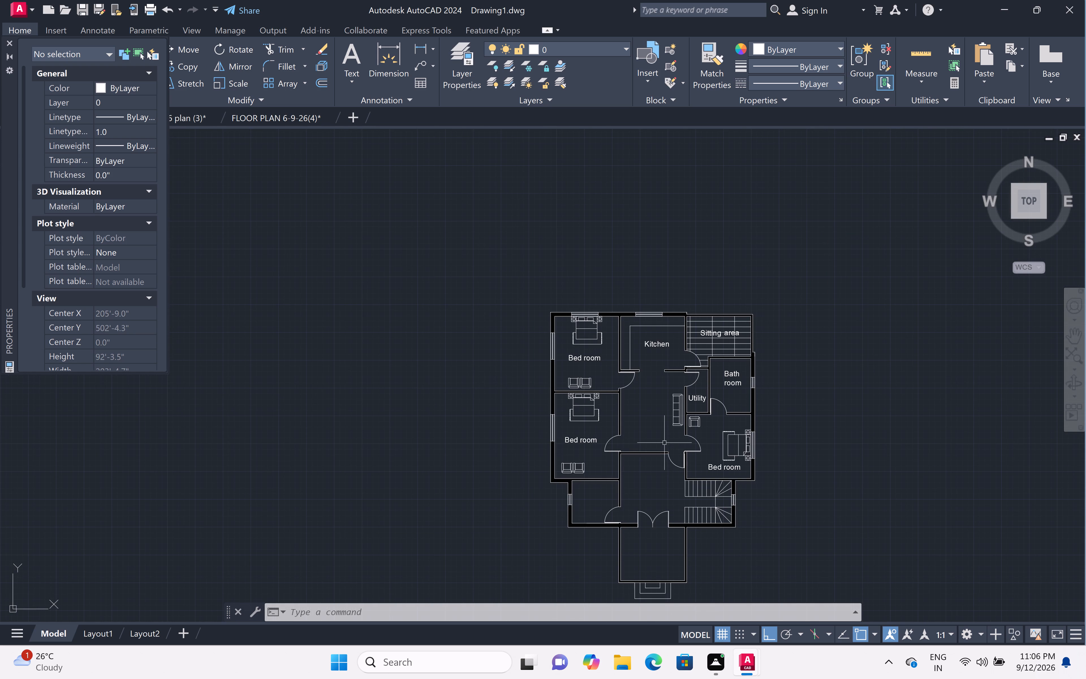
scroll(660, 398, up, 2)
text(mt)
key(space)
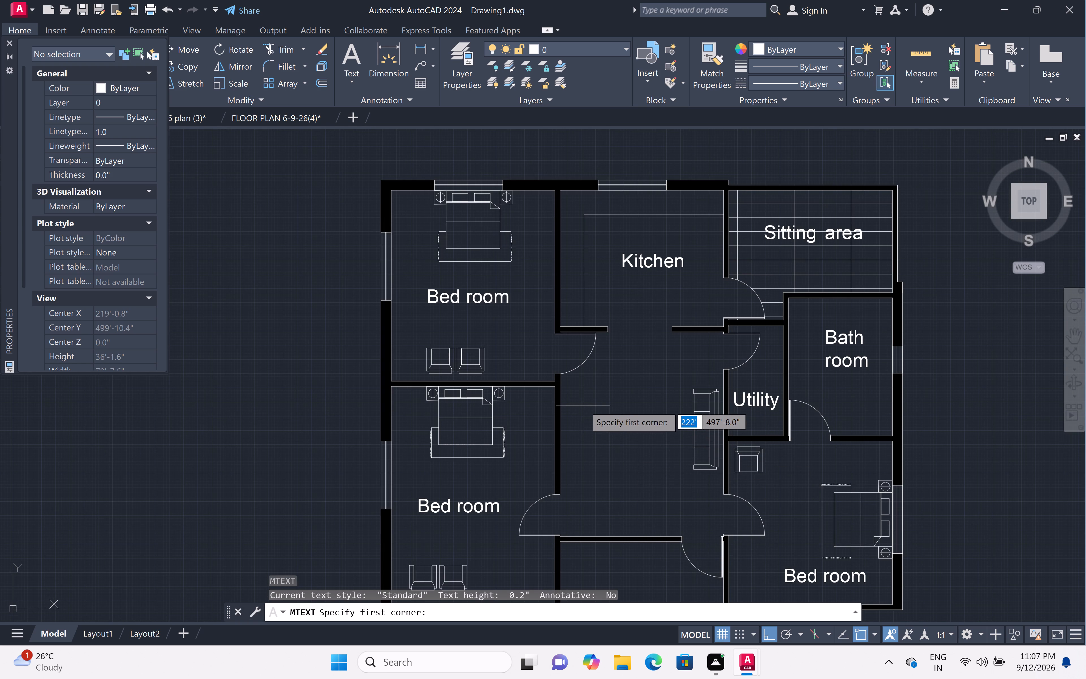
click(584, 405)
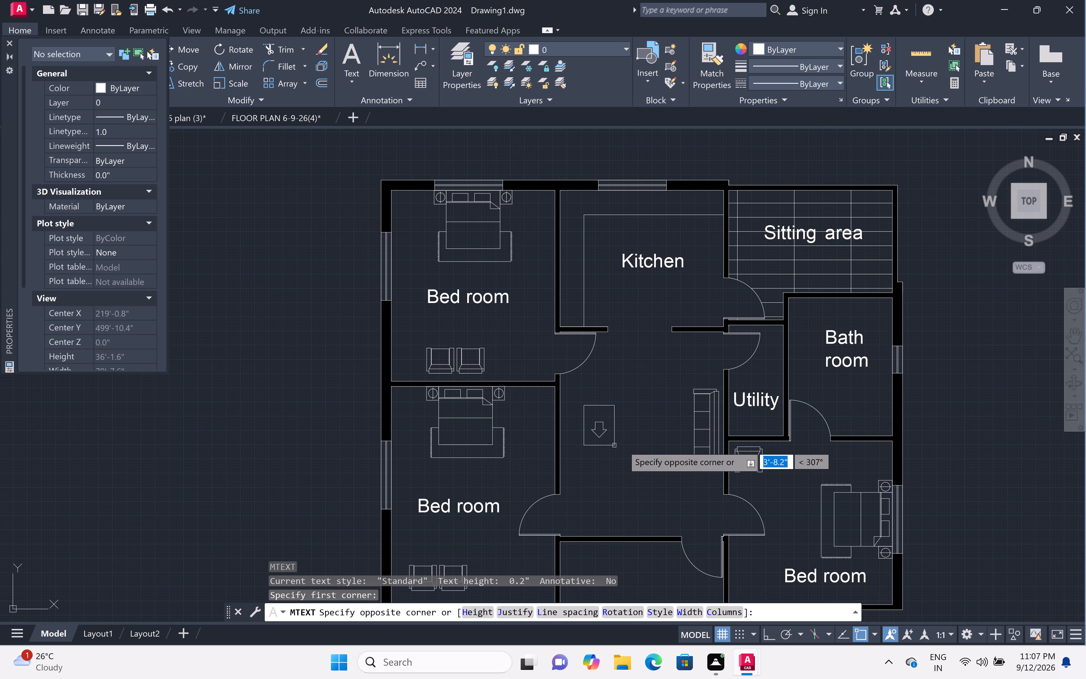
click(678, 446)
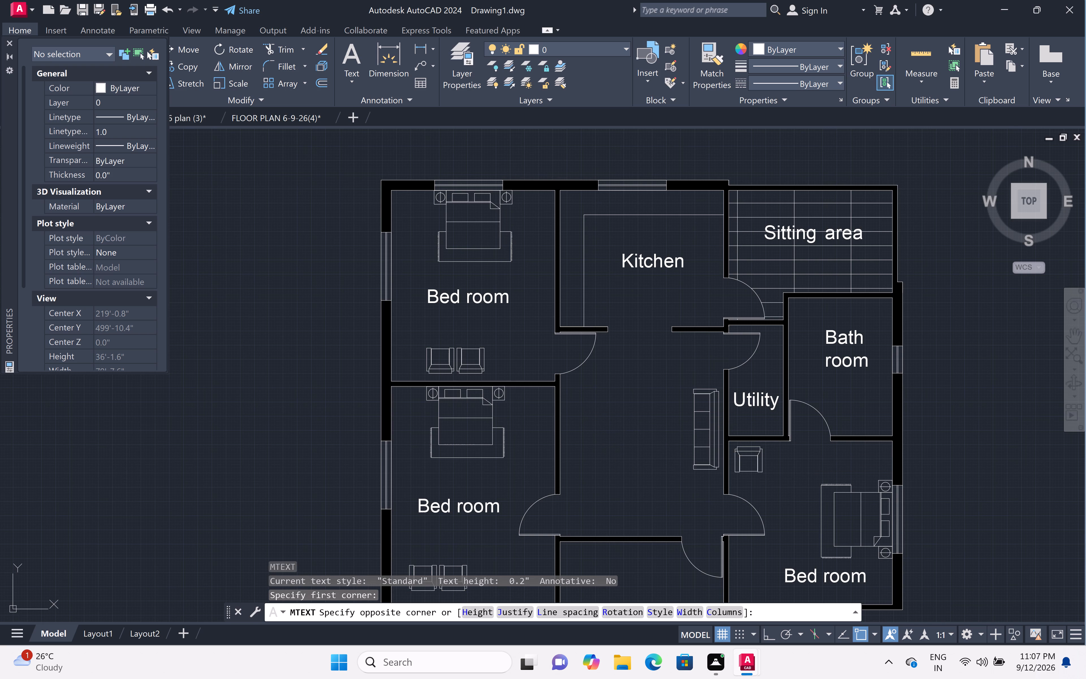
scroll(624, 421, up, 2)
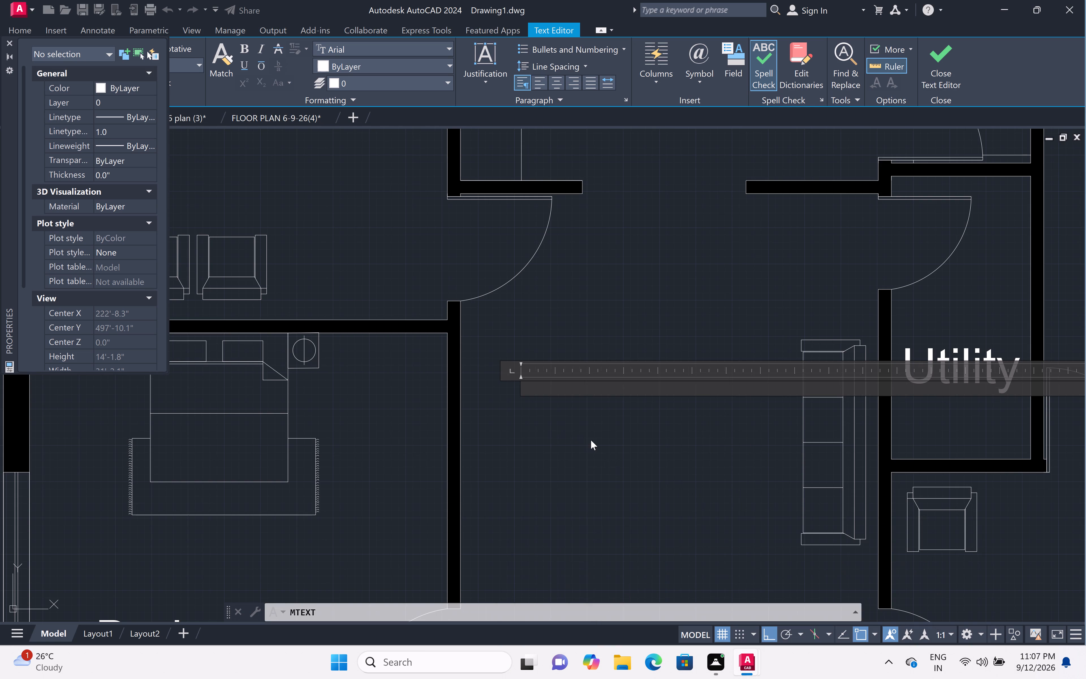
scroll(612, 441, down, 2)
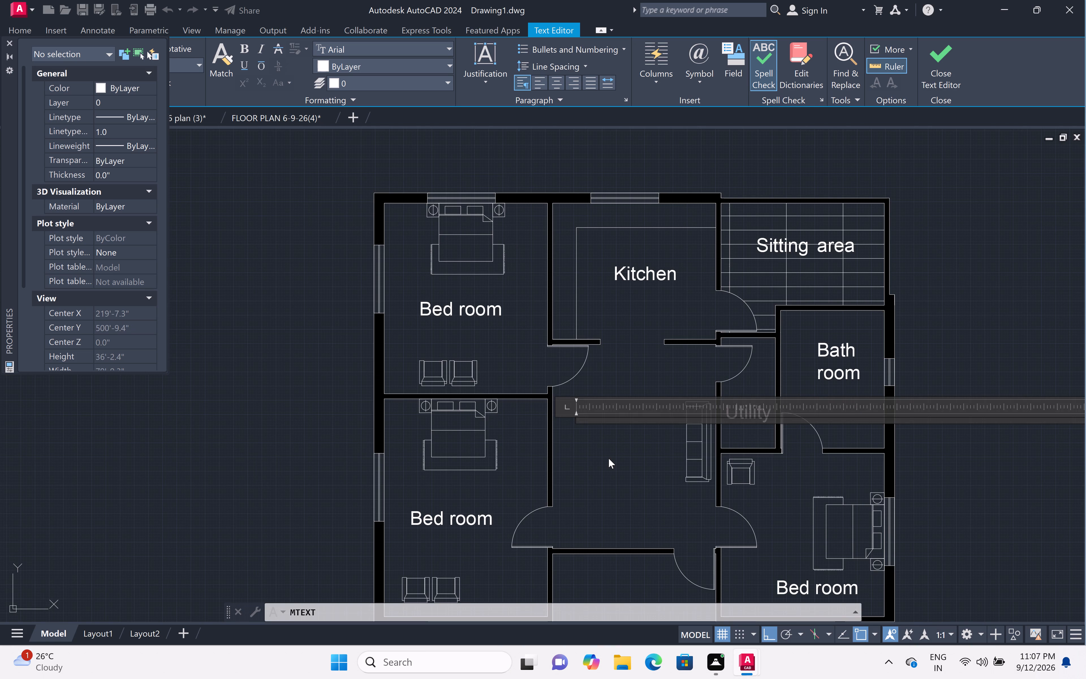
key(l)
key(BackSpace)
text(Li)
text(ving)
key(Return)
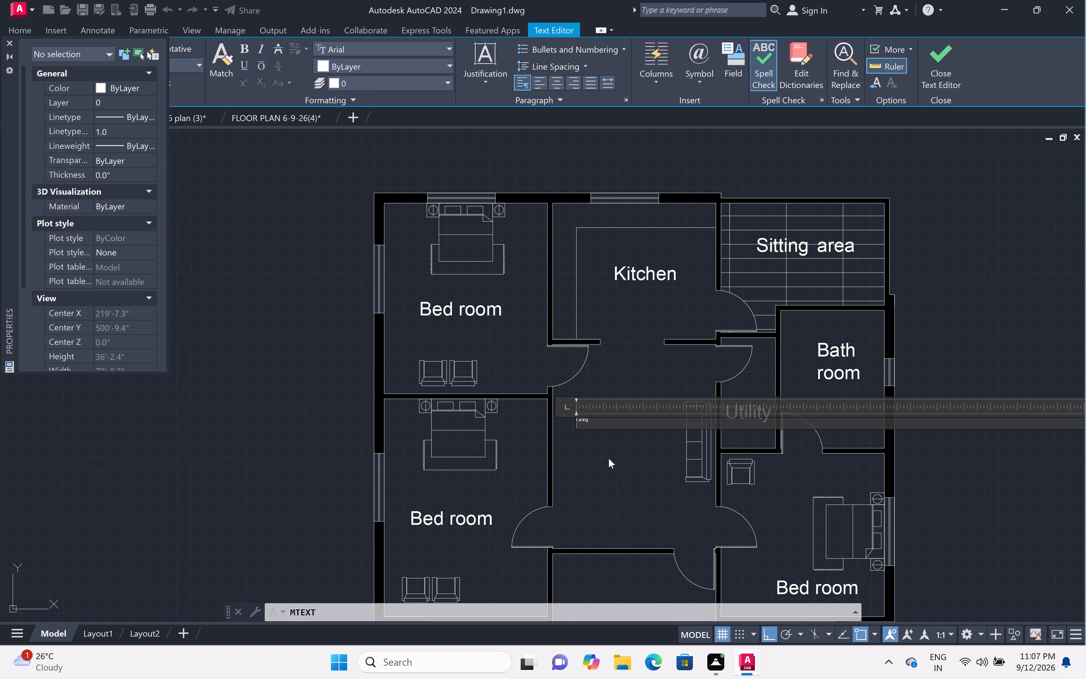
text(room)
drag(611, 457, 615, 457)
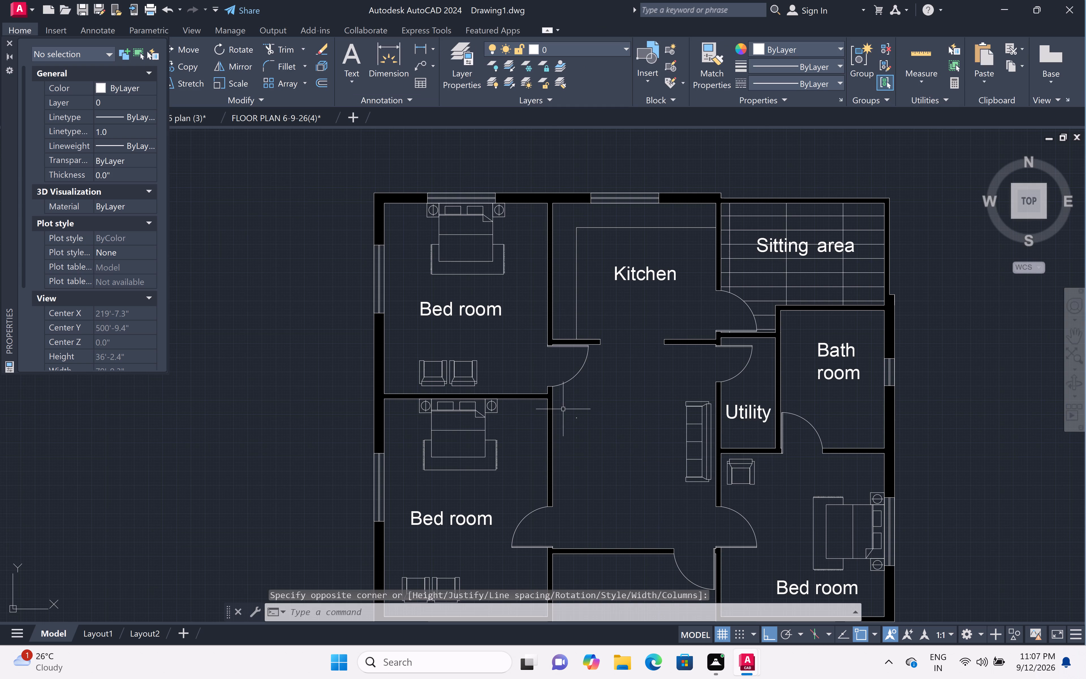
Set the text height of the two-line "Living room" label to 1'.
click(563, 409)
click(588, 450)
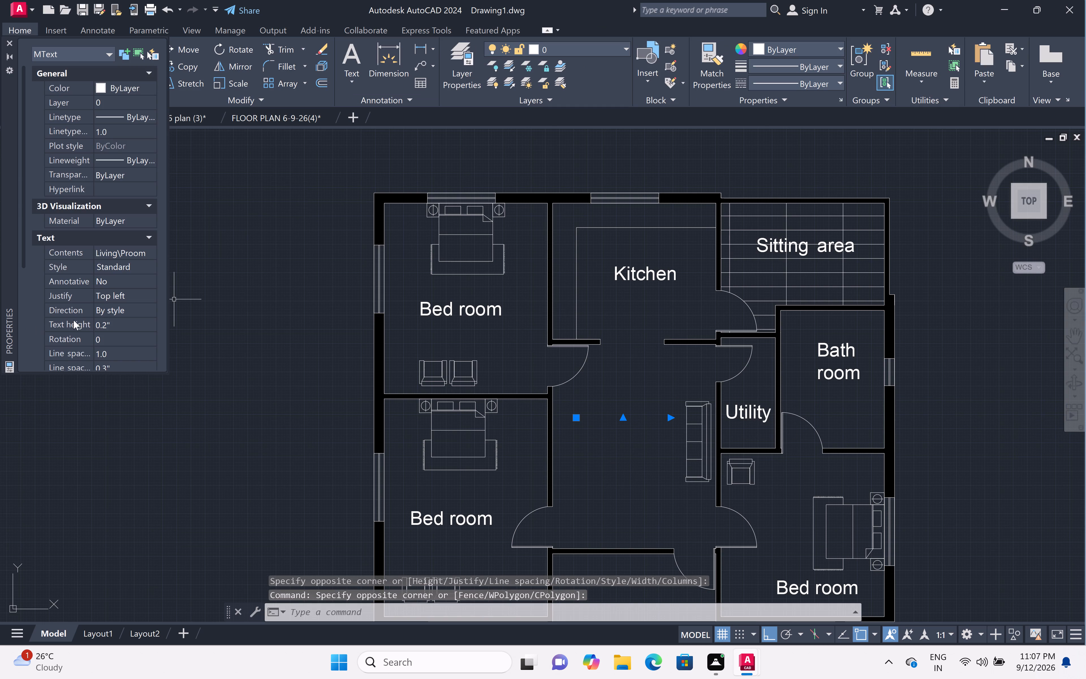
click(120, 322)
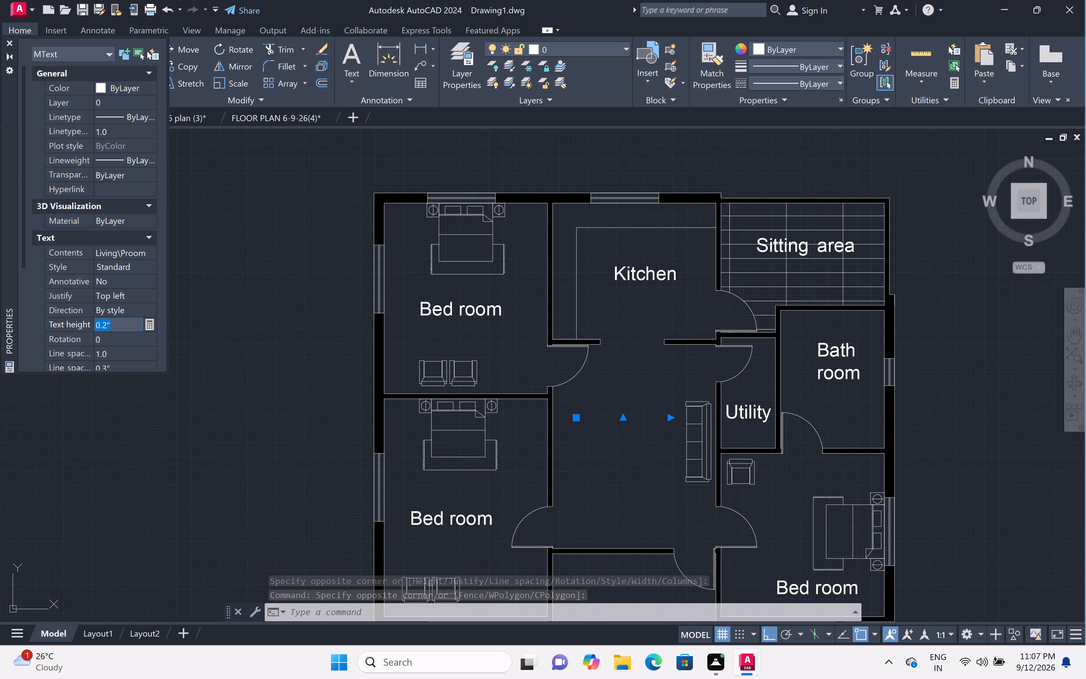
key(BackSpace)
key(9)
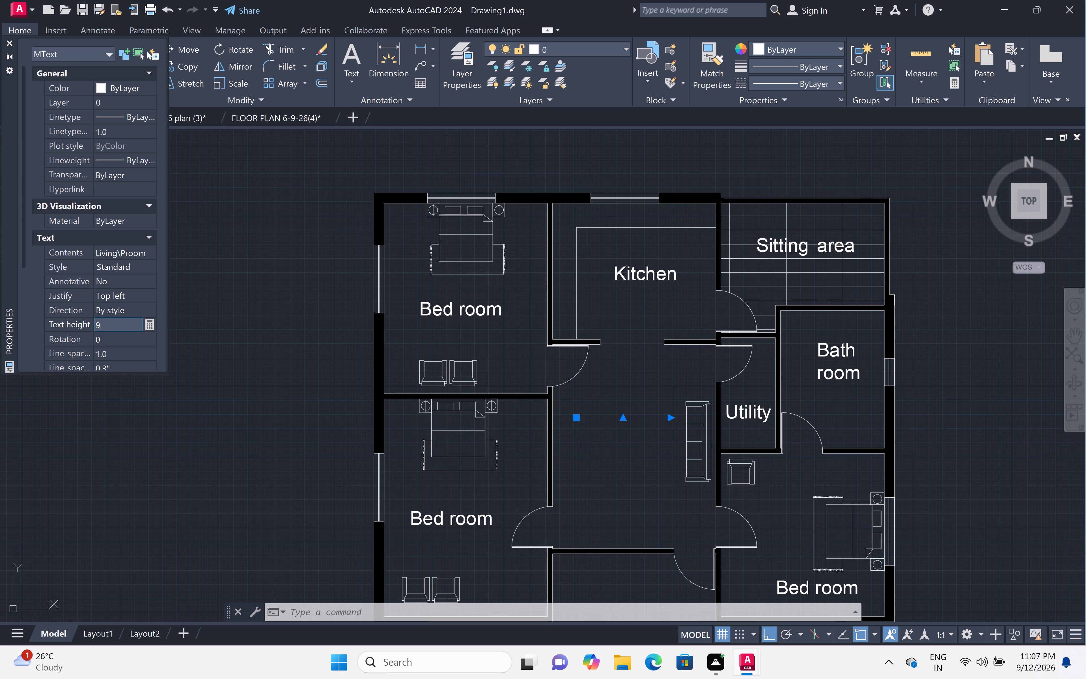
key(BackSpace)
text(1')
click(603, 475)
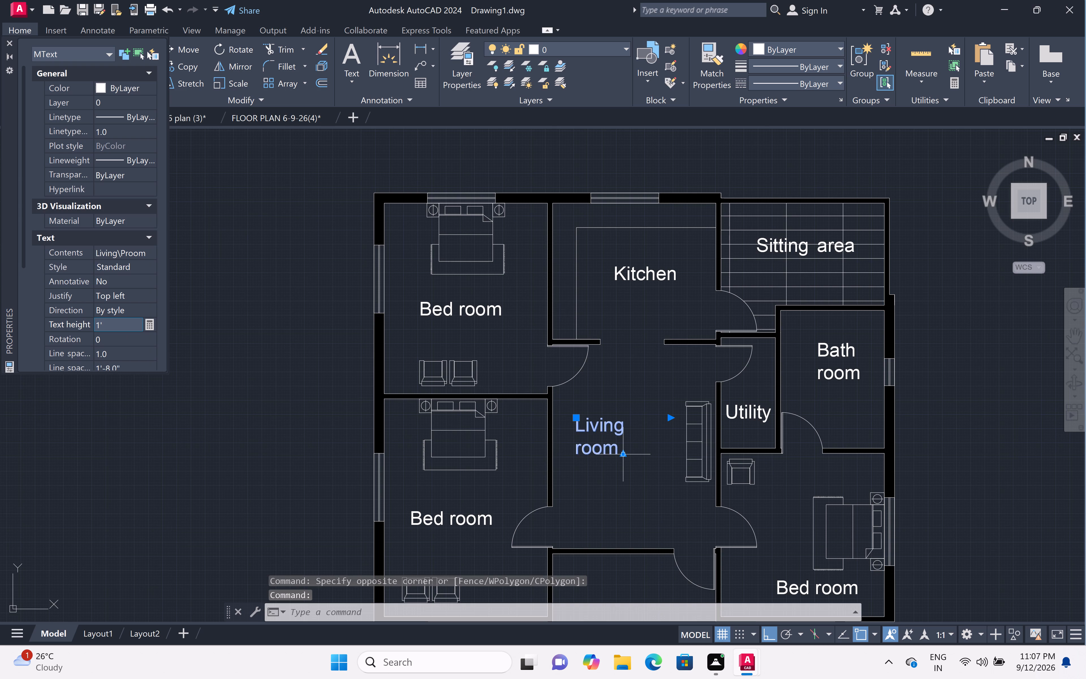
key(Escape)
Move the two-line "Living room" label horizontally towards the middle of the central hall, closer to the sofa.
click(606, 429)
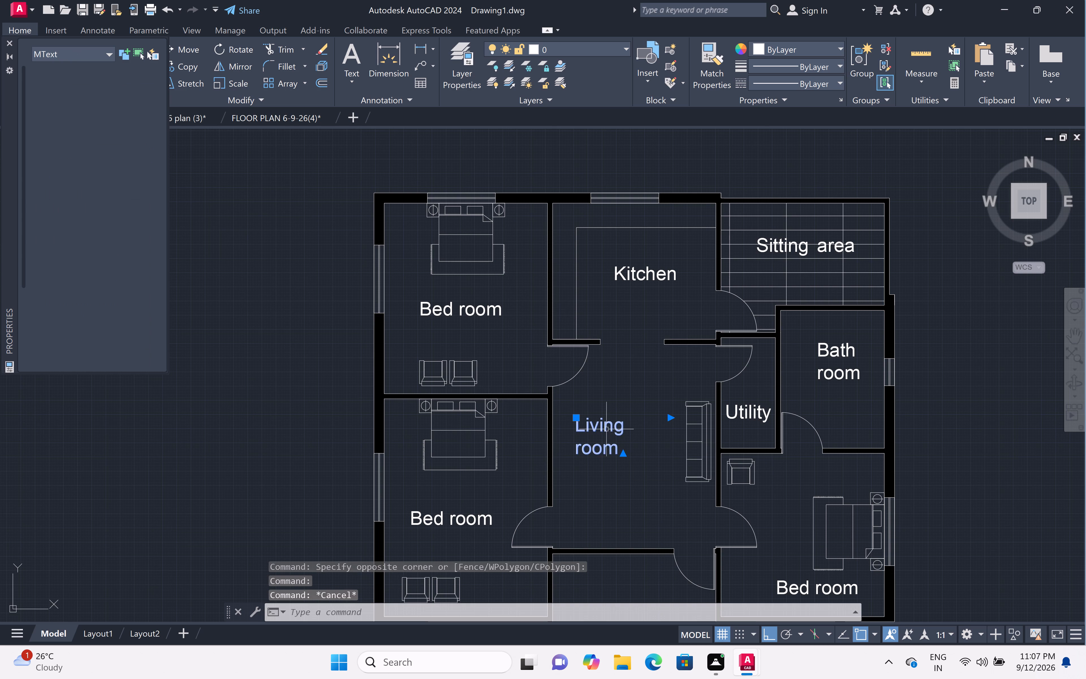
text(m)
key(space)
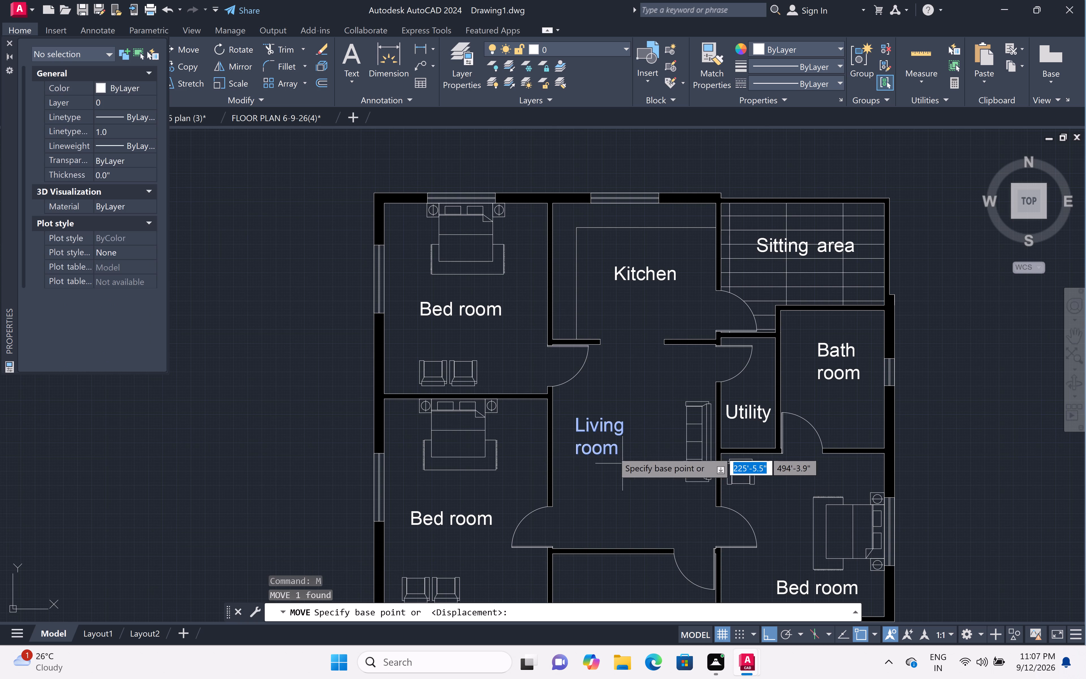
click(594, 455)
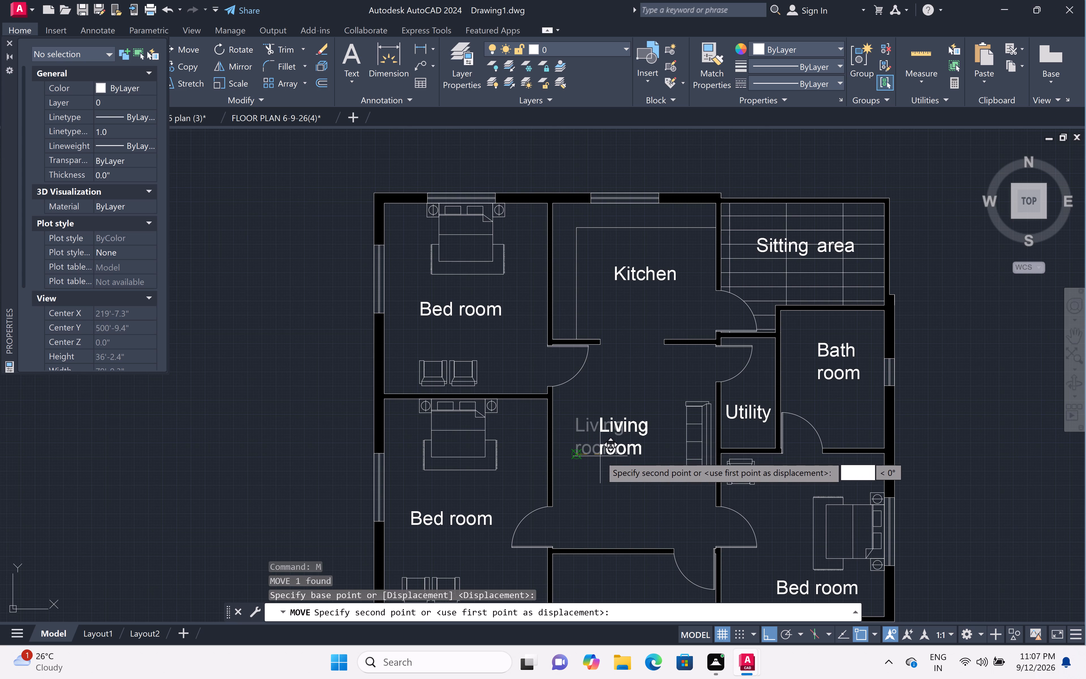
scroll(600, 456, up, 3)
click(621, 451)
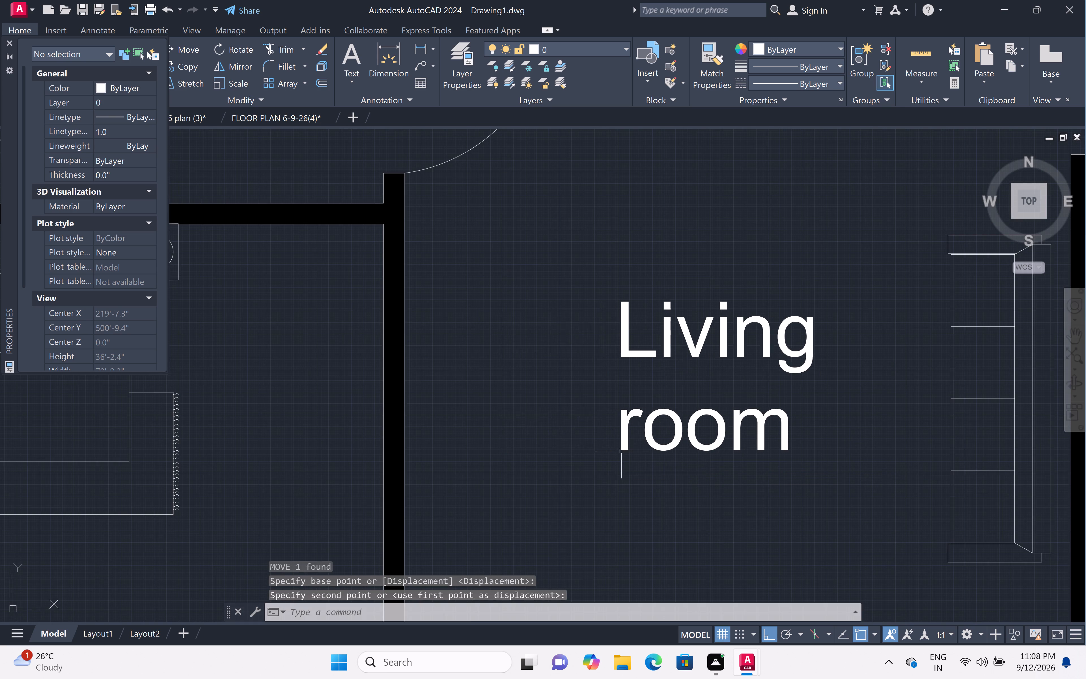
Delete the inner-face line of the lower wall in the small unlabelled room beside the entrance double door.
scroll(630, 444, down, 5)
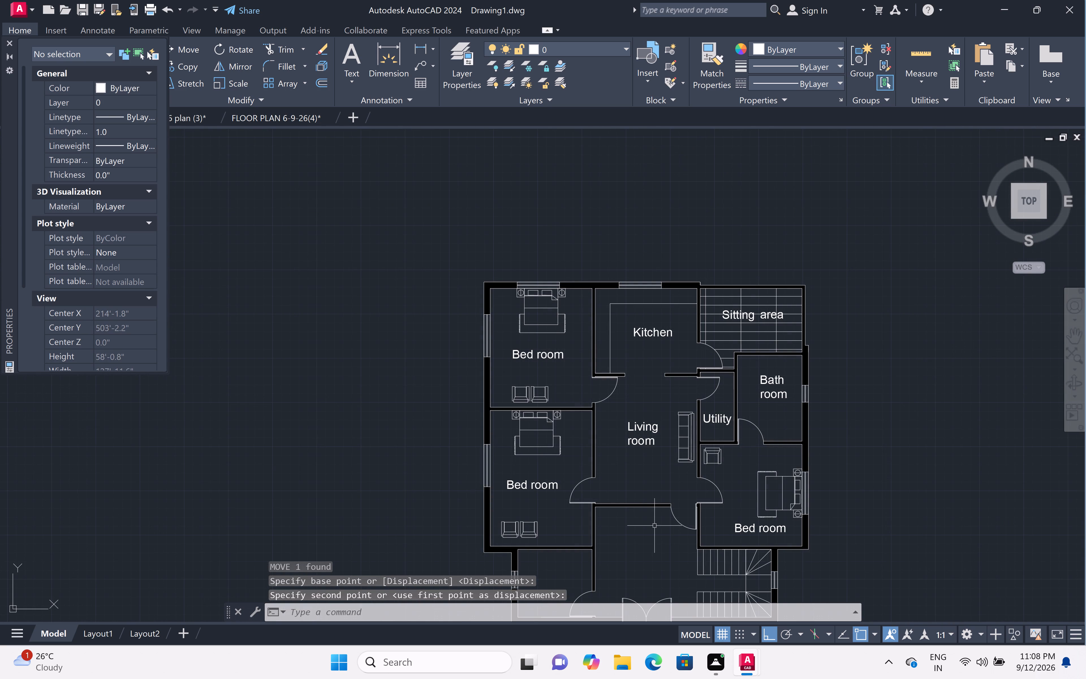
middle_drag(652, 524, 663, 497)
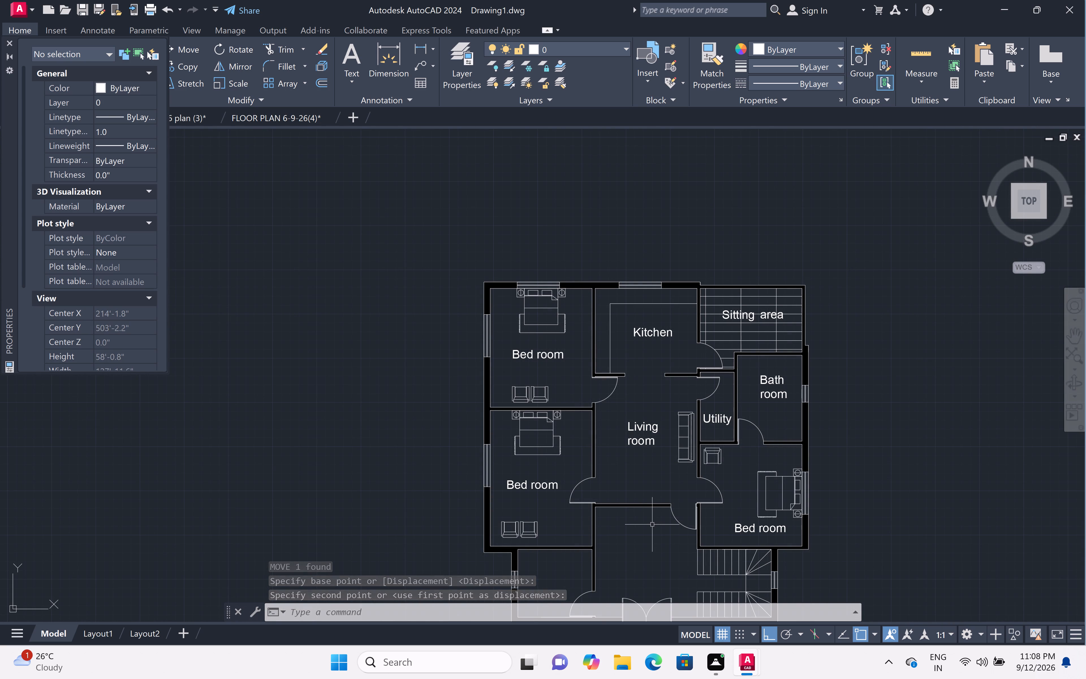
middle_drag(663, 497, 736, 363)
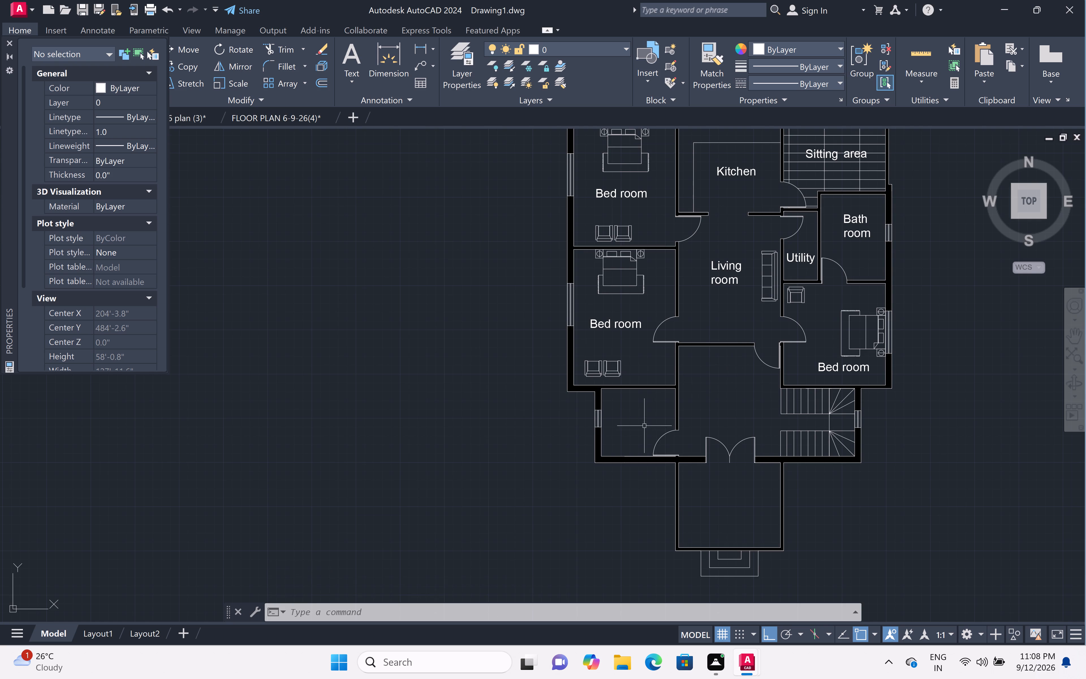
scroll(635, 432, up, 3)
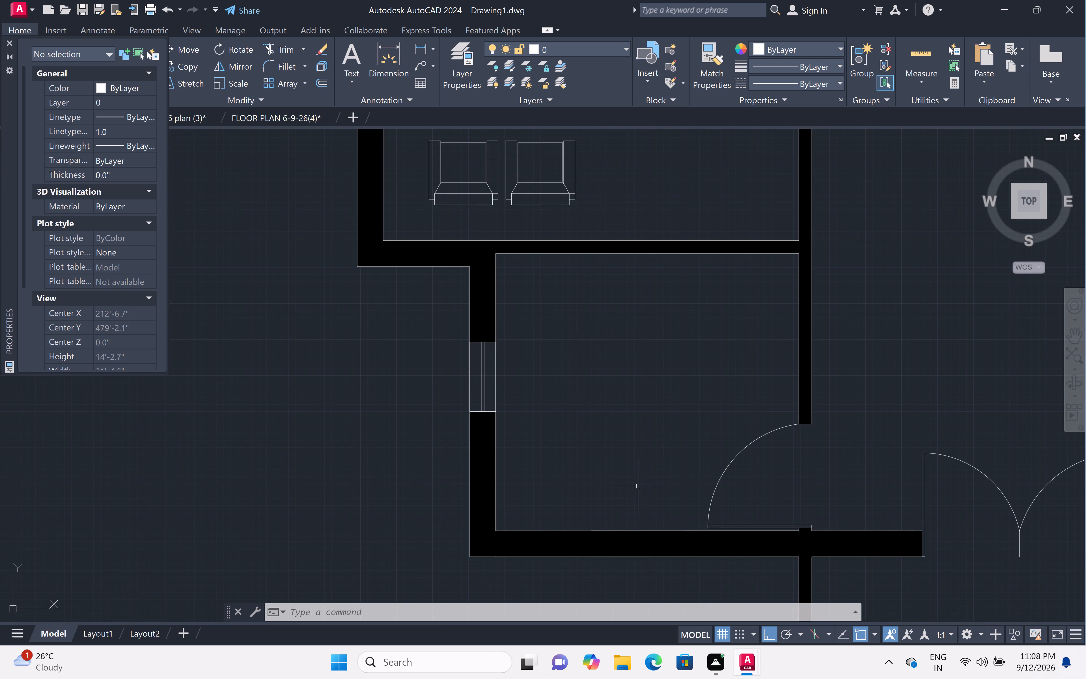
click(619, 531)
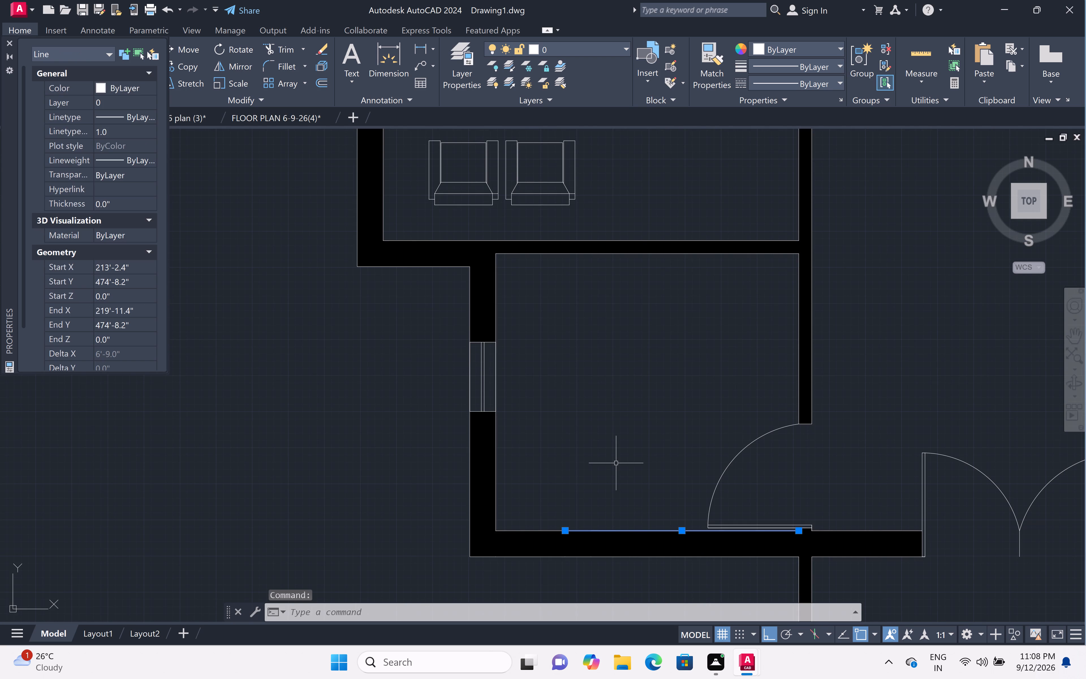
key(Delete)
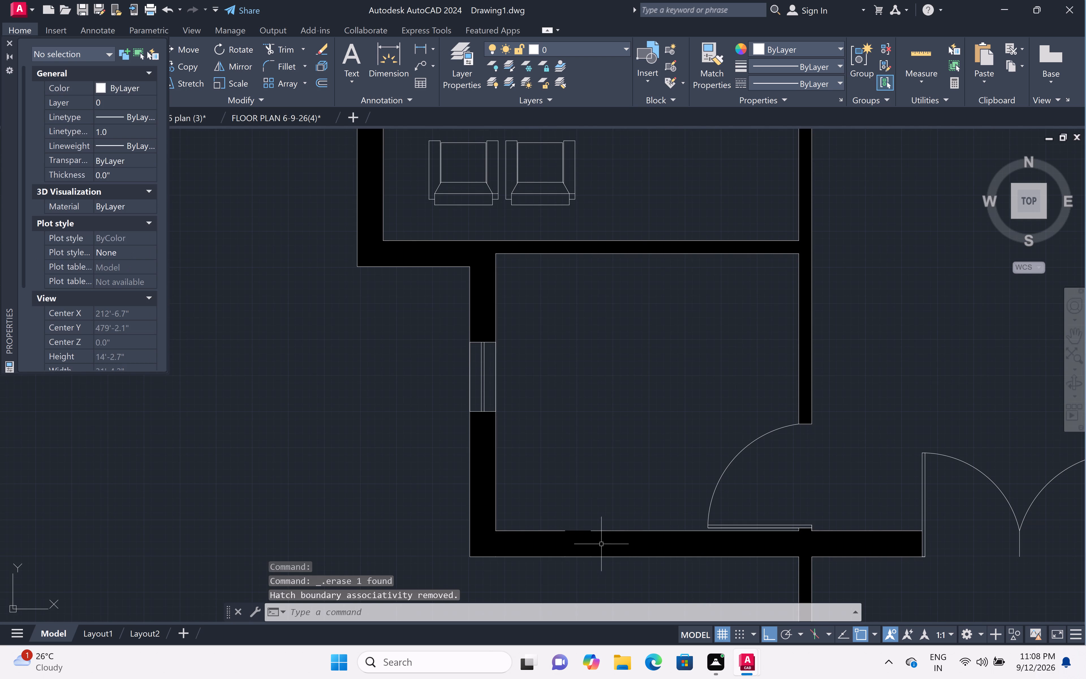
Draw a horizontal line about 9" long across the gap in the small room's lower wall inner face.
key(l)
key(space)
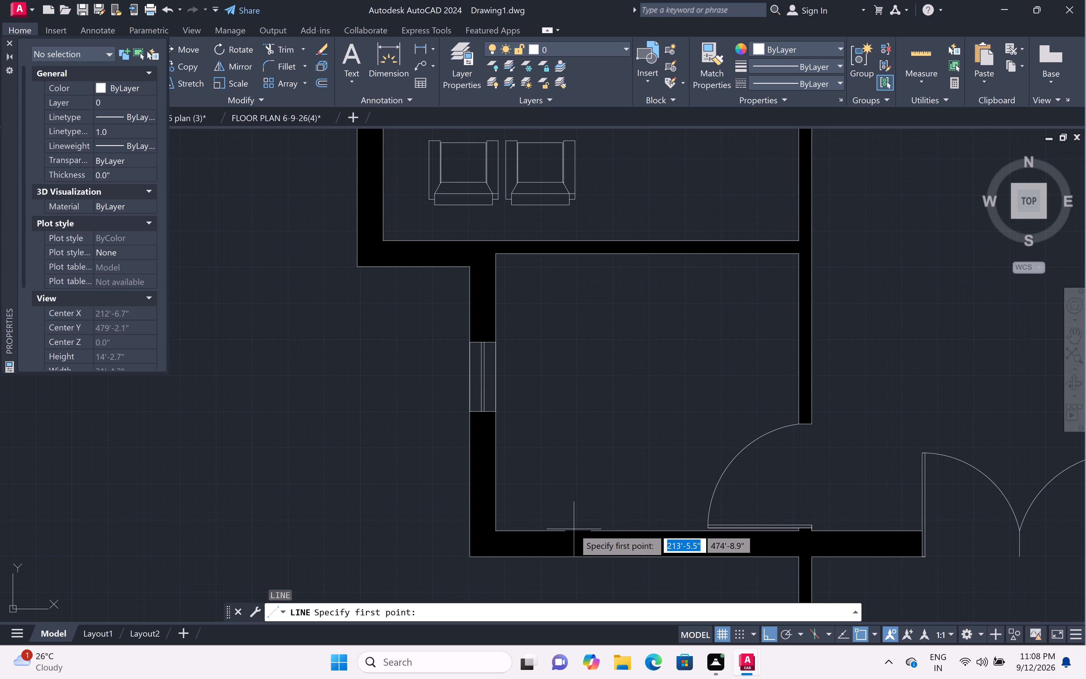
click(563, 534)
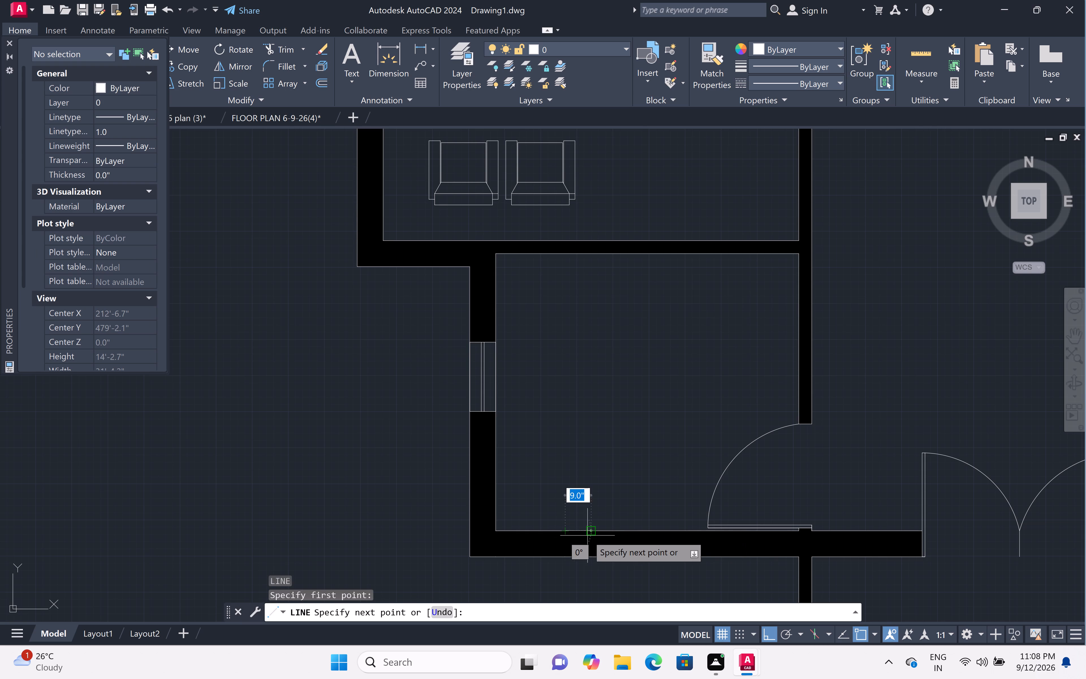
click(587, 532)
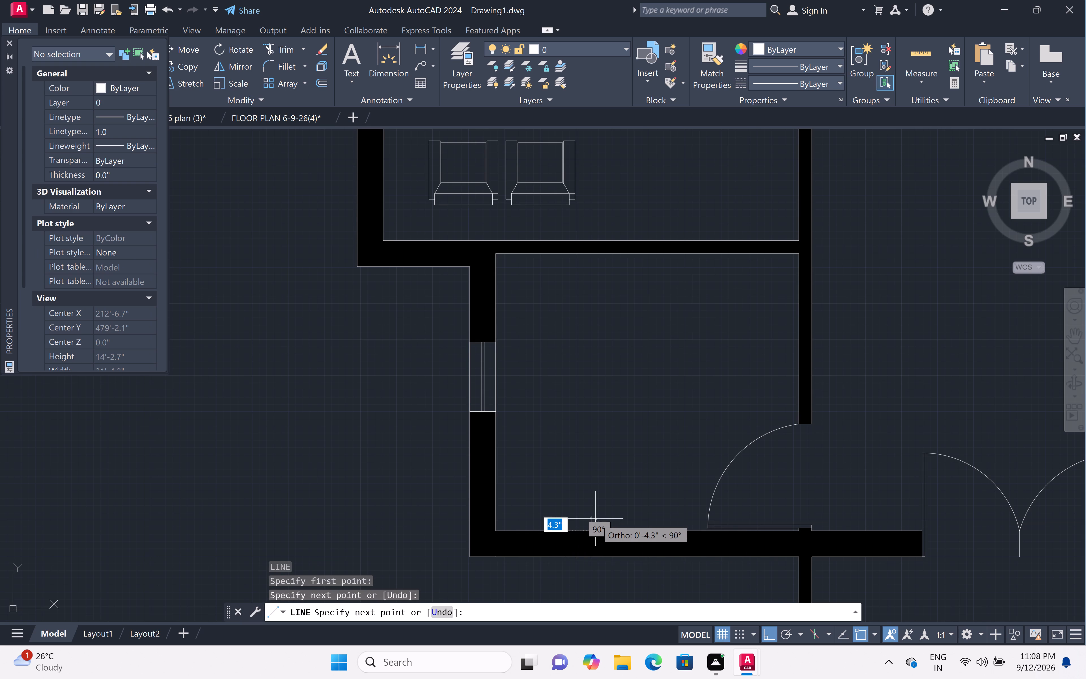
key(space)
Add the multiline text "Bath room" on two lines in the small room below the bedroom with two armchairs.
text(mt)
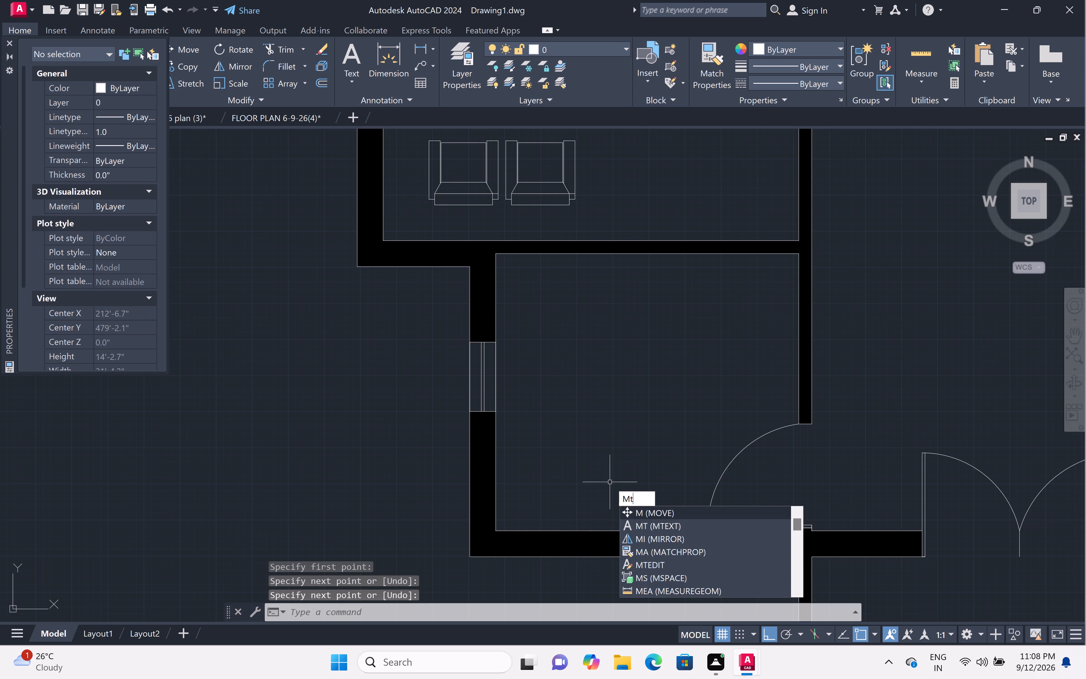
key(space)
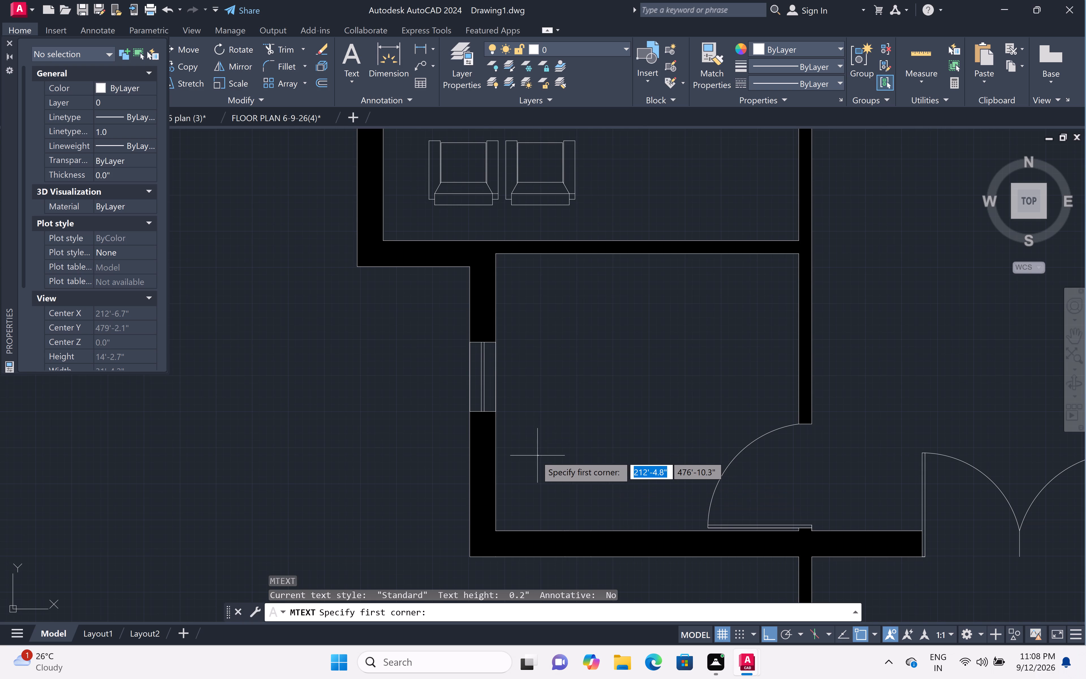
click(522, 446)
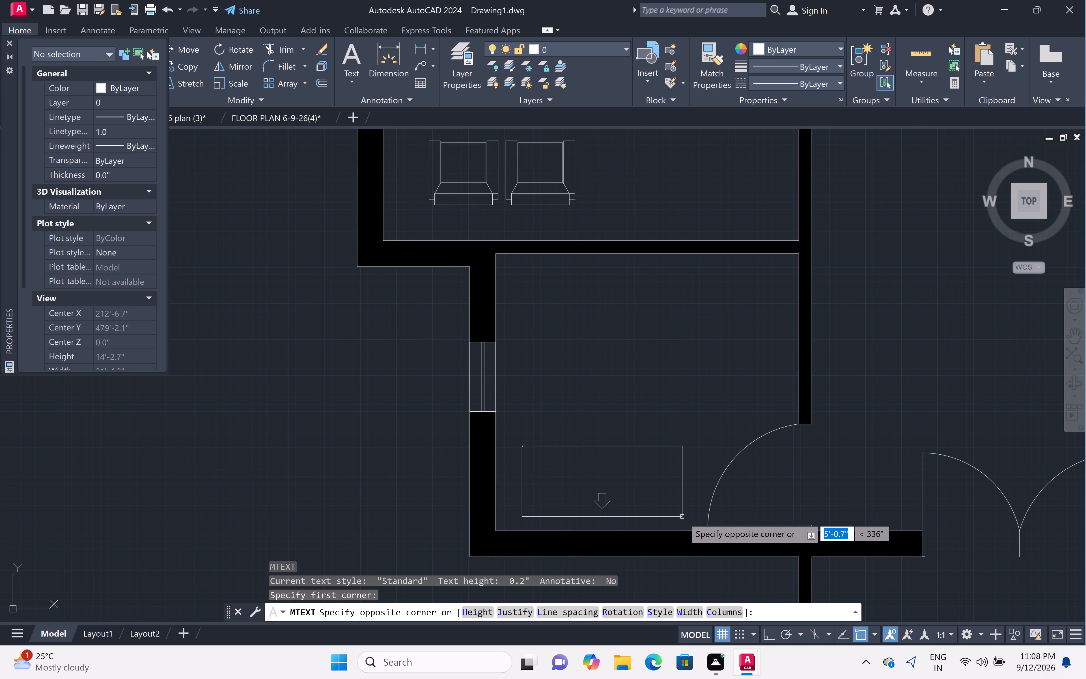
drag(684, 519, 684, 511)
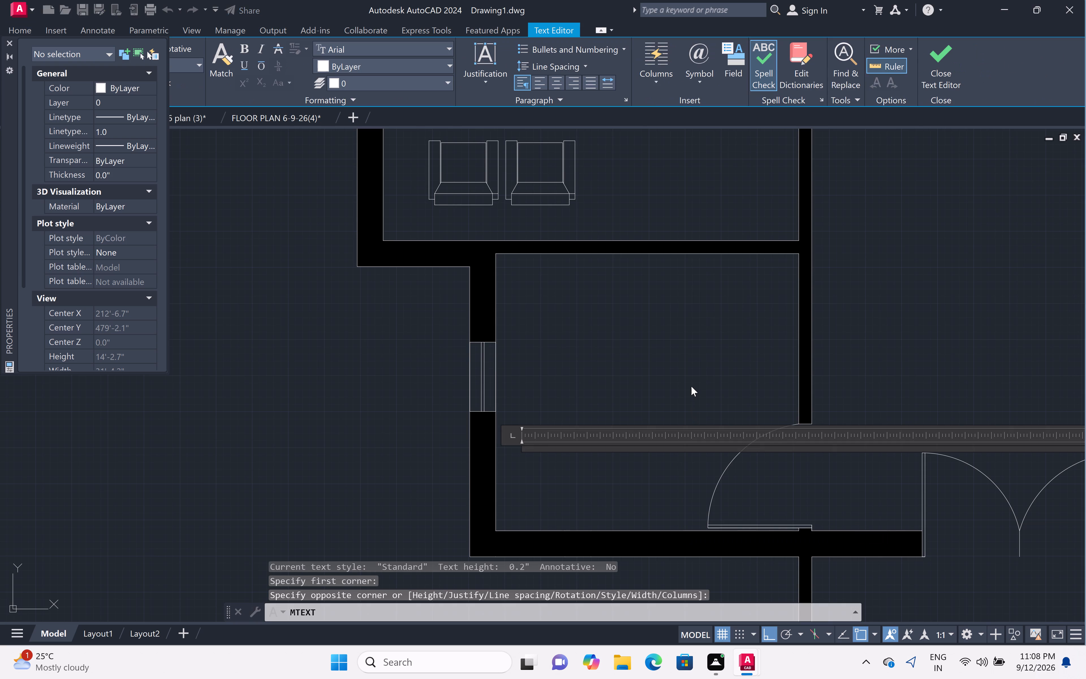
text(bath)
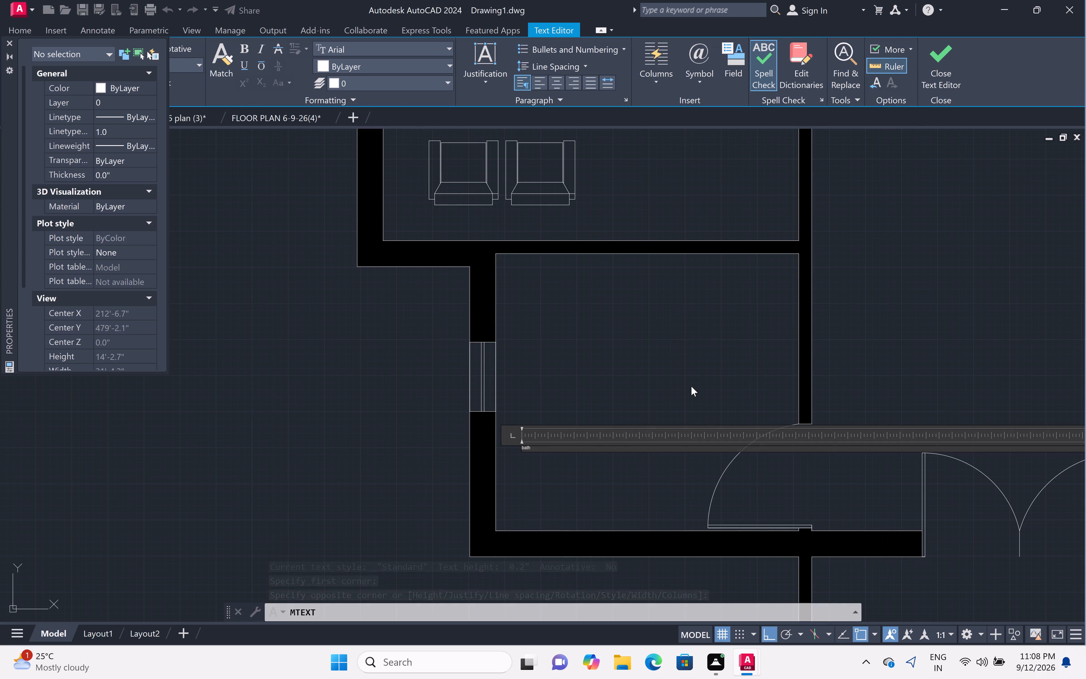
key(BackSpace)
key(BackSpace)
key(BackSpace)
key(BackSpace)
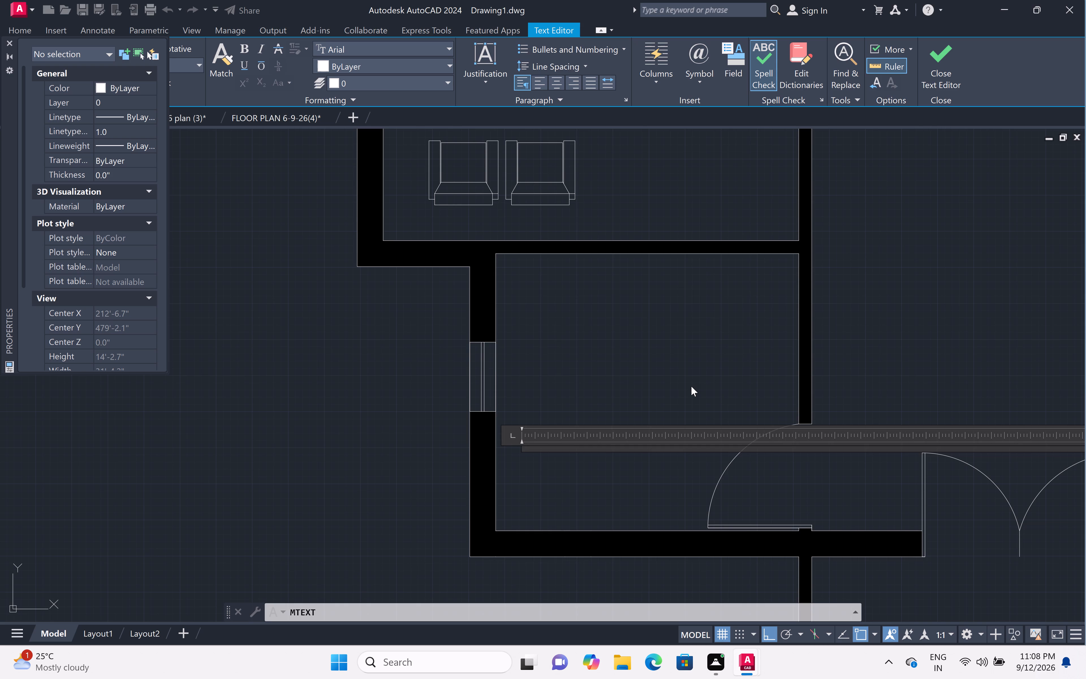
text(Bath)
key(Return)
text(room)
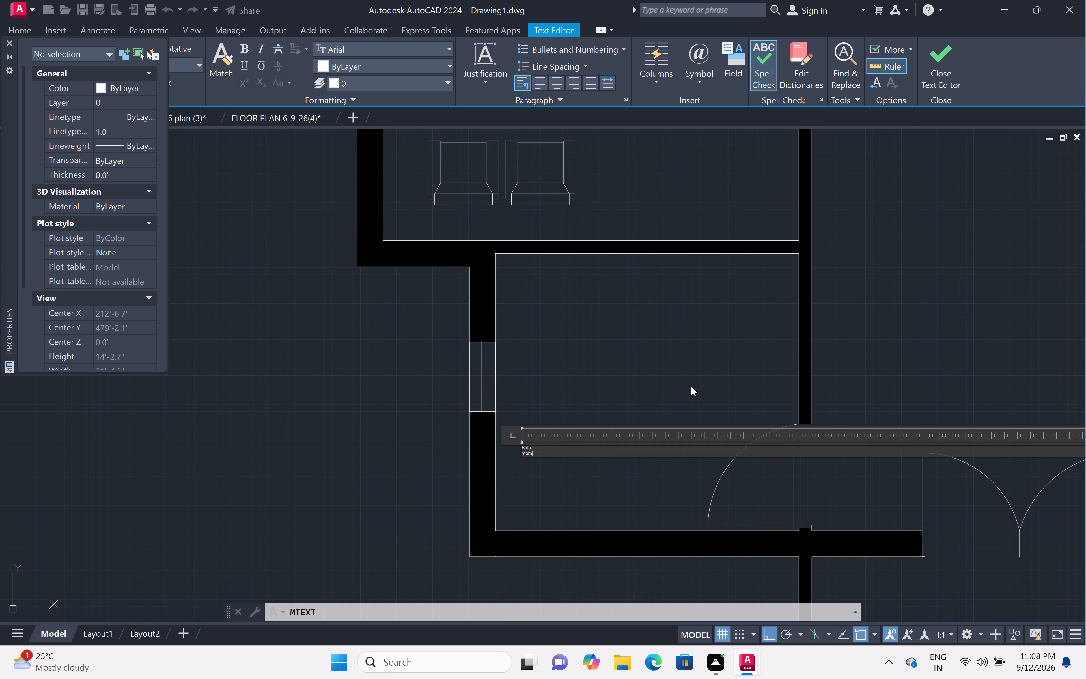
click(580, 389)
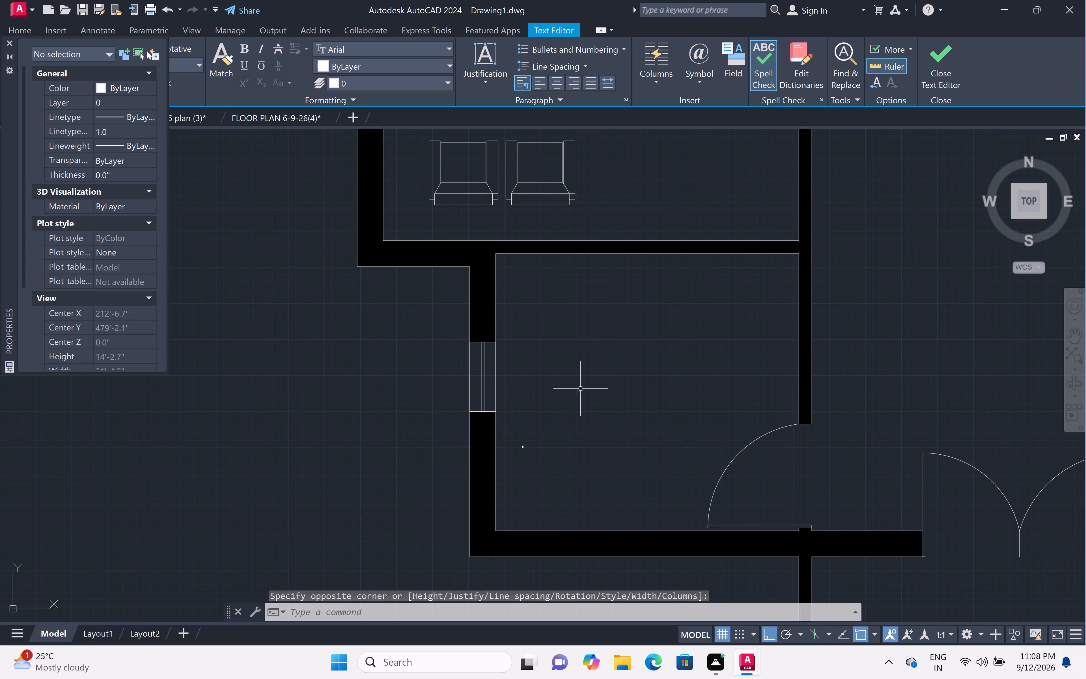
Set the text height of the new two-line "Bath room" label to 1'.
click(511, 437)
click(540, 457)
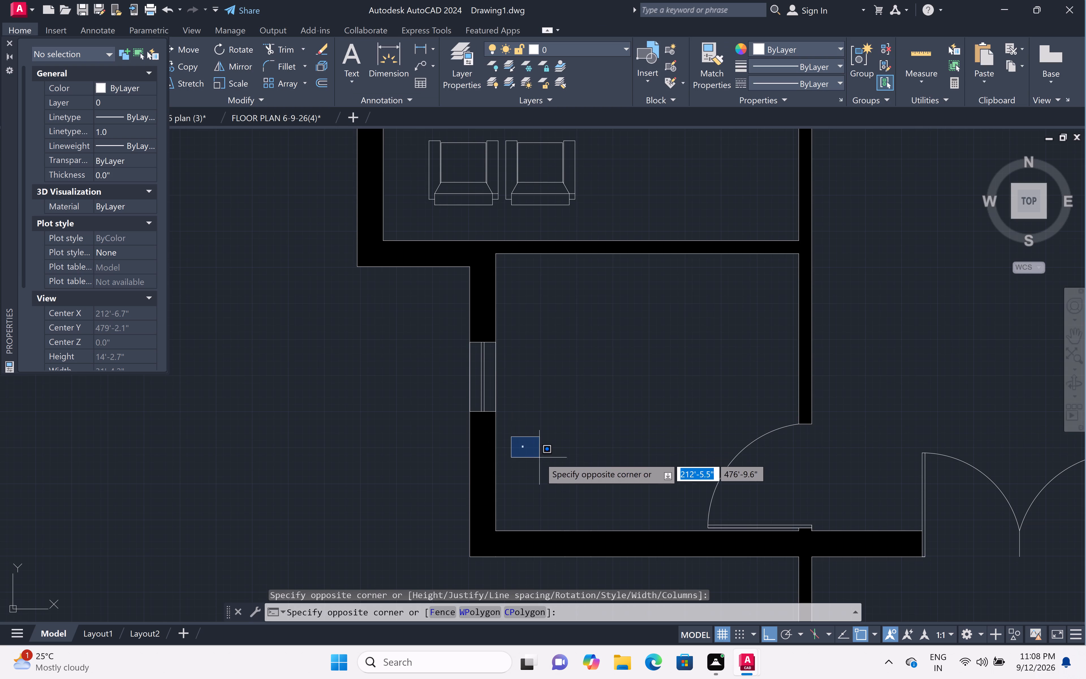
click(124, 326)
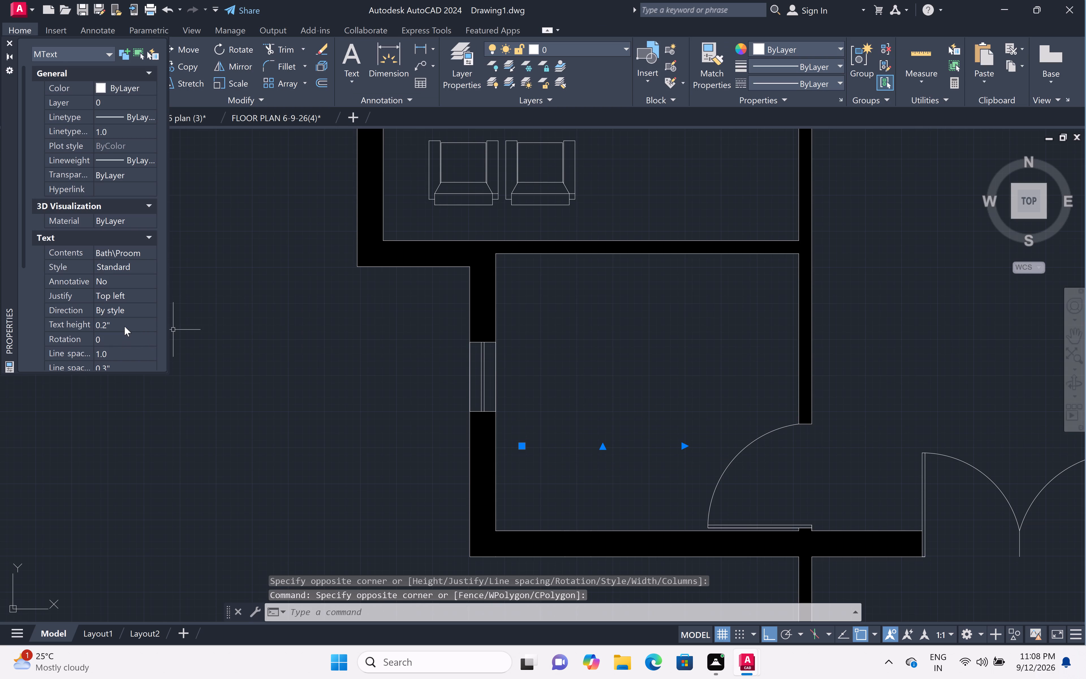
key(BackSpace)
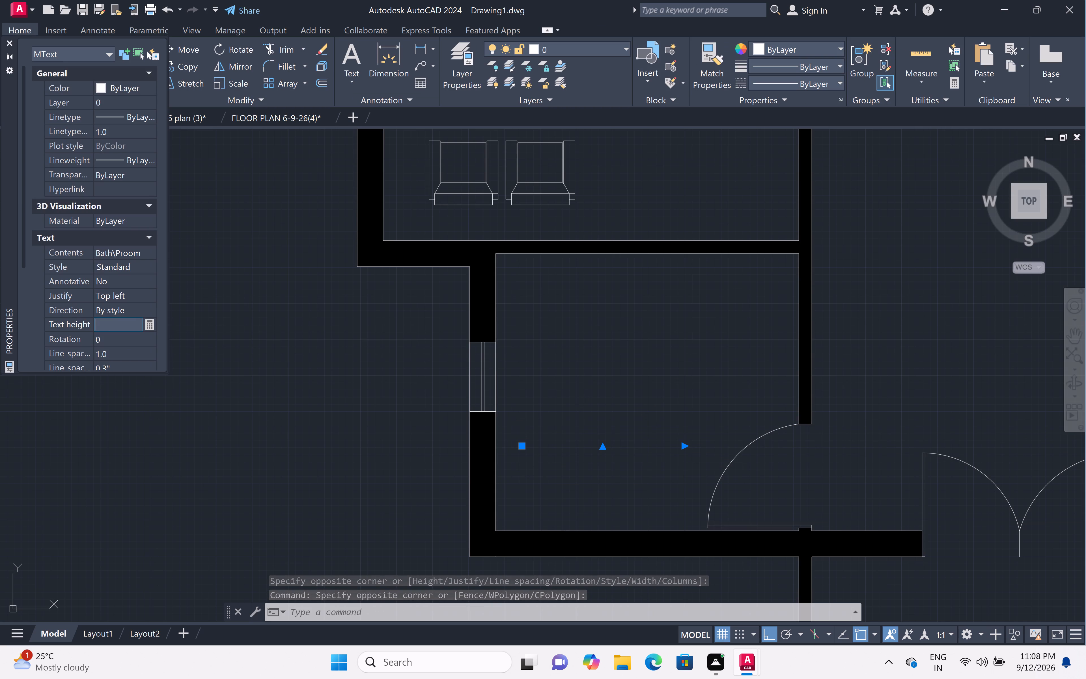
key(1)
key(apostrophe)
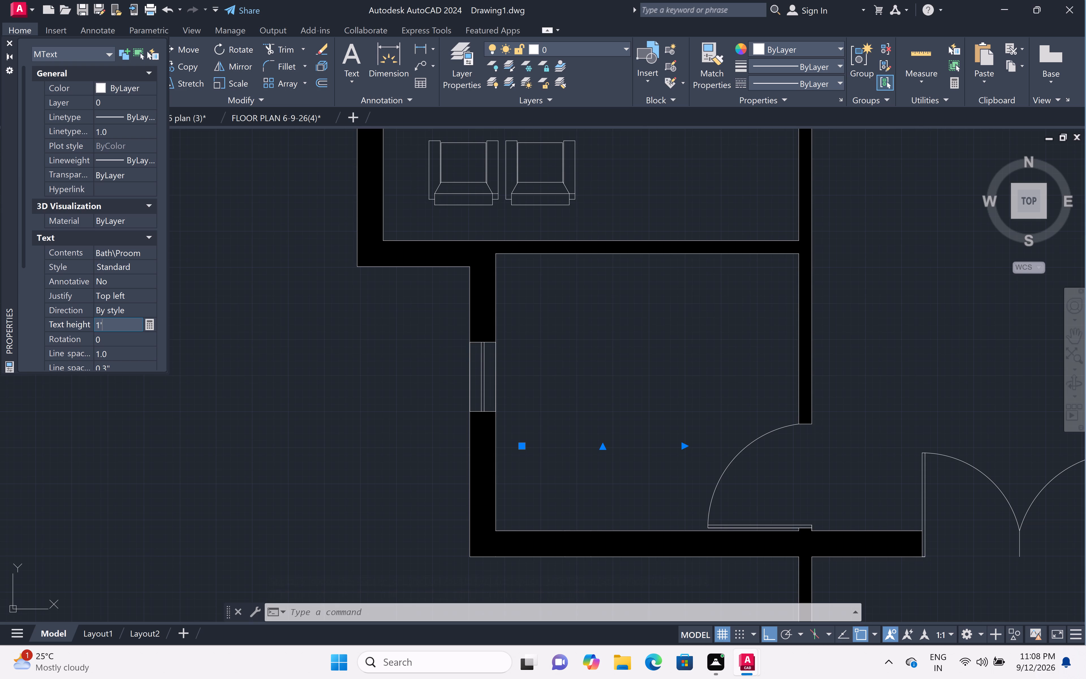
click(670, 364)
key(Escape)
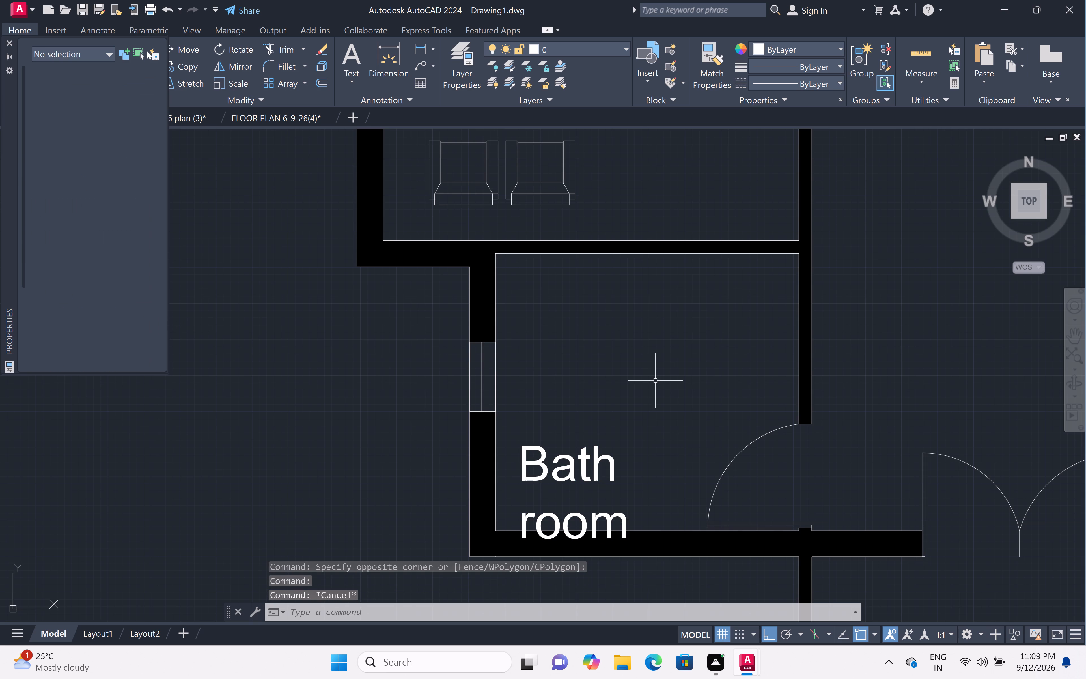
Move the new "Bath room" label straight up so it clears the lower wall of the small room.
click(571, 471)
key(m)
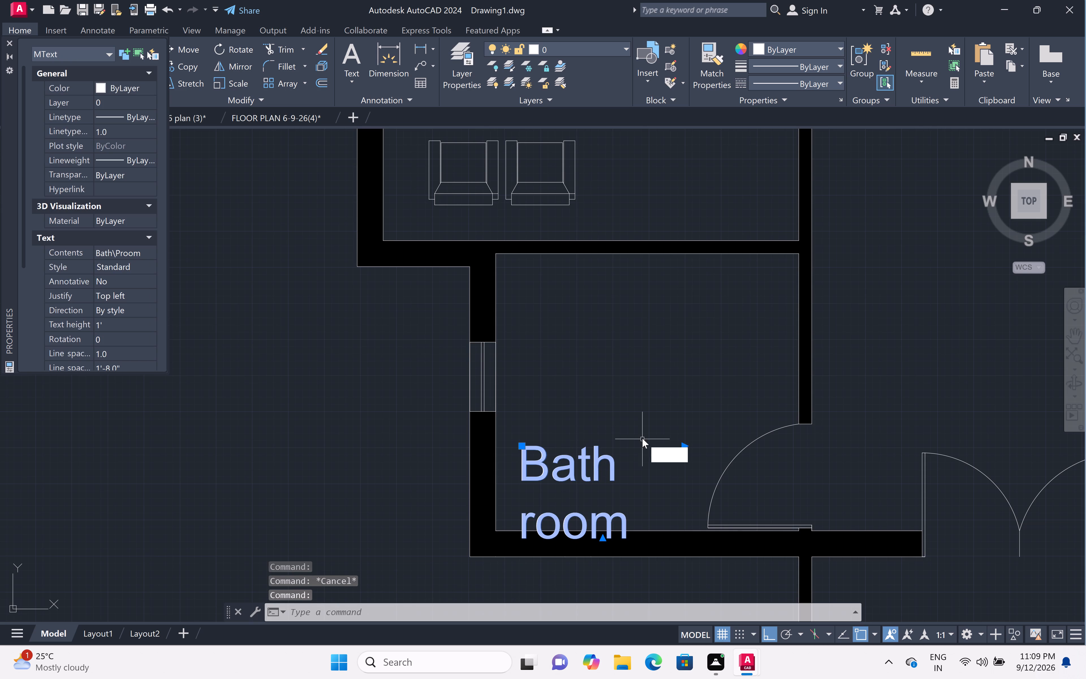
key(space)
click(566, 462)
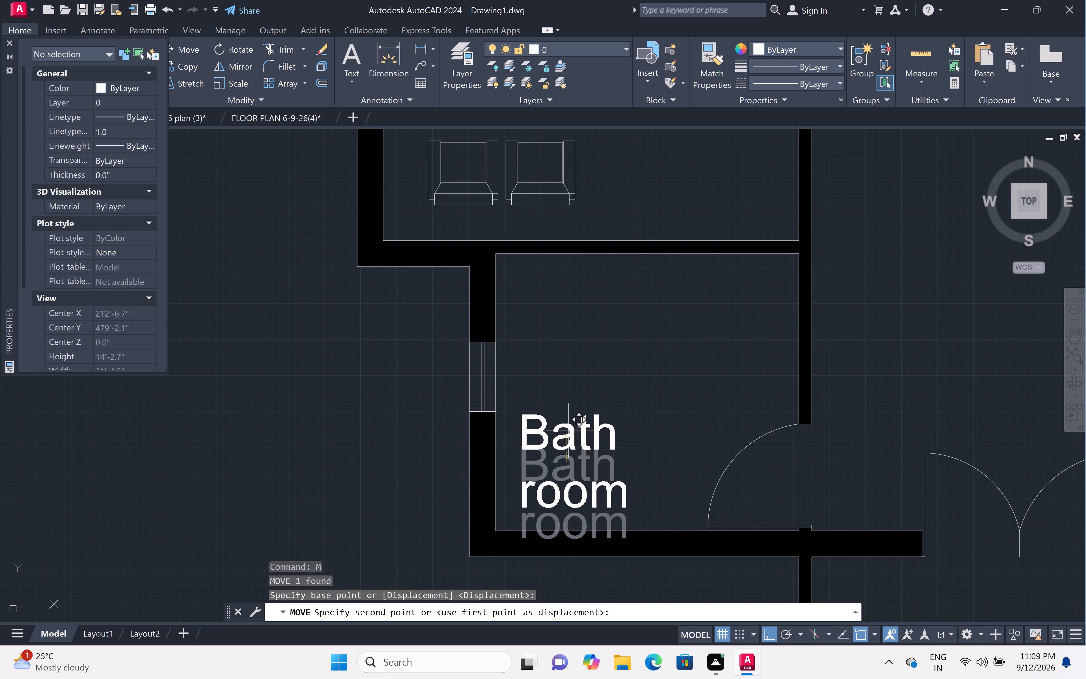
click(572, 426)
Turn Ortho off and move the "Bath room" label diagonally into the middle of the small room.
scroll(599, 393, down, 2)
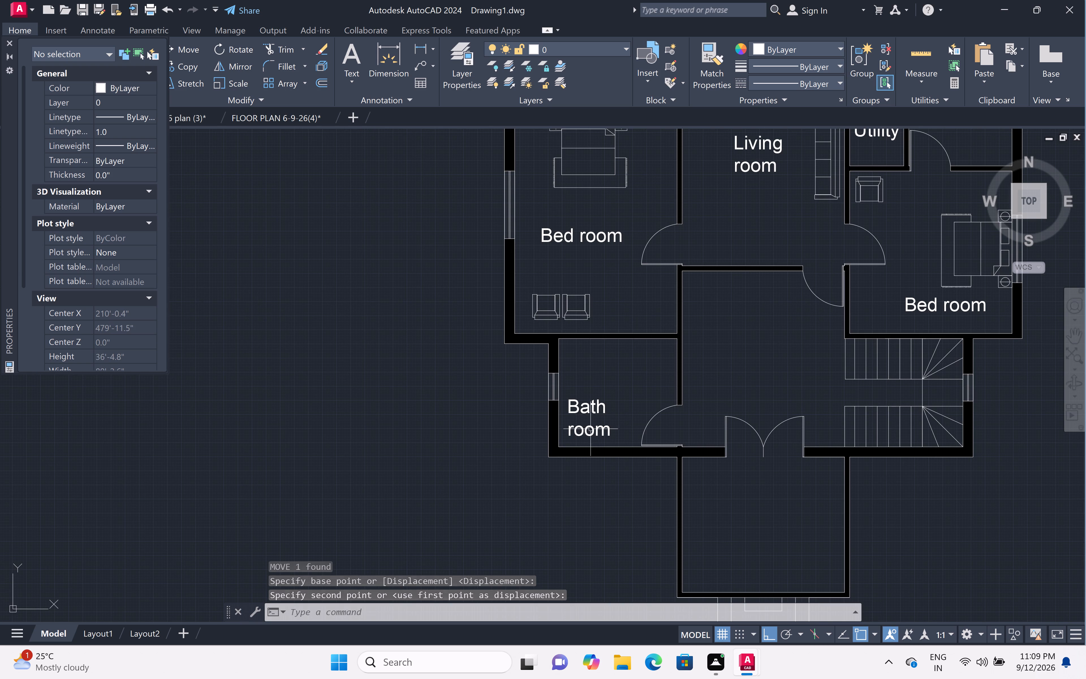
click(586, 408)
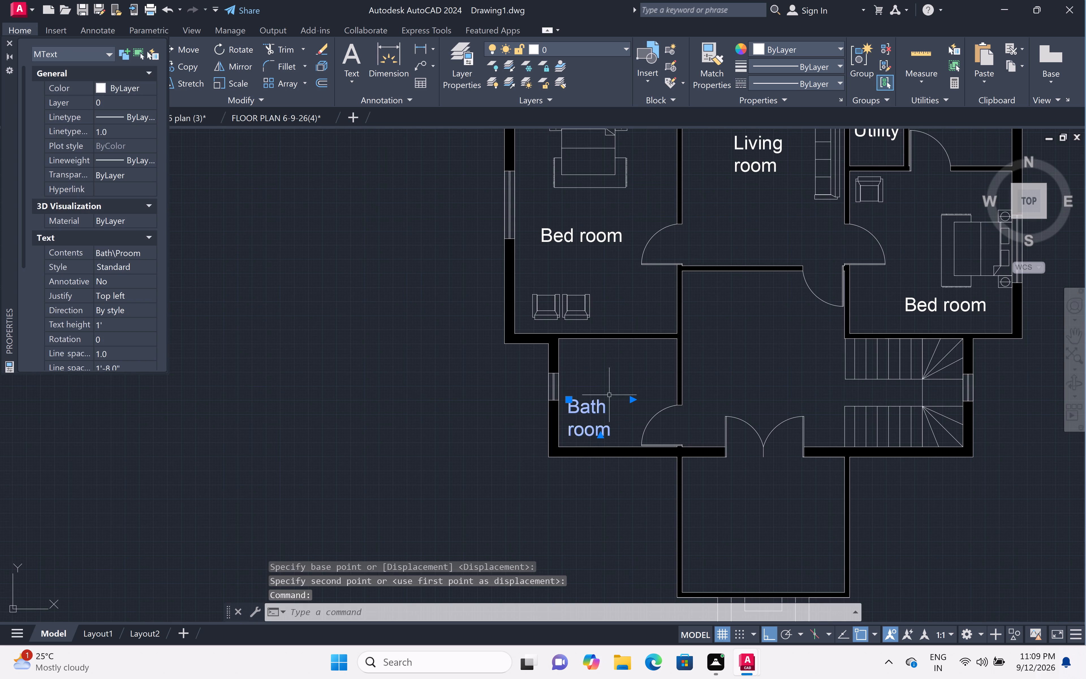
text(m)
key(space)
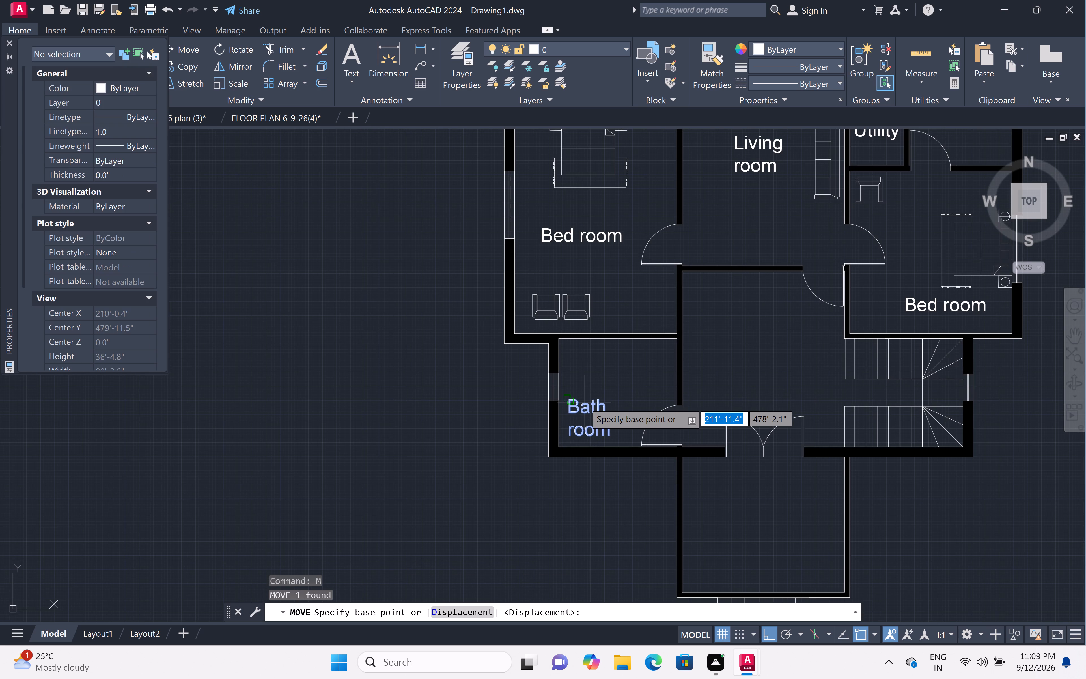
key(F8)
click(582, 404)
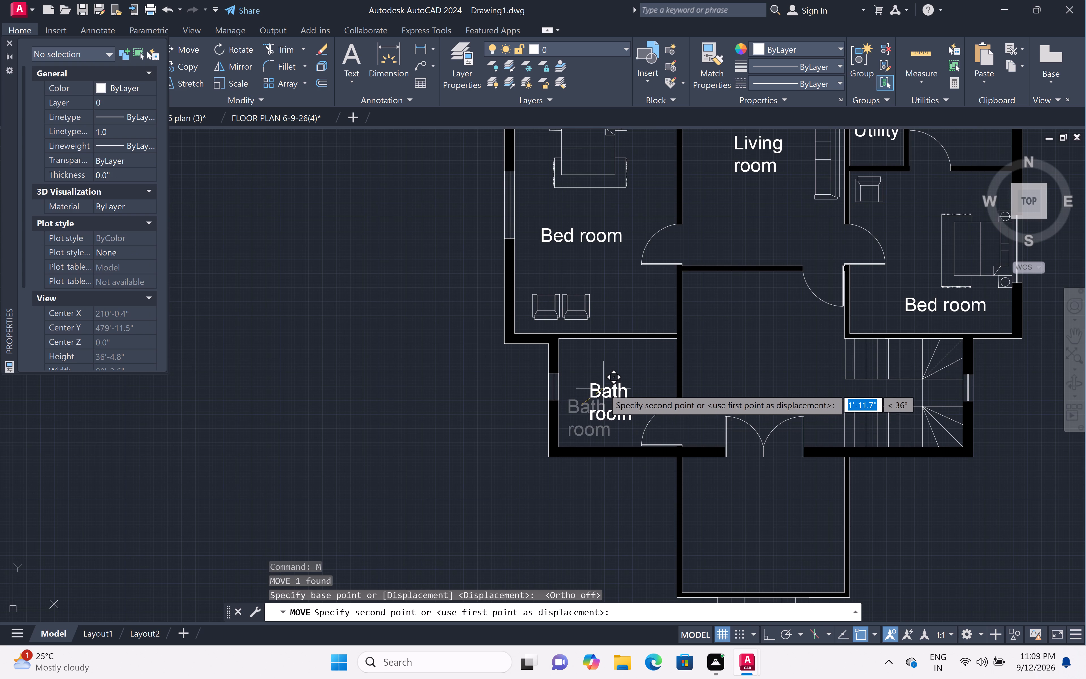
scroll(604, 384, up, 2)
click(604, 384)
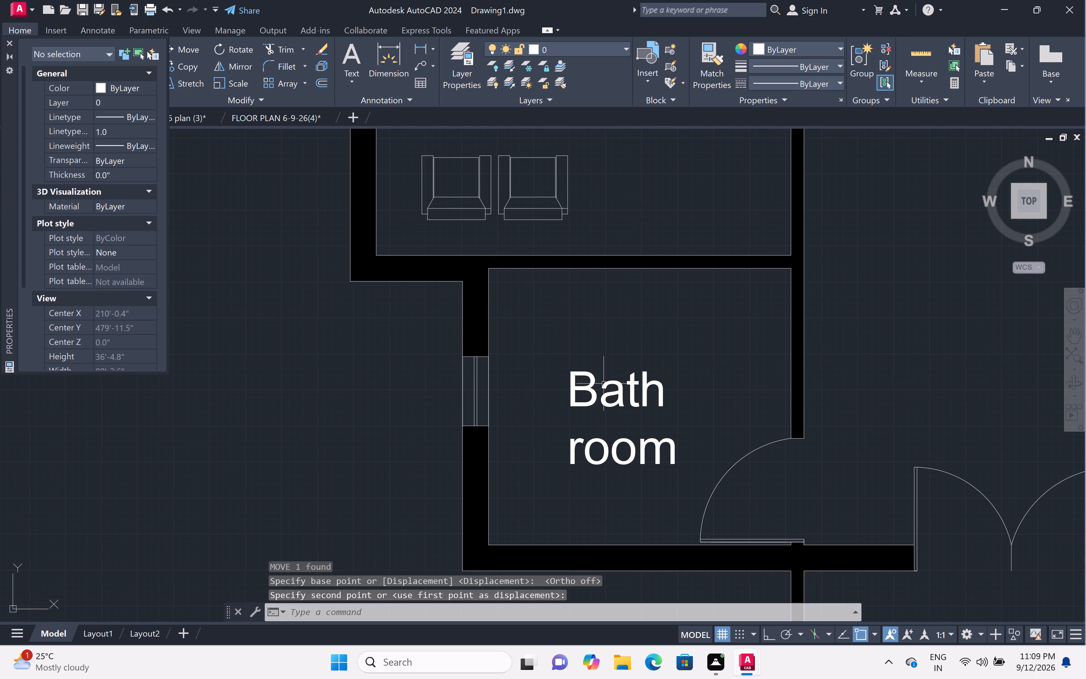
Add the multiline text "Drawing room" on two lines in the space between the lower bath room and the staircase.
scroll(621, 379, down, 4)
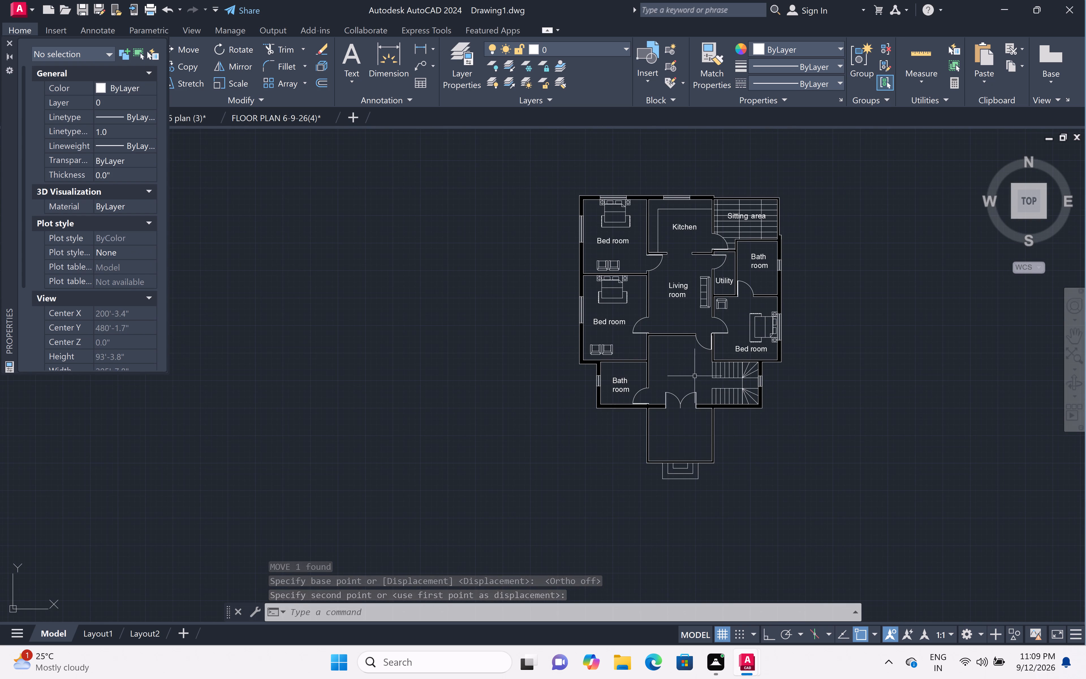
scroll(682, 372, up, 3)
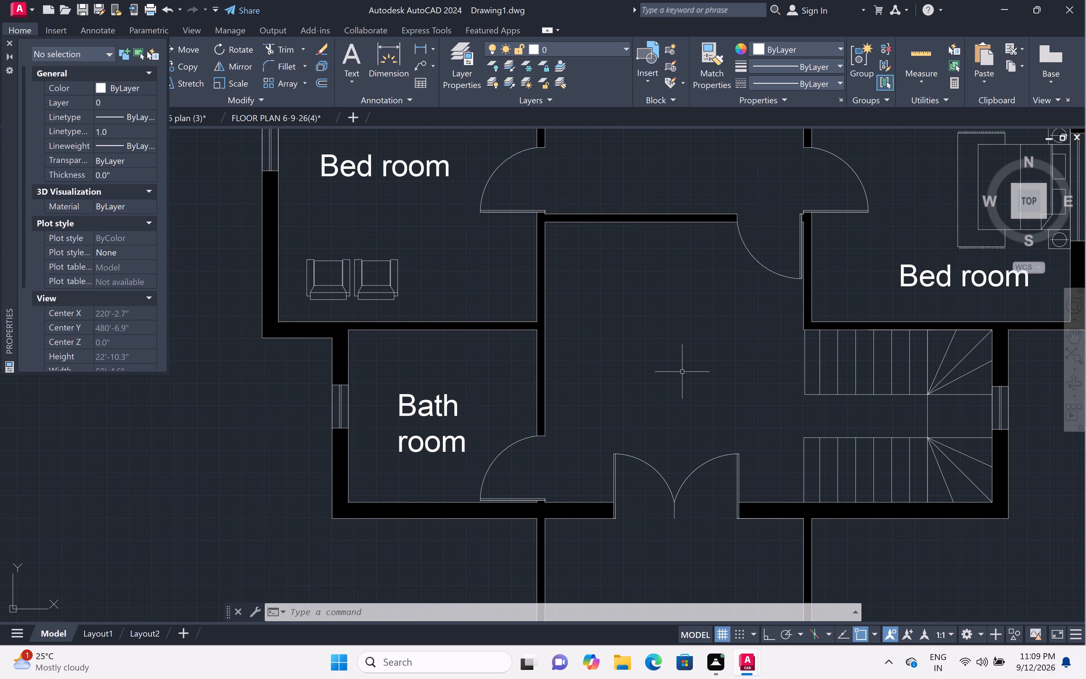
text(mt)
key(space)
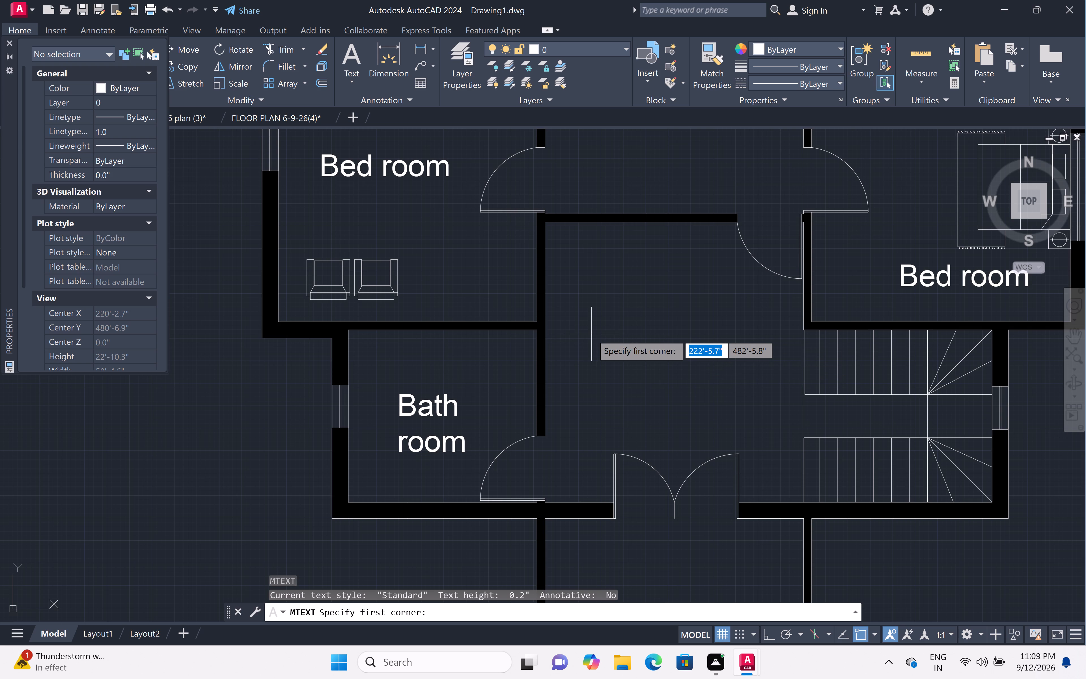
click(611, 316)
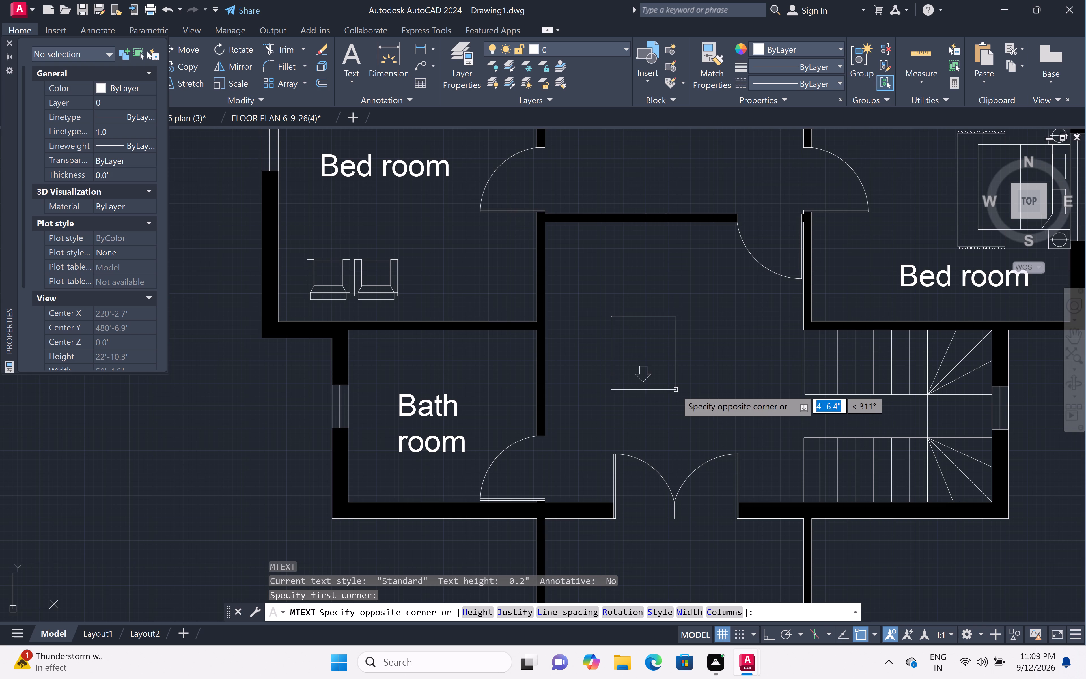
click(736, 397)
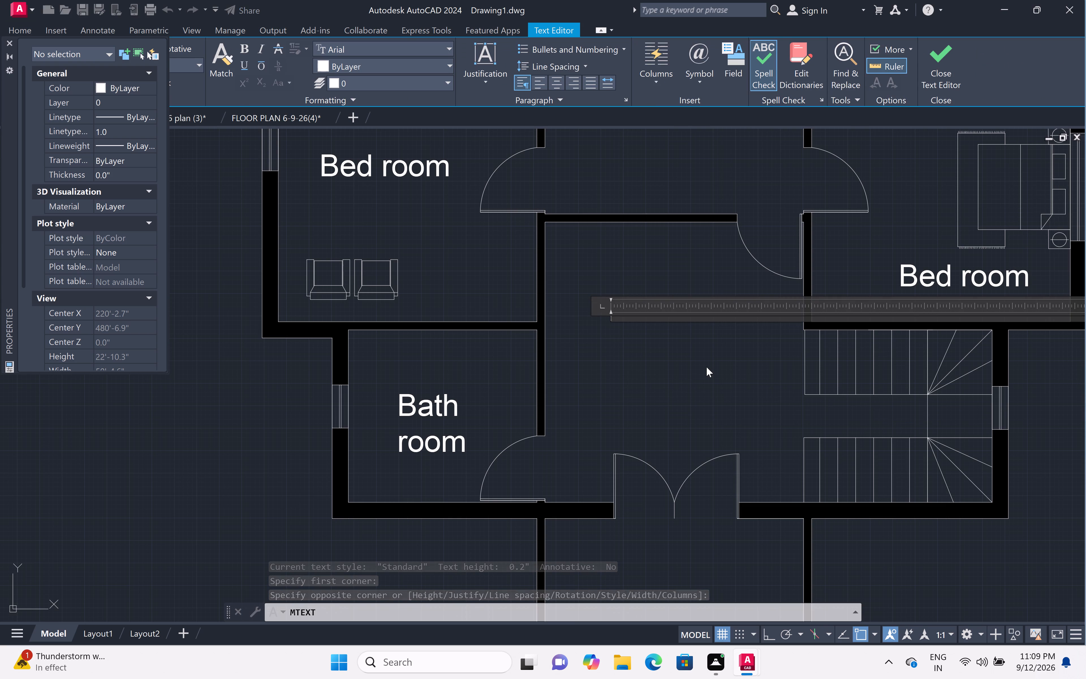
text(Dr)
key(a)
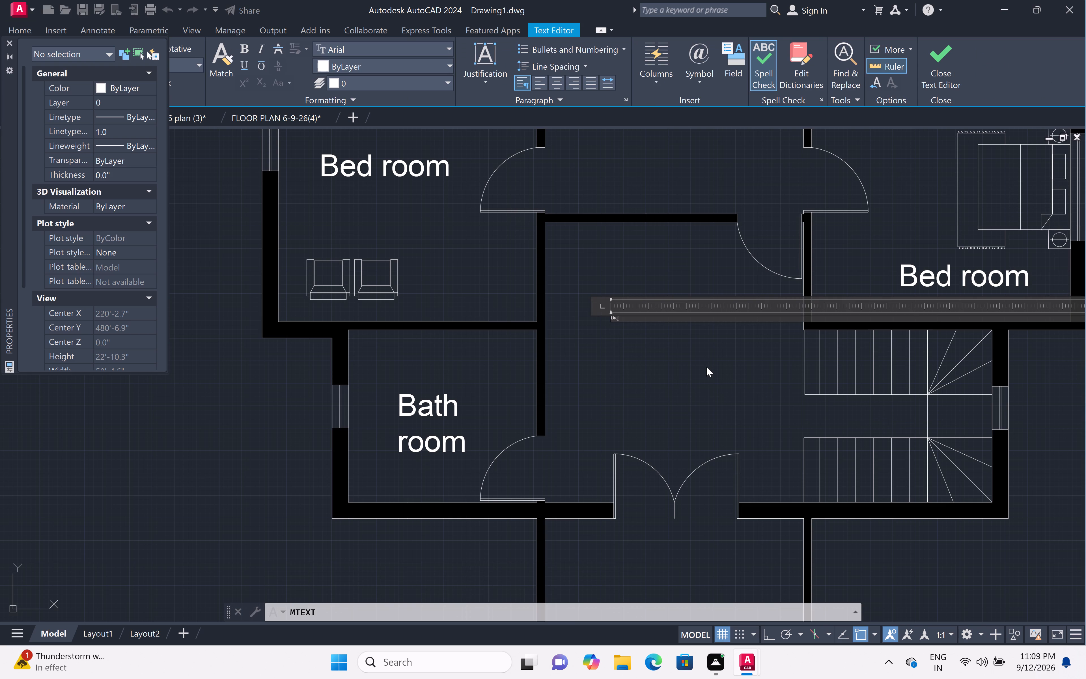
key(w)
text(ing)
key(Return)
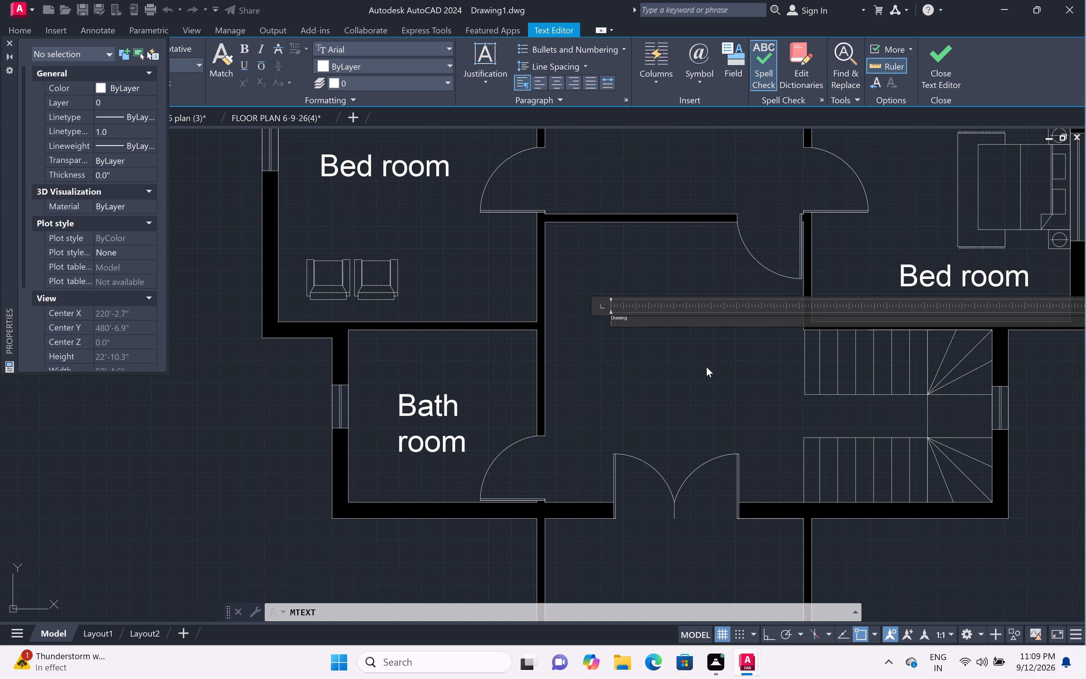
key(r)
text(oom)
click(667, 371)
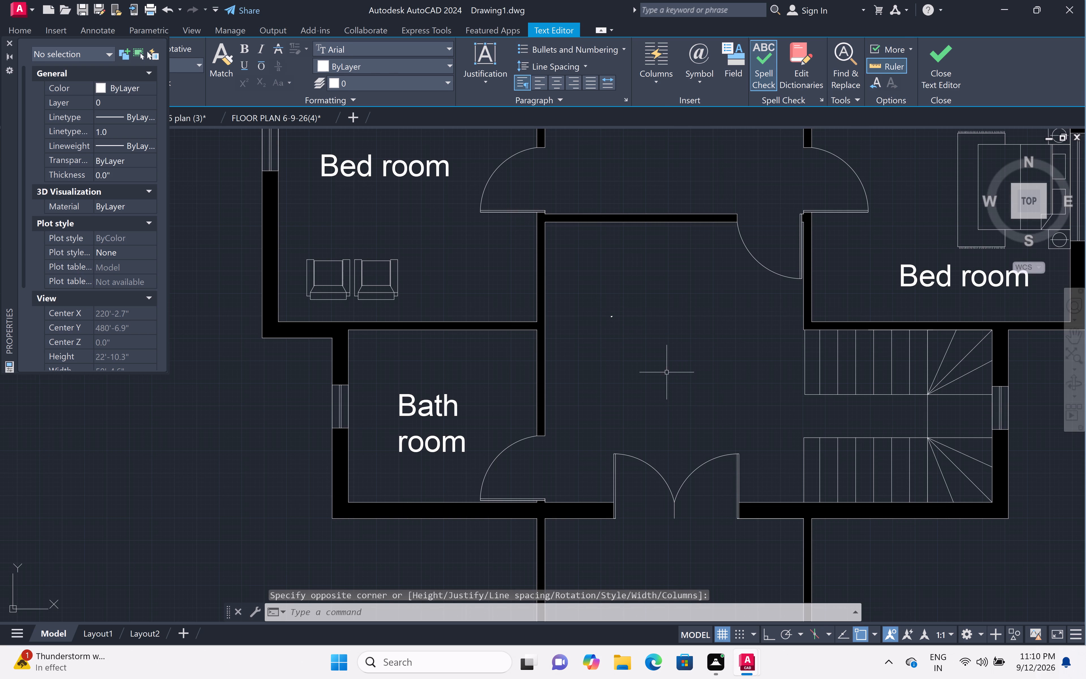
Set the text height of the new "Drawing room" label to 1'.
click(605, 311)
click(620, 322)
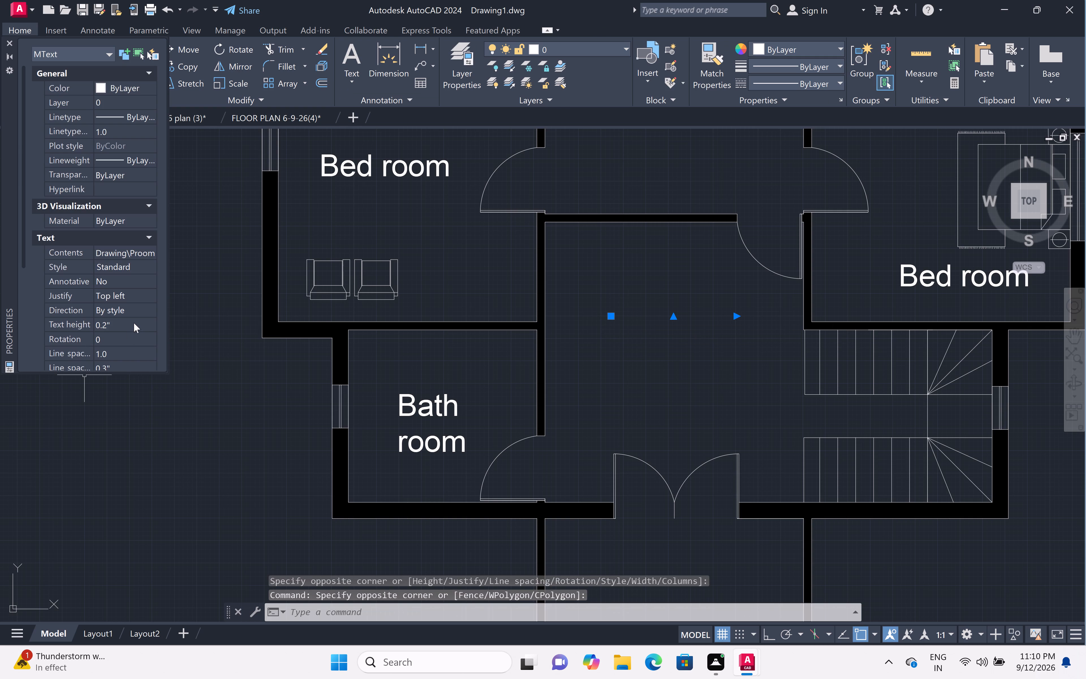
click(133, 323)
key(BackSpace)
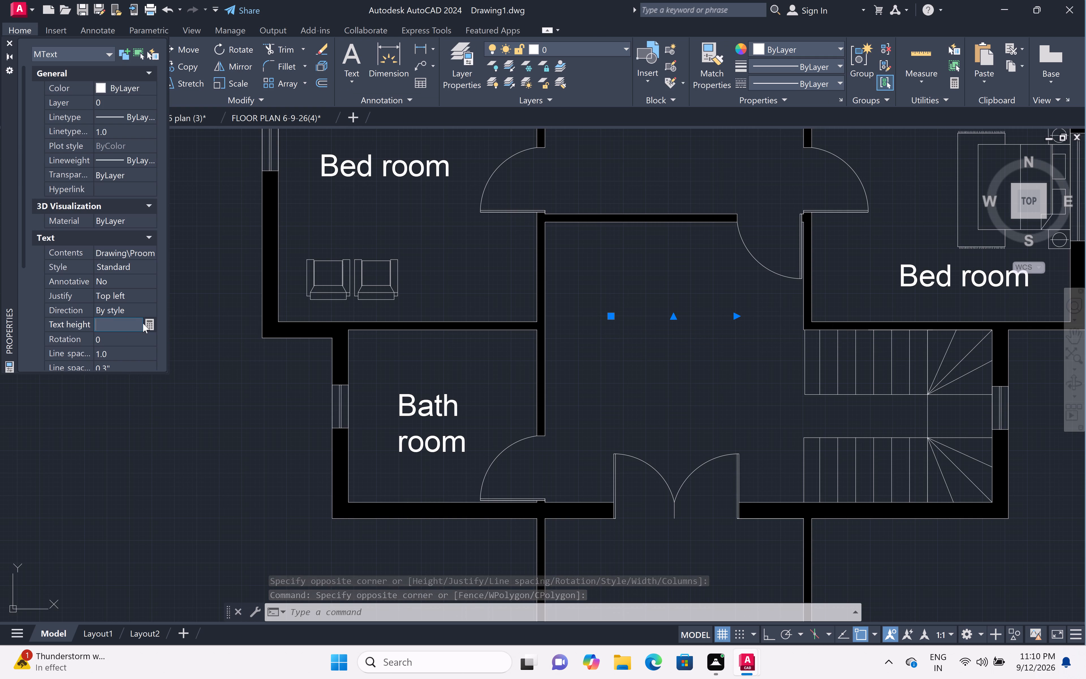
key(6)
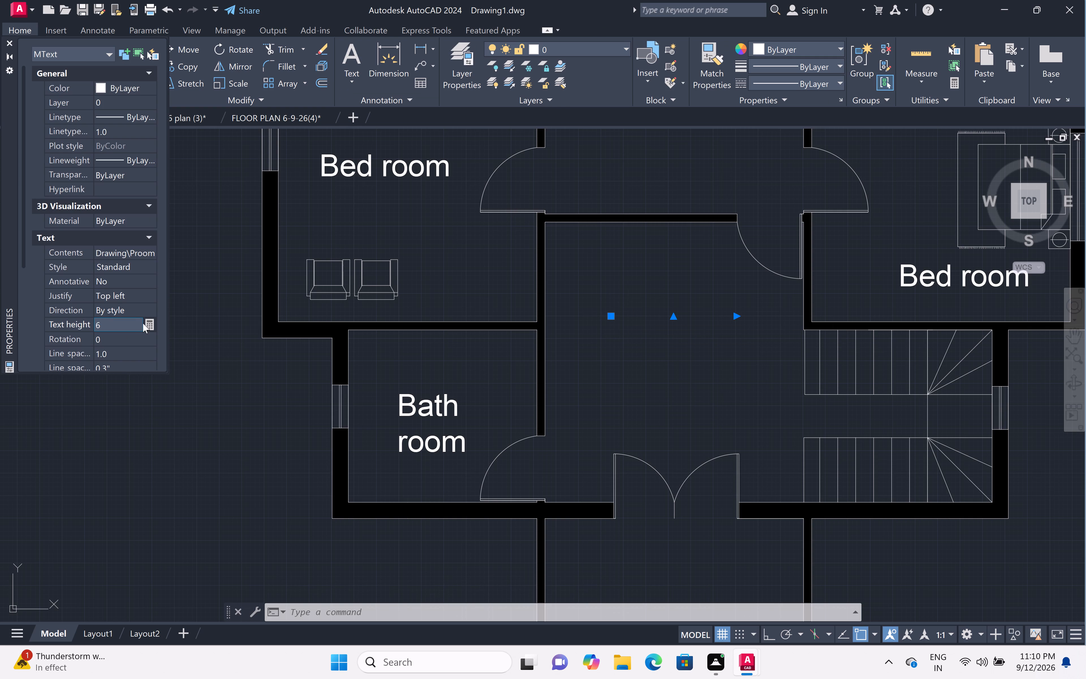
key(shift+quotedbl)
key(BackSpace)
key(BackSpace)
key(BackSpace)
key(1)
key(apostrophe)
click(646, 412)
key(Escape)
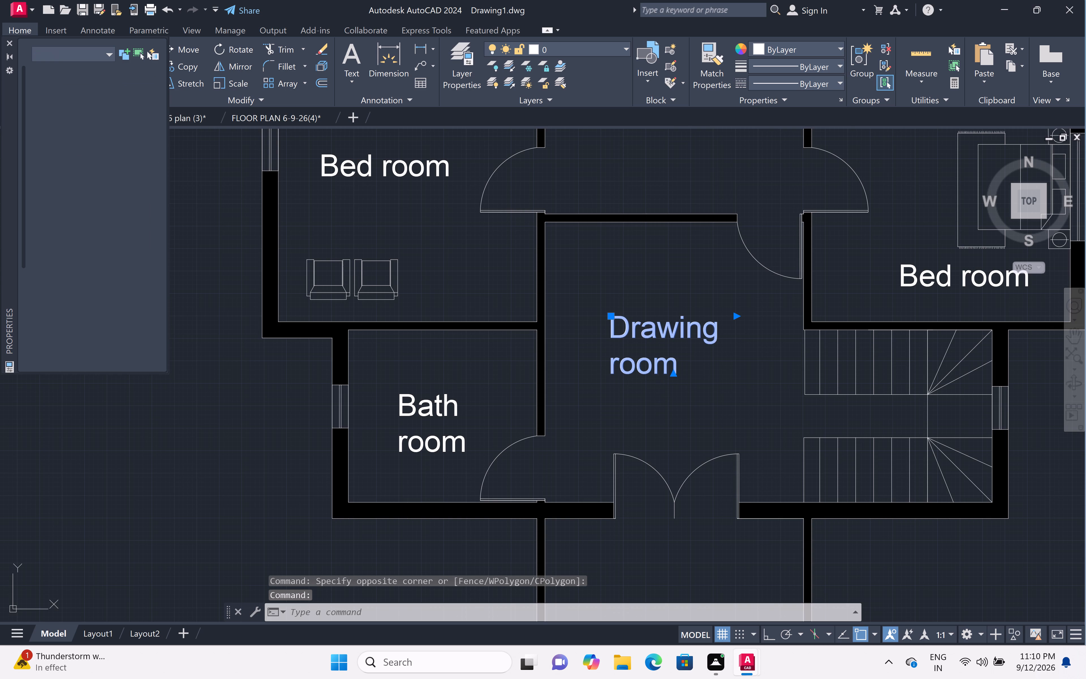
Add the multiline text "Veranda" in the square space outside the double entrance door, below the drawing room.
scroll(659, 372, down, 4)
scroll(659, 371, up, 2)
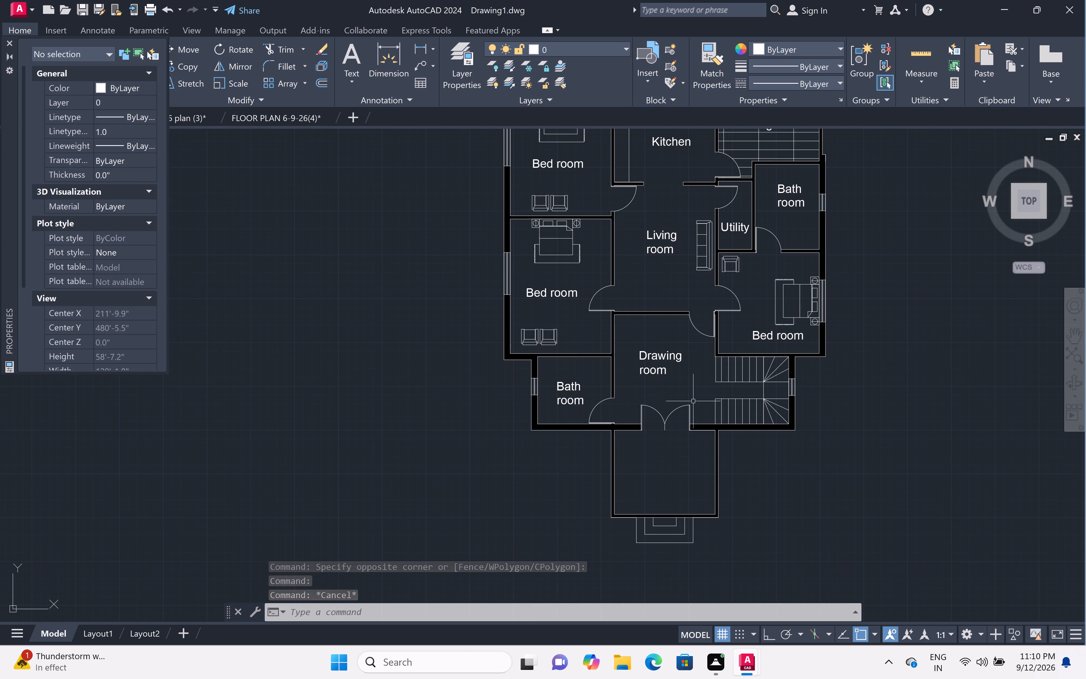
scroll(673, 479, up, 3)
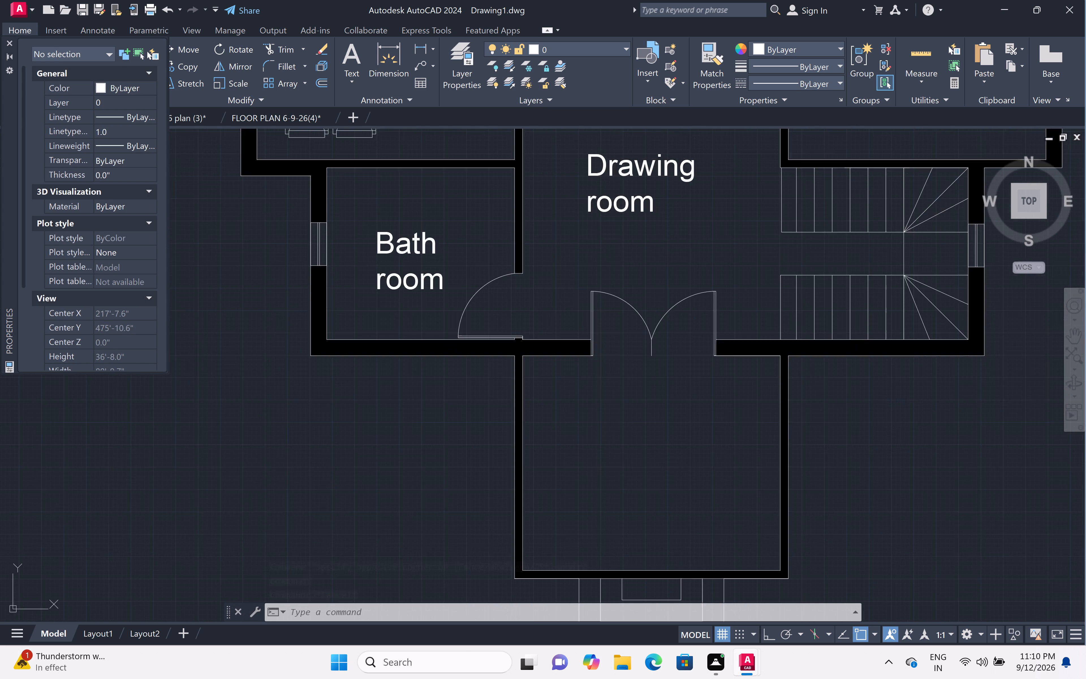
scroll(698, 484, down, 1)
key(n)
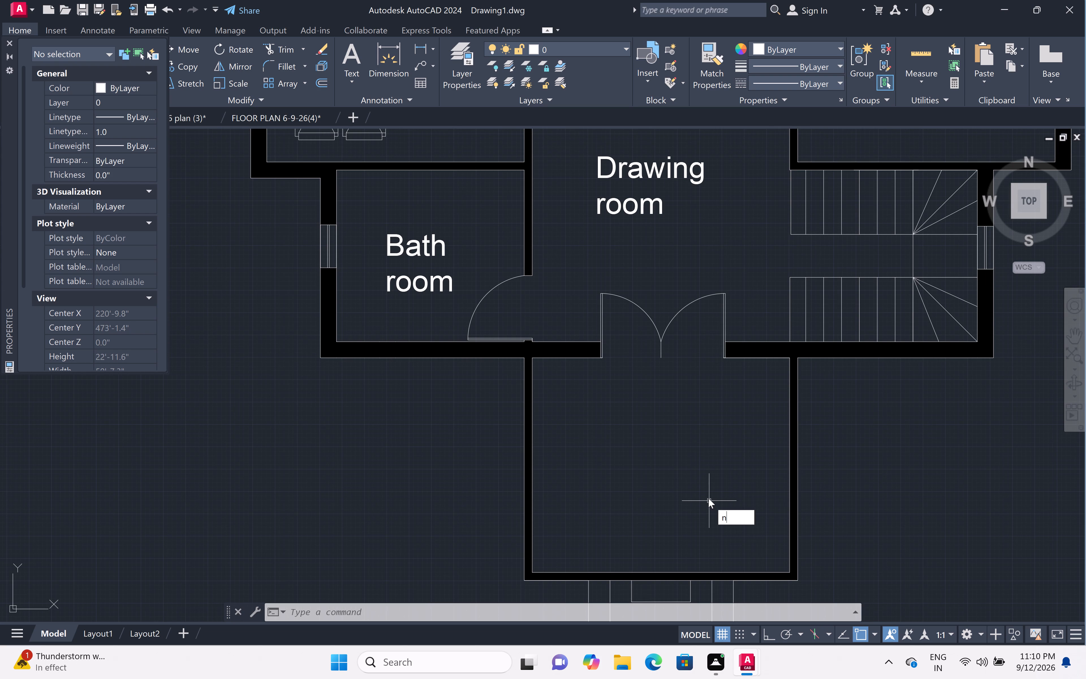
key(BackSpace)
key(m)
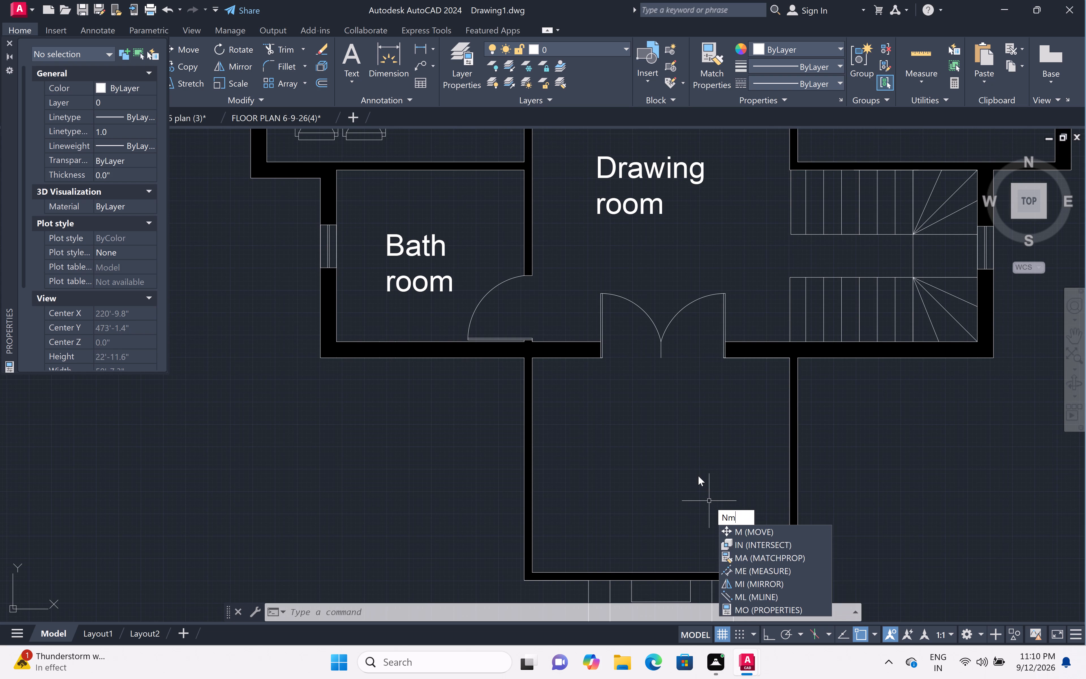
key(t)
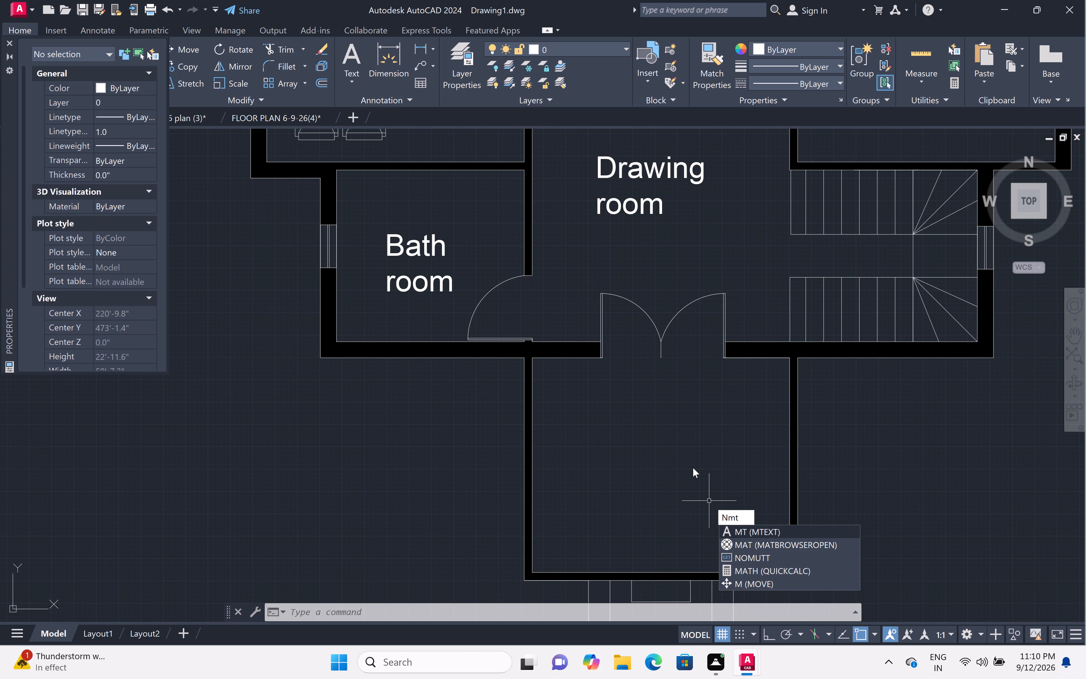
key(BackSpace)
key(BackSpace)
key(BackSpace)
text(mt)
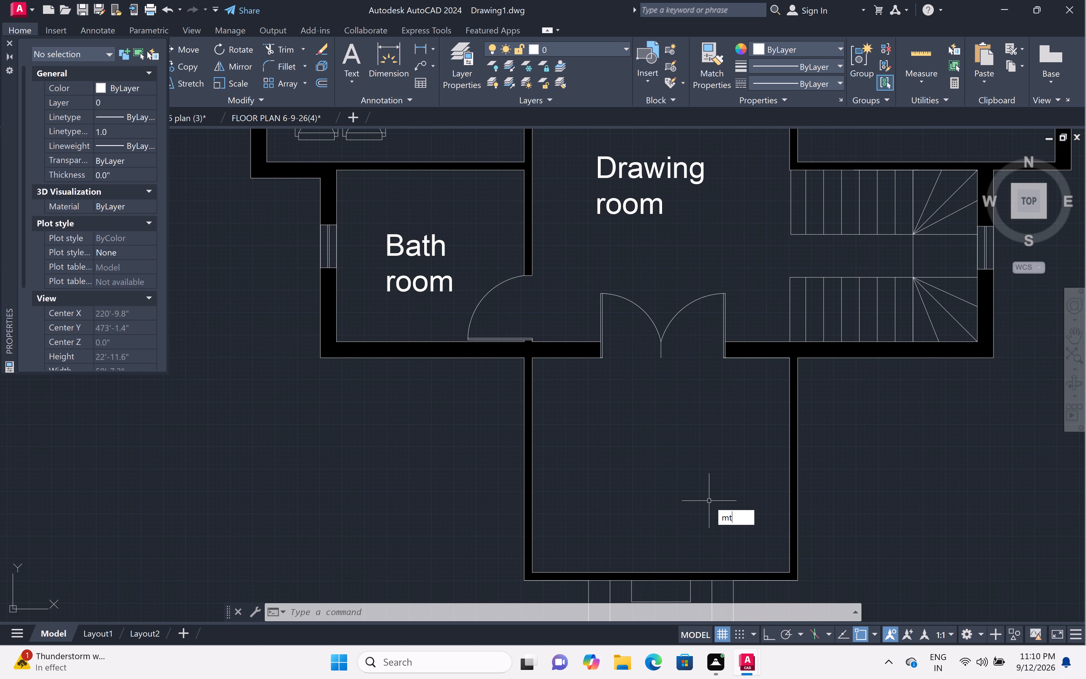
key(space)
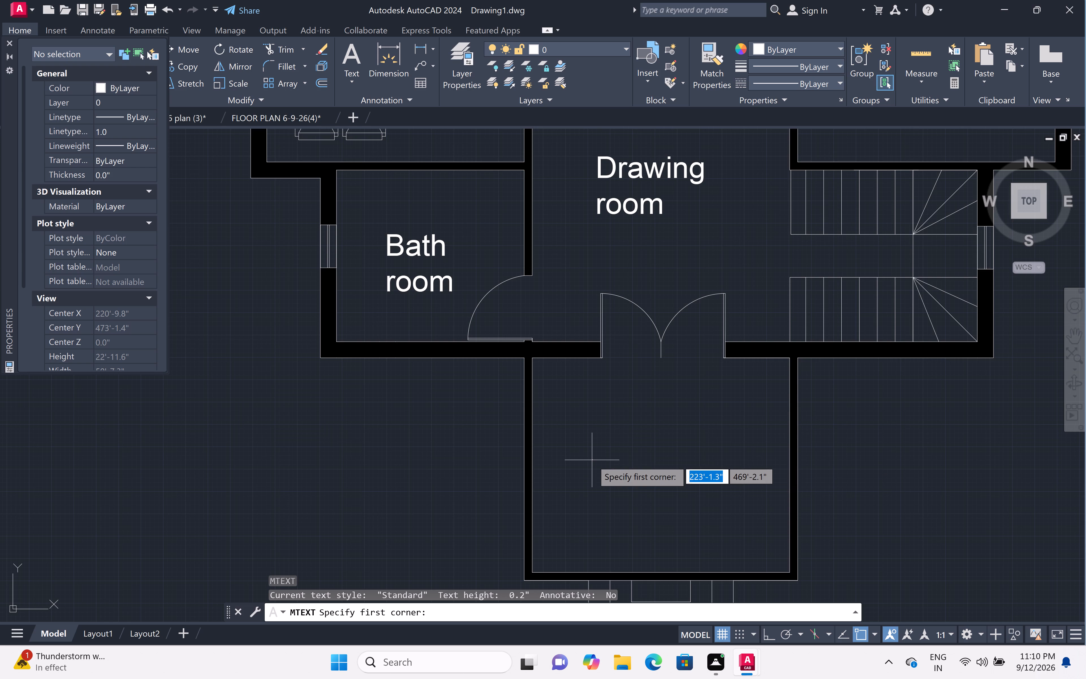
double_click(597, 452)
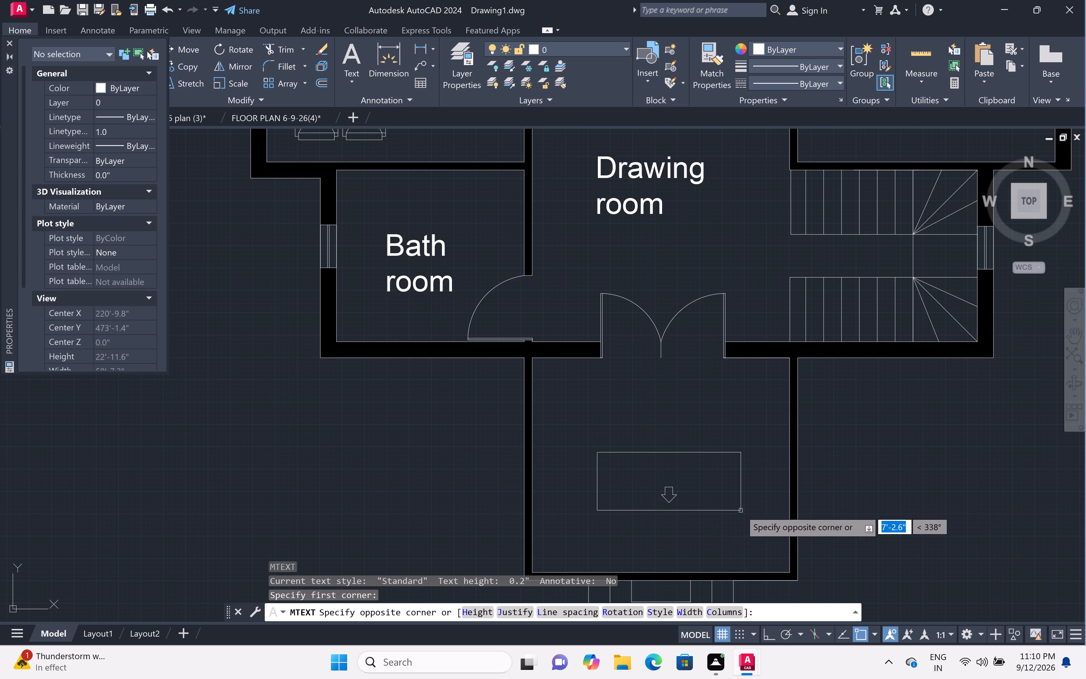
click(741, 510)
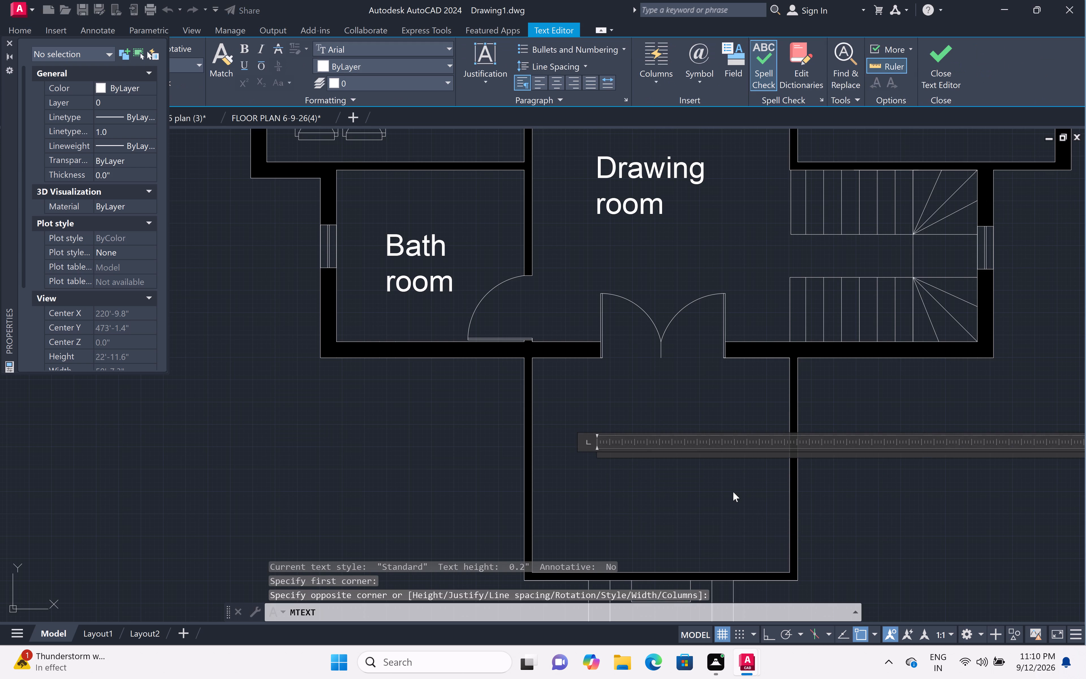
key(shift+v)
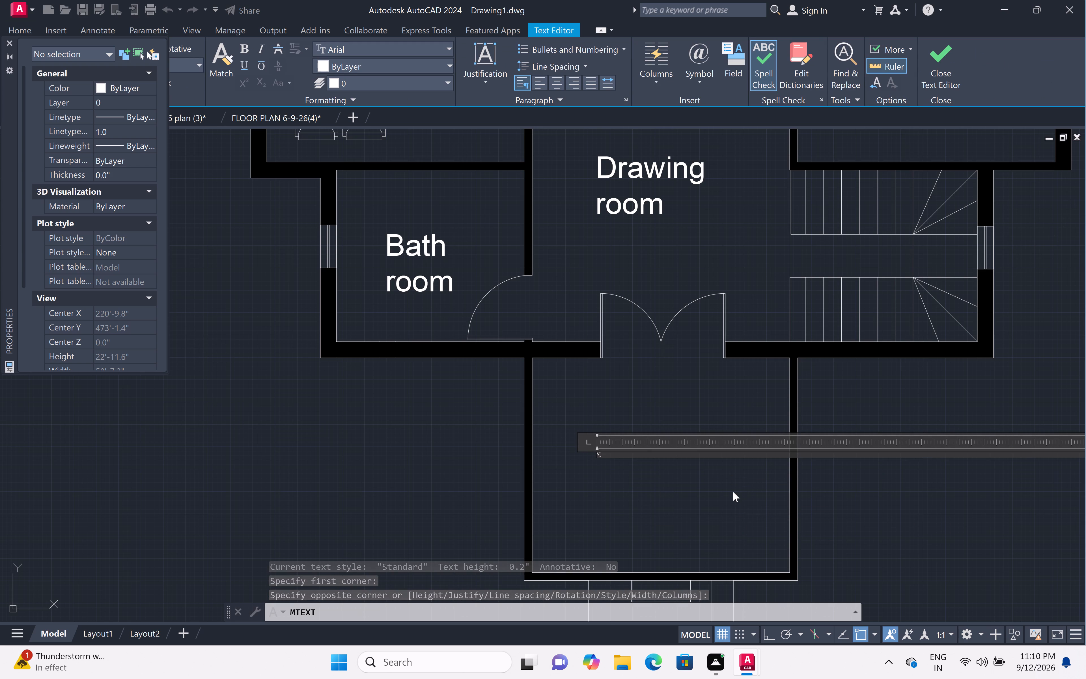
text(era)
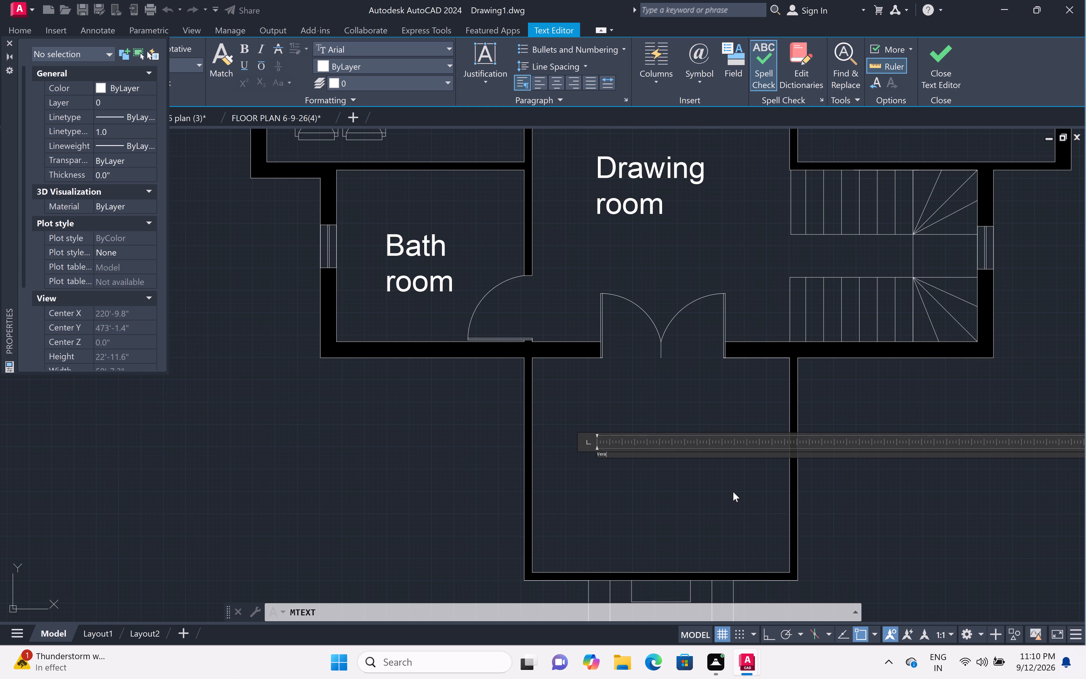
key(n)
text(da)
click(645, 482)
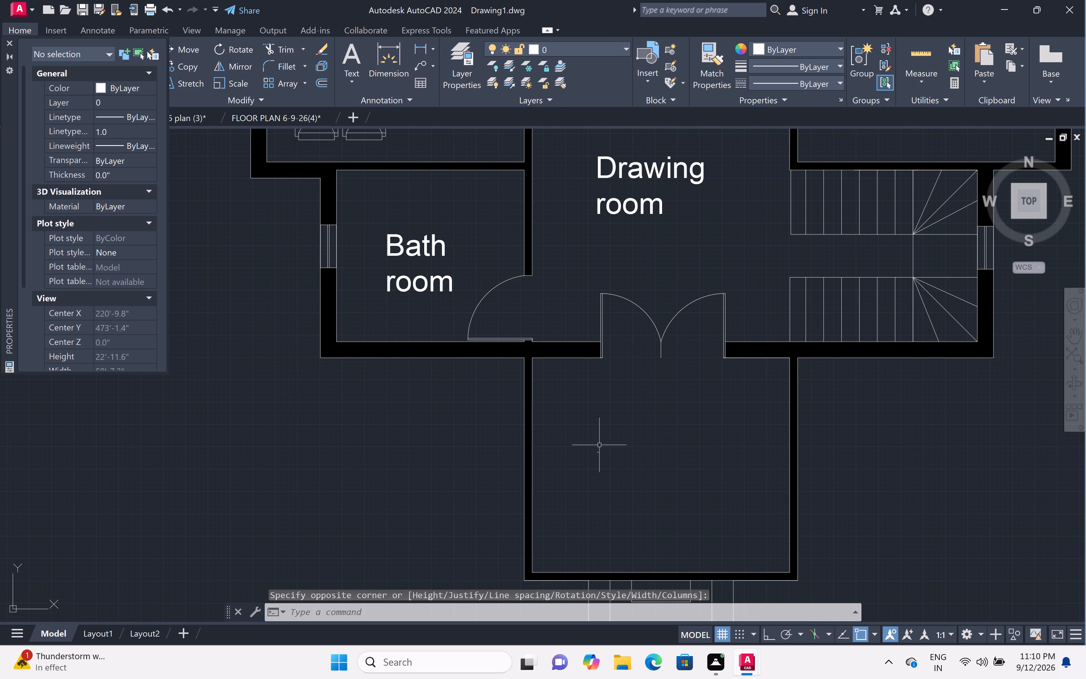
Set the text height of the "Veranda" label to 1'.
click(570, 433)
click(632, 484)
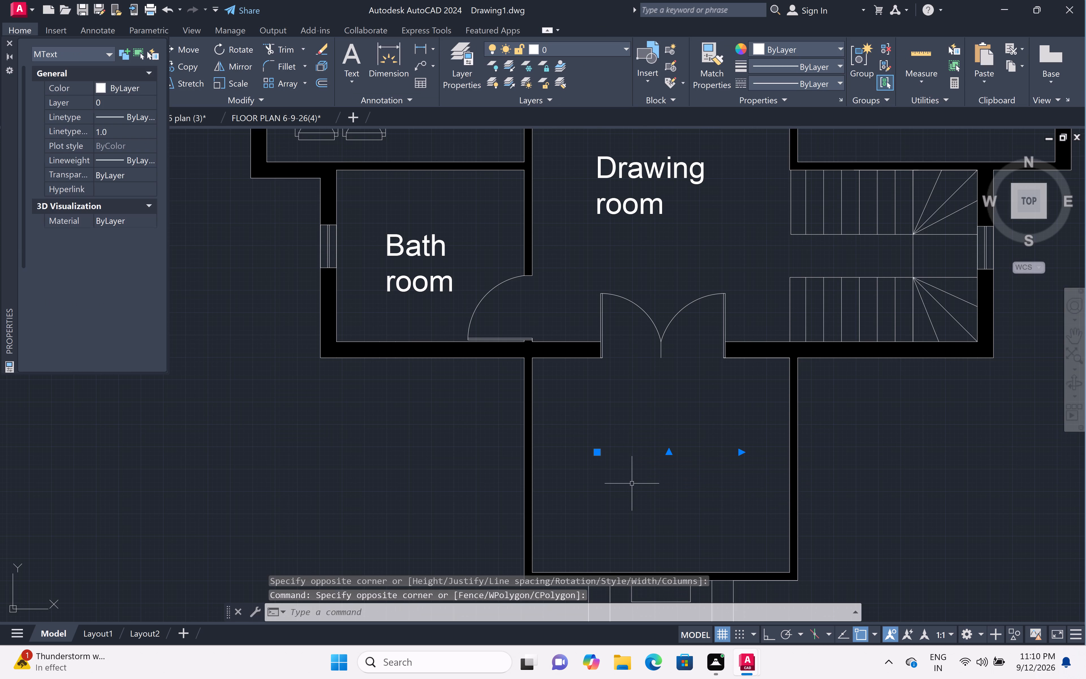
click(118, 322)
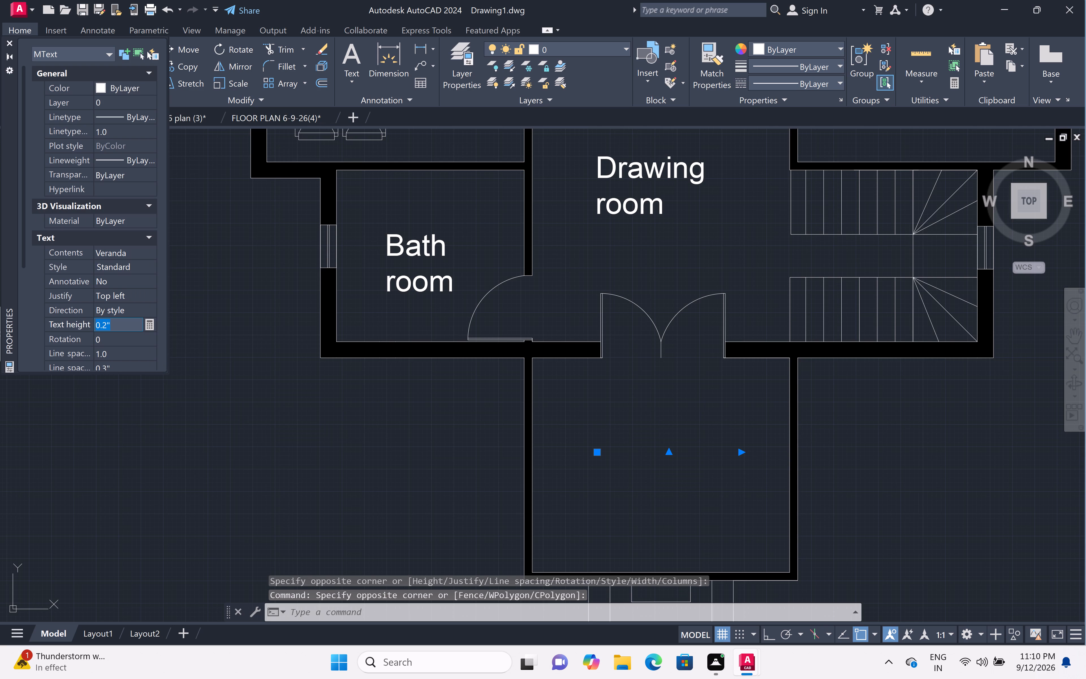
key(BackSpace)
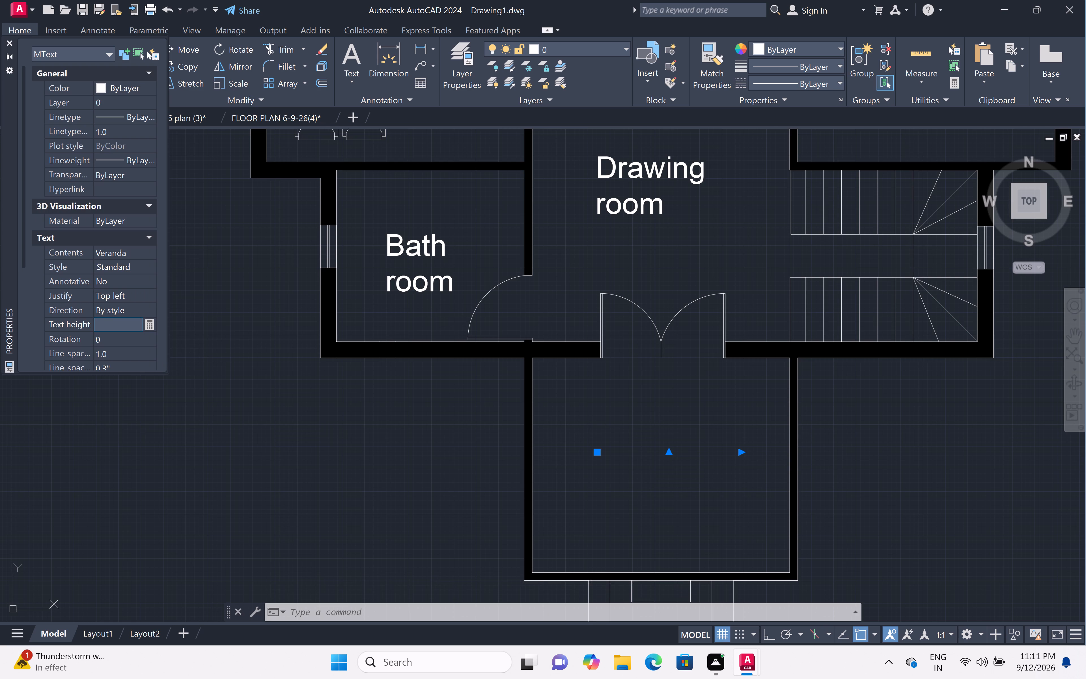
key(1)
key(apostrophe)
key(space)
click(650, 508)
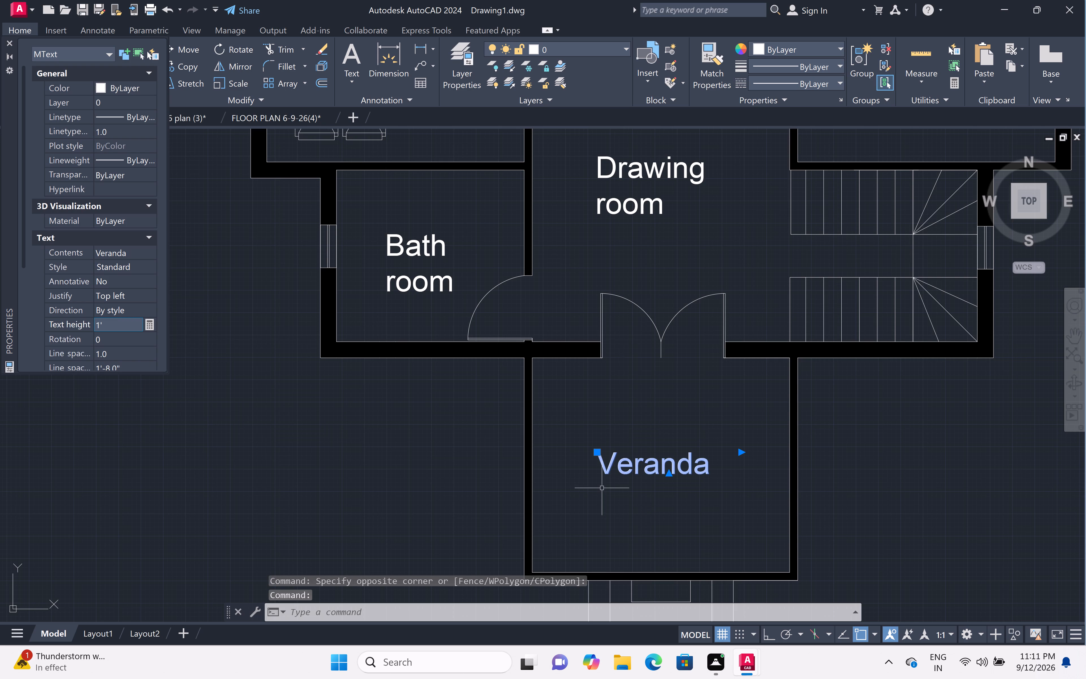
key(Escape)
Examine the whole floor plan and its room labels, from the veranda up to the bedrooms, kitchen and sitting area.
scroll(675, 476, down, 4)
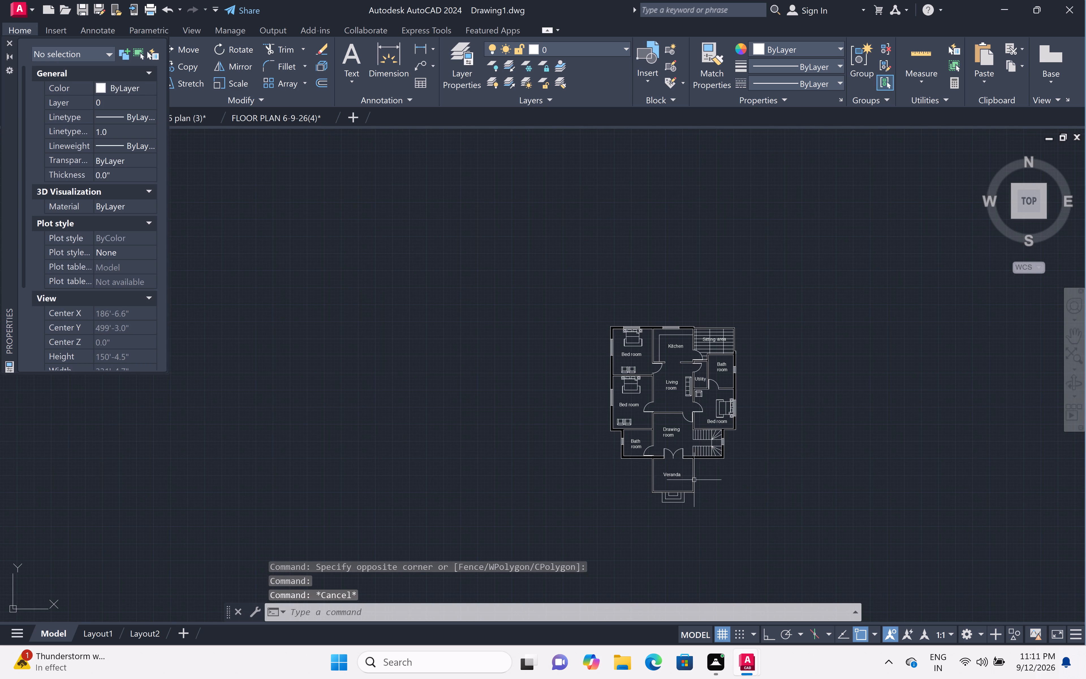
scroll(659, 477, up, 4)
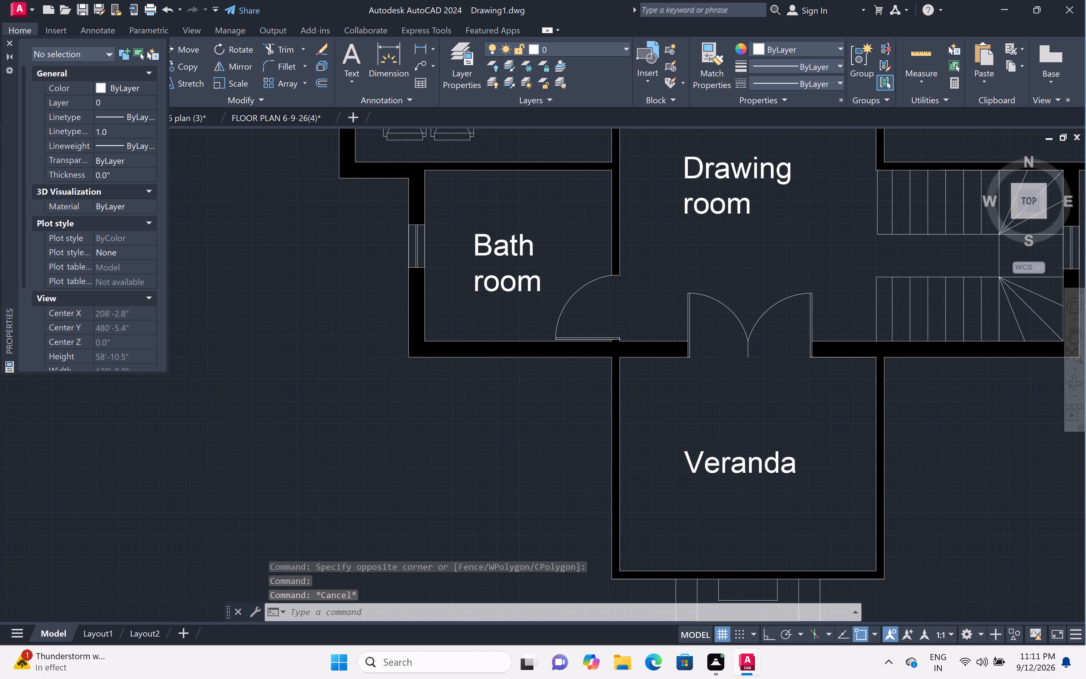
middle_drag(765, 492, 733, 483)
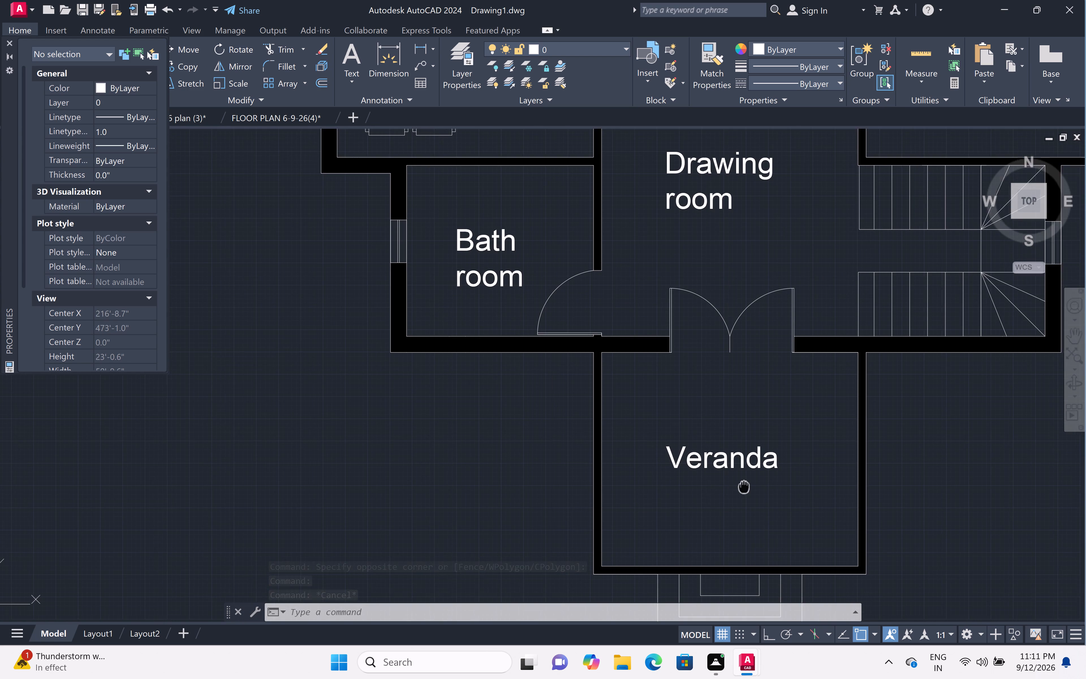
middle_drag(733, 483, 732, 483)
scroll(732, 480, down, 3)
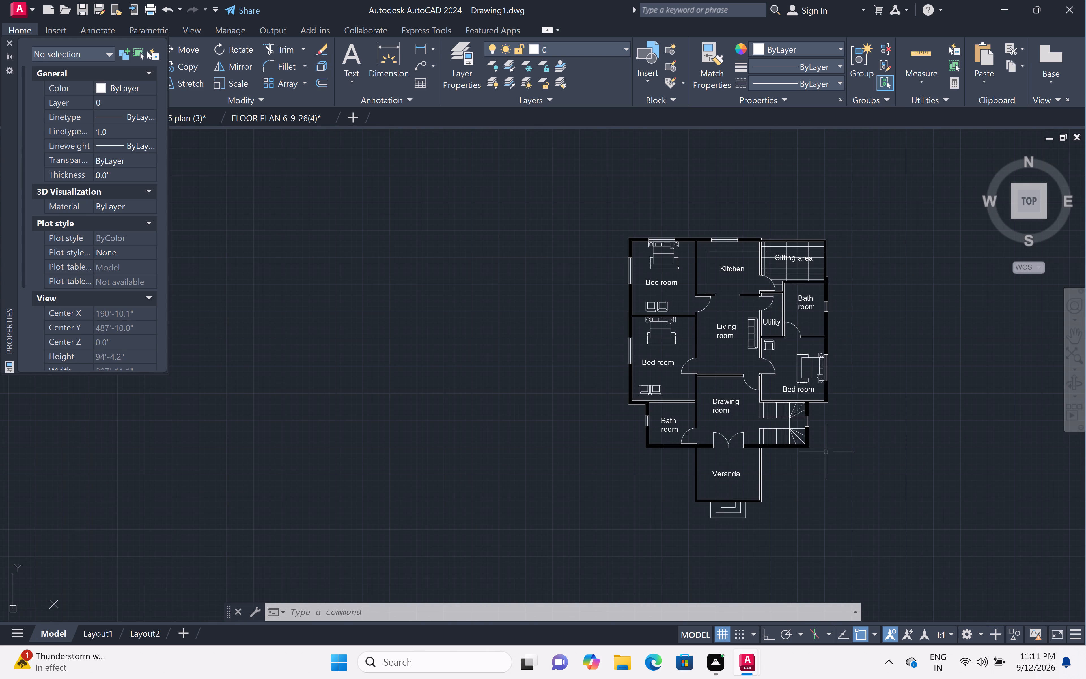
middle_drag(823, 453, 712, 427)
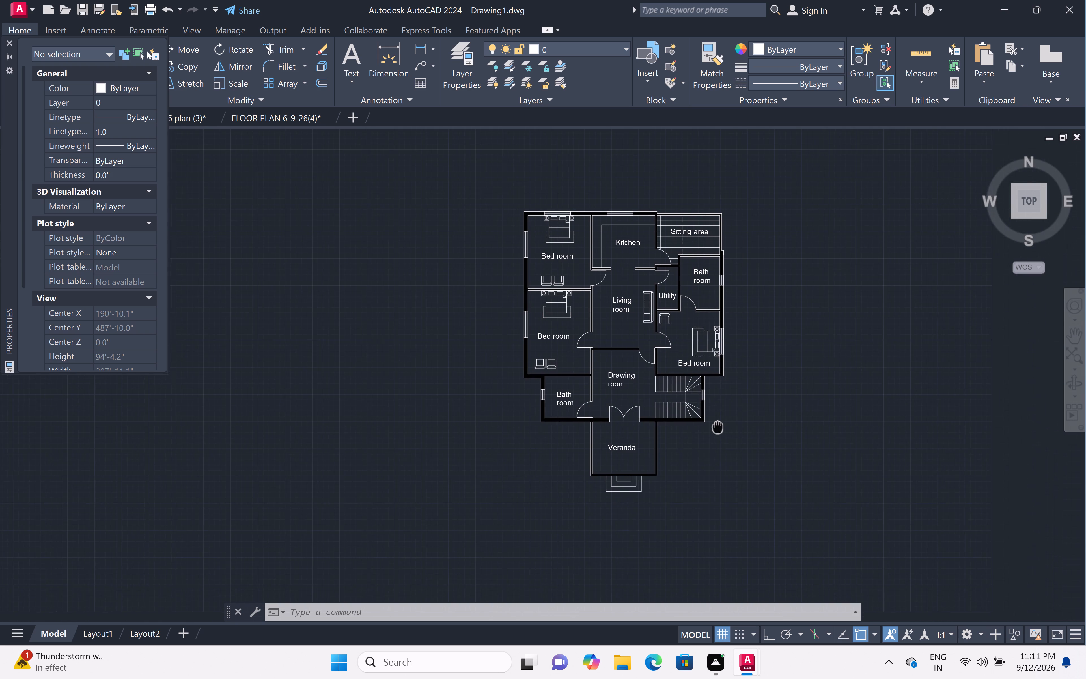
middle_drag(712, 427, 704, 415)
middle_click(704, 415)
middle_click(704, 415)
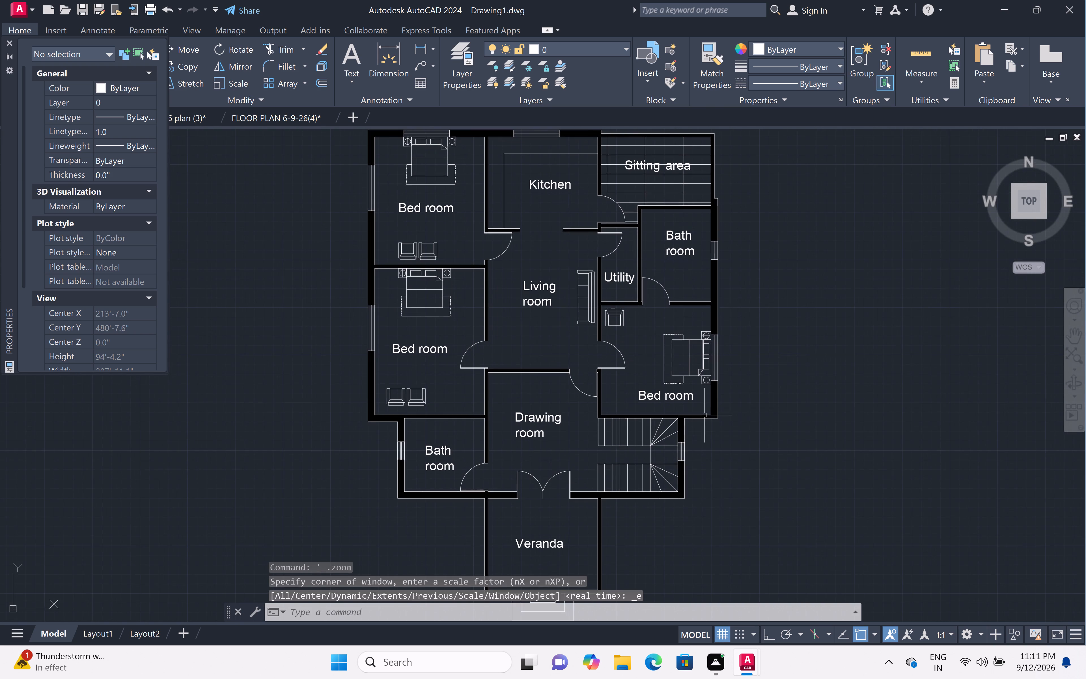
scroll(704, 415, down, 1)
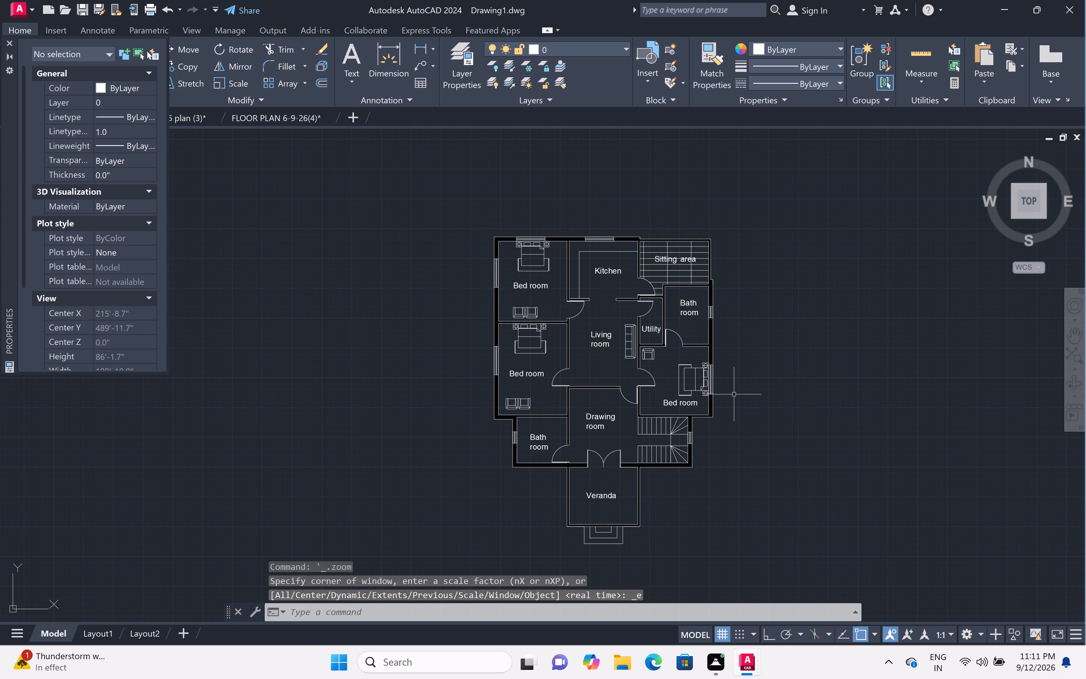
scroll(727, 411, up, 1)
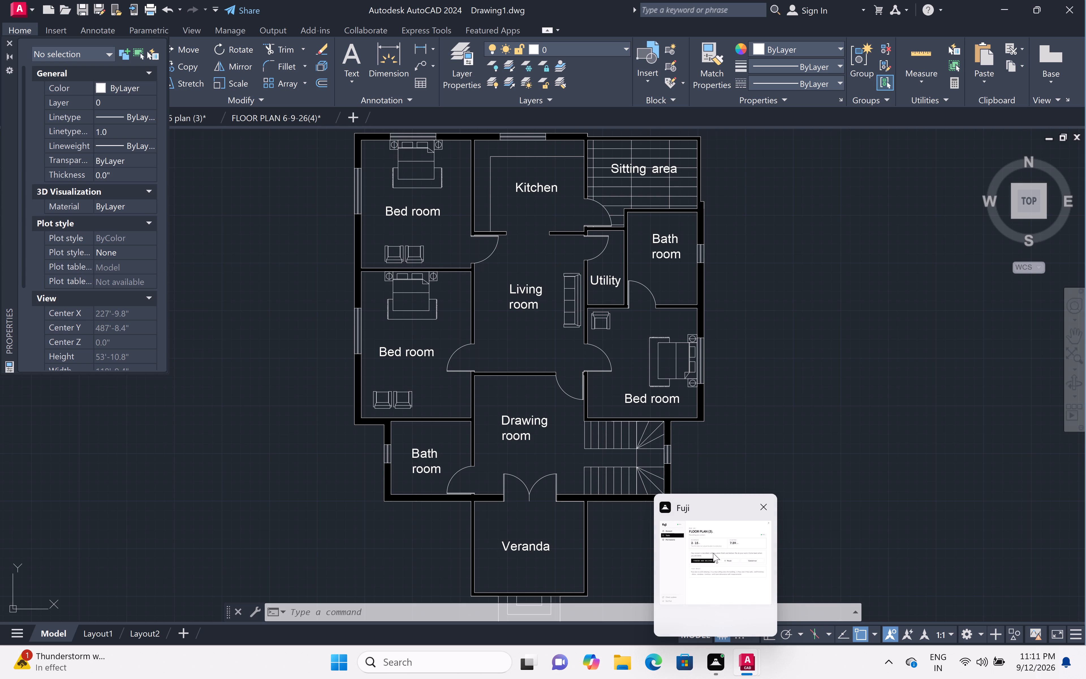
scroll(815, 371, down, 2)
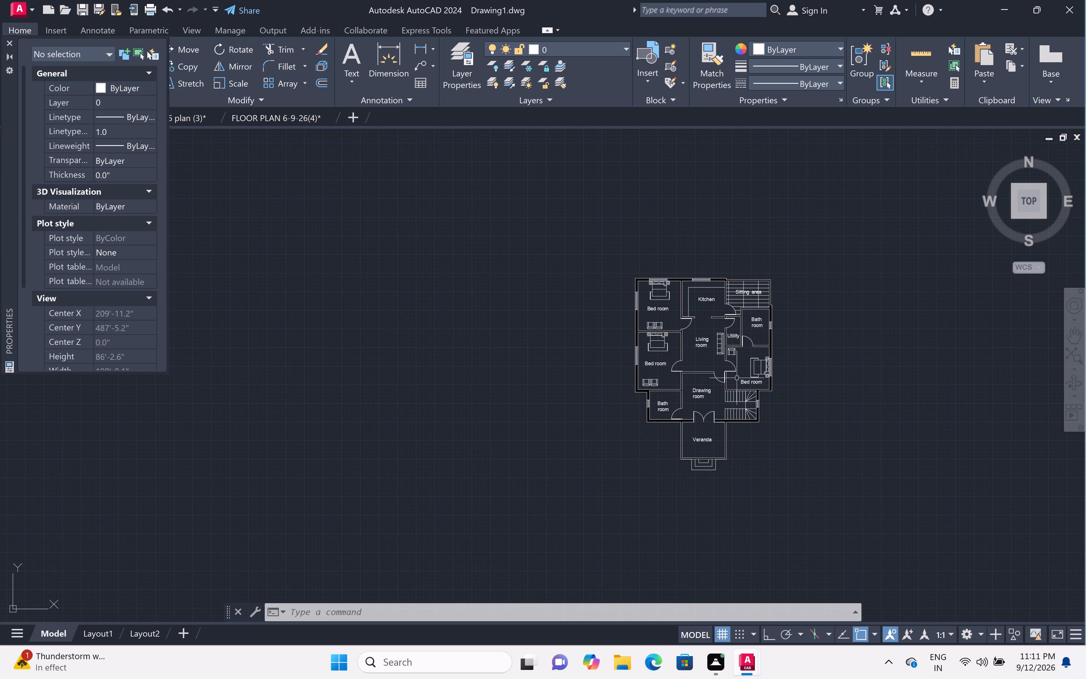
scroll(716, 366, up, 6)
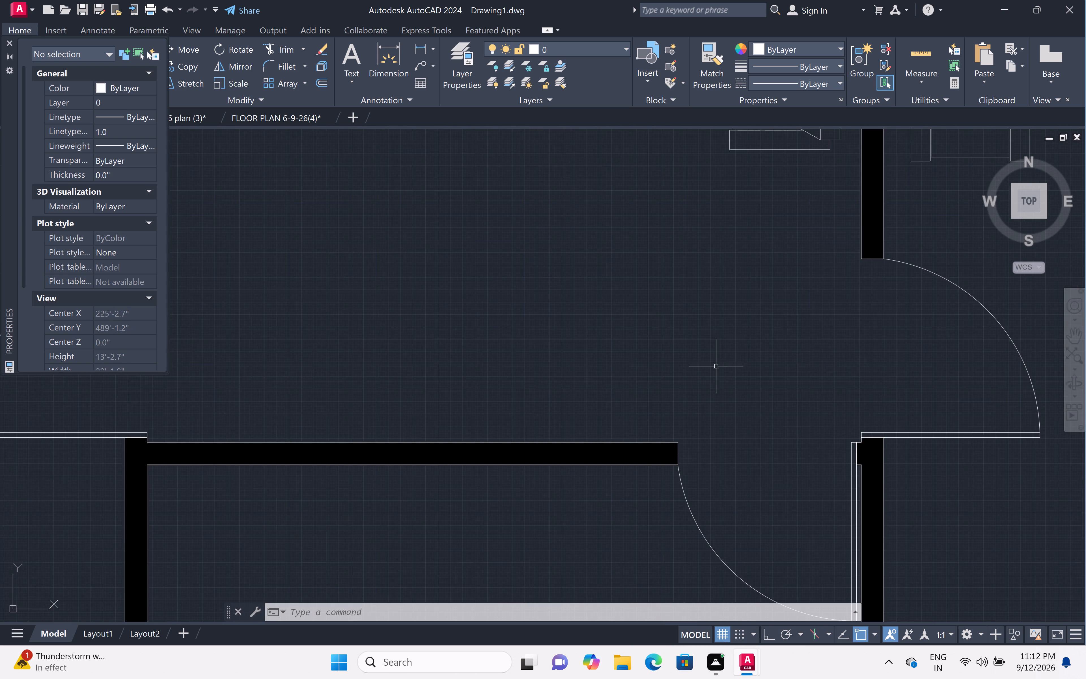
scroll(716, 366, down, 5)
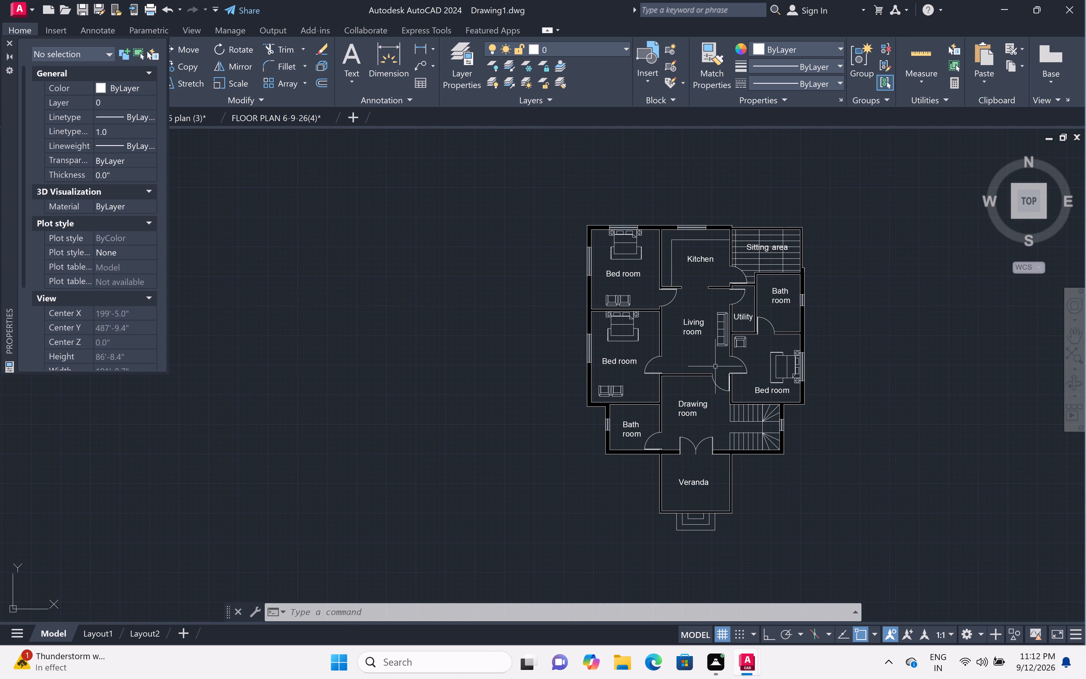
middle_drag(715, 366, 611, 355)
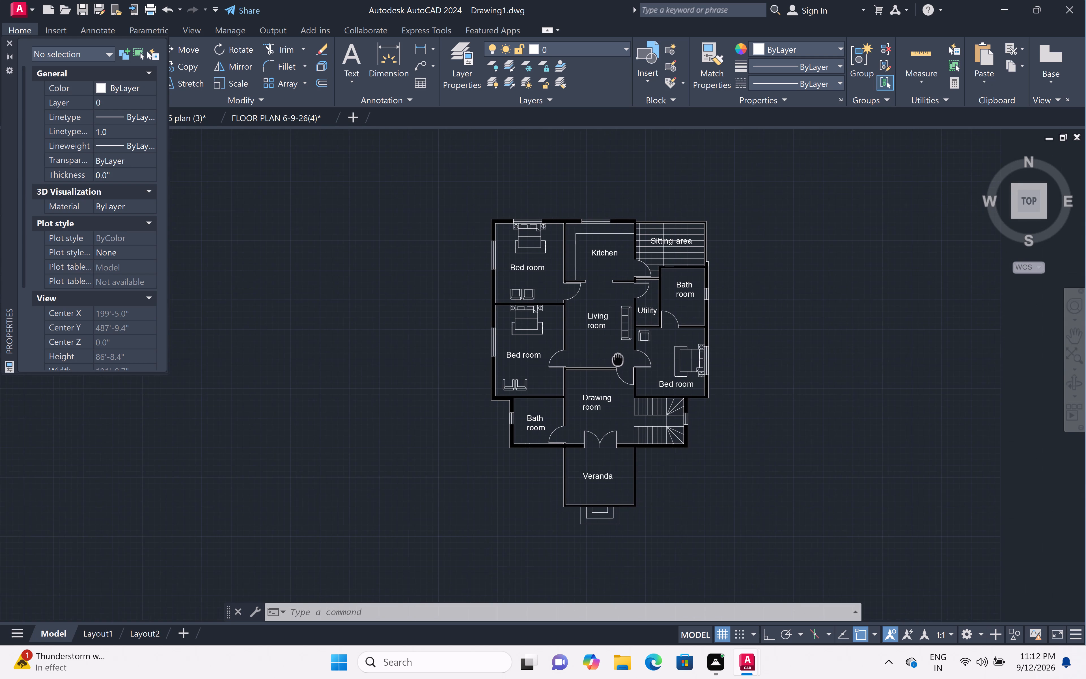
middle_drag(611, 355, 609, 354)
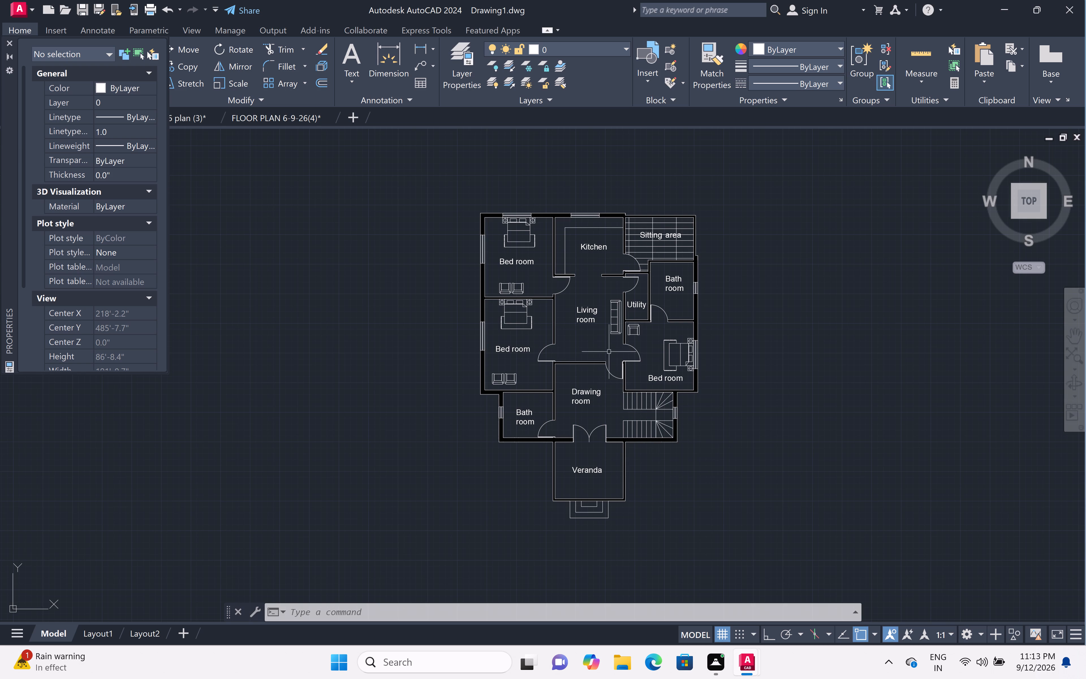
middle_drag(609, 345, 617, 366)
scroll(617, 366, up, 1)
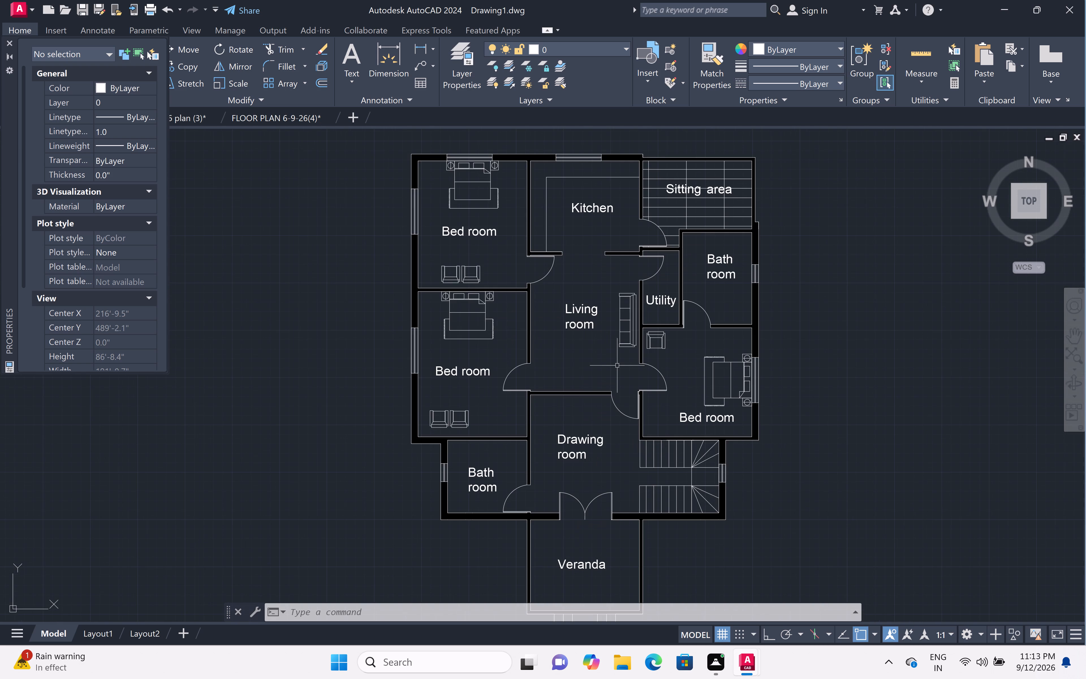
middle_drag(603, 364, 603, 377)
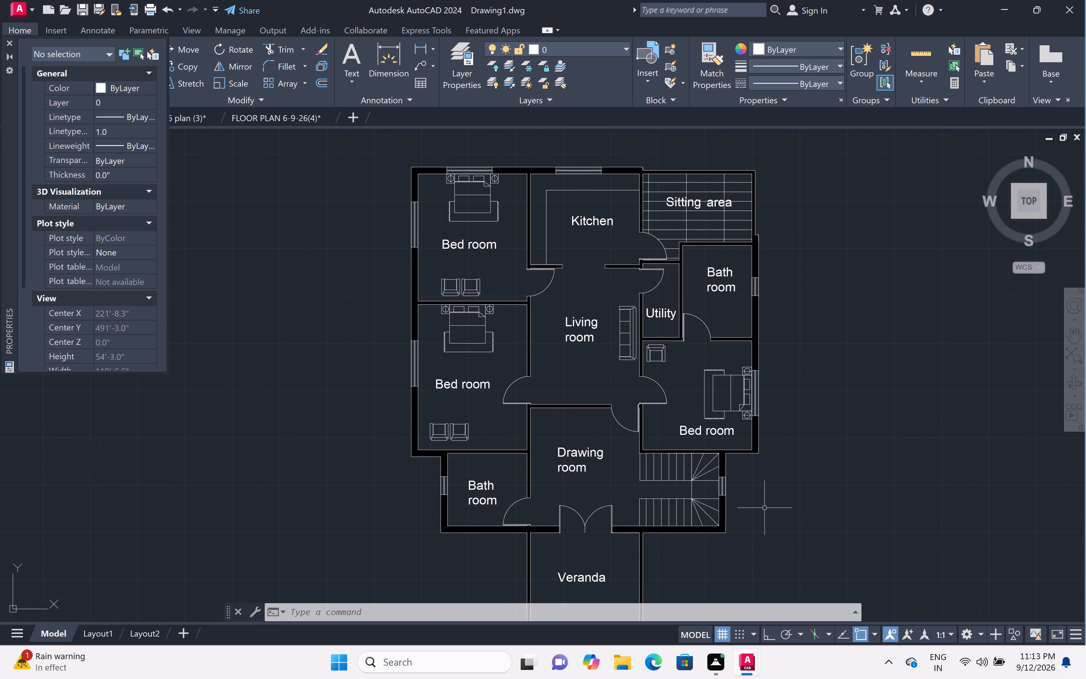
scroll(572, 278, up, 1)
middle_drag(572, 278, 572, 284)
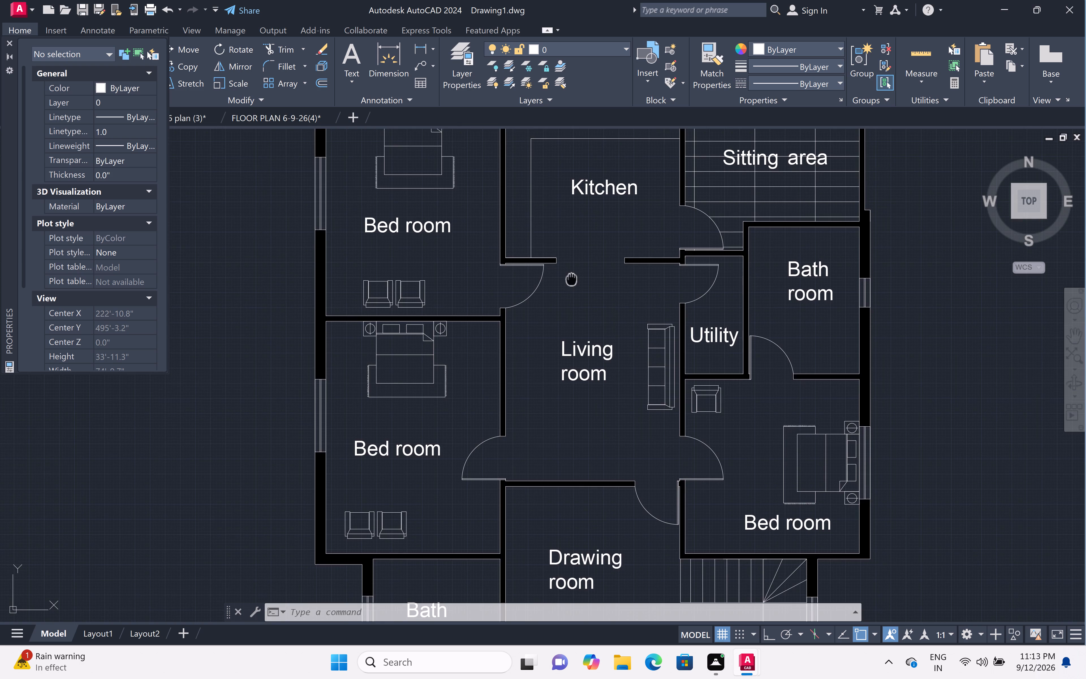
middle_drag(572, 284, 589, 391)
scroll(588, 367, down, 1)
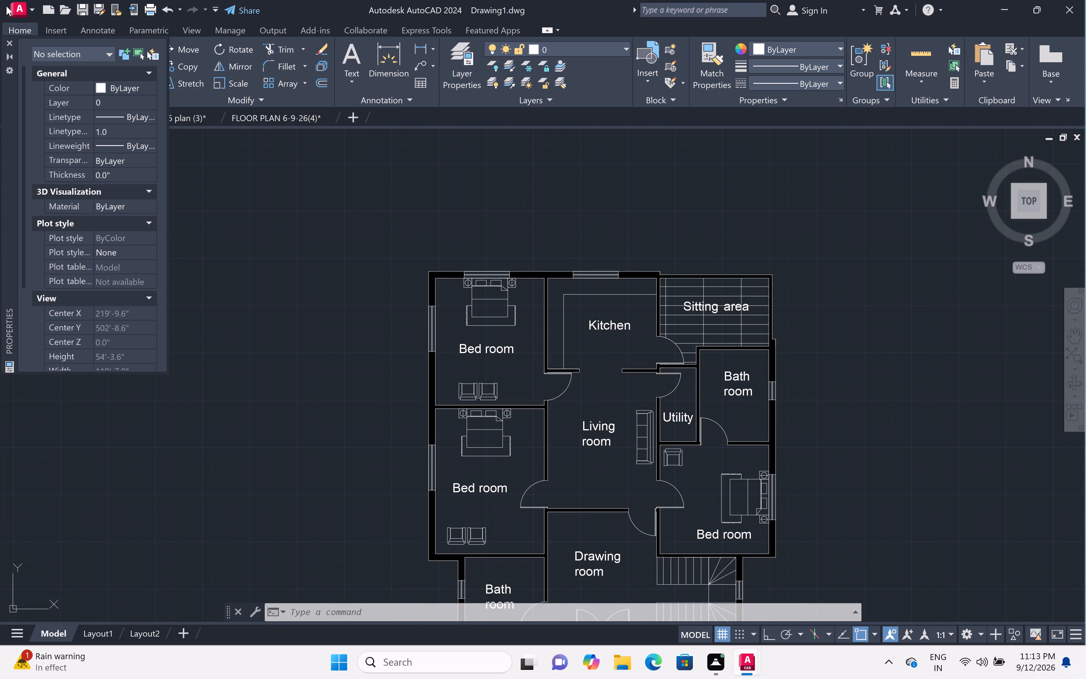
Close the Properties palette.
click(6, 44)
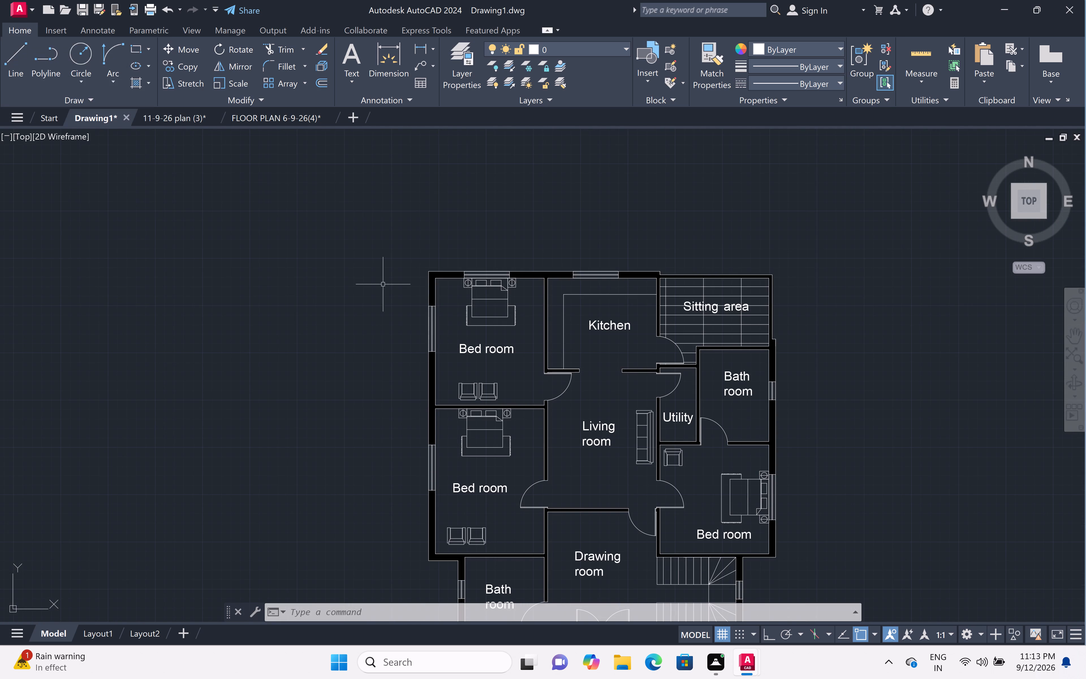
Open the Standard dimension style for modification and set its text height to 6".
scroll(428, 344, down, 1)
middle_drag(535, 396, 533, 272)
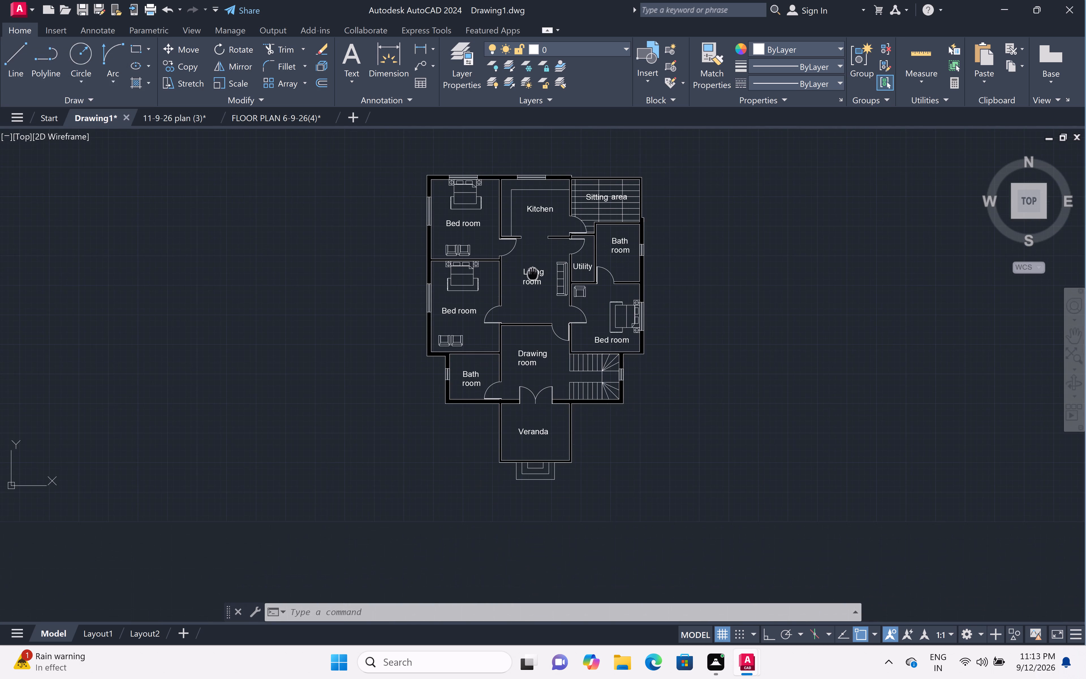
middle_drag(533, 272, 537, 299)
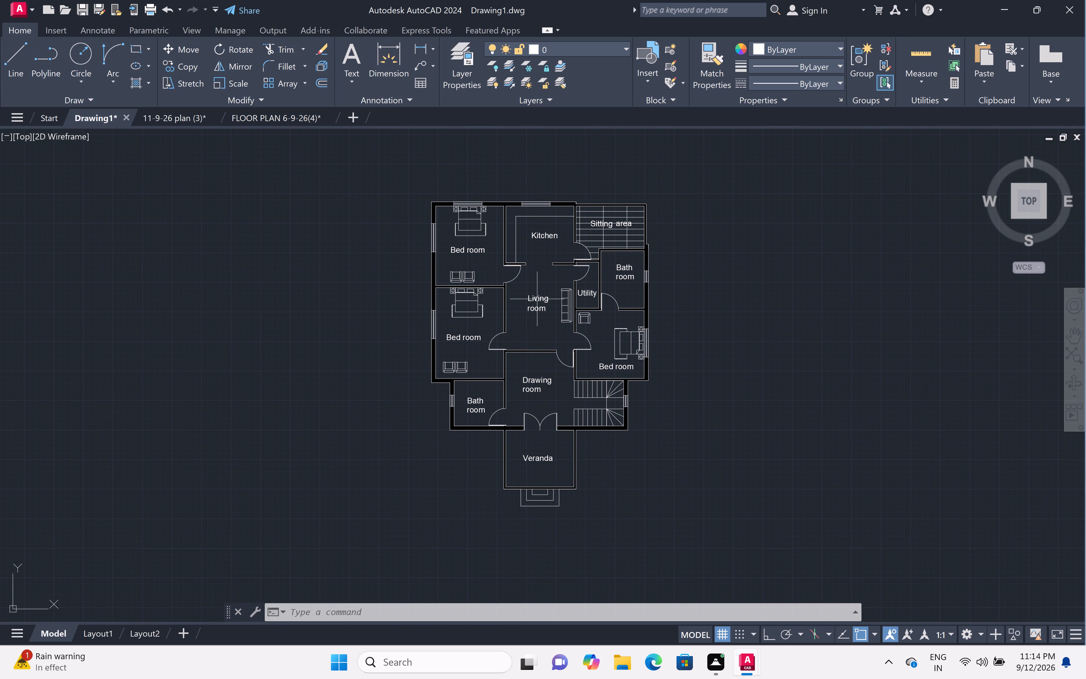
scroll(537, 299, up, 1)
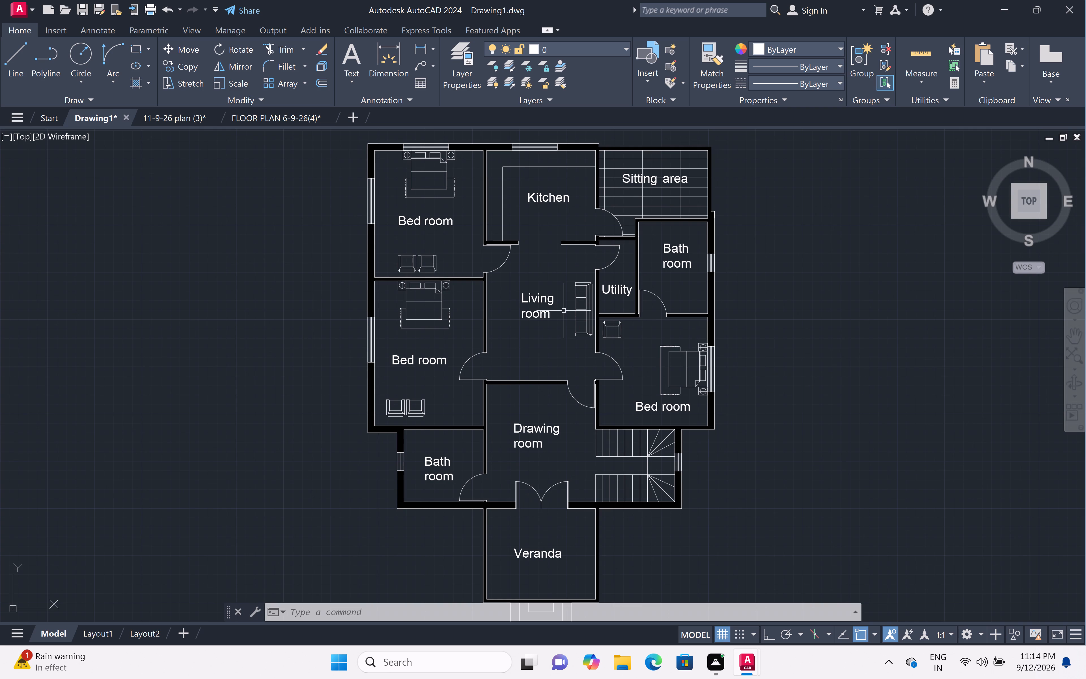
text(dim)
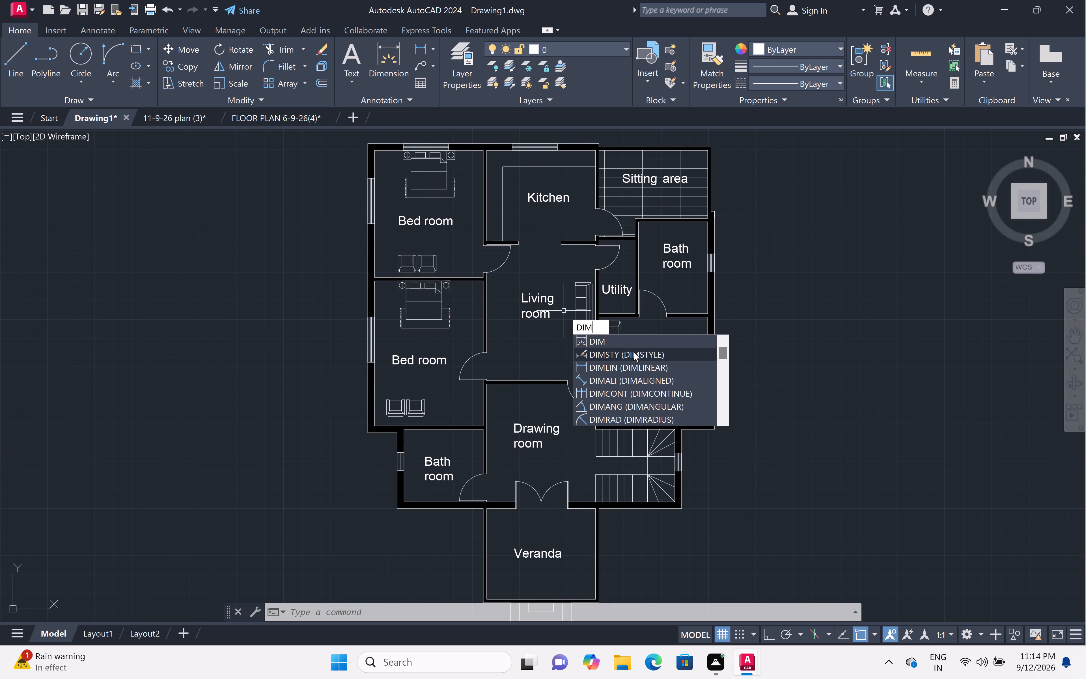
click(633, 352)
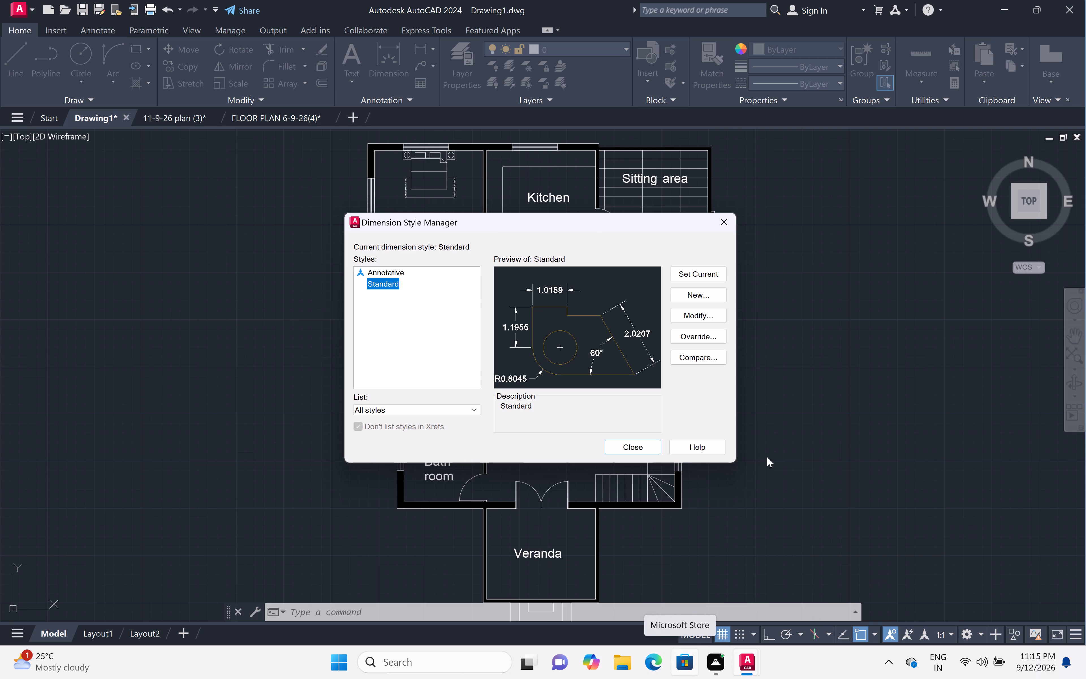
click(721, 315)
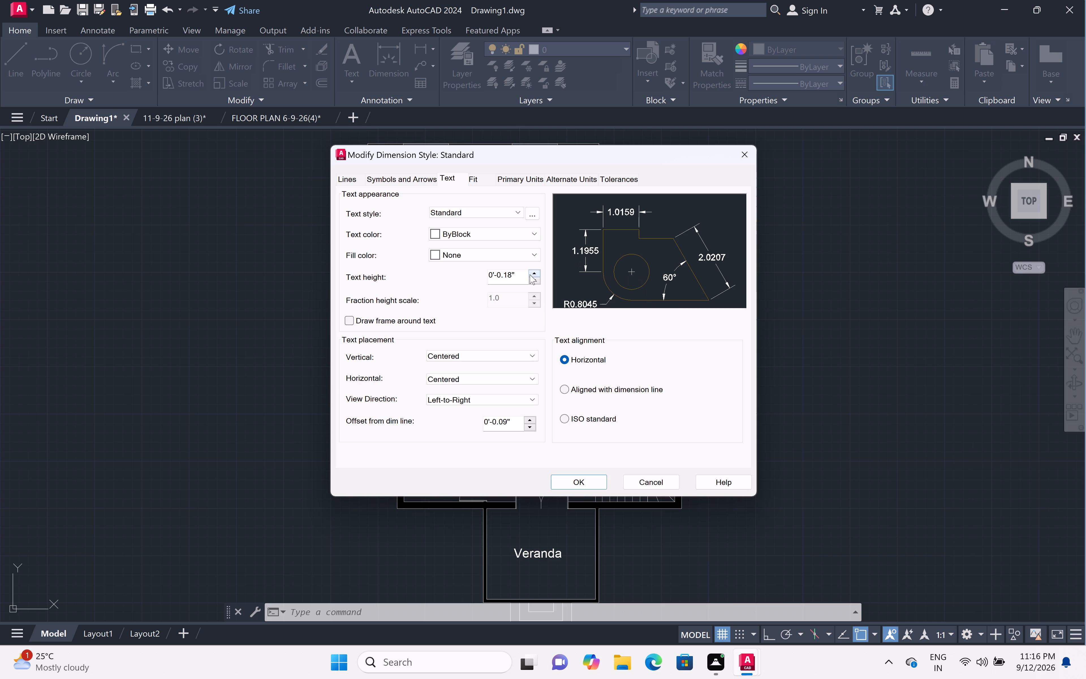
click(518, 276)
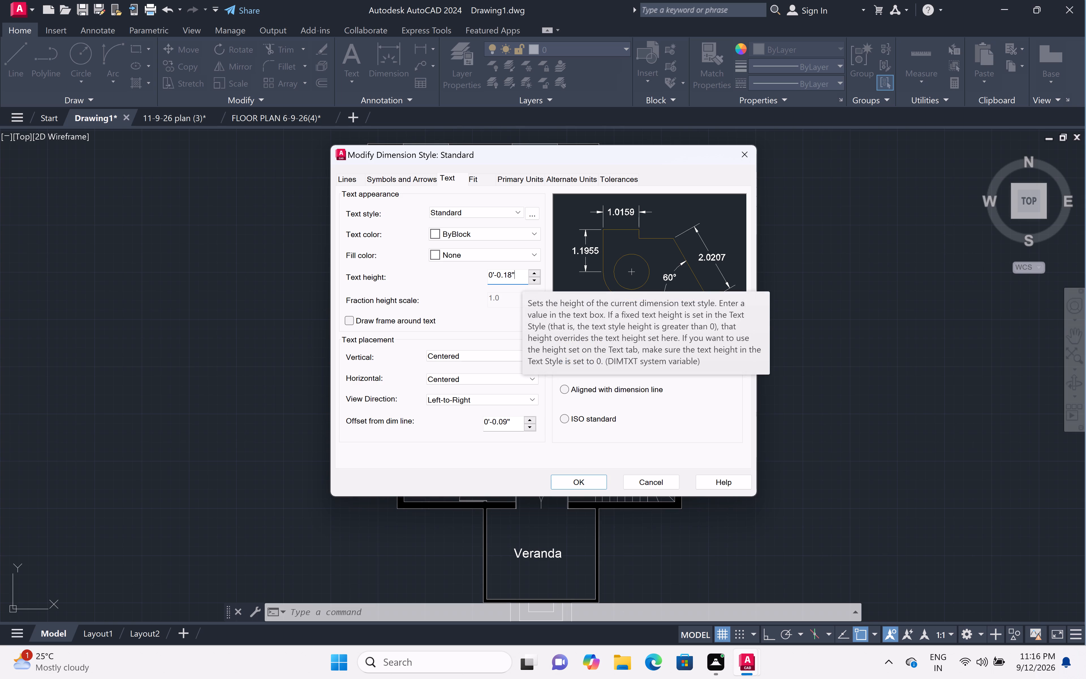
click(520, 276)
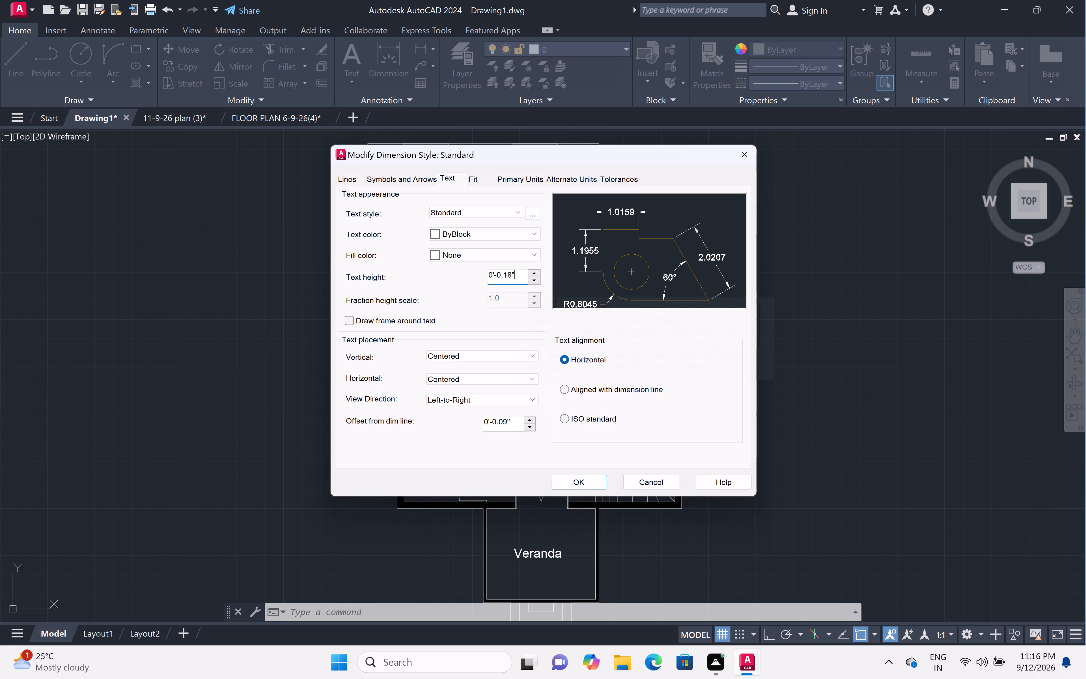
key(BackSpace)
key(BackSpace)
key(BackSpace)
key(BackSpace)
key(BackSpace)
key(BackSpace)
key(BackSpace)
key(BackSpace)
key(BackSpace)
key(BackSpace)
key(BackSpace)
key(BackSpace)
key(BackSpace)
key(BackSpace)
key(BackSpace)
key(BackSpace)
key(BackSpace)
key(6)
key(shift+quotedbl)
Open the primary units settings of the Standard dimension style.
click(524, 177)
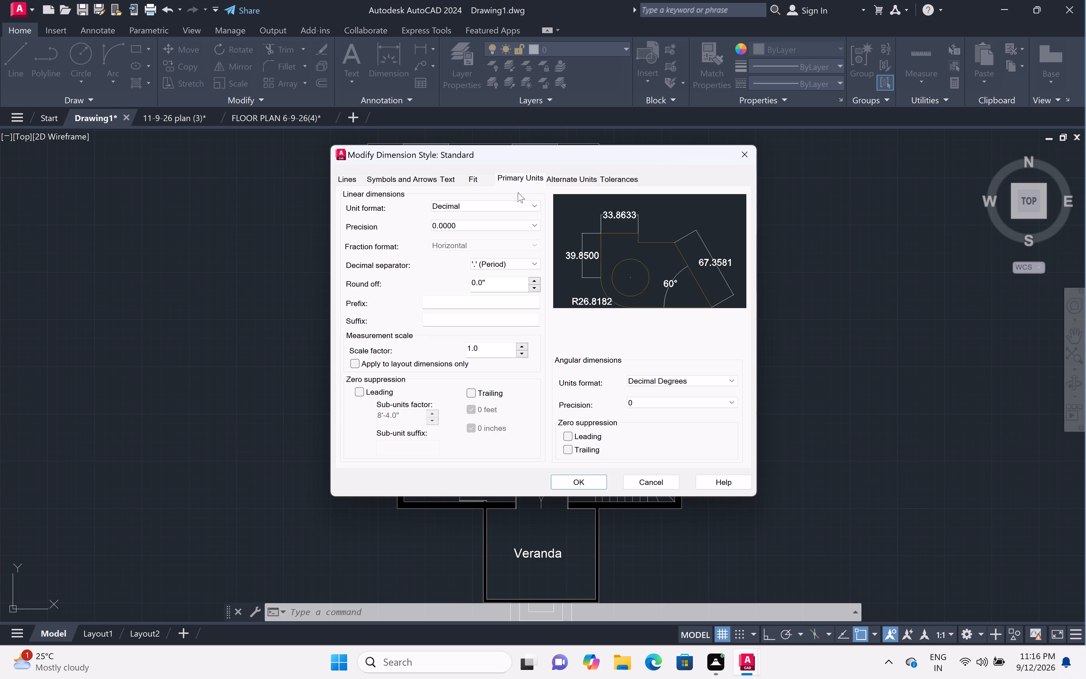
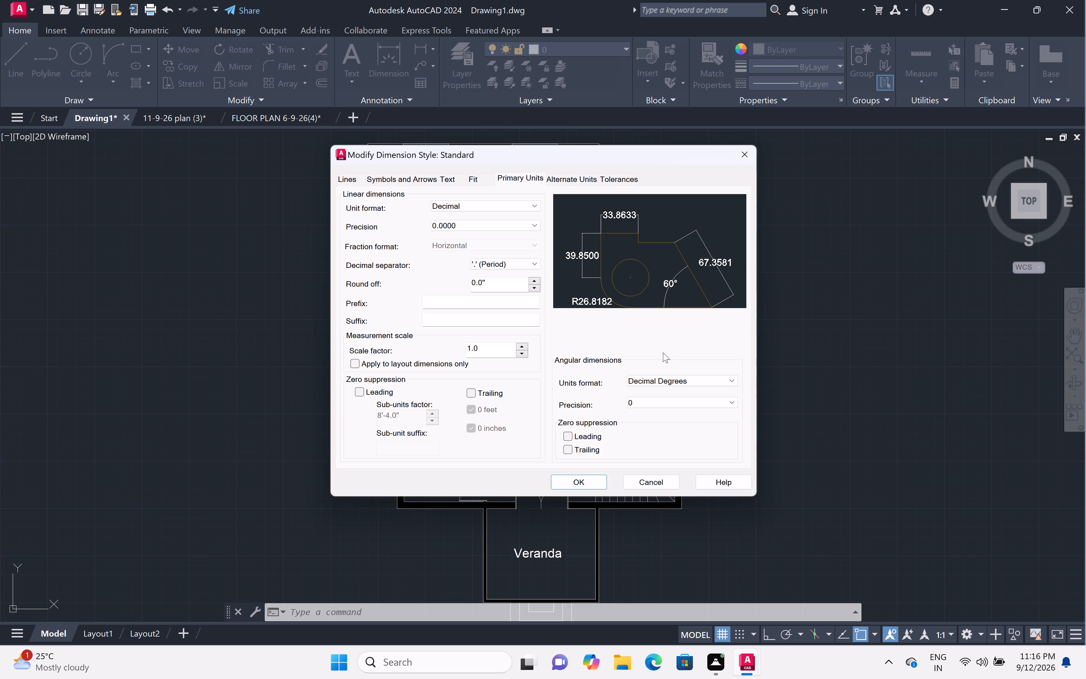
Set the Standard dimension style's primary units to Engineering format with 0'-0" precision and make the style current.
click(536, 206)
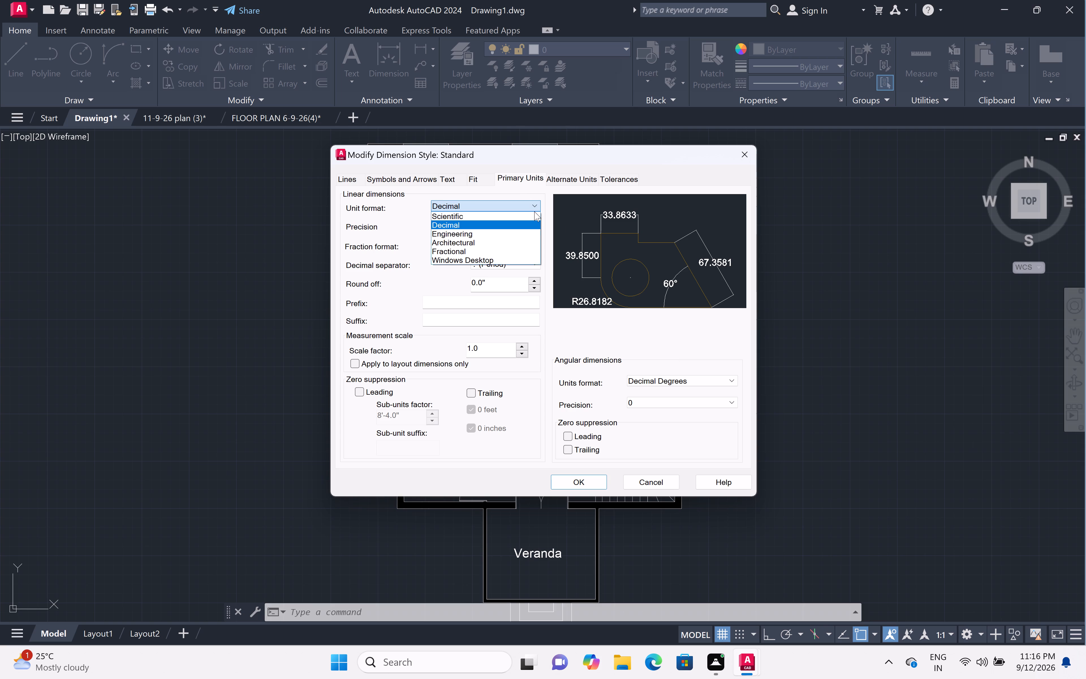
click(531, 232)
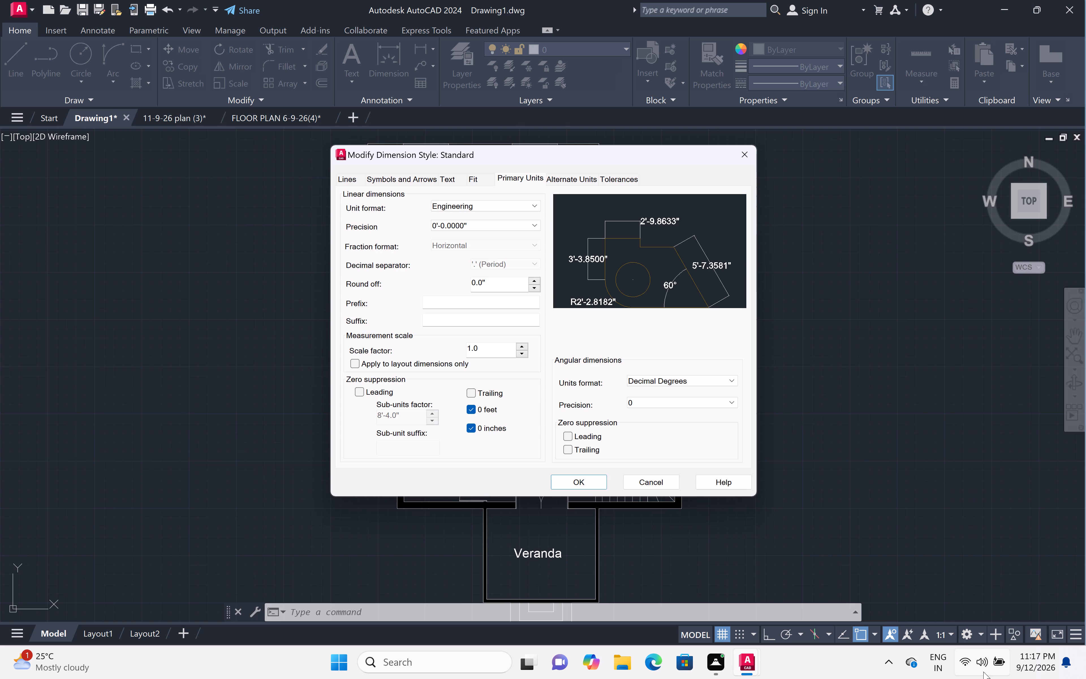
click(991, 660)
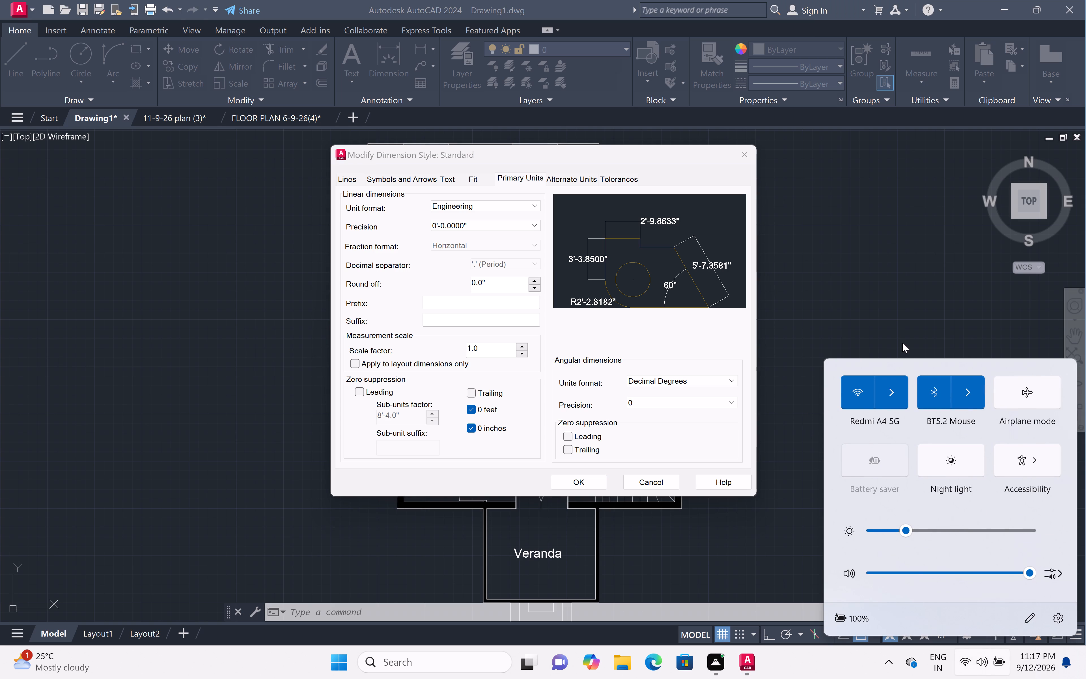
click(902, 318)
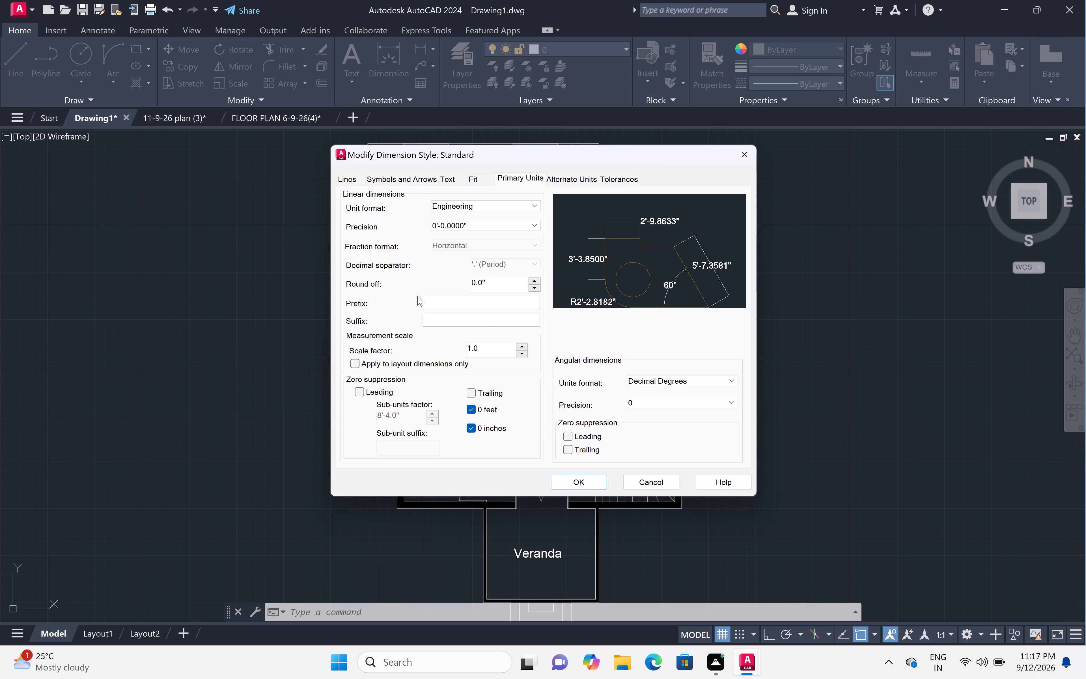
click(533, 223)
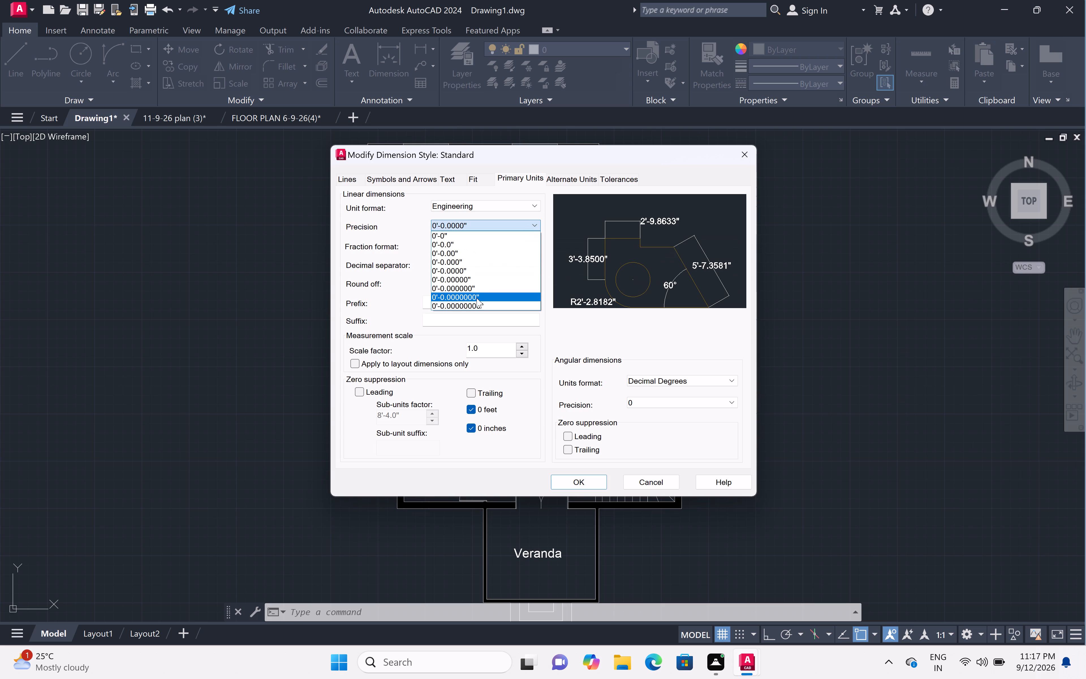
click(504, 237)
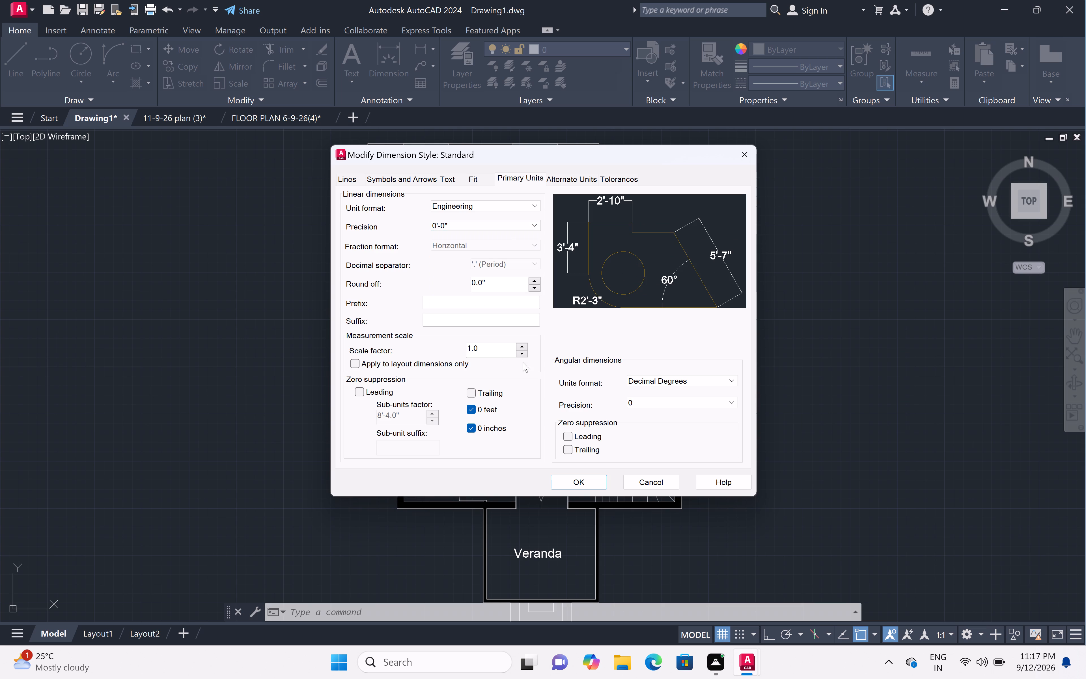
click(575, 482)
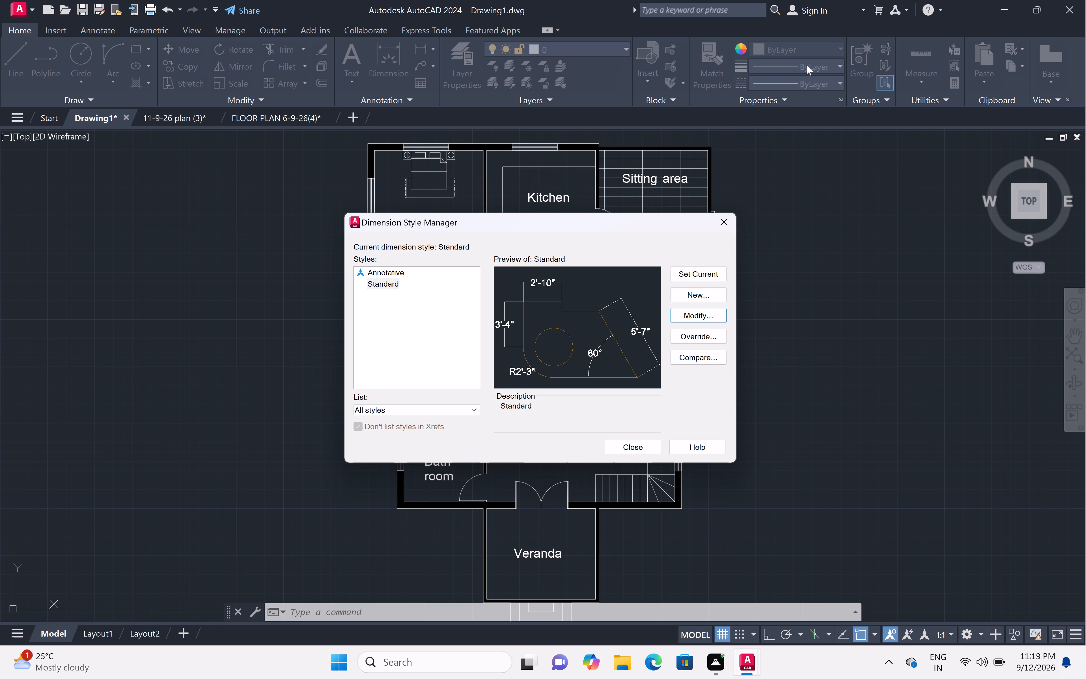
click(693, 268)
click(615, 445)
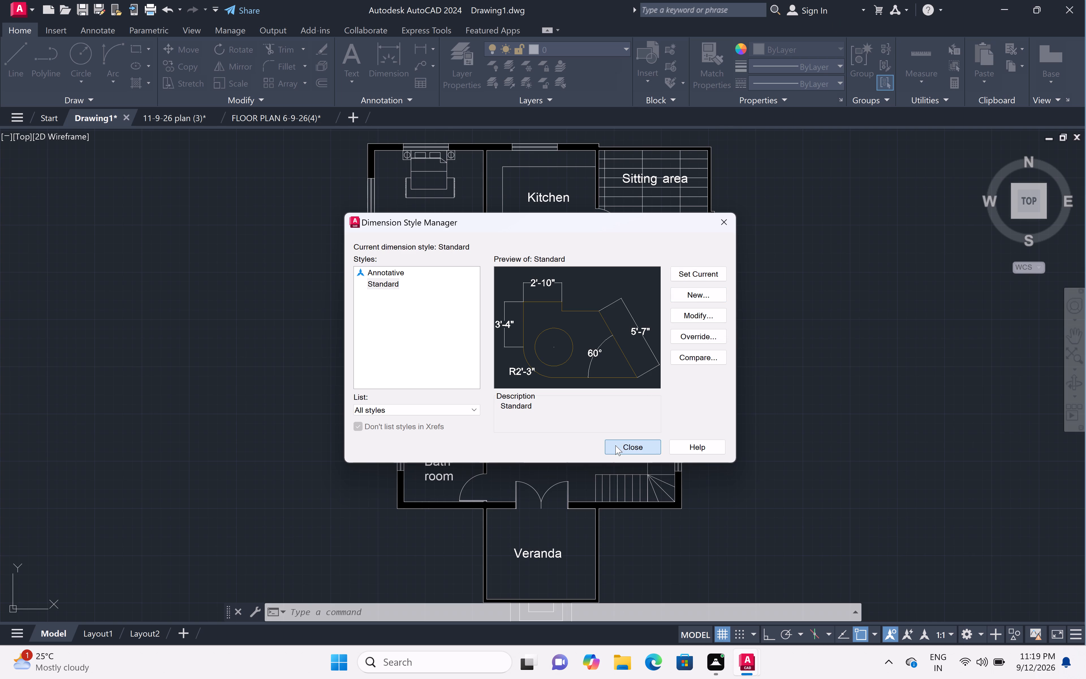
Add a vertical linear dimension between the inner wall corners of the bedroom beside the kitchen, placed just inside its outer side wall.
scroll(534, 373, down, 1)
middle_drag(531, 364, 532, 413)
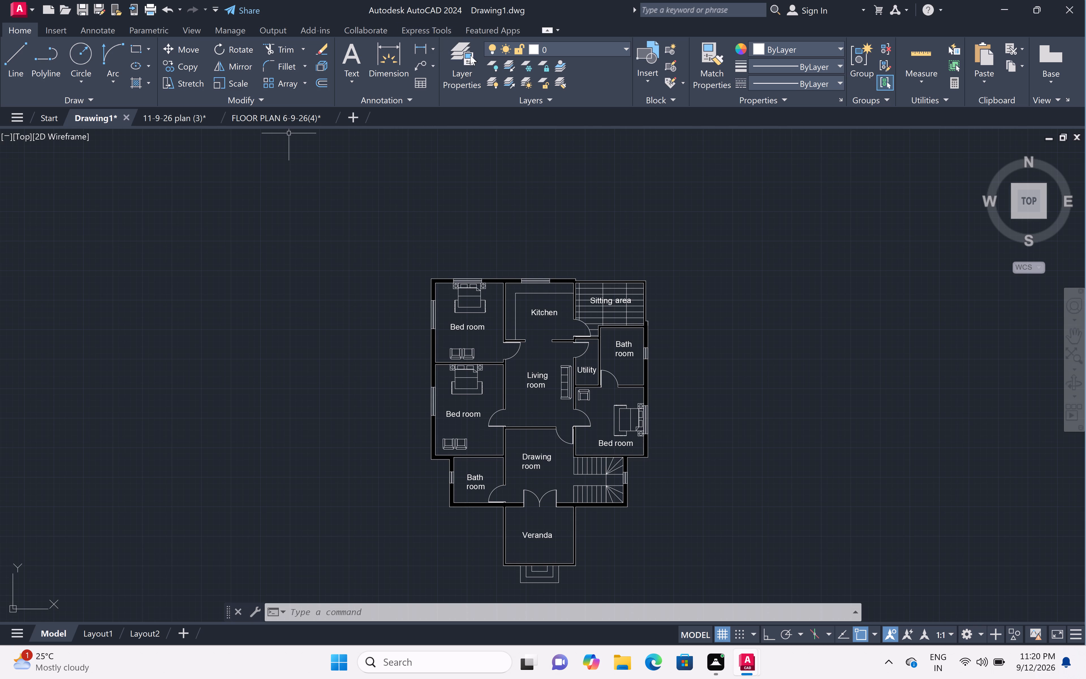
click(432, 46)
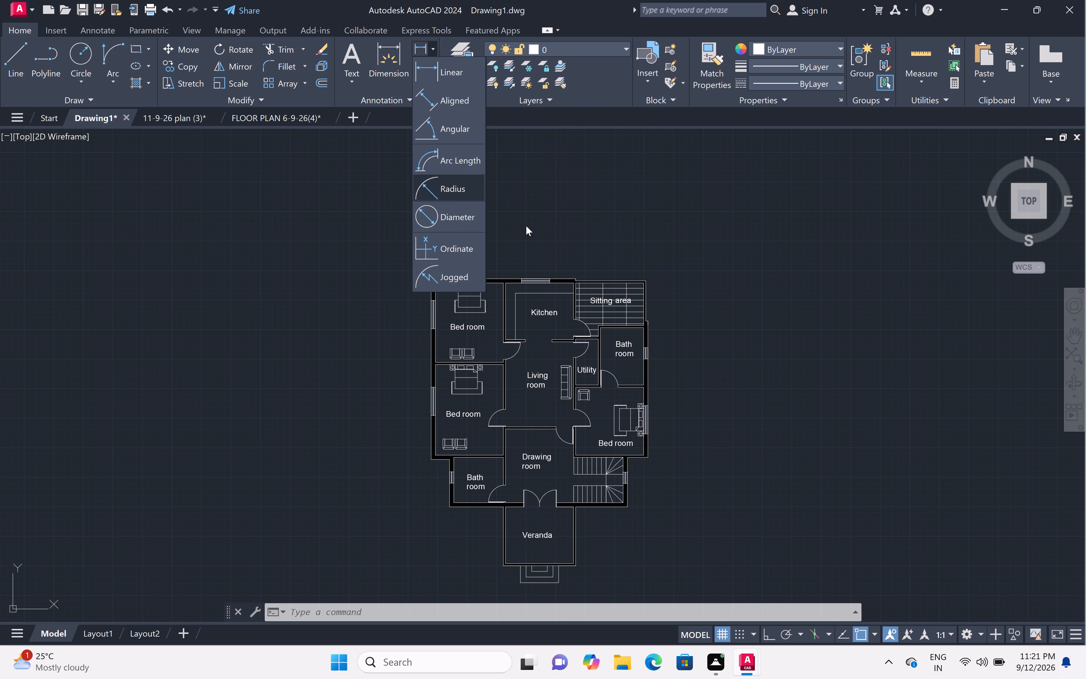
click(454, 76)
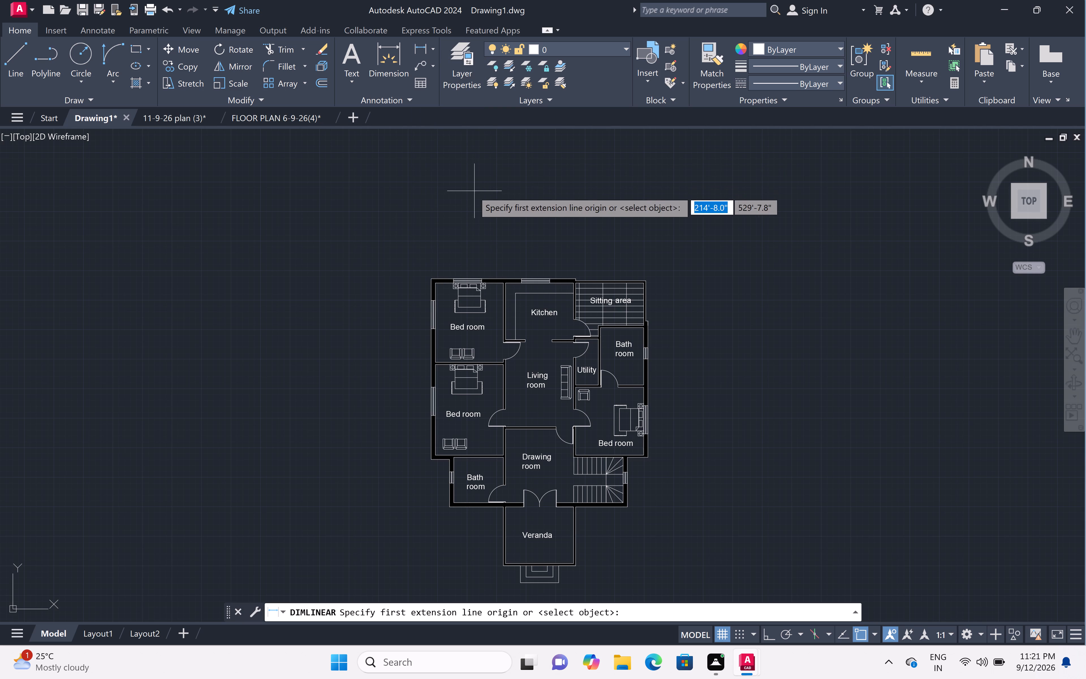
middle_click(482, 259)
middle_drag(479, 250, 479, 246)
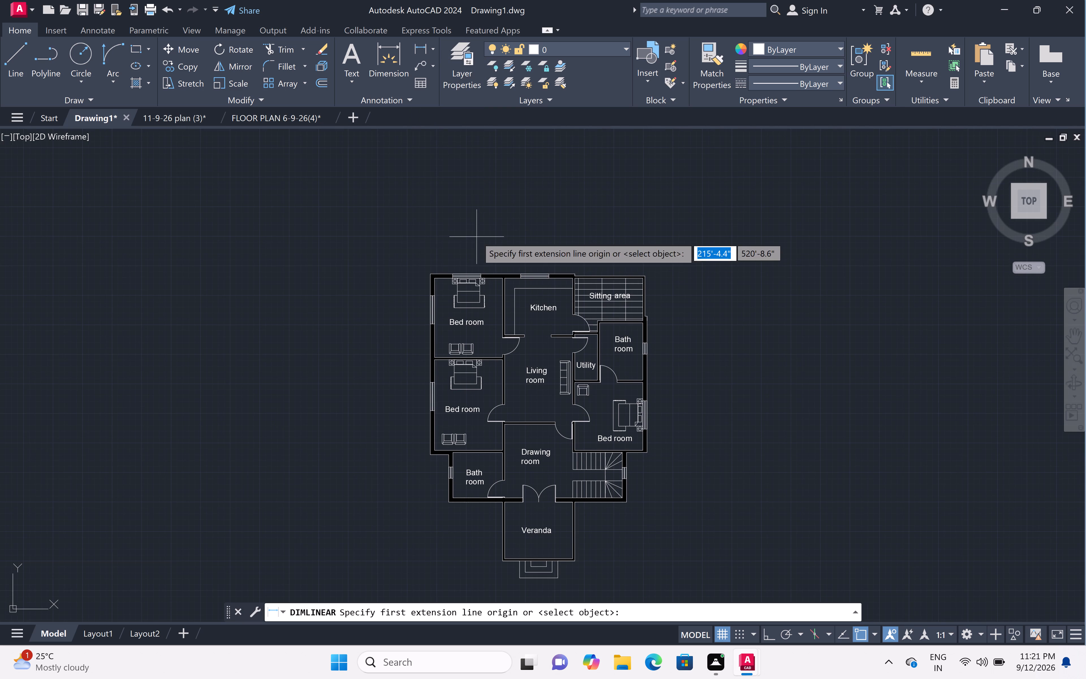
scroll(489, 256, up, 2)
middle_drag(543, 258, 477, 229)
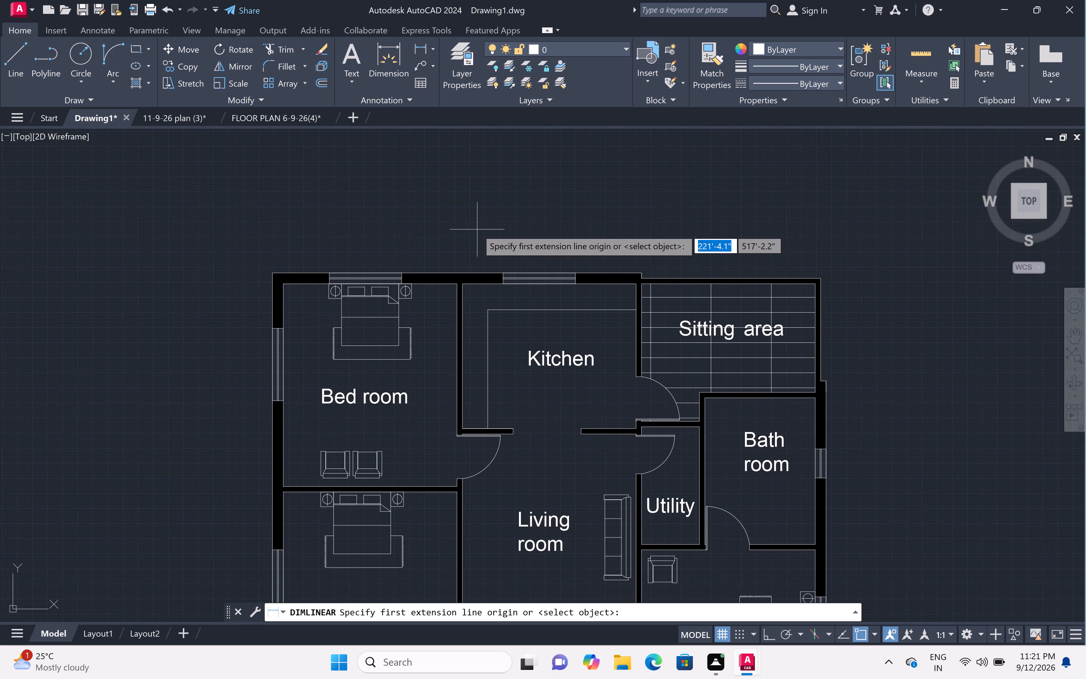
scroll(492, 250, up, 1)
scroll(492, 250, down, 2)
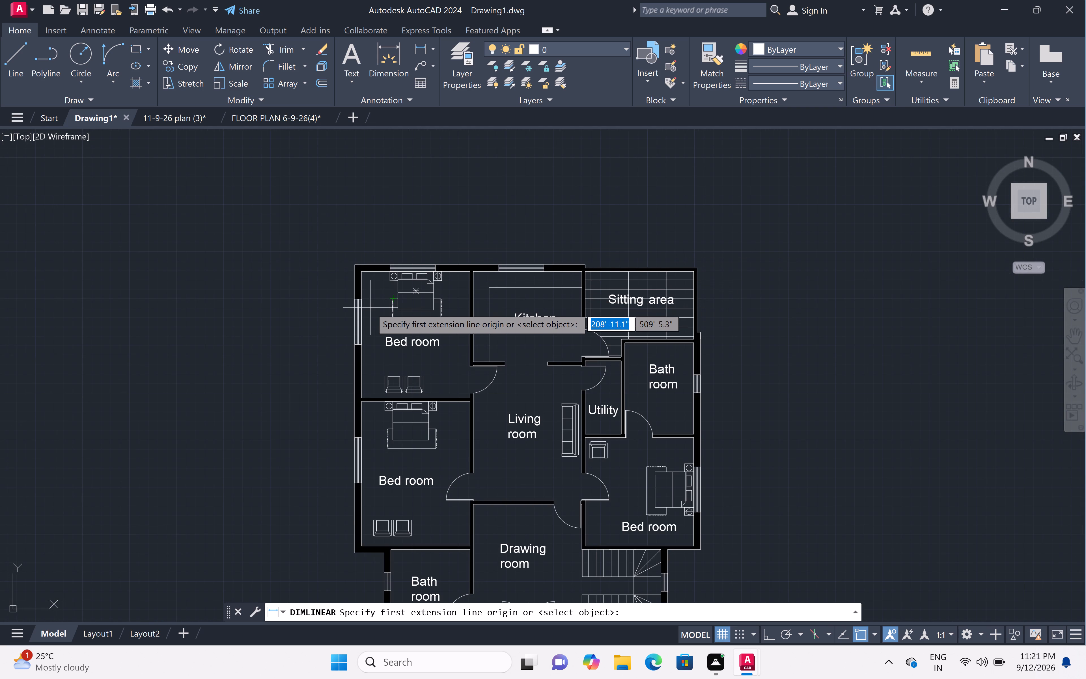
scroll(369, 307, up, 1)
middle_drag(368, 307, 373, 245)
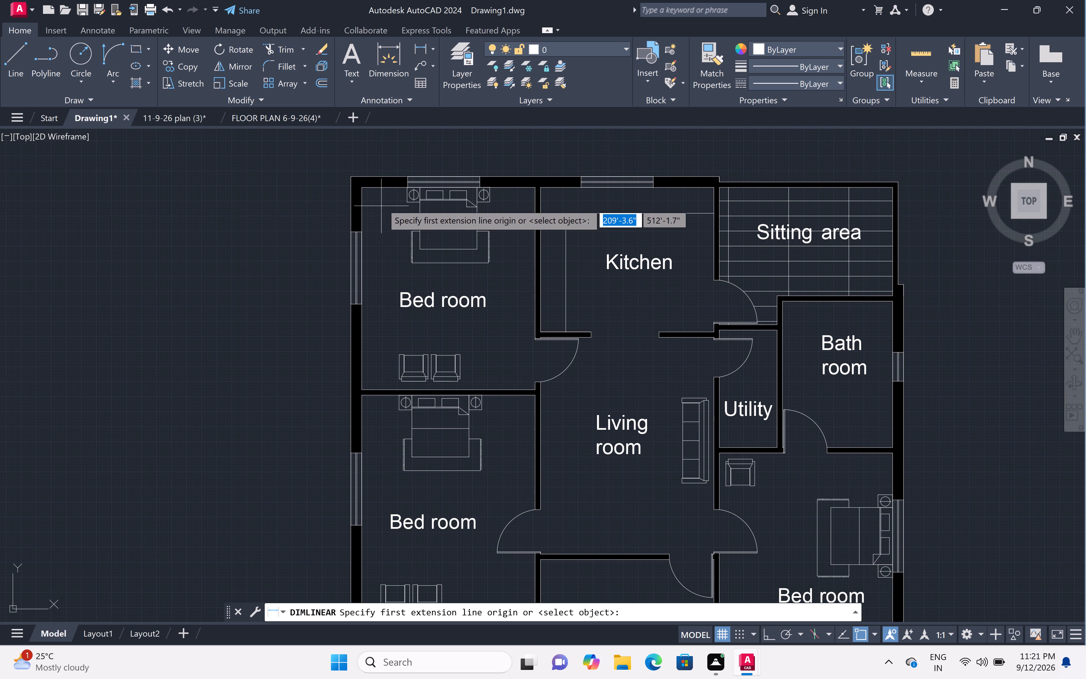
click(363, 186)
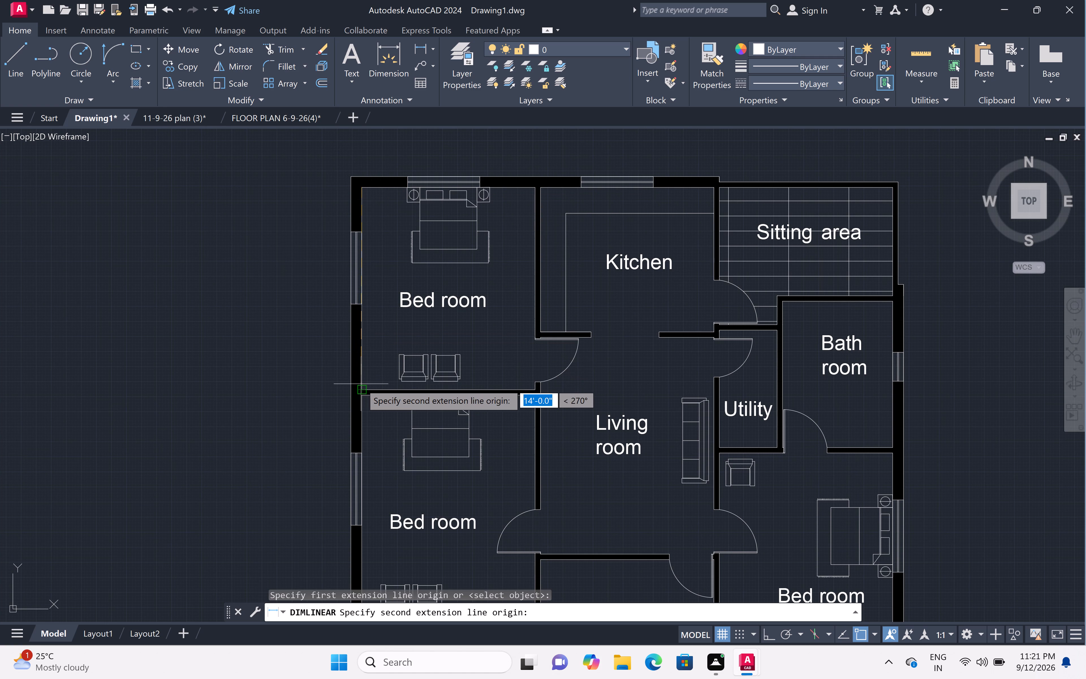
click(363, 389)
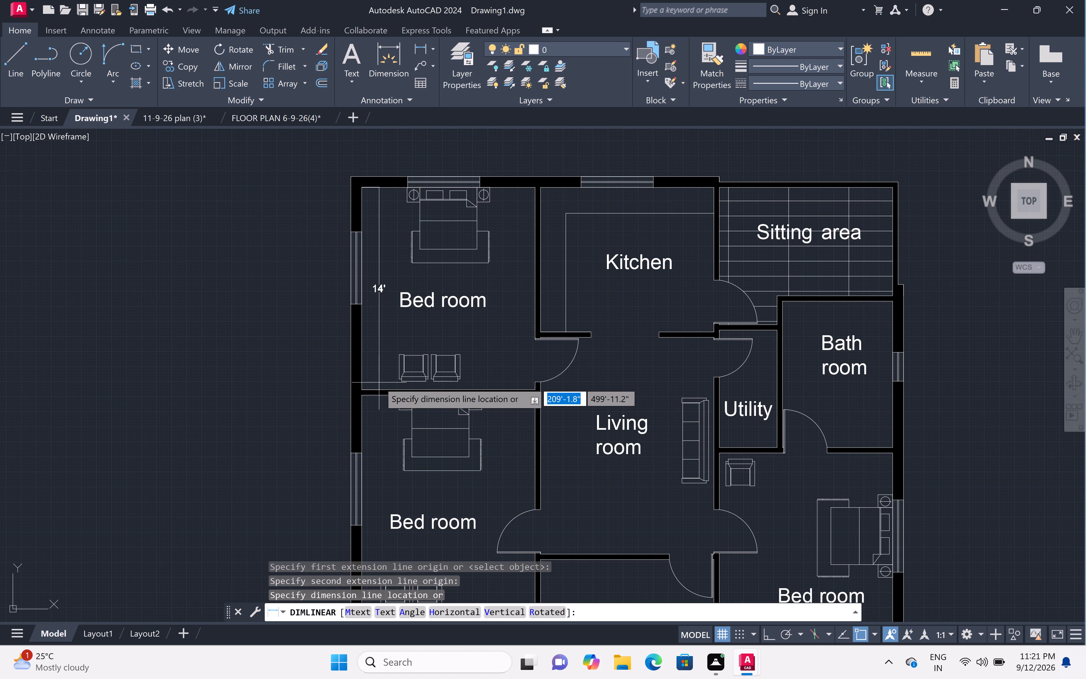
click(380, 382)
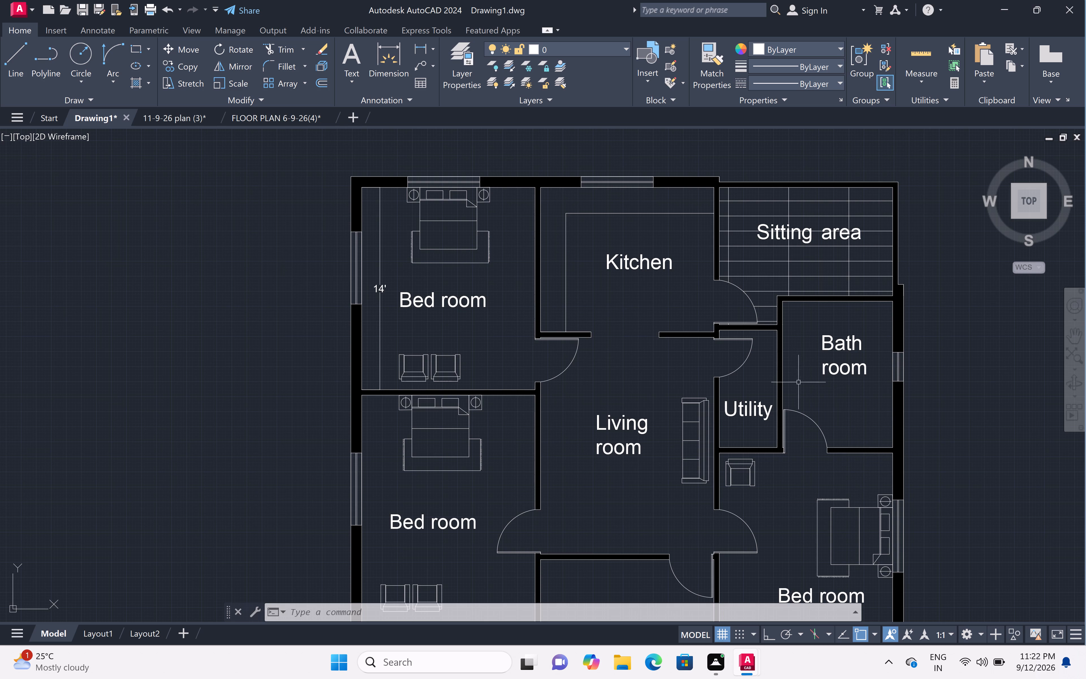
Add a horizontal linear dimension across the same bedroom's inner width, placed just inside its window wall at the top of the plan.
middle_drag(766, 370, 724, 332)
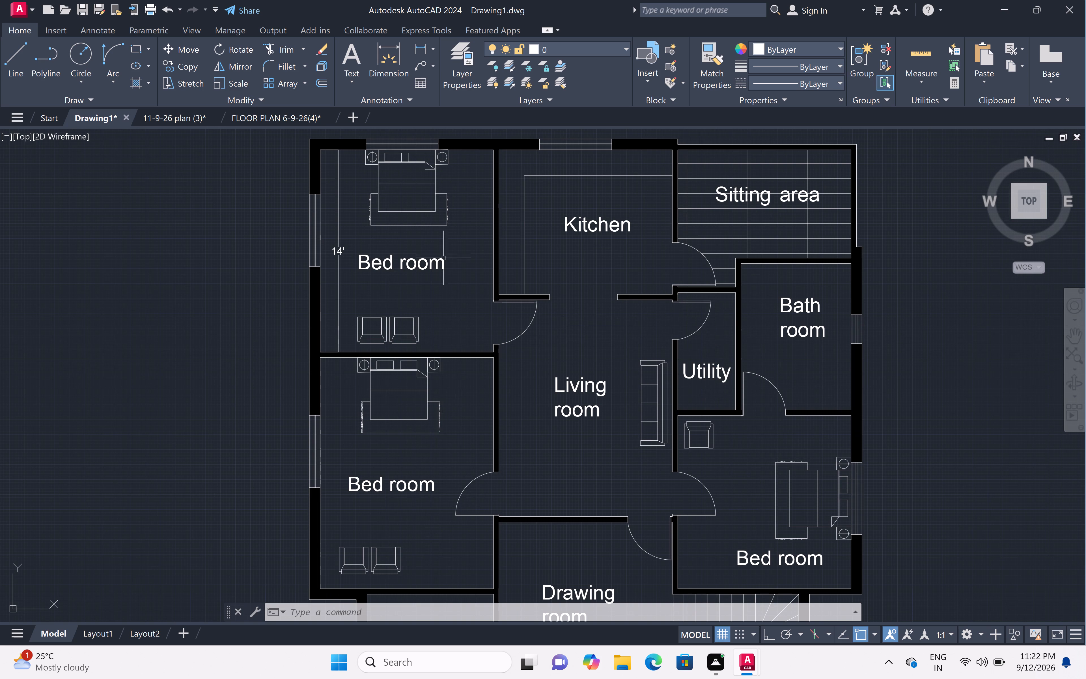
click(433, 48)
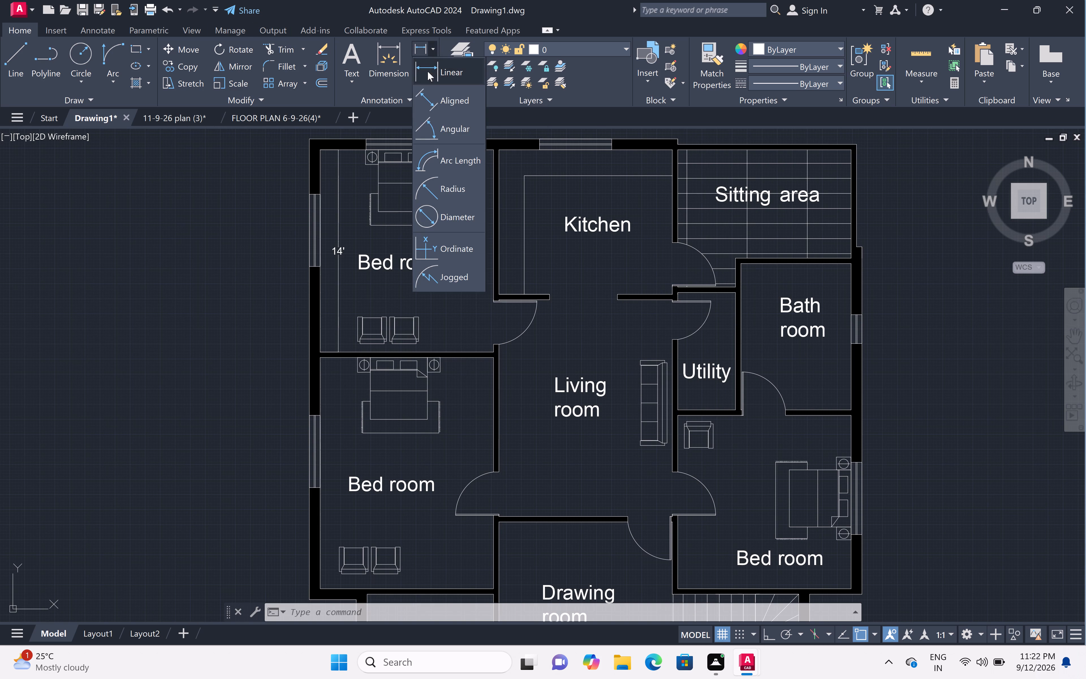
click(446, 67)
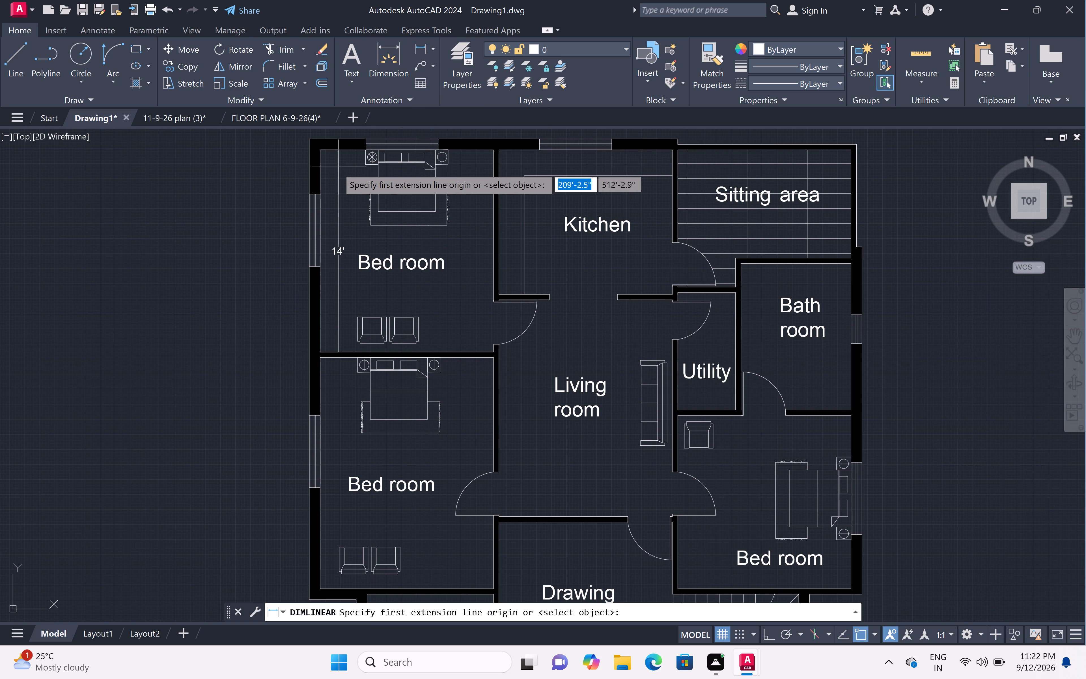
click(324, 149)
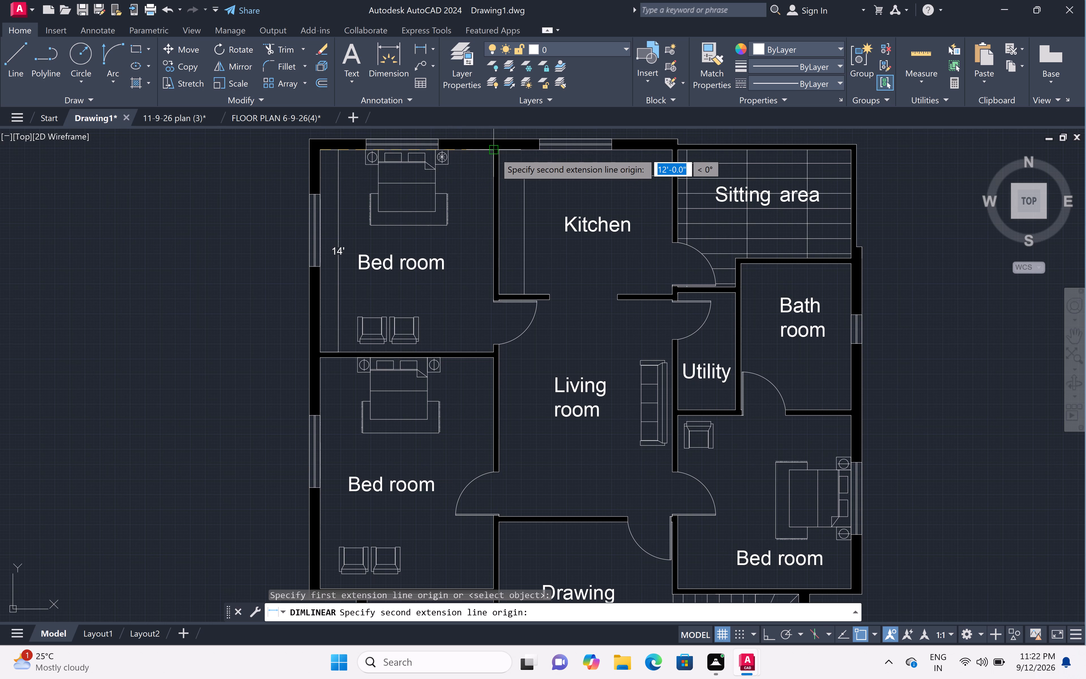
click(495, 153)
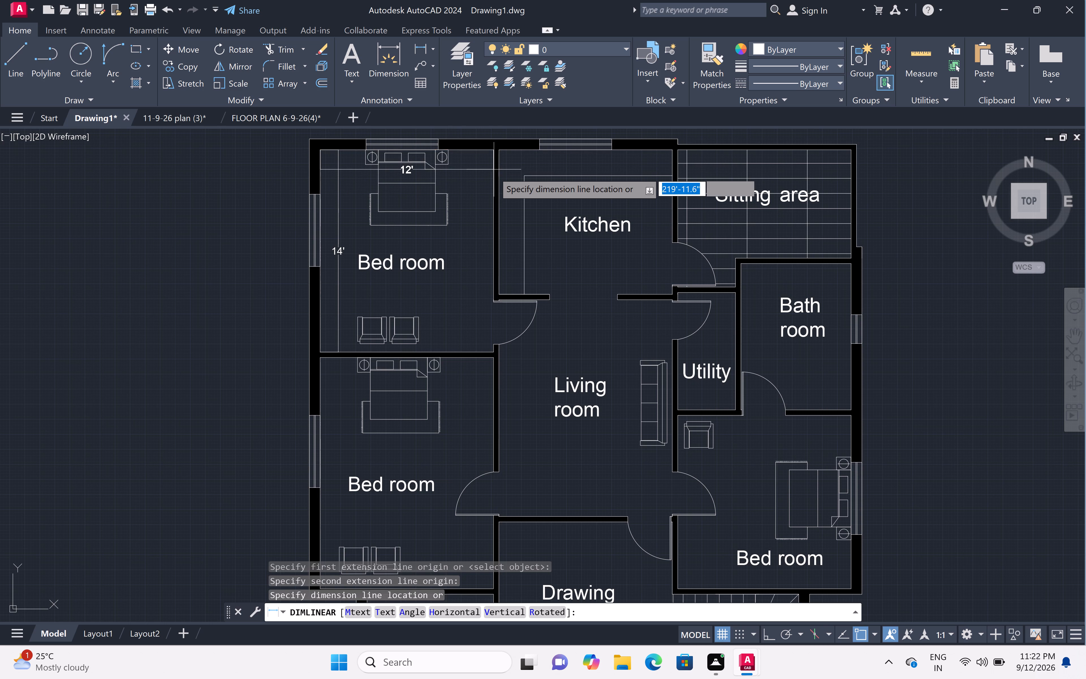
double_click(494, 172)
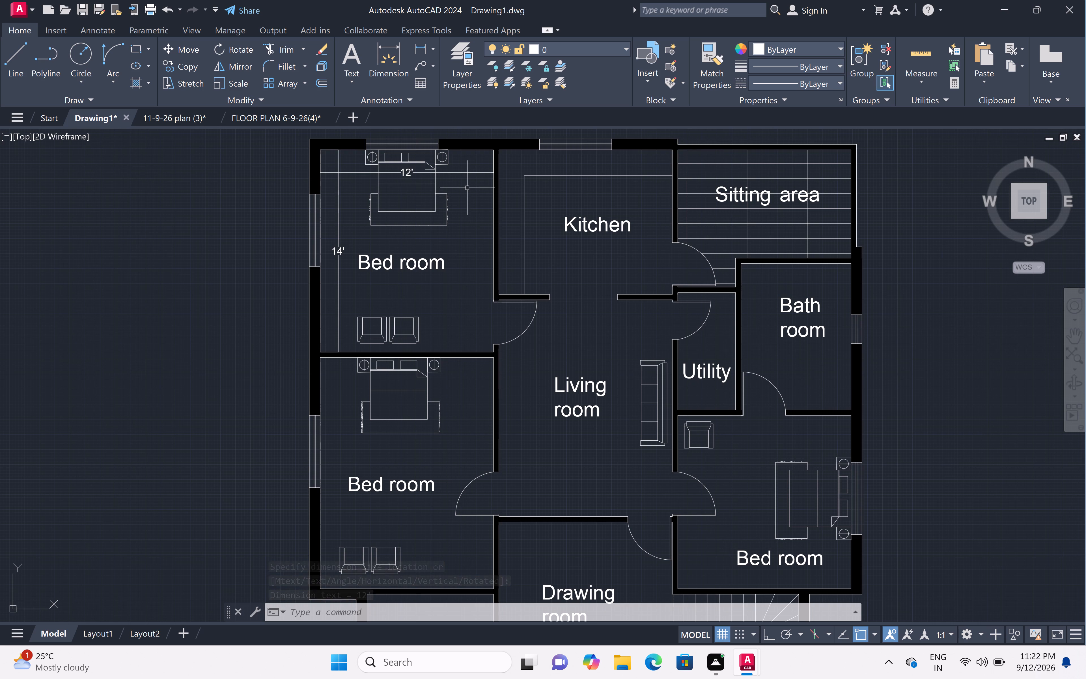
Add a horizontal linear dimension across the kitchen's inner width, placed just below the counter line along the window wall.
scroll(483, 179, down, 1)
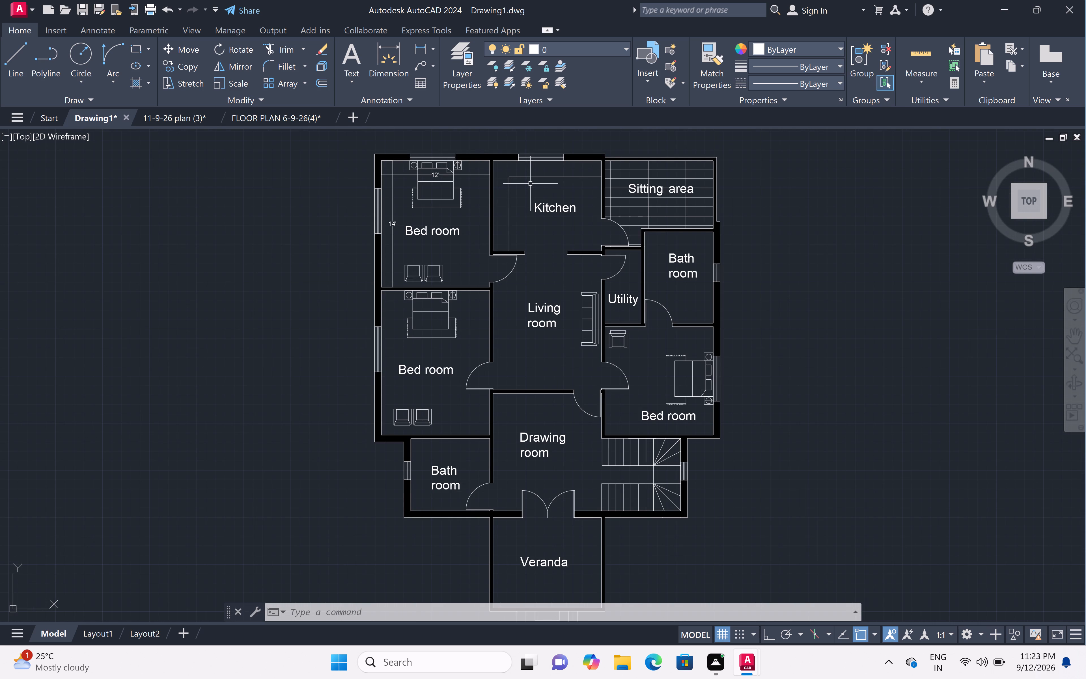
scroll(531, 183, up, 3)
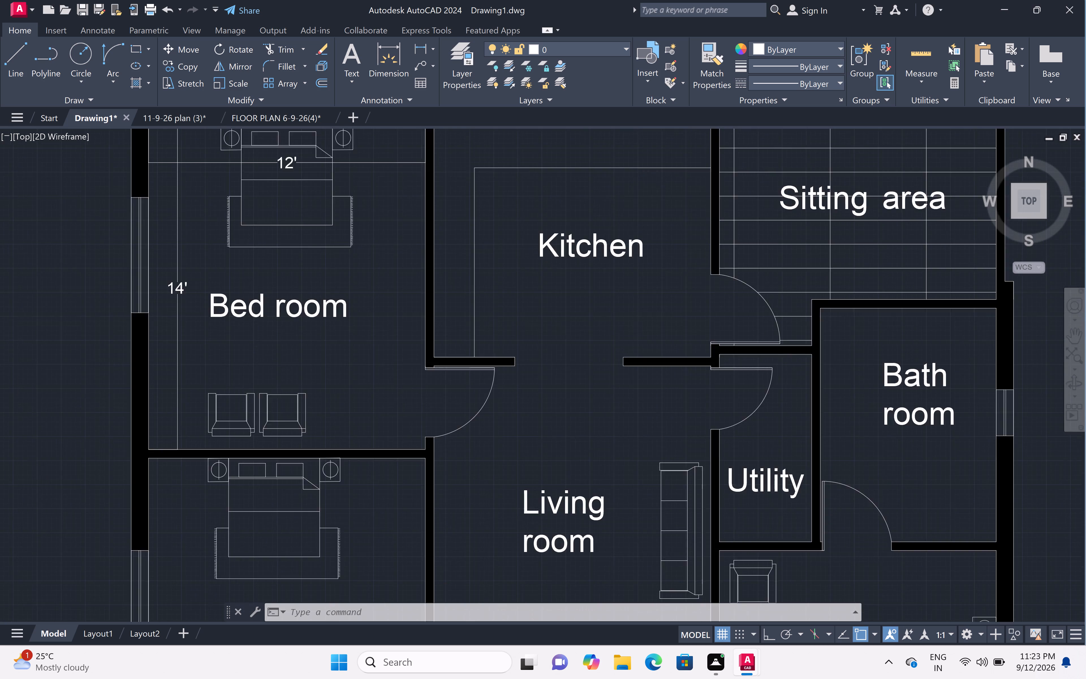
scroll(532, 182, down, 2)
middle_click(532, 180)
middle_drag(532, 180, 531, 197)
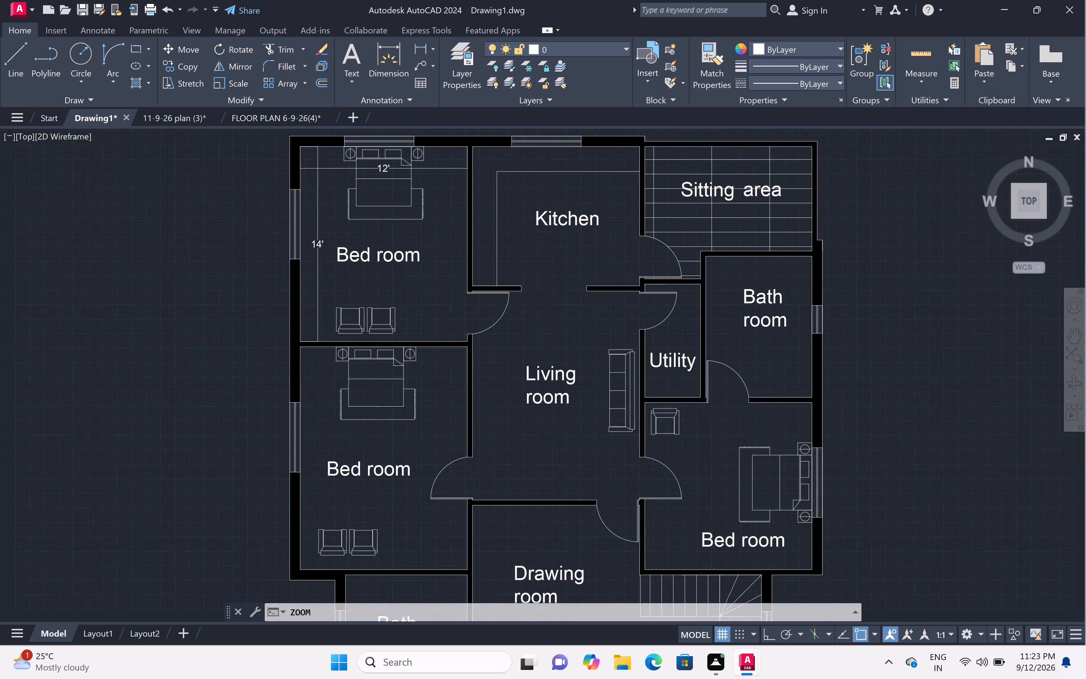
middle_drag(531, 197, 528, 205)
middle_drag(584, 191, 581, 218)
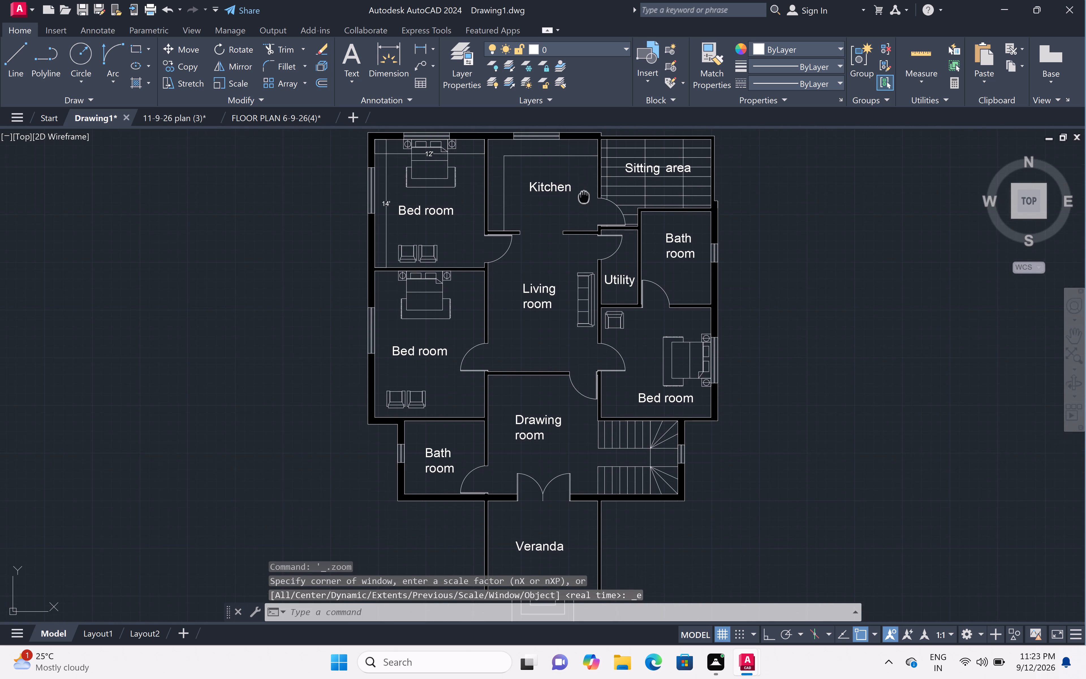
middle_drag(581, 218, 580, 223)
scroll(575, 201, up, 1)
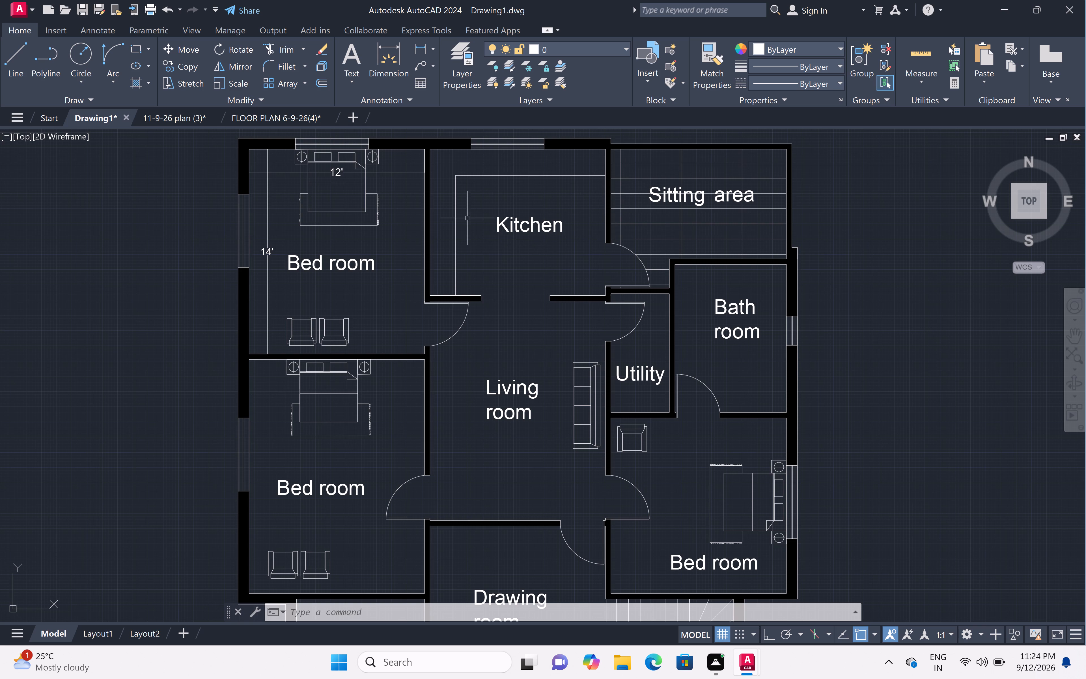
click(433, 46)
click(448, 76)
click(430, 146)
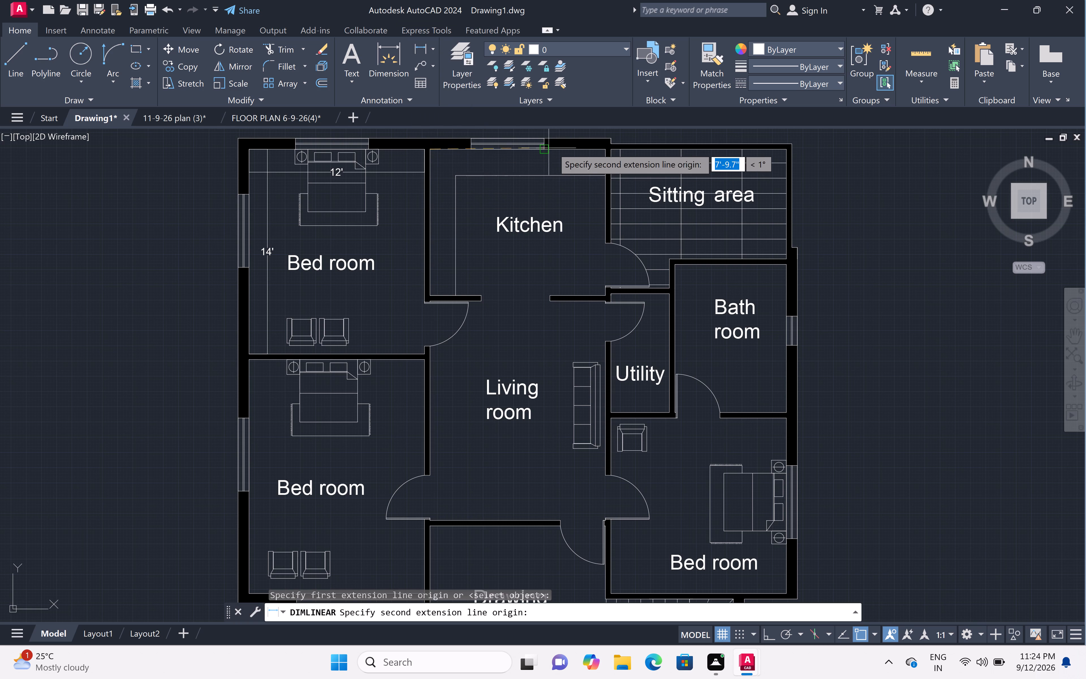
click(606, 147)
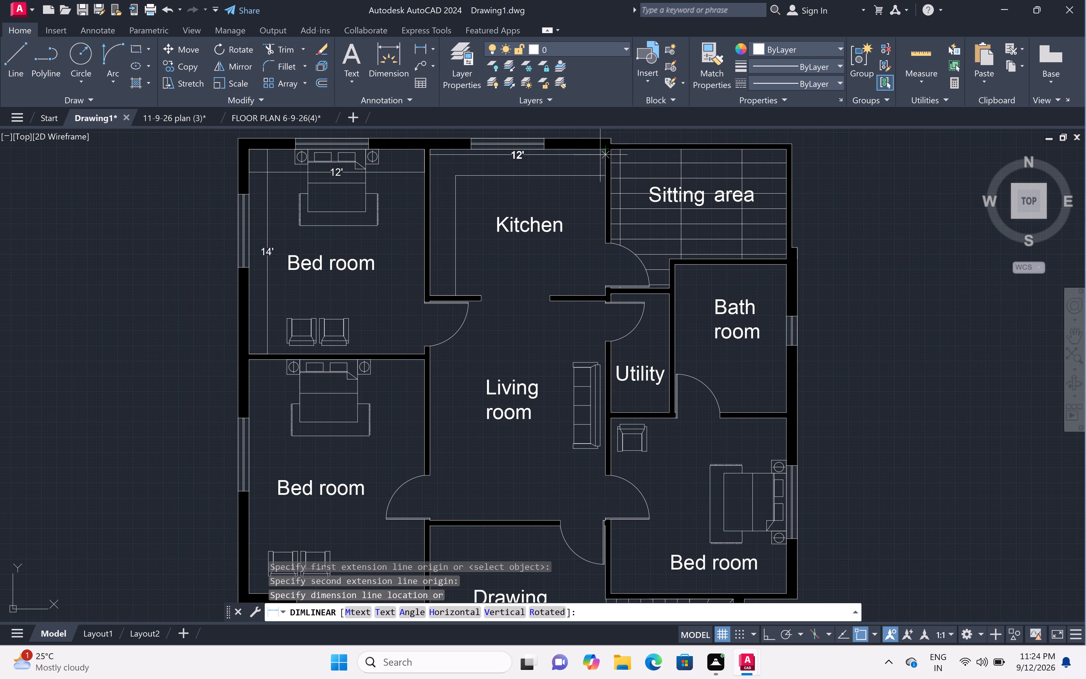
click(600, 187)
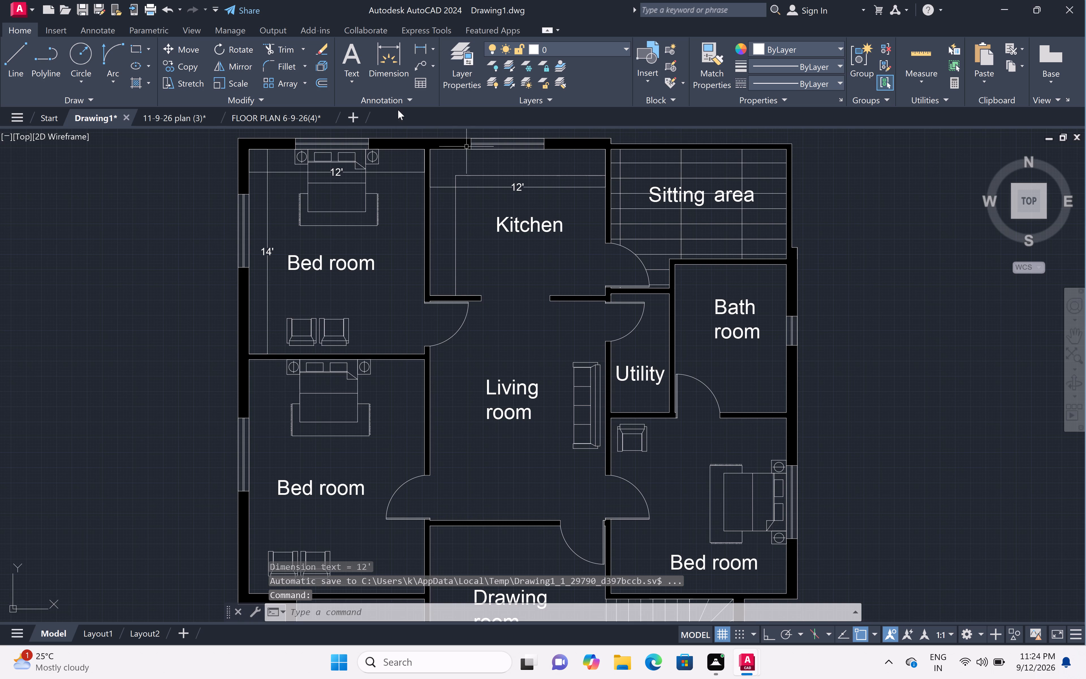
Add a vertical linear dimension for the kitchen's inner depth, placed just inside the counter line on the bedroom side.
click(434, 48)
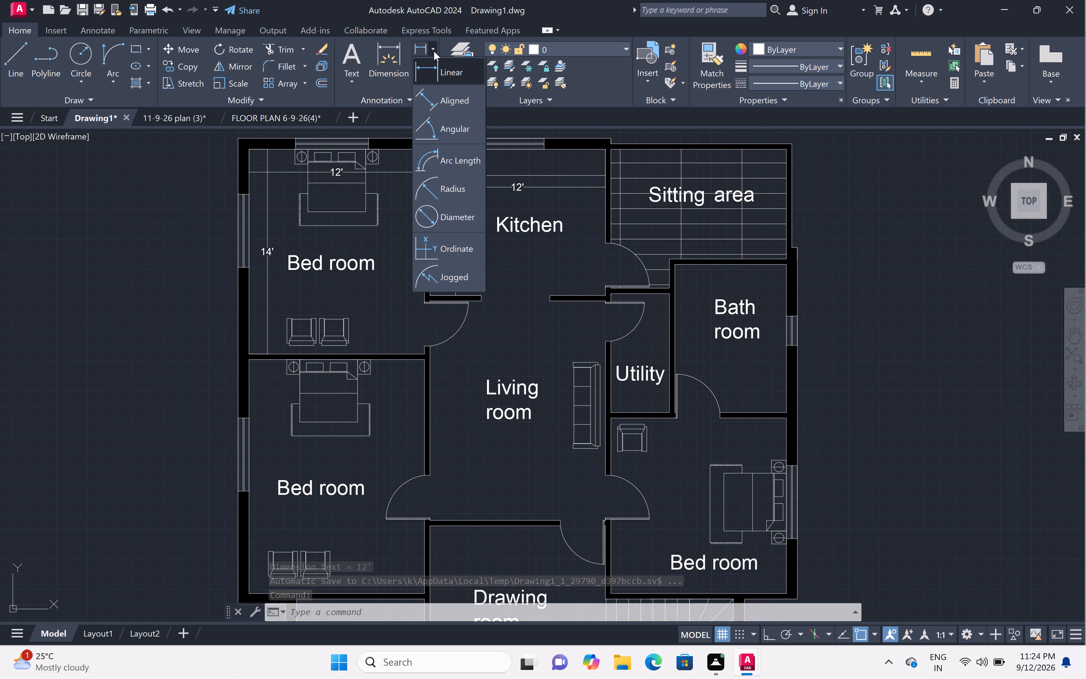
click(438, 72)
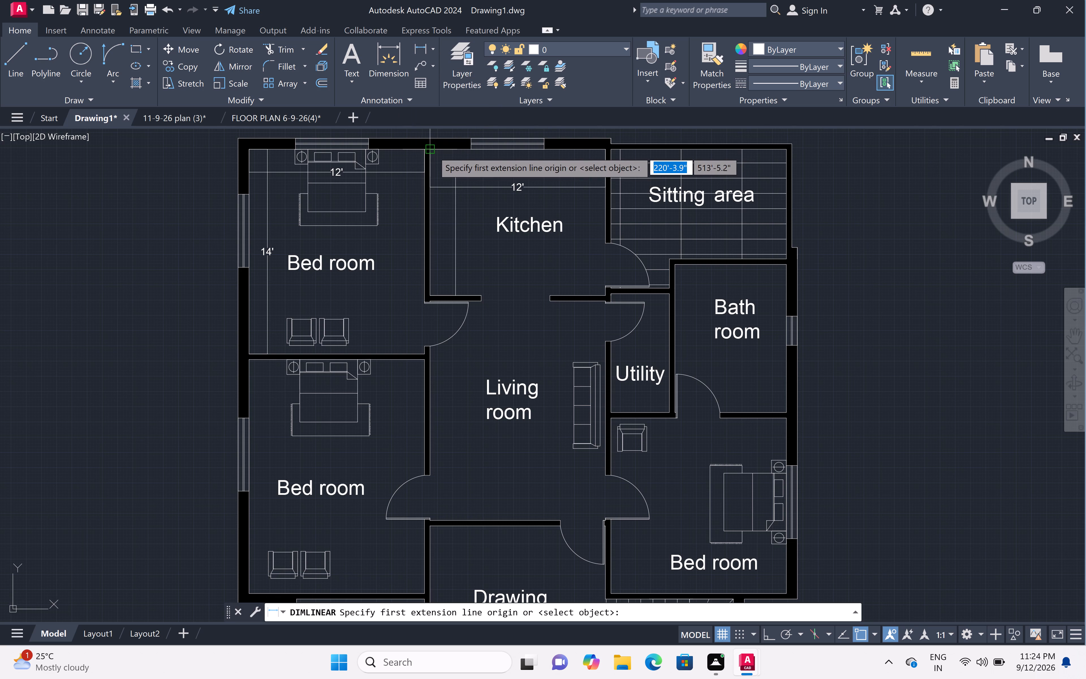
click(432, 150)
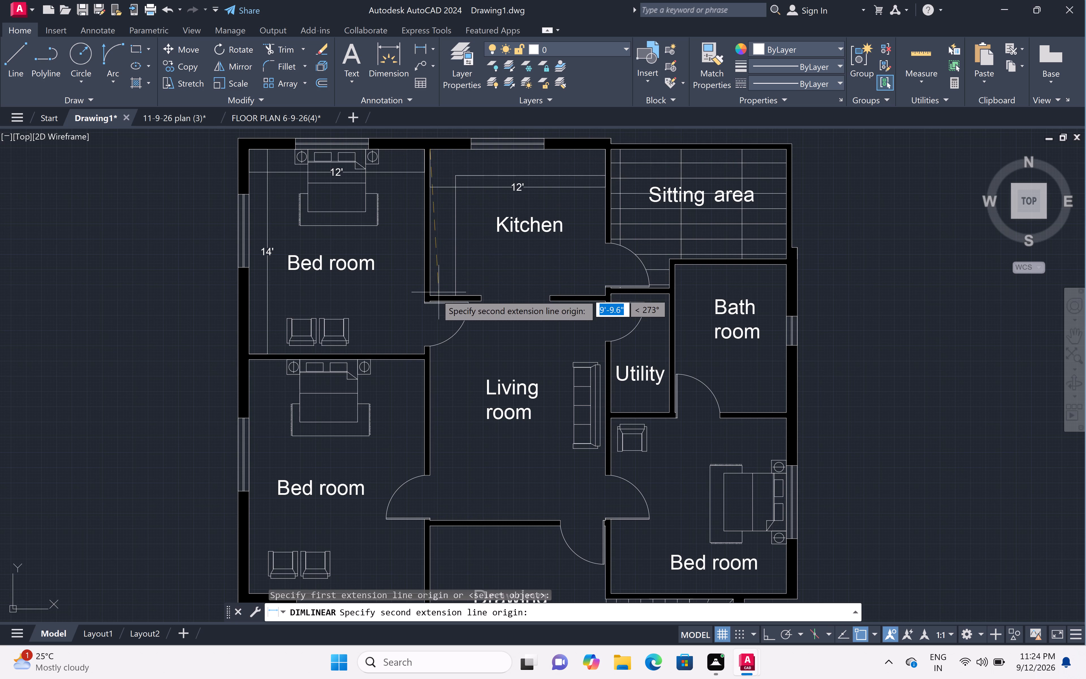
click(430, 295)
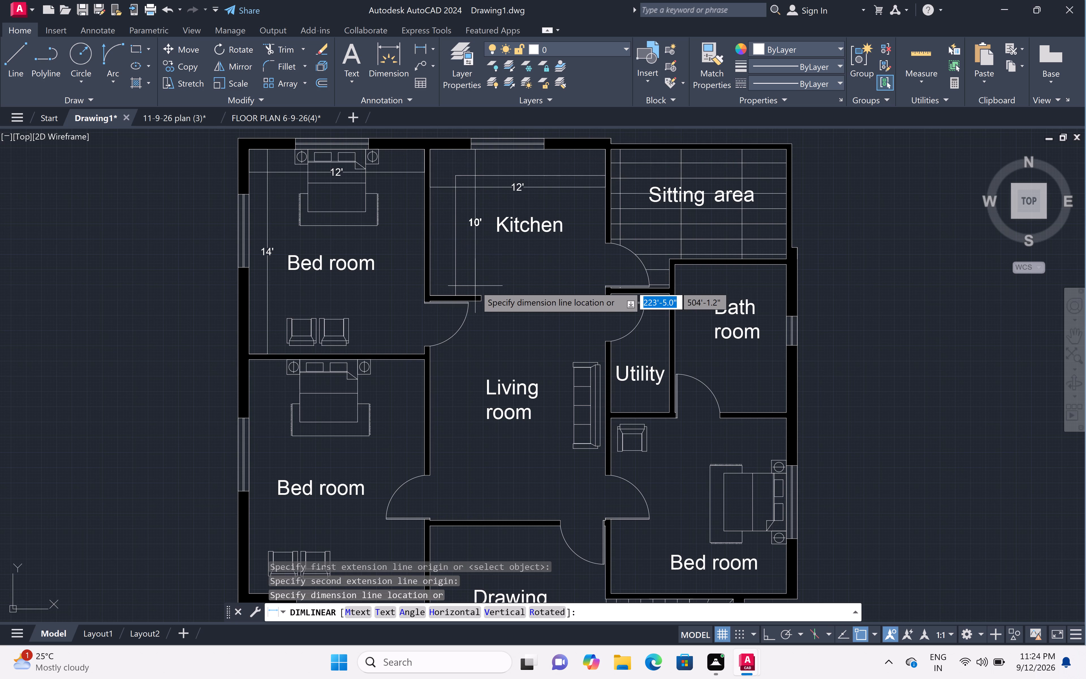
click(469, 283)
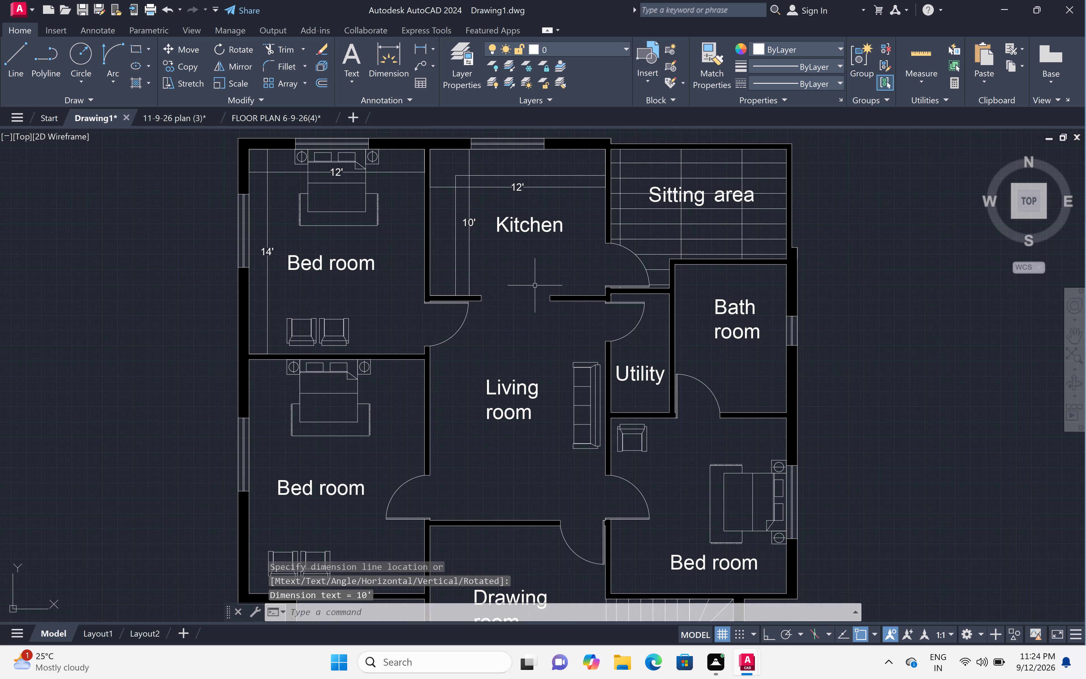
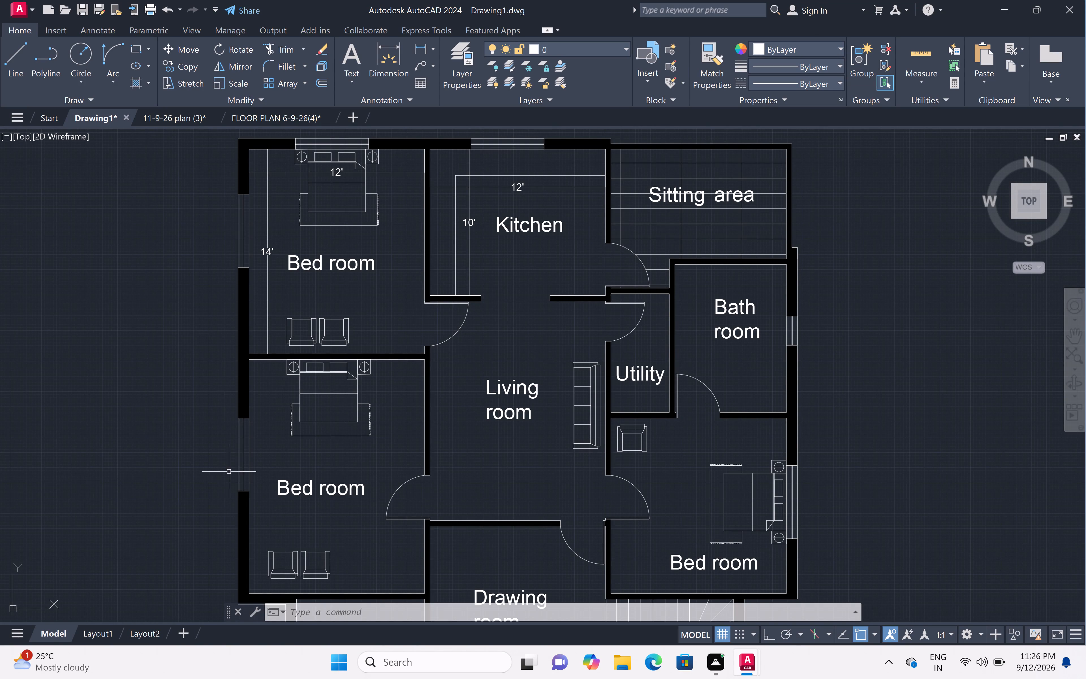
Add a vertical linear dimension between the inner wall corners of the second bedroom, below the dimensioned one, placed just inside its outer window wall.
scroll(456, 316, down, 1)
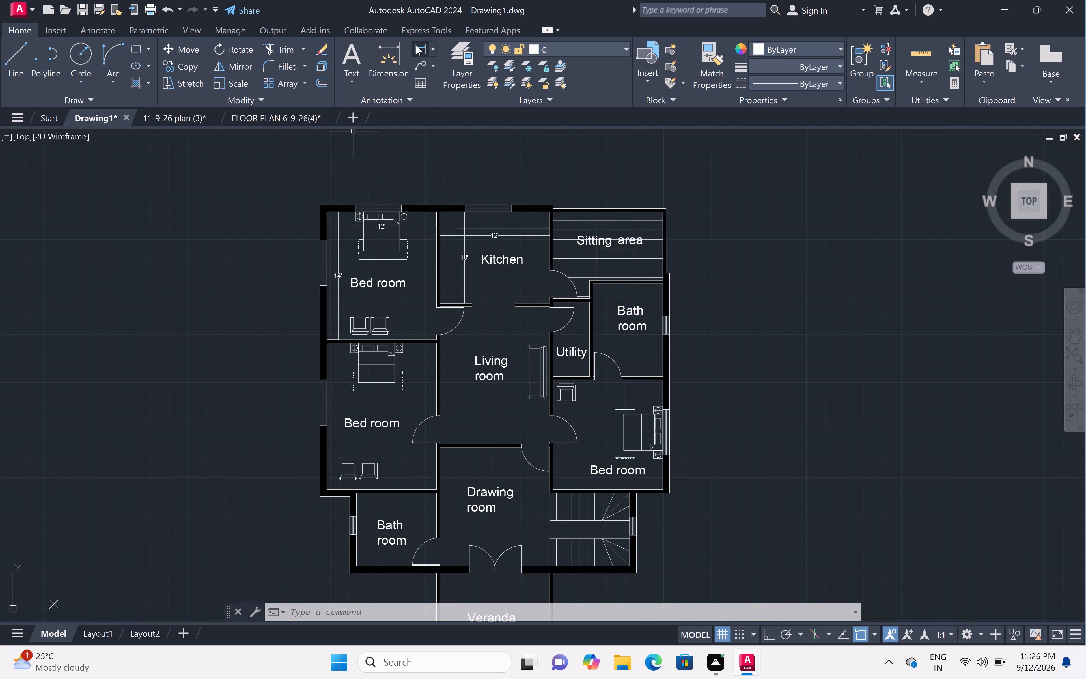
click(431, 48)
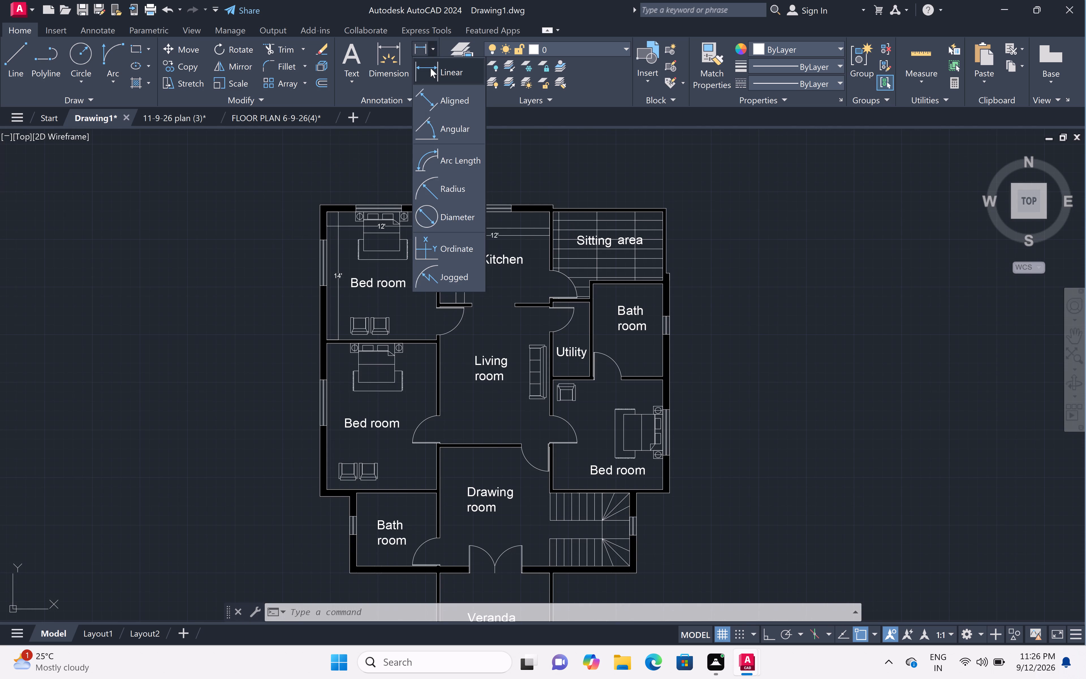
click(430, 68)
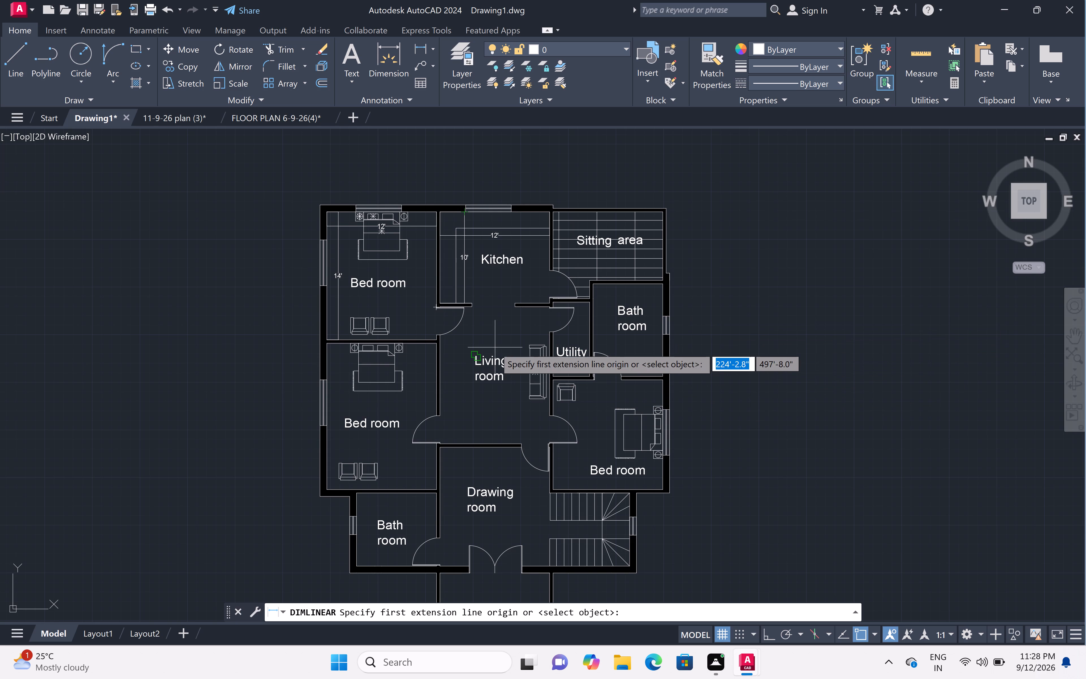
scroll(495, 347, up, 2)
scroll(498, 344, down, 1)
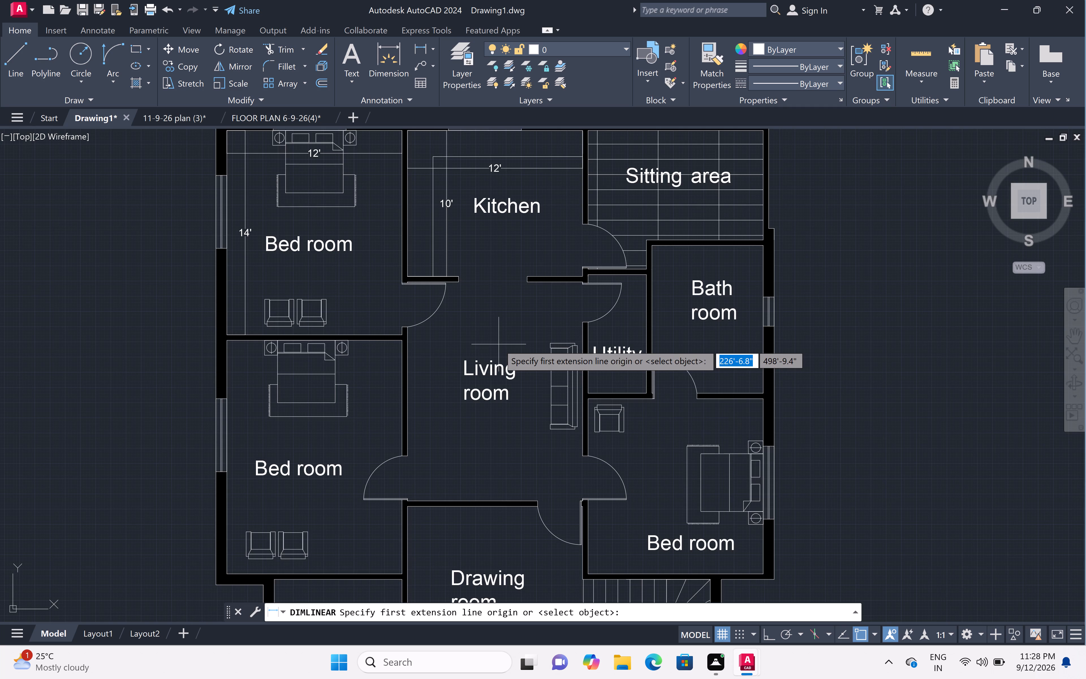
scroll(499, 344, down, 1)
middle_drag(506, 404, 515, 360)
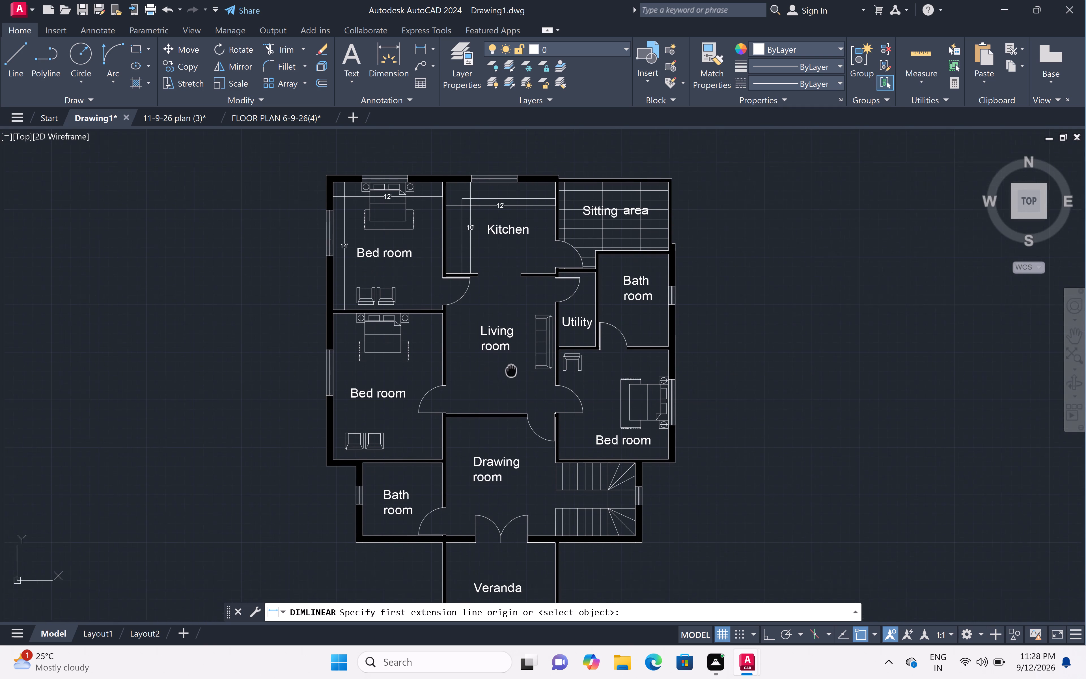
middle_drag(515, 360, 520, 354)
scroll(520, 354, down, 1)
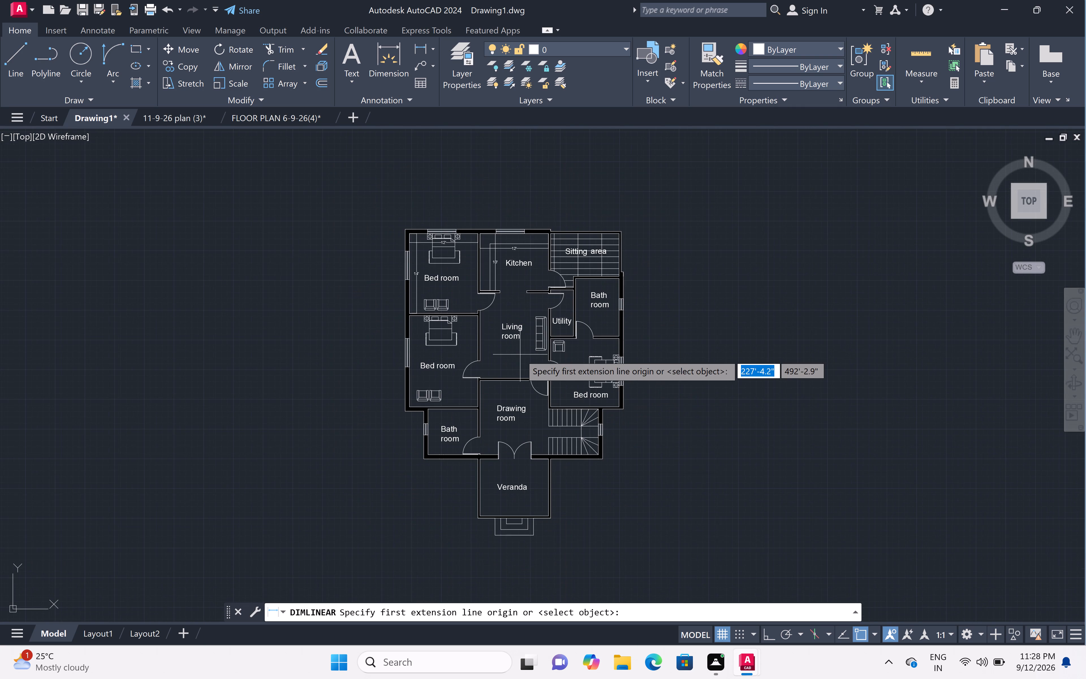
middle_drag(520, 354, 587, 315)
scroll(580, 282, up, 1)
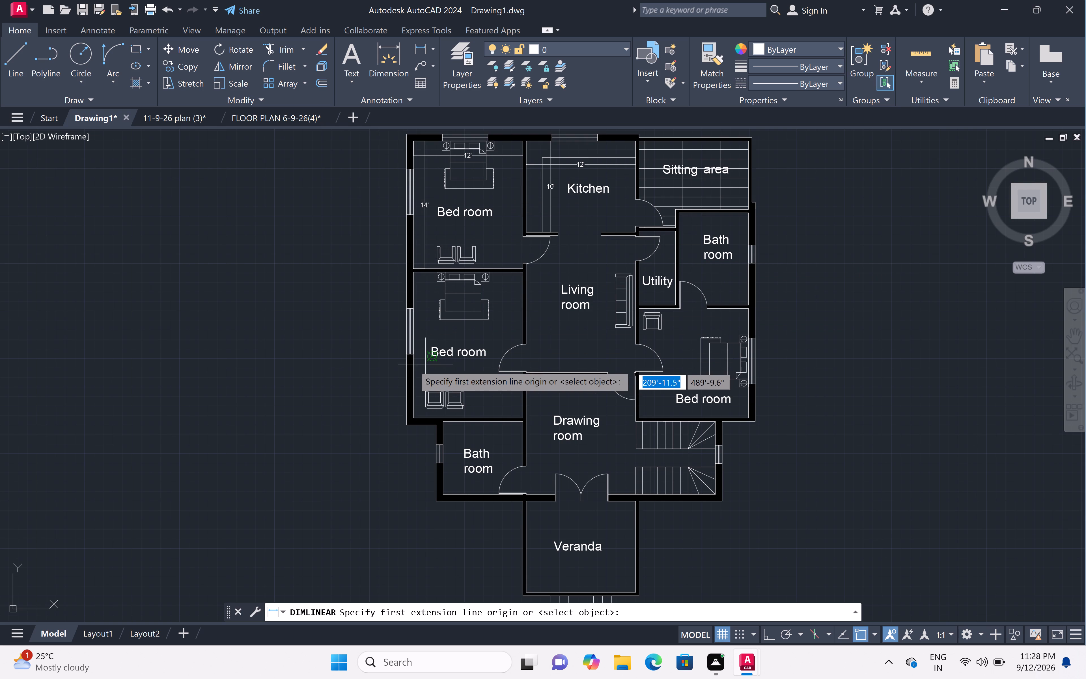
click(410, 273)
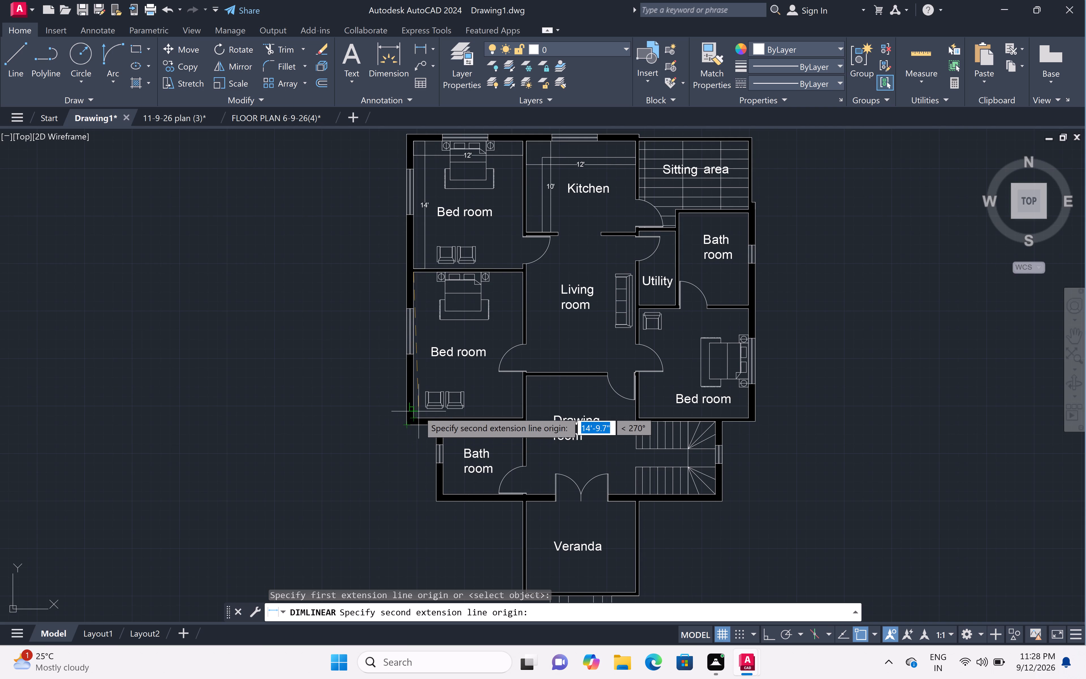
click(411, 419)
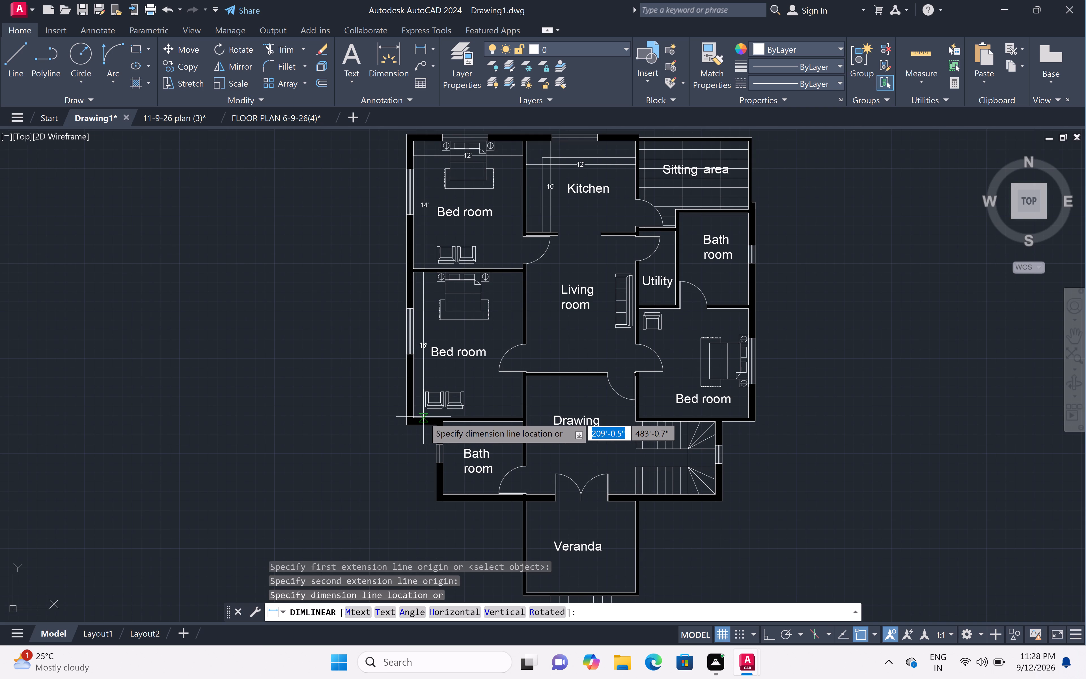
click(423, 417)
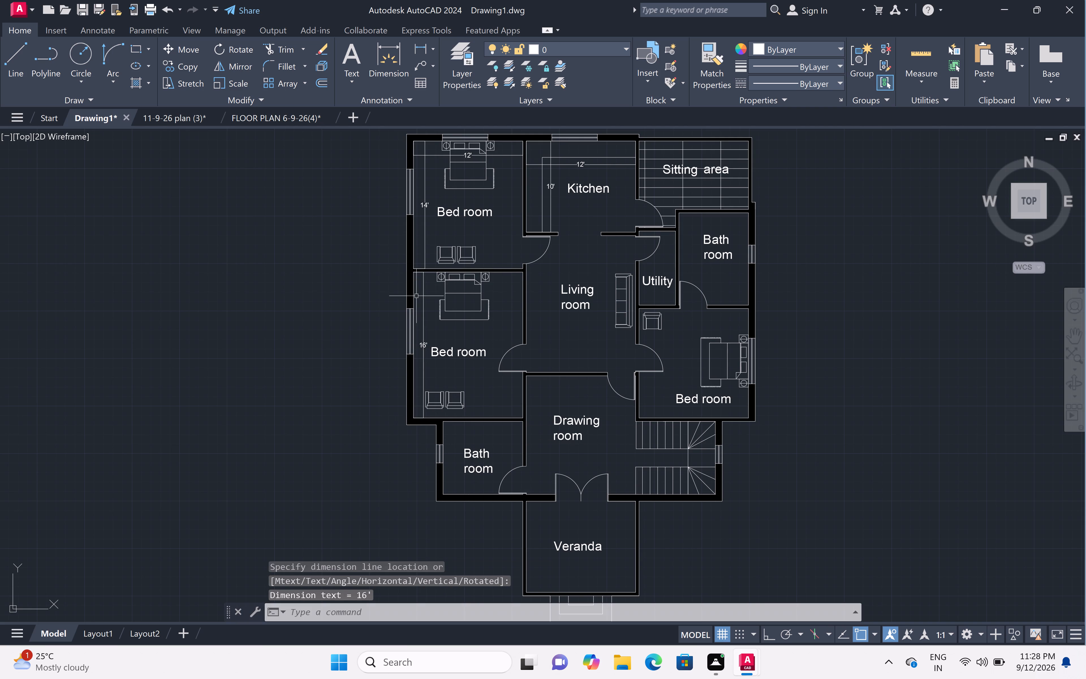
Add a horizontal linear dimension across the same bedroom's inner width, placed just below the wall it shares with the upper bedroom.
click(430, 48)
click(450, 75)
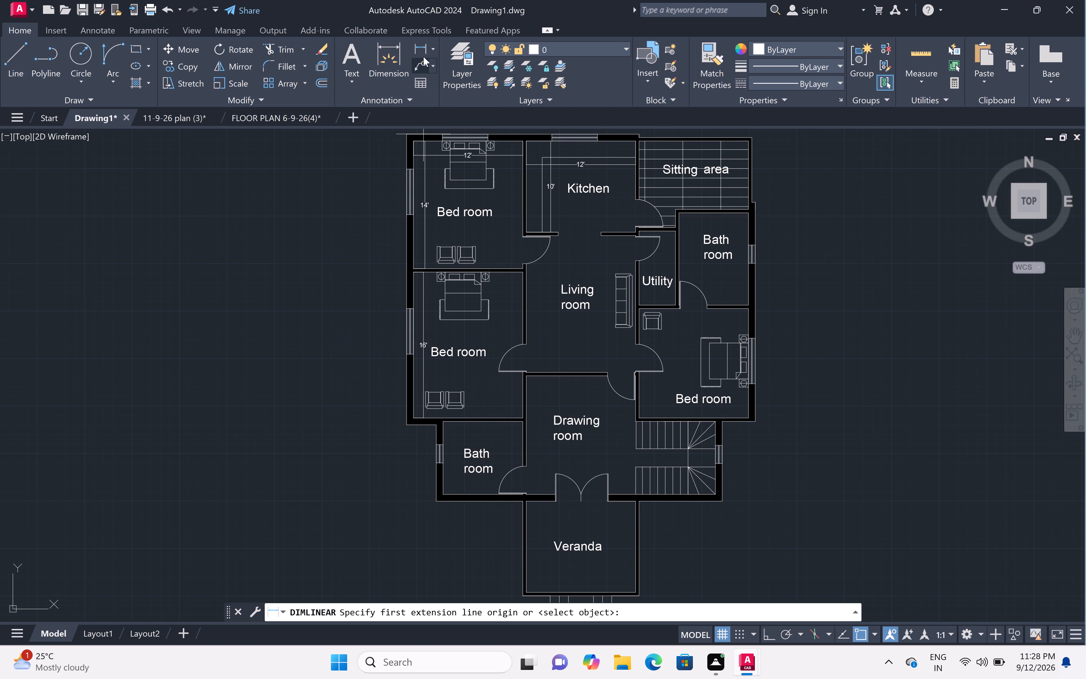
click(430, 49)
click(433, 72)
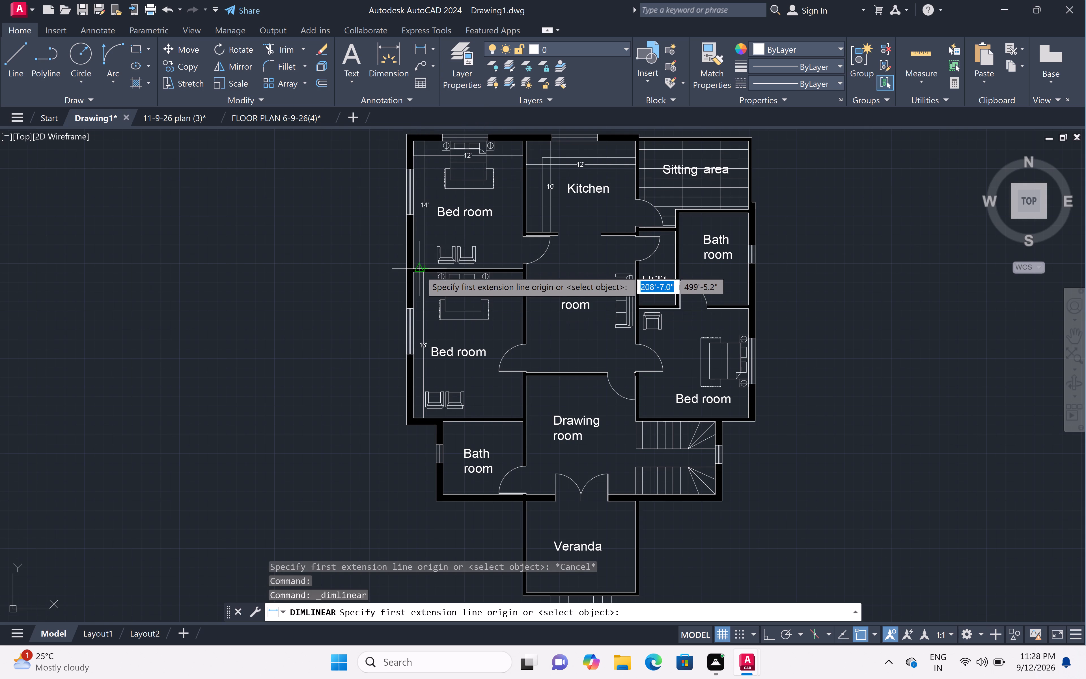
click(411, 276)
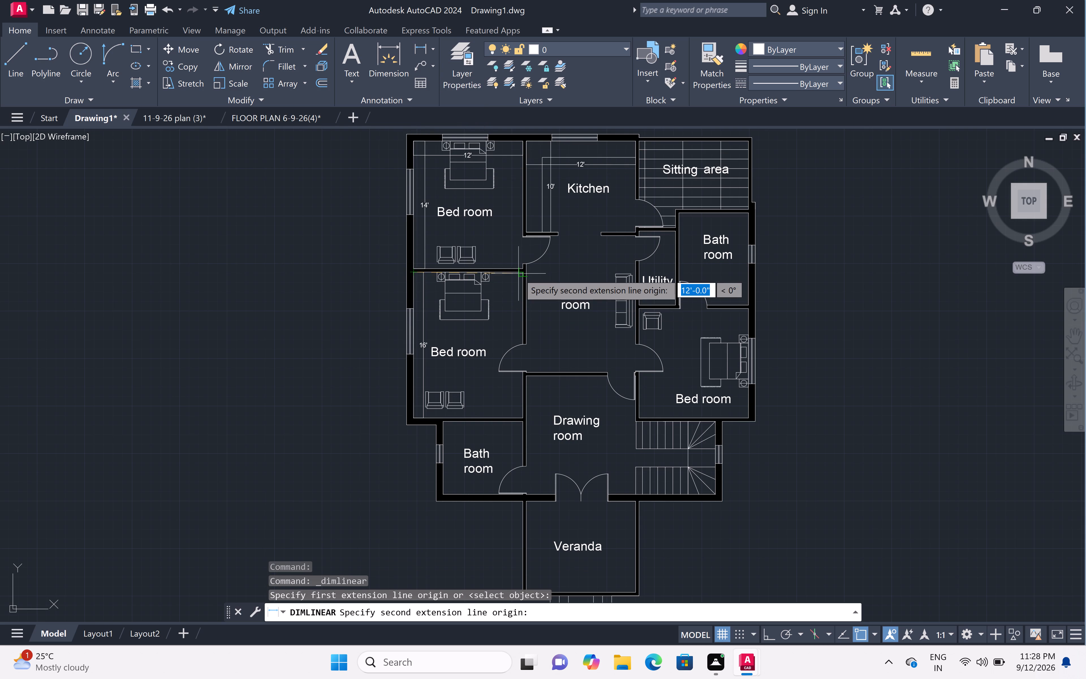
scroll(522, 268, up, 2)
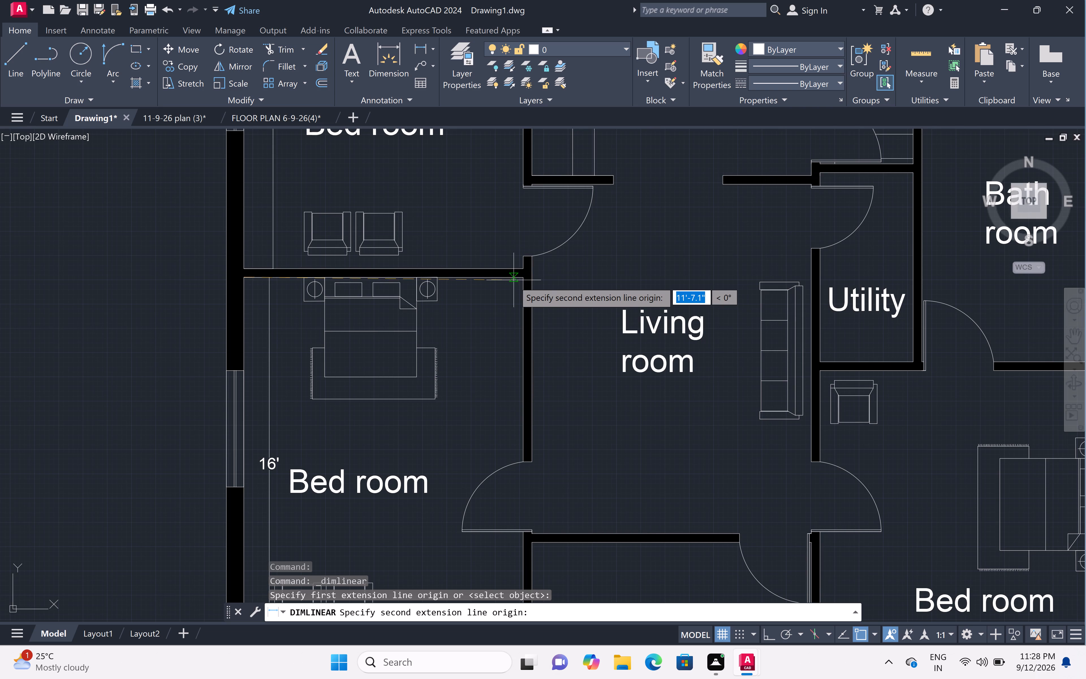
double_click(524, 281)
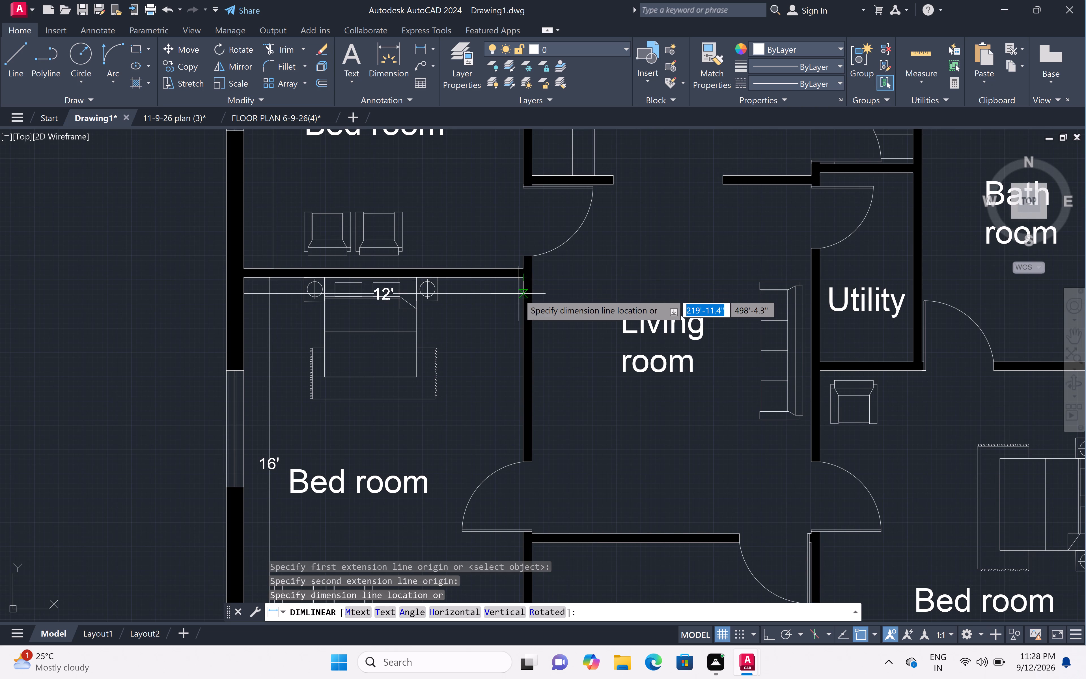
click(519, 311)
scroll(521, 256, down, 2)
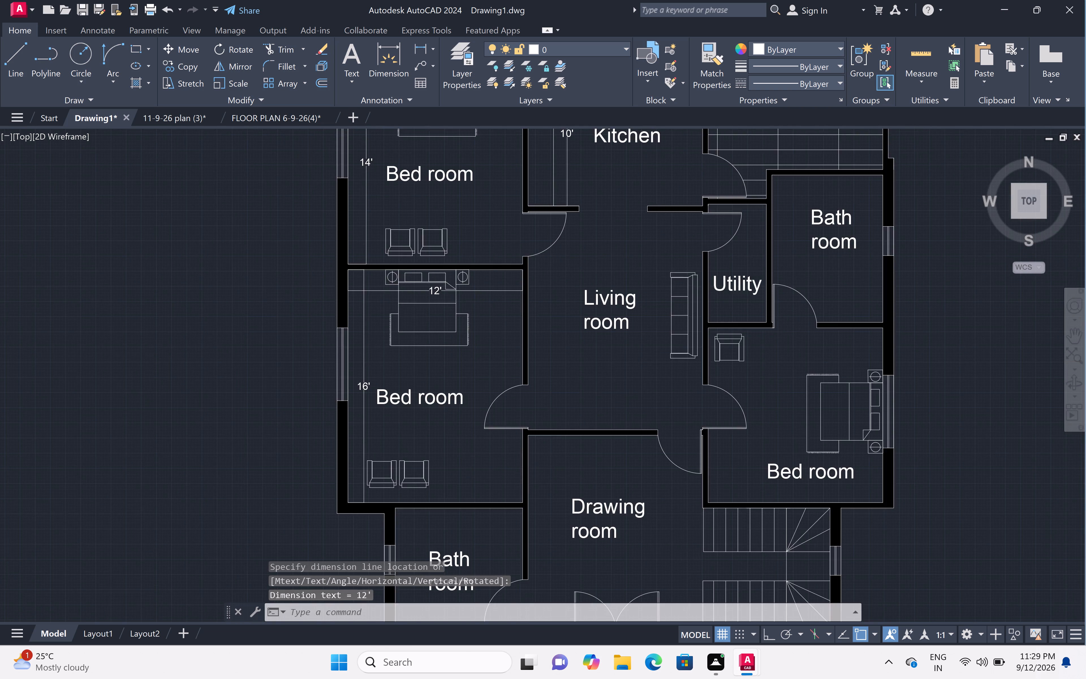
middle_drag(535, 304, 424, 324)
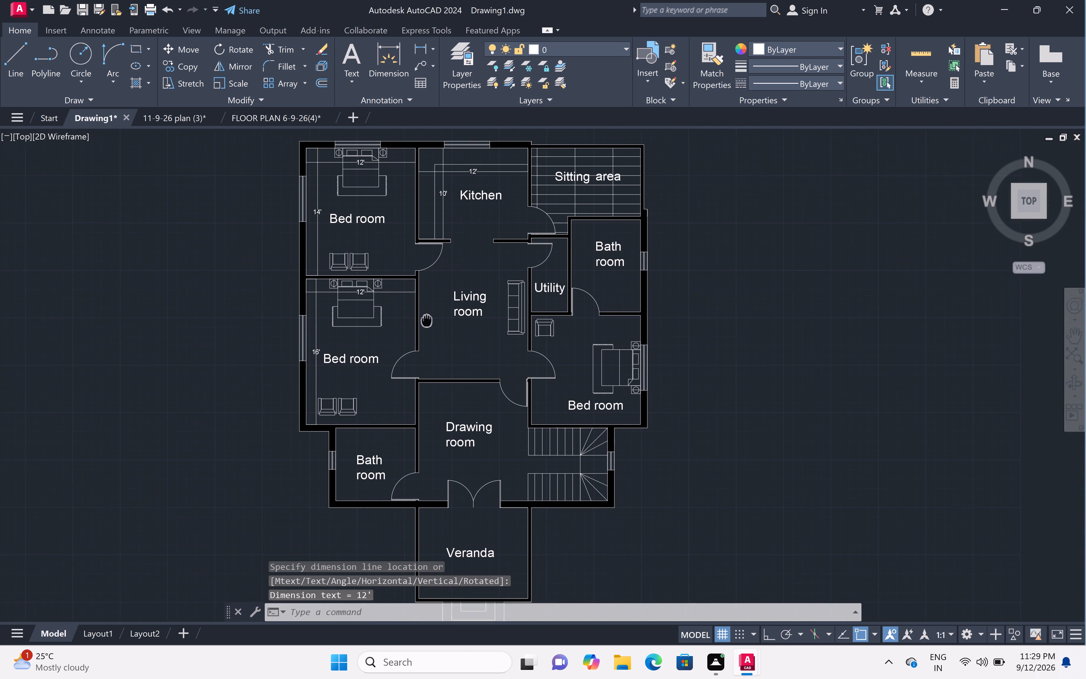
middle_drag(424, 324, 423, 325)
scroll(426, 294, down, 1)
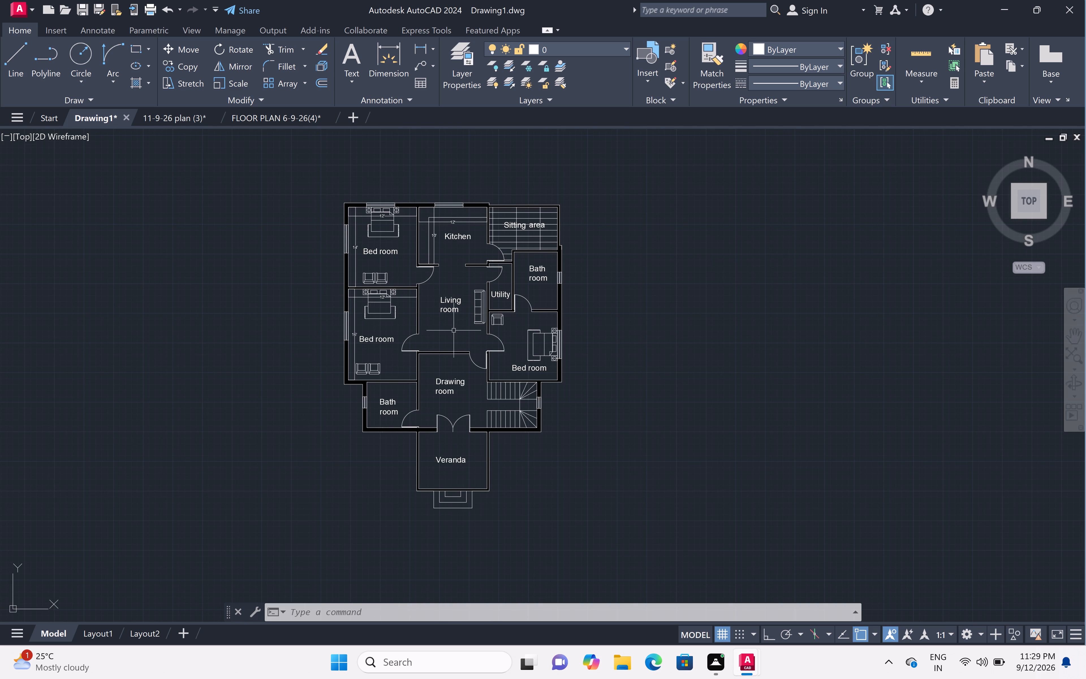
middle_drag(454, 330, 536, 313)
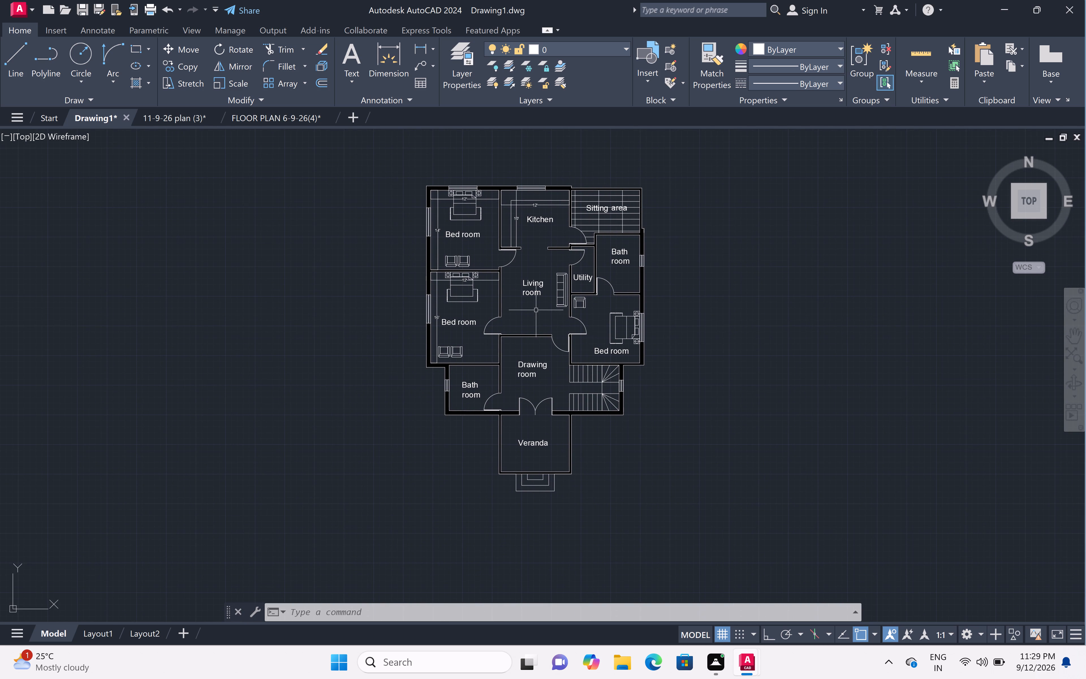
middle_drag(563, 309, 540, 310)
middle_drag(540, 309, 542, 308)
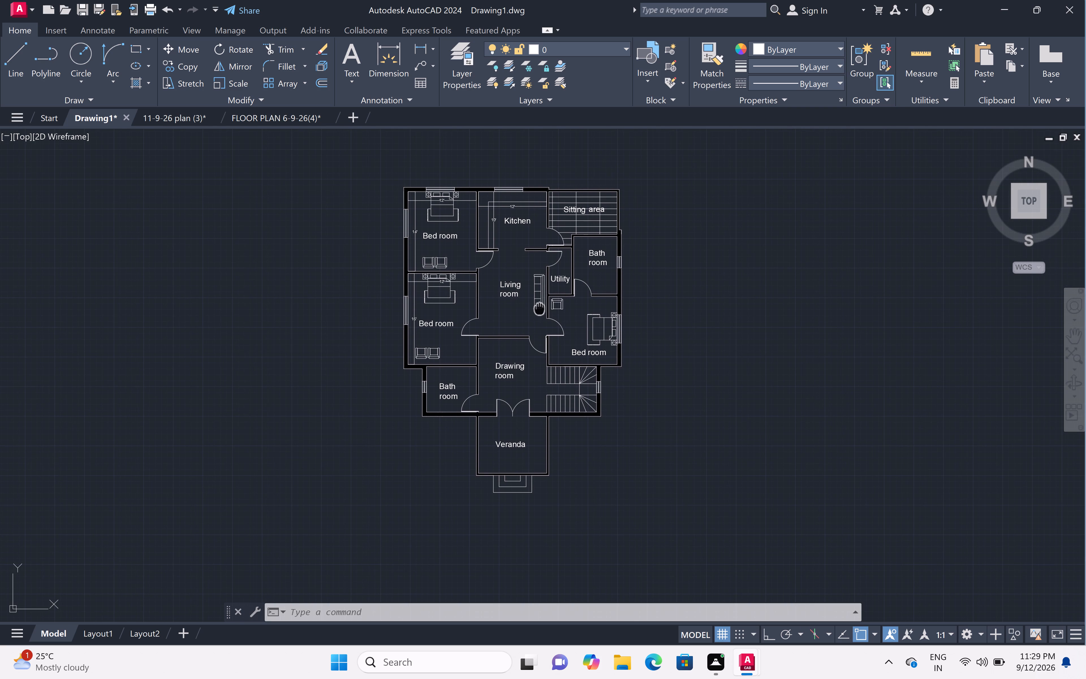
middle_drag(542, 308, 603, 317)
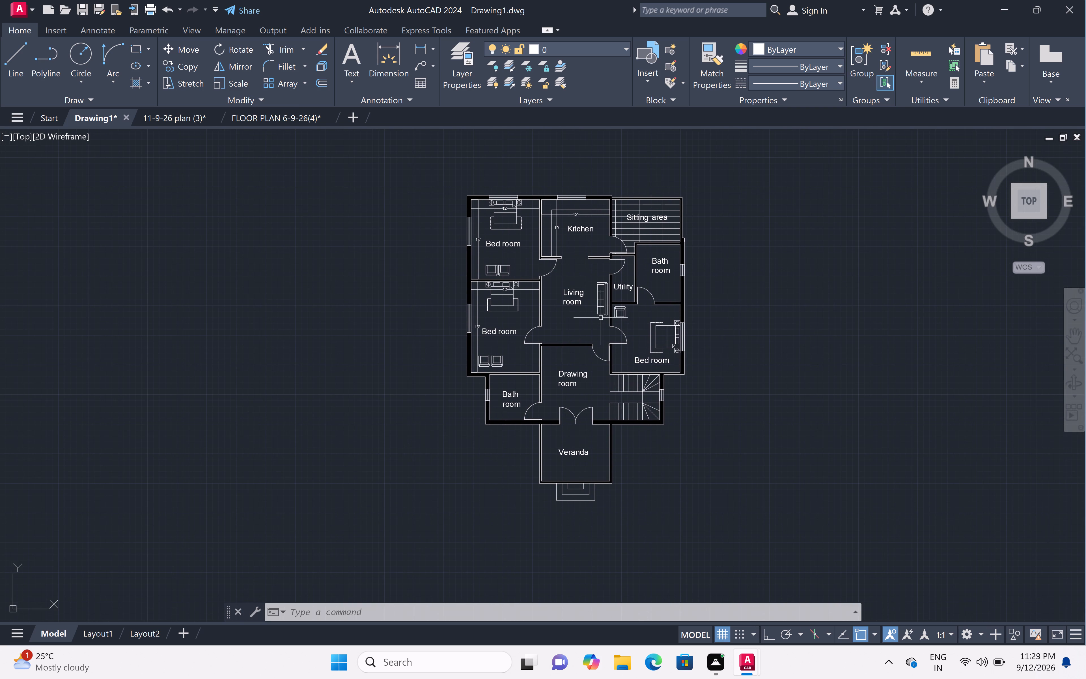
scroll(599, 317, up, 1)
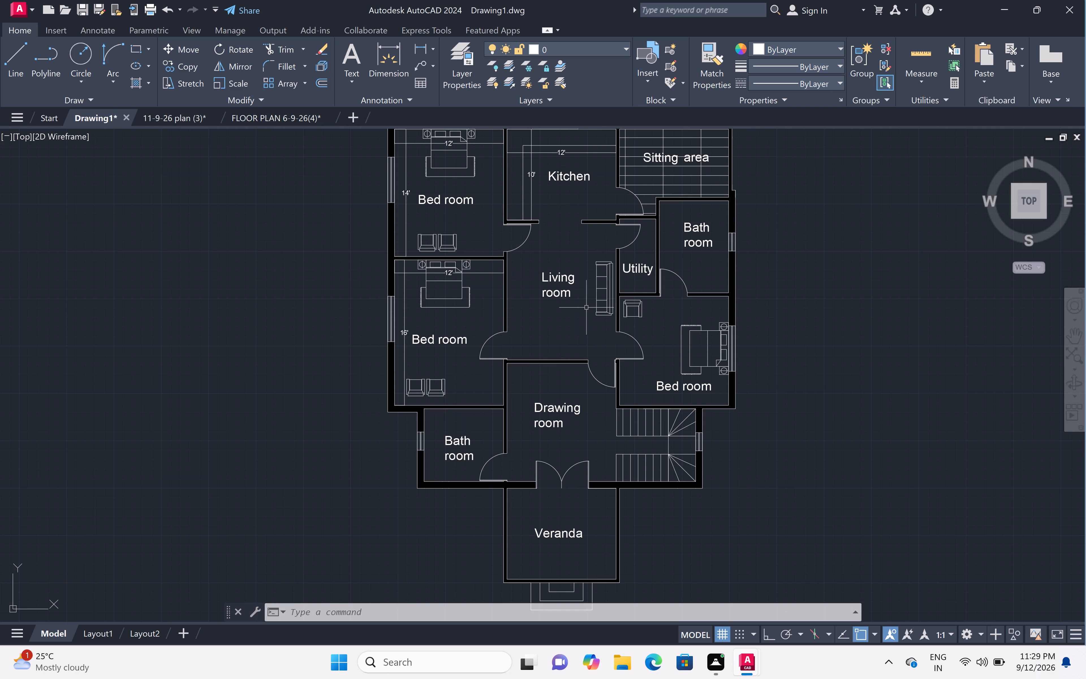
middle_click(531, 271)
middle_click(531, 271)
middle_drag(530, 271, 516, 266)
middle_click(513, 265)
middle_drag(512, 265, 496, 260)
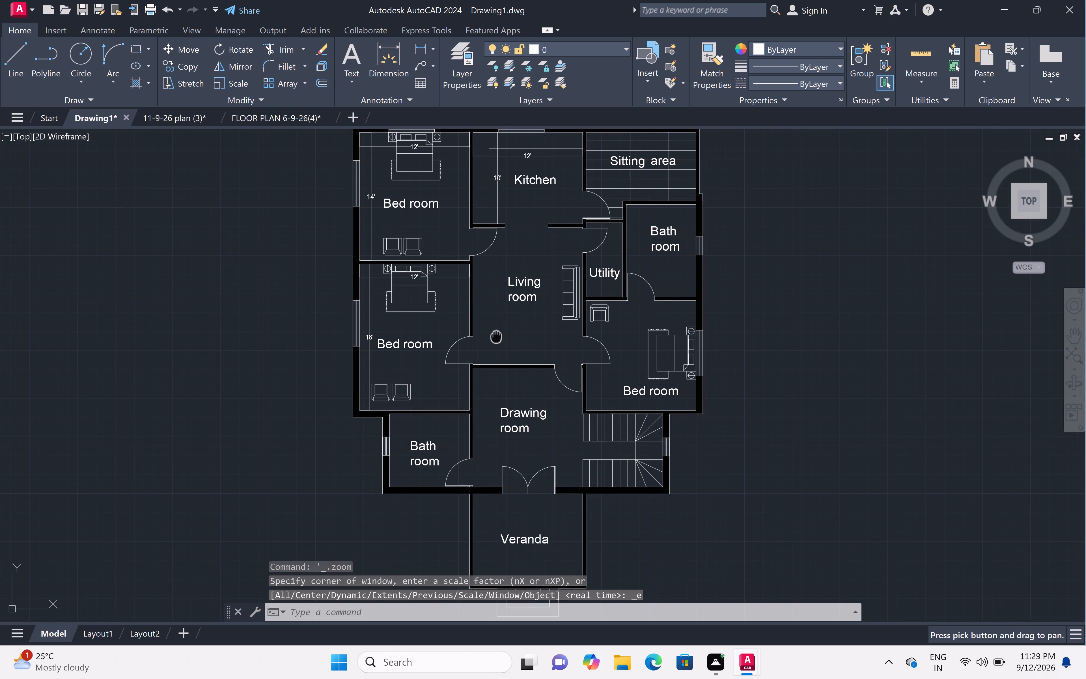
Add a vertical linear dimension for the inner depth of the bath room beside the drawing room, placed just inside its window wall.
middle_drag(346, 501, 354, 439)
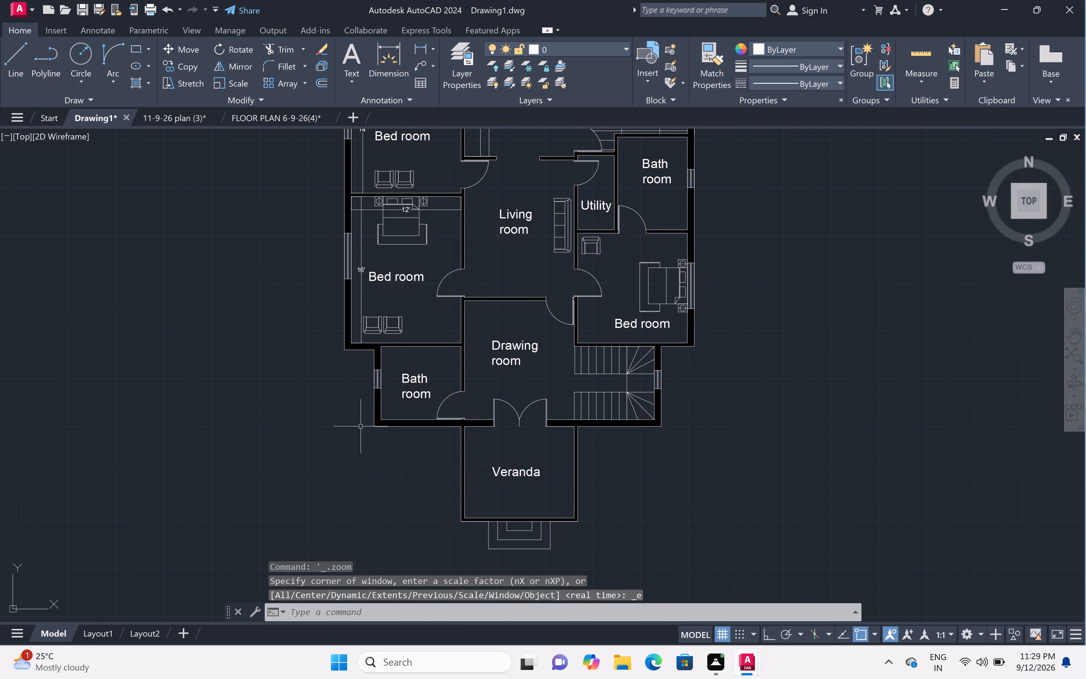
scroll(392, 392, up, 3)
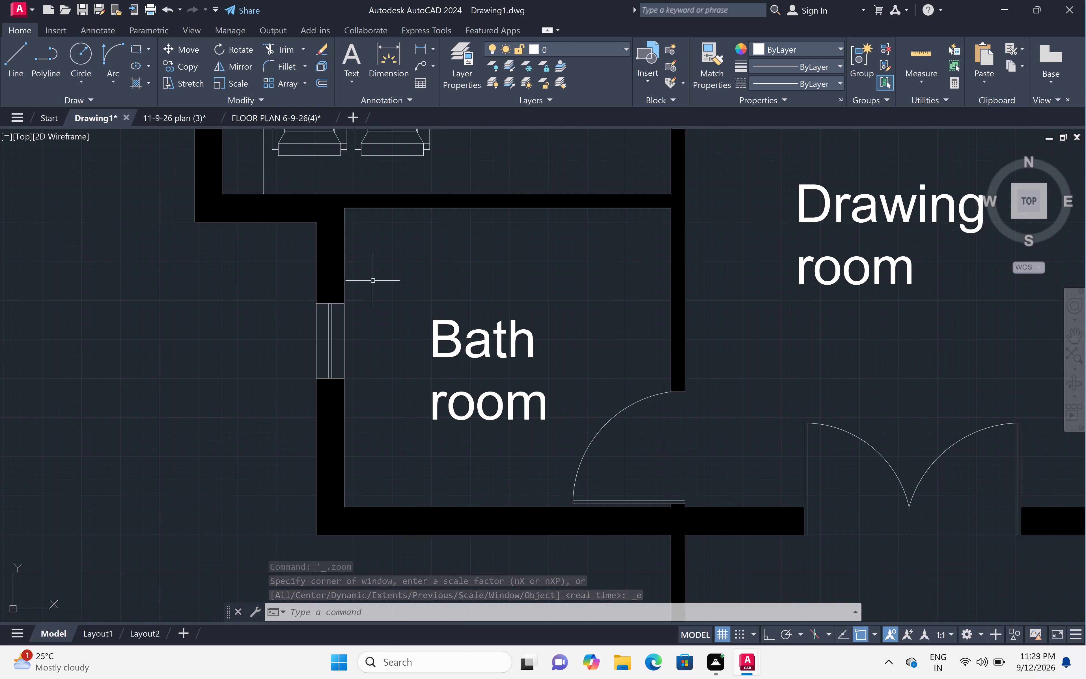
scroll(372, 270, down, 1)
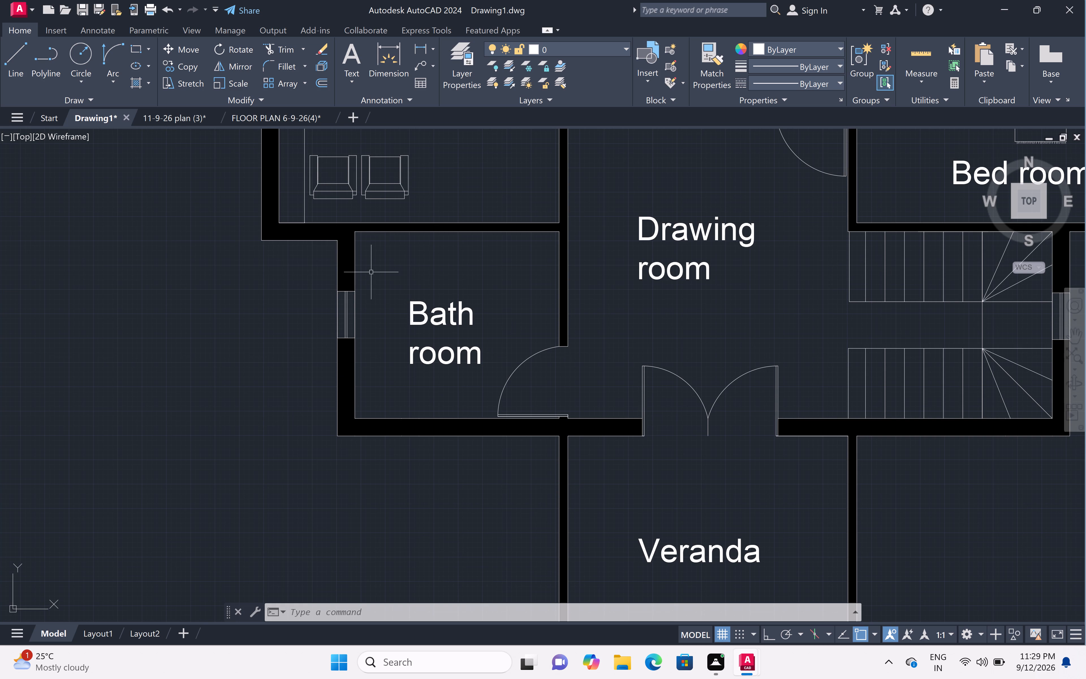
double_click(434, 49)
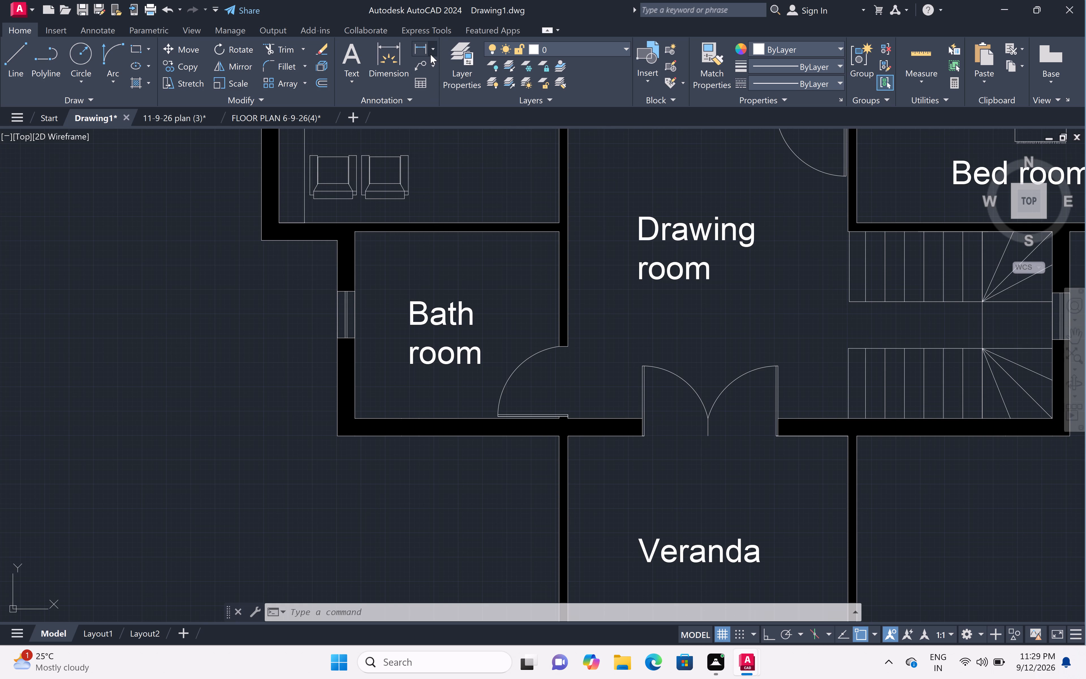
double_click(430, 51)
click(431, 46)
click(451, 61)
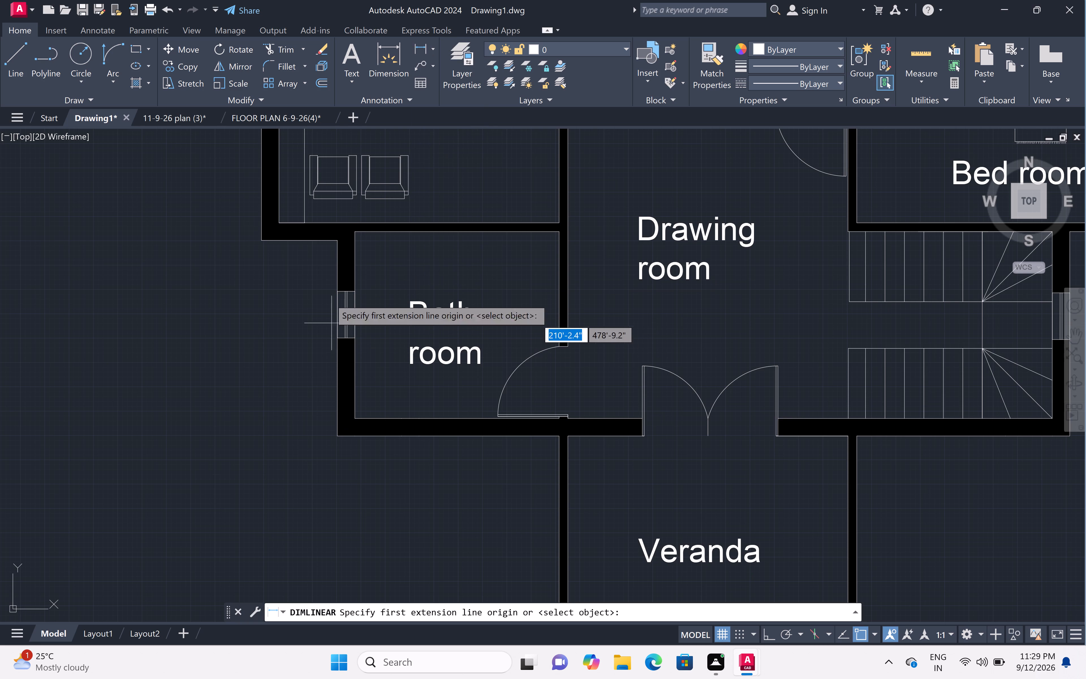
click(356, 227)
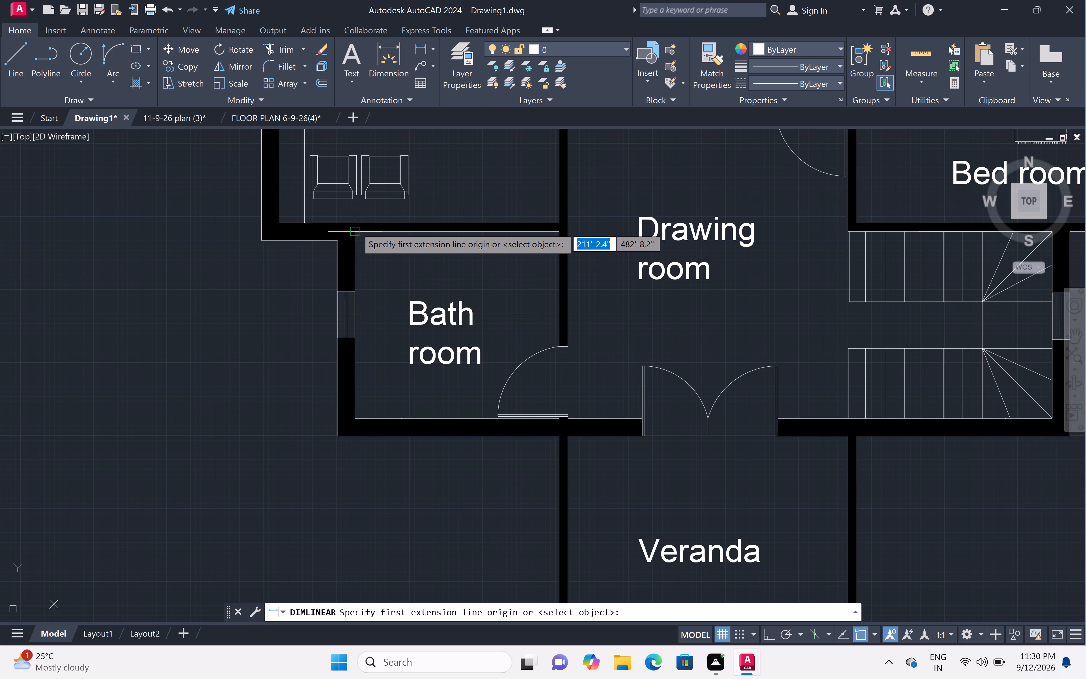
click(355, 419)
click(382, 412)
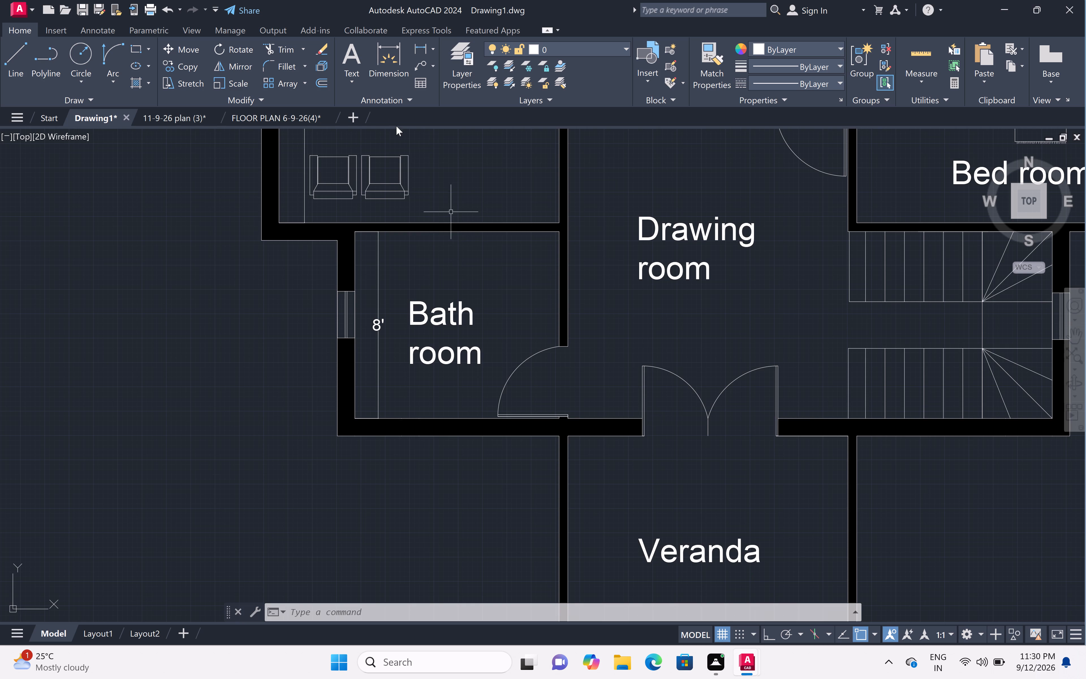
Add a horizontal linear dimension across the inner width of the bath room beside the drawing room, placed just below its upper wall.
click(431, 49)
click(445, 68)
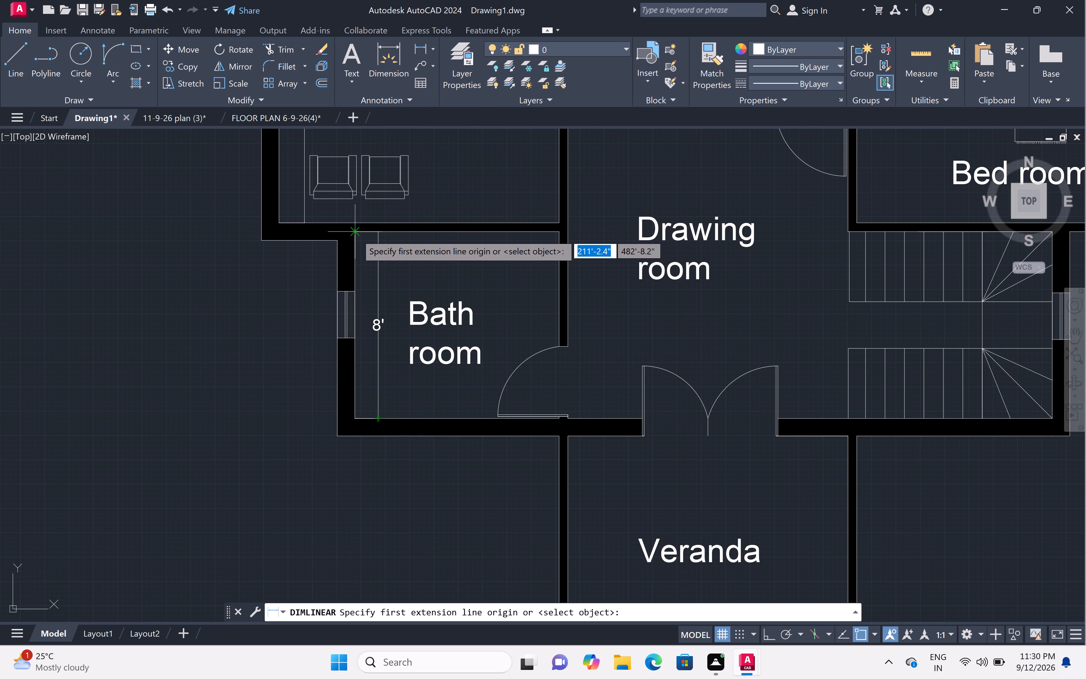
scroll(358, 238, up, 1)
click(351, 227)
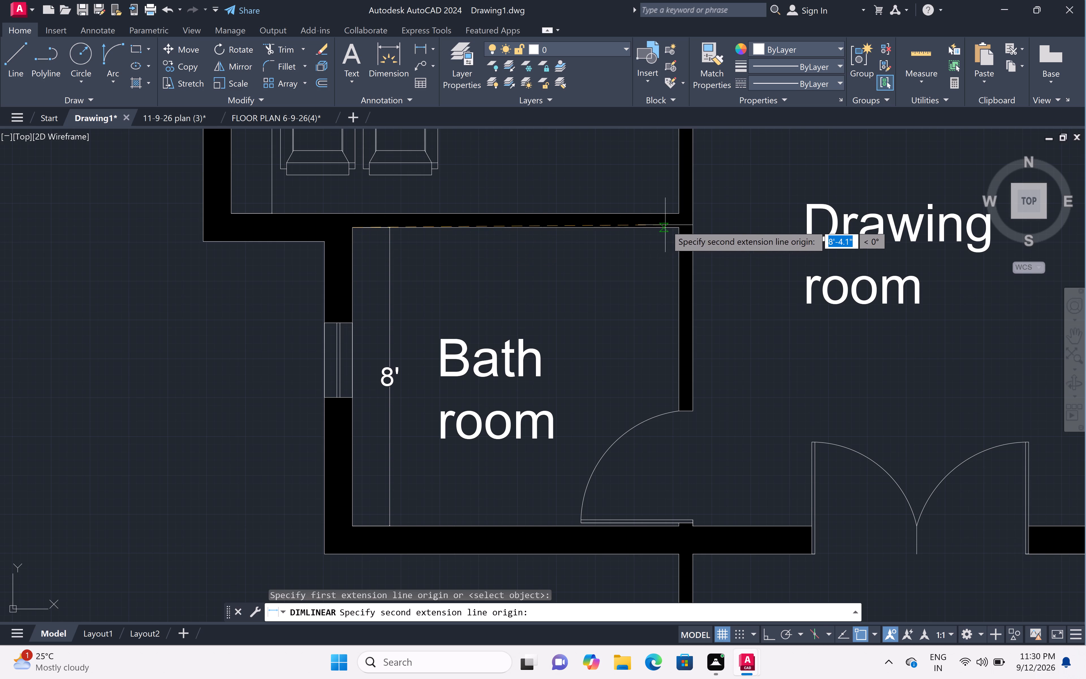
click(678, 227)
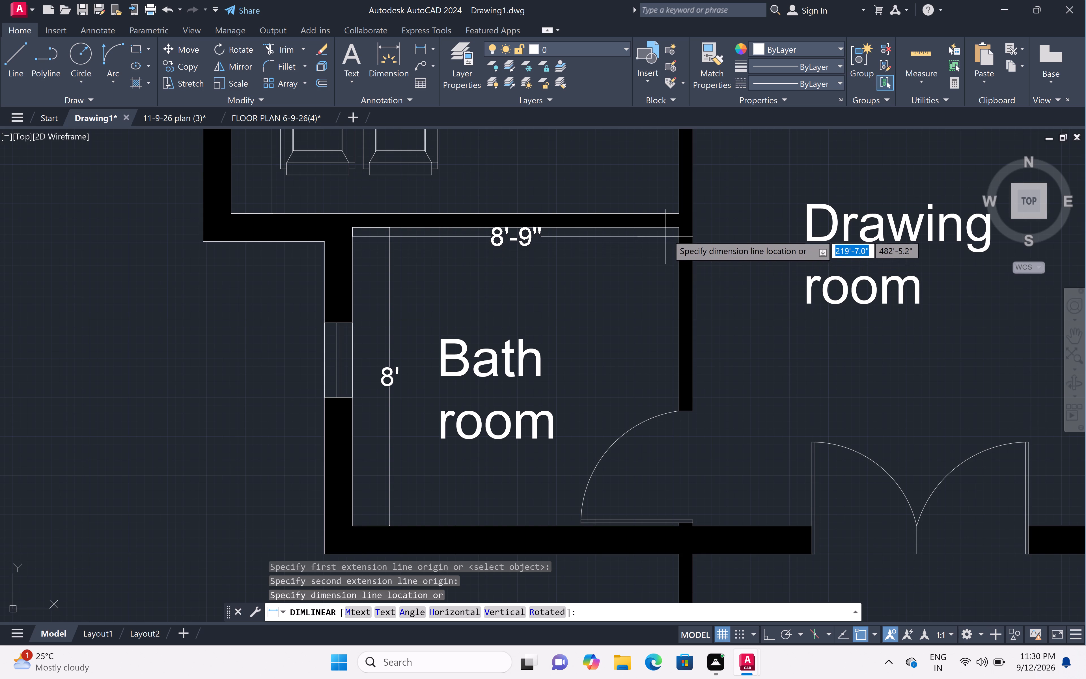
click(666, 250)
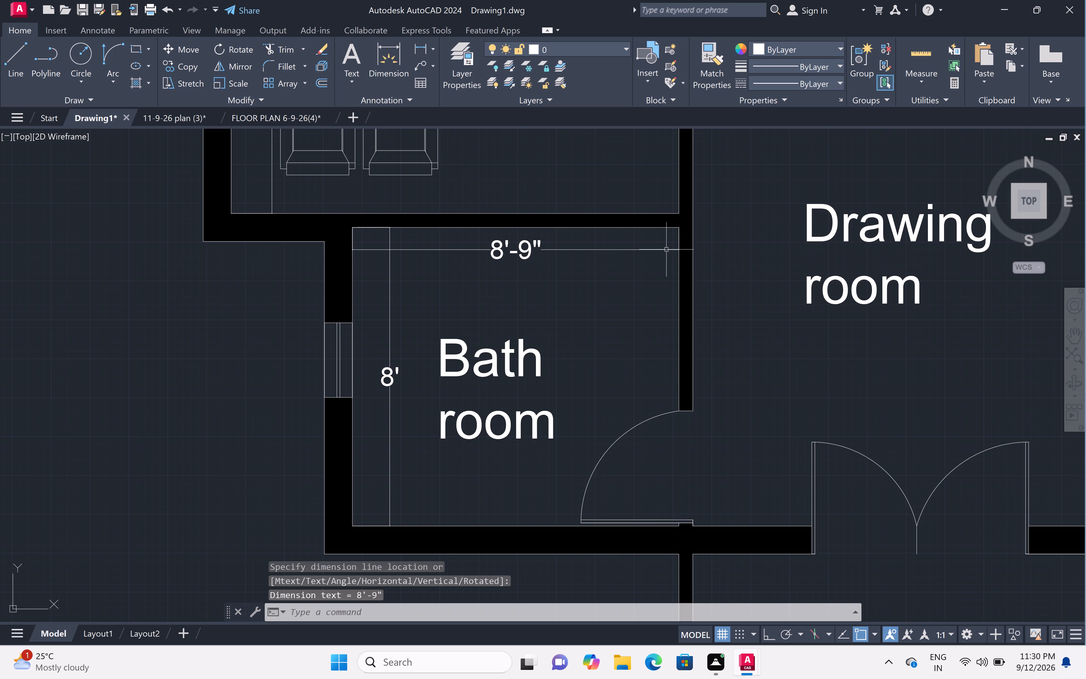
Override the text of the bath room's horizontal width dimension with 8'.
triple_click(526, 249)
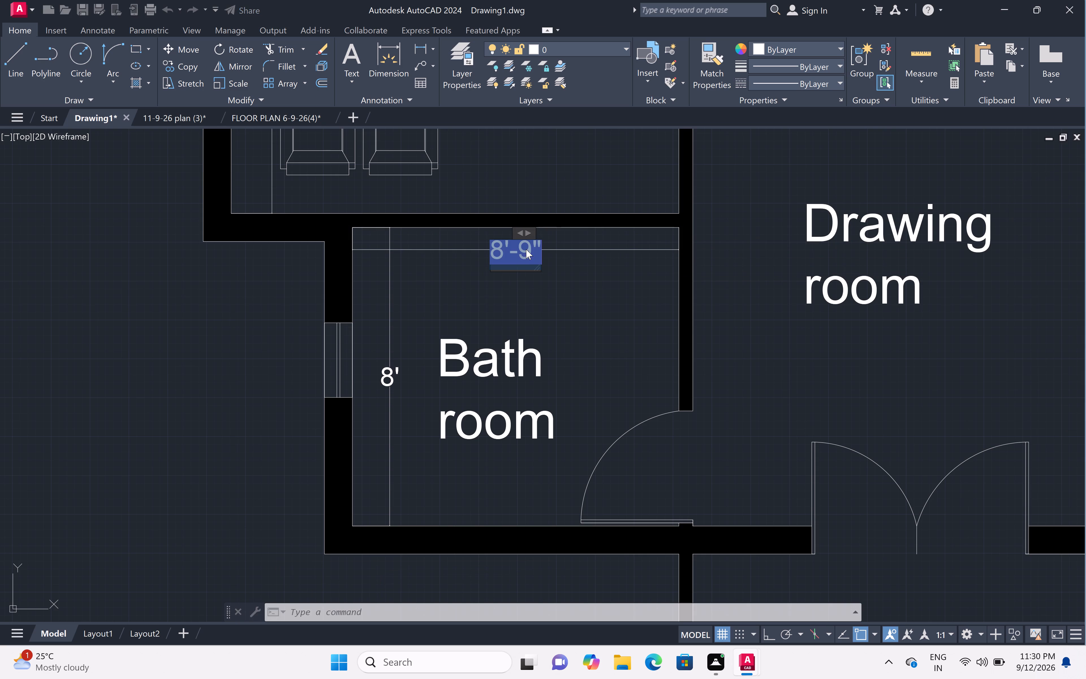
click(536, 249)
click(538, 250)
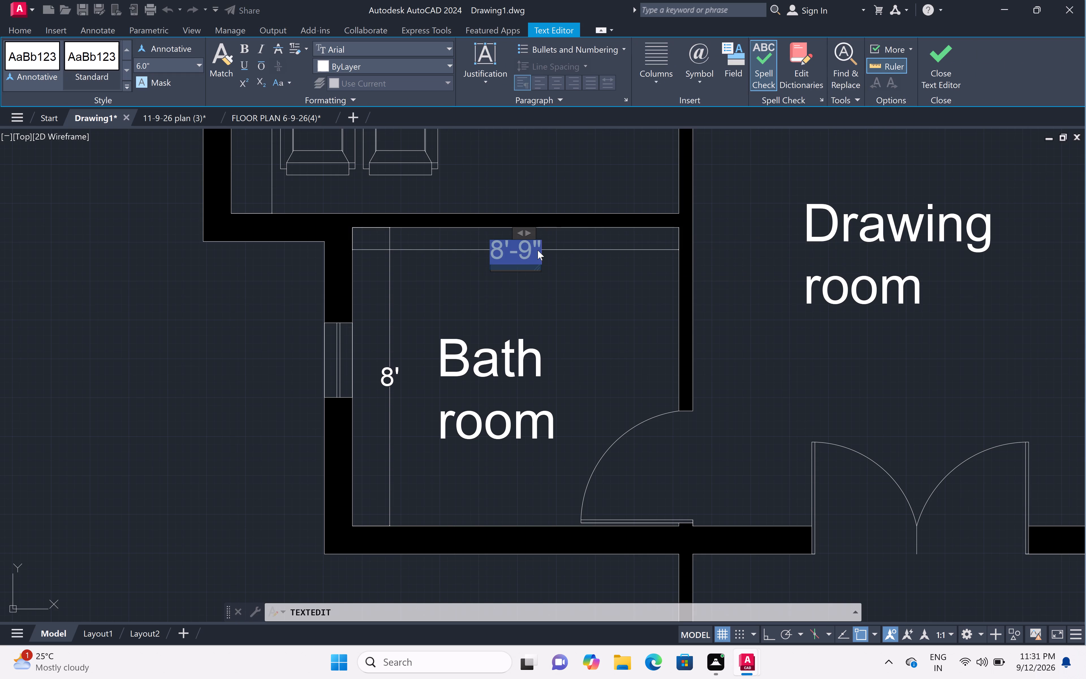
double_click(539, 243)
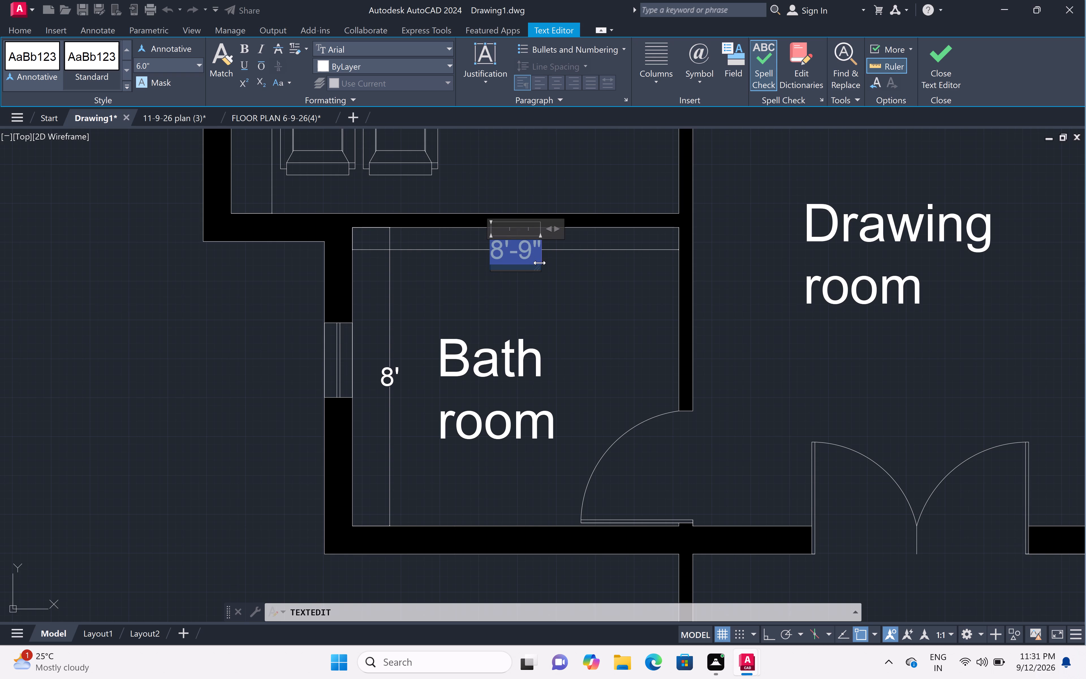
key(BackSpace)
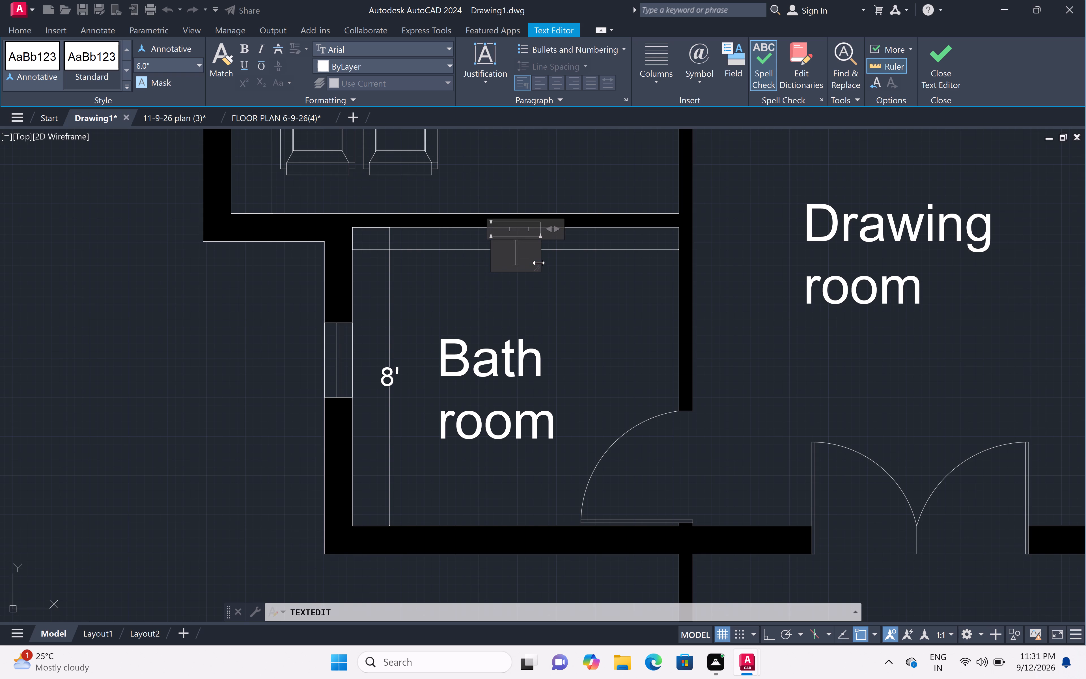
text(8')
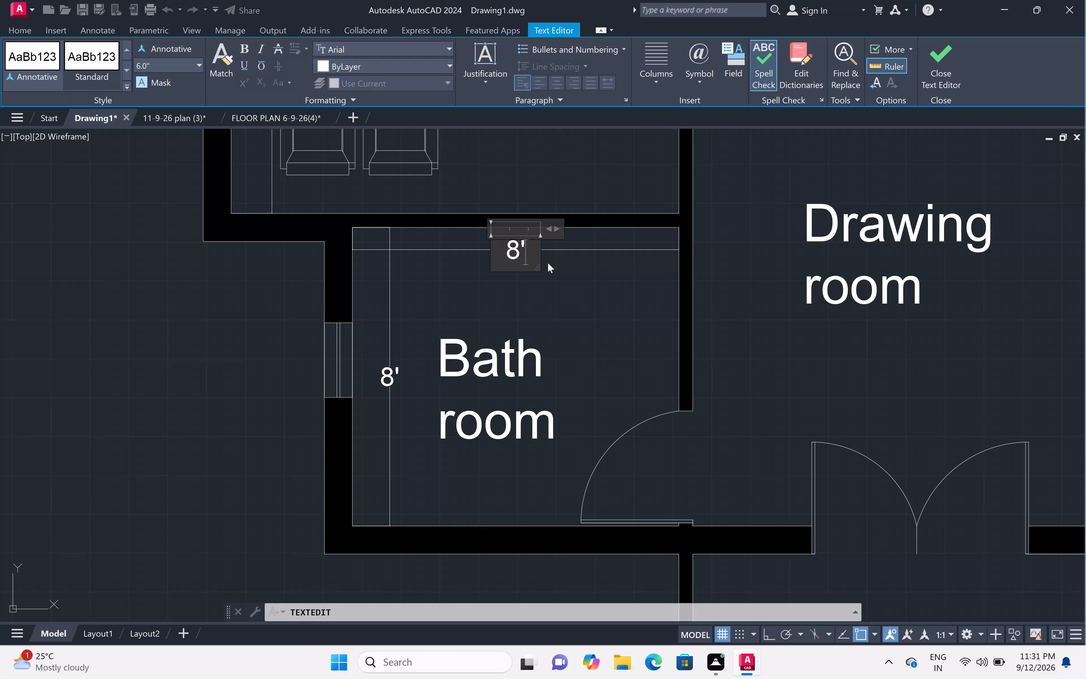
double_click(573, 299)
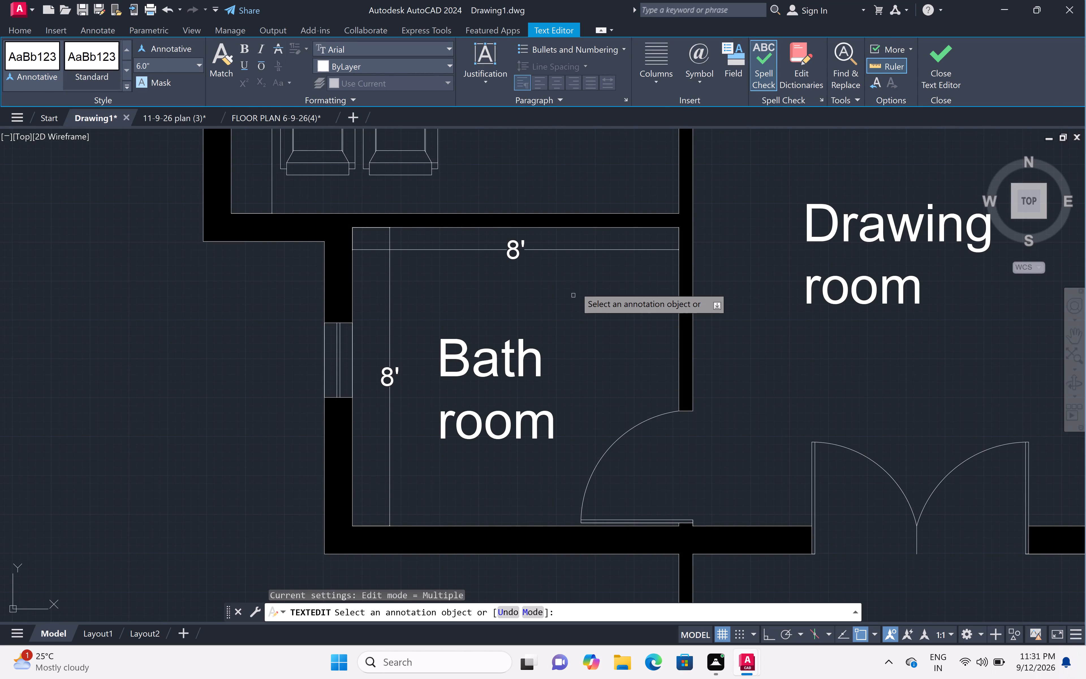
scroll(578, 282, down, 3)
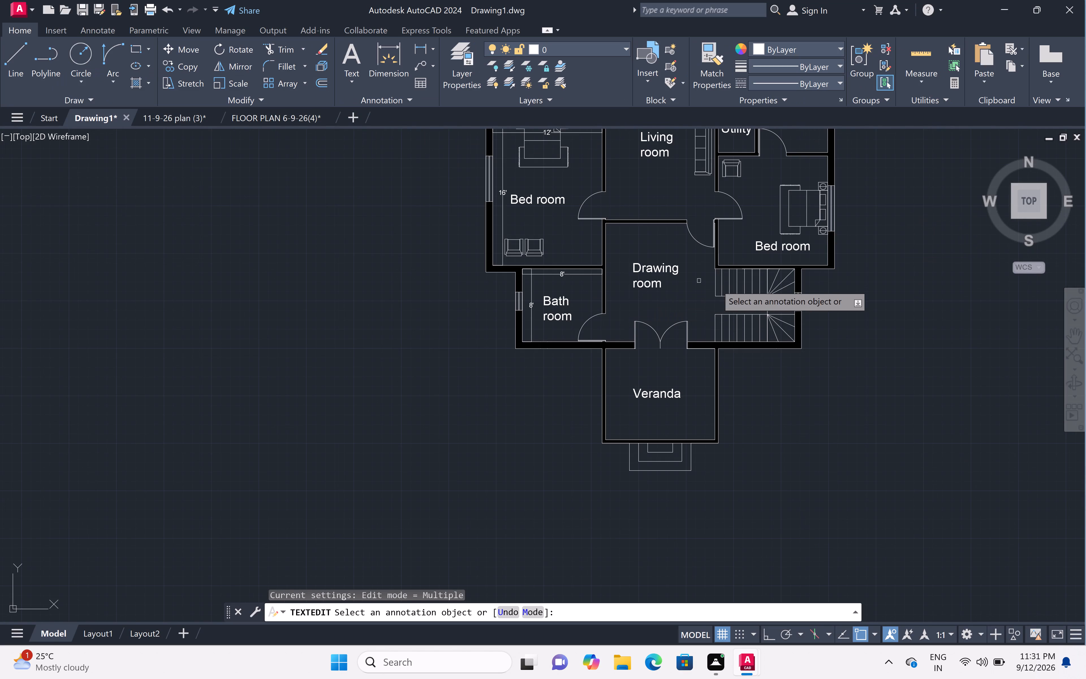
scroll(781, 276, up, 3)
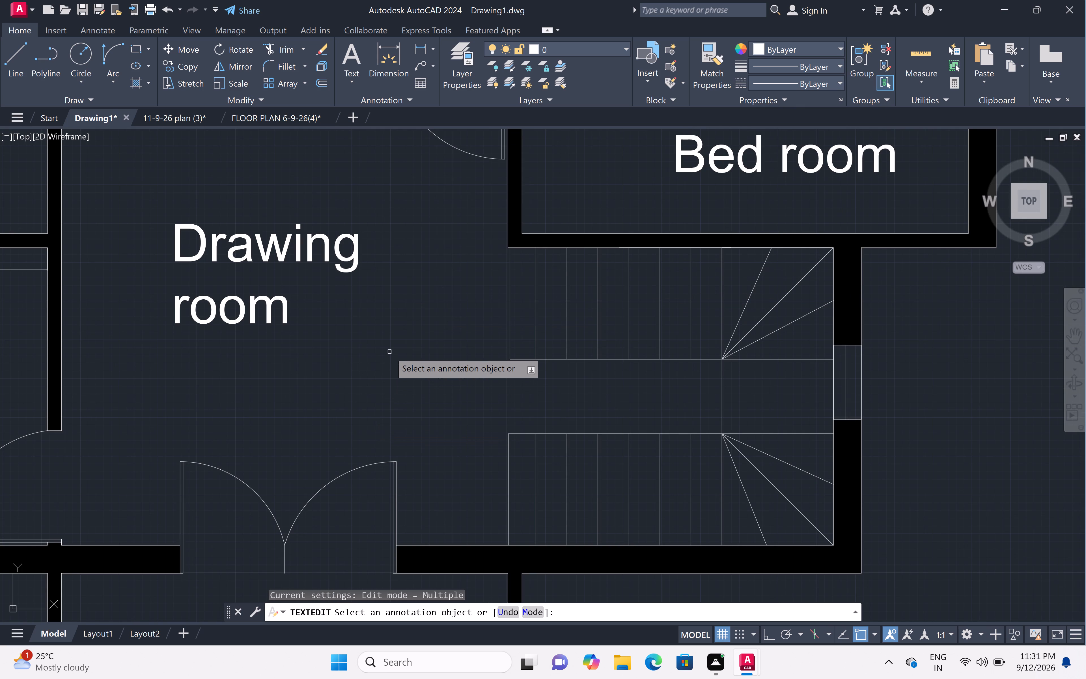
key(Escape)
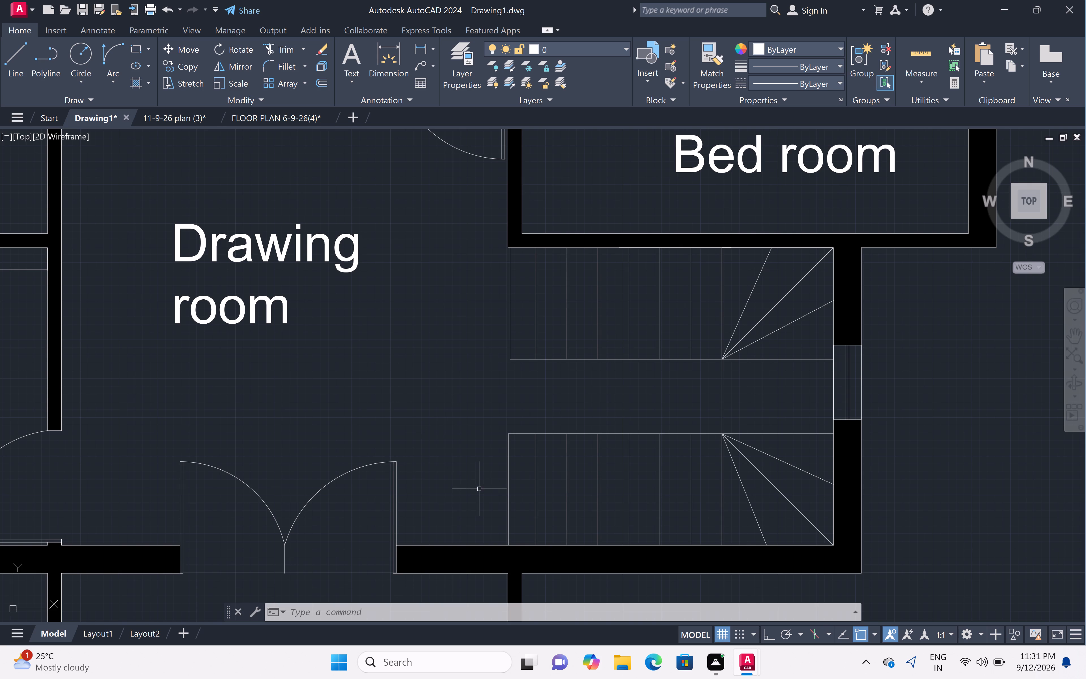
Add a horizontal linear dimension across the staircase, from the bedroom wall corner to the outer wall, placed just below the bedroom wall.
scroll(479, 489, down, 1)
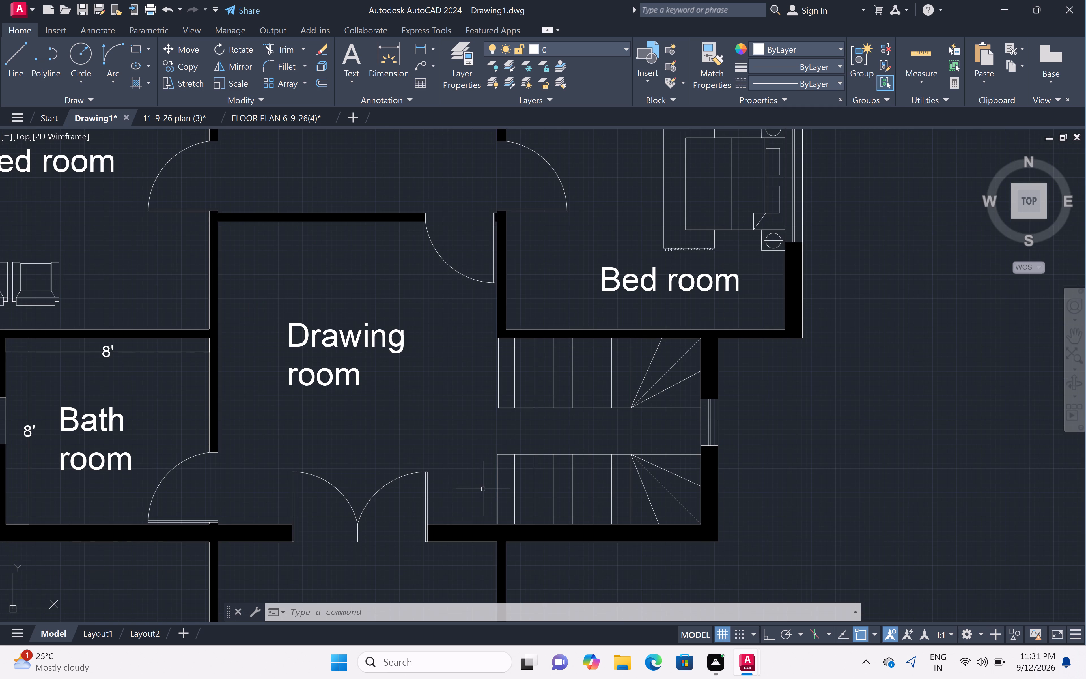
middle_drag(568, 421, 512, 428)
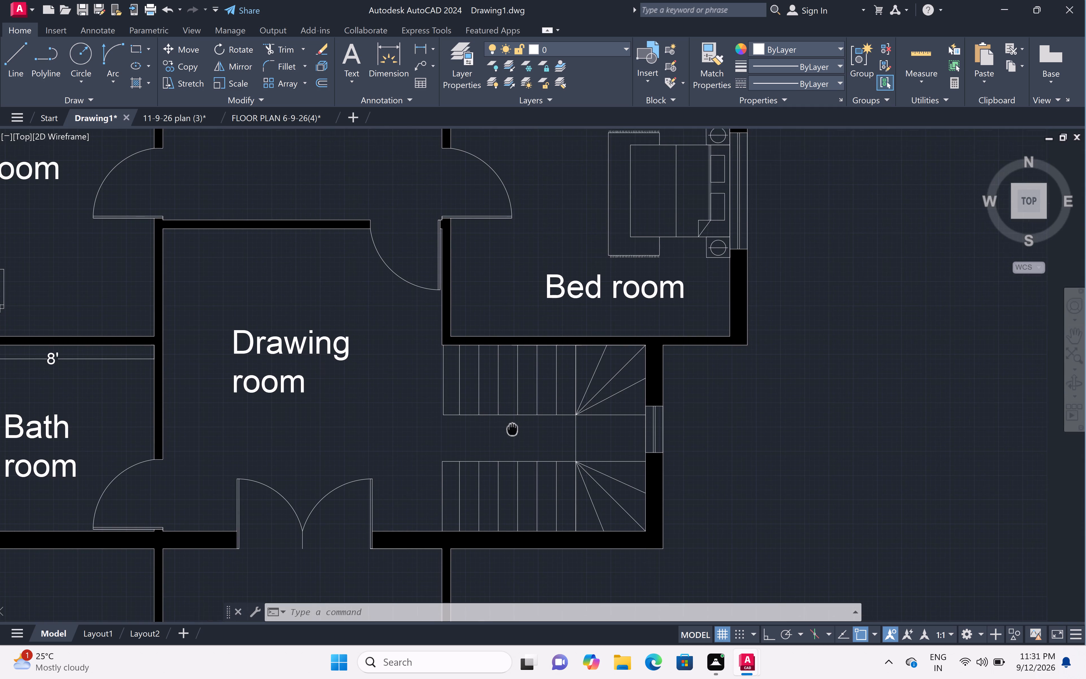
middle_drag(512, 428, 494, 427)
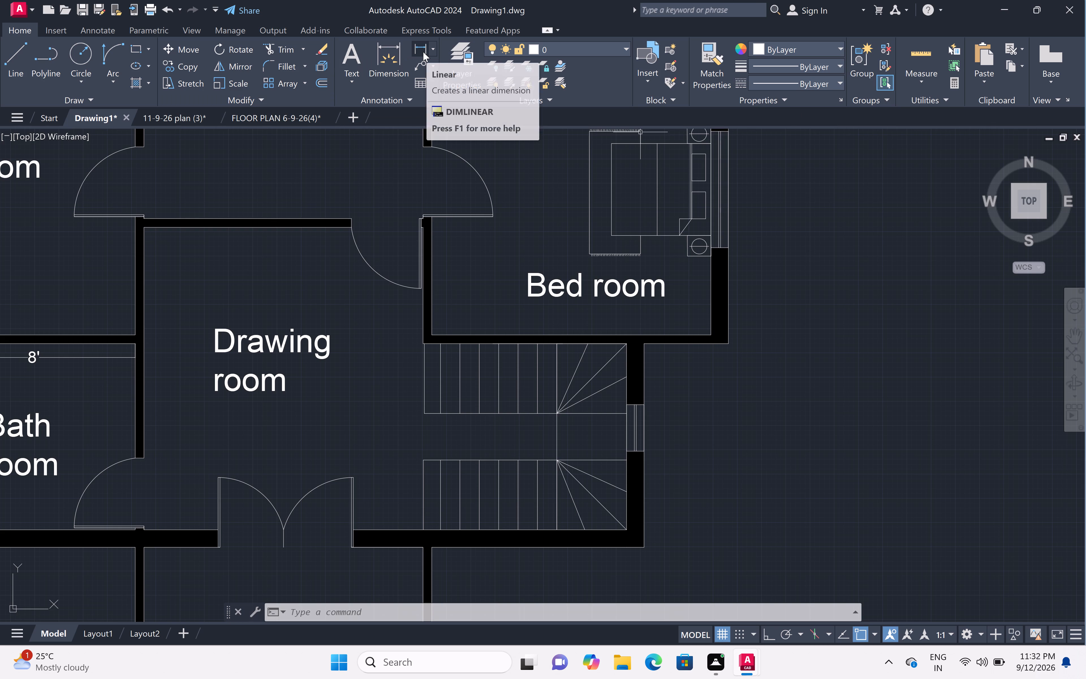
double_click(432, 47)
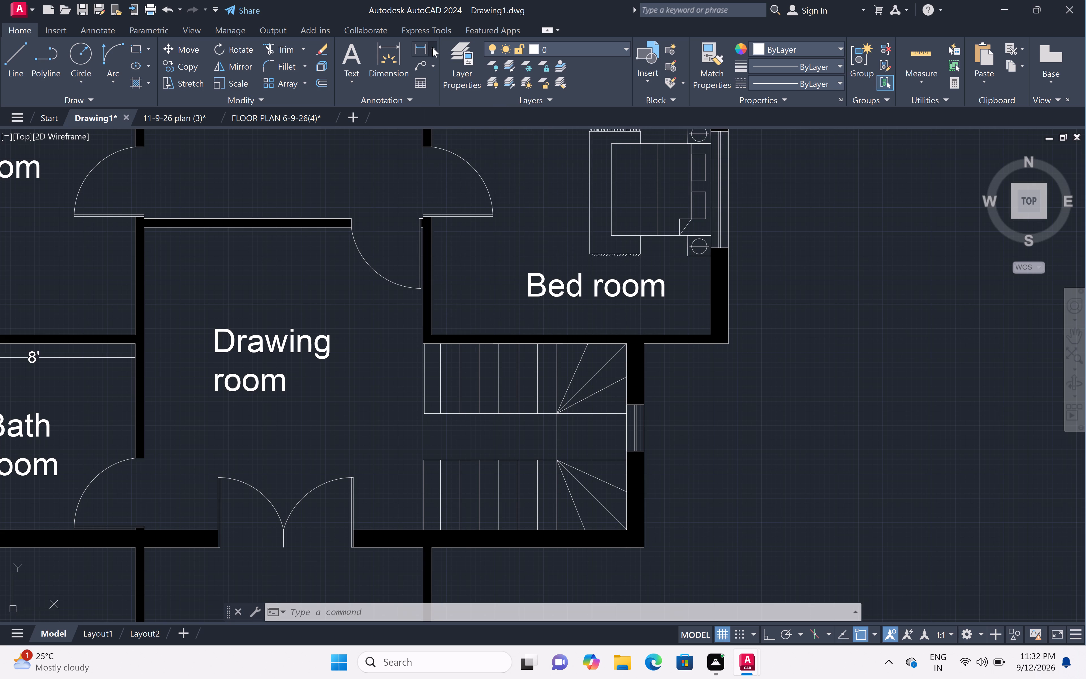
double_click(434, 49)
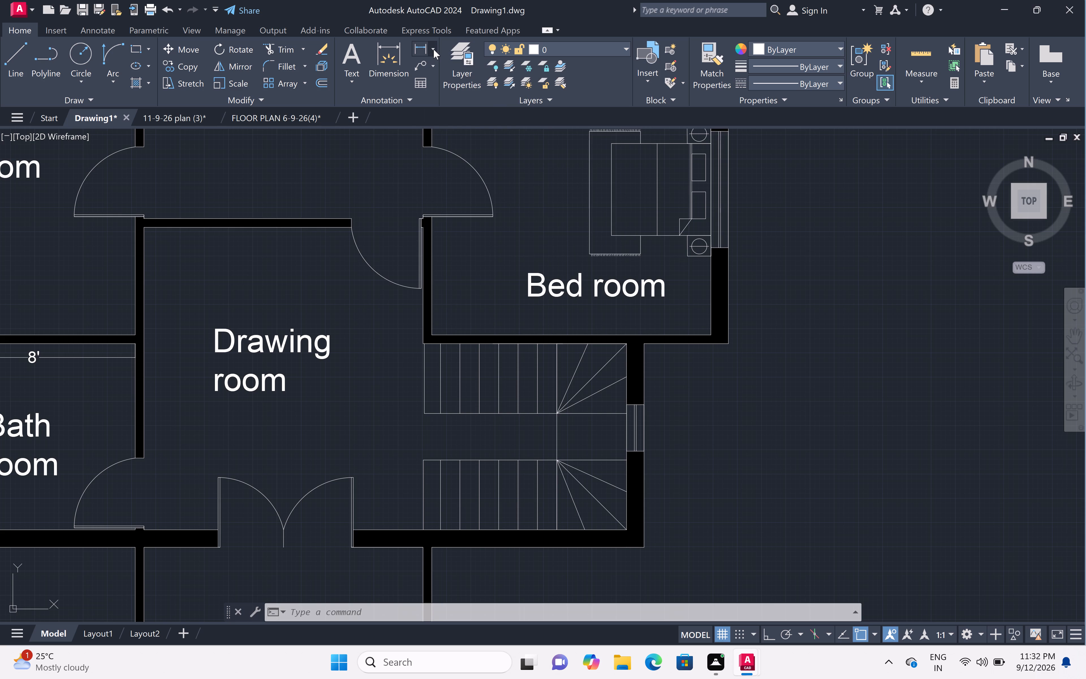
click(434, 49)
click(449, 68)
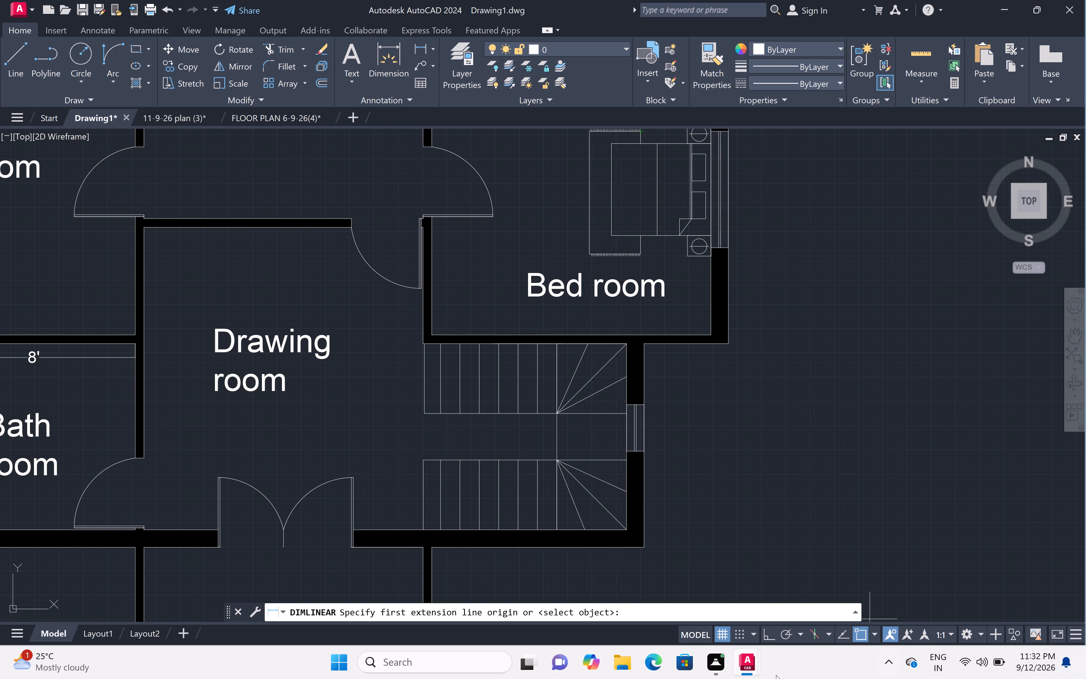
click(420, 342)
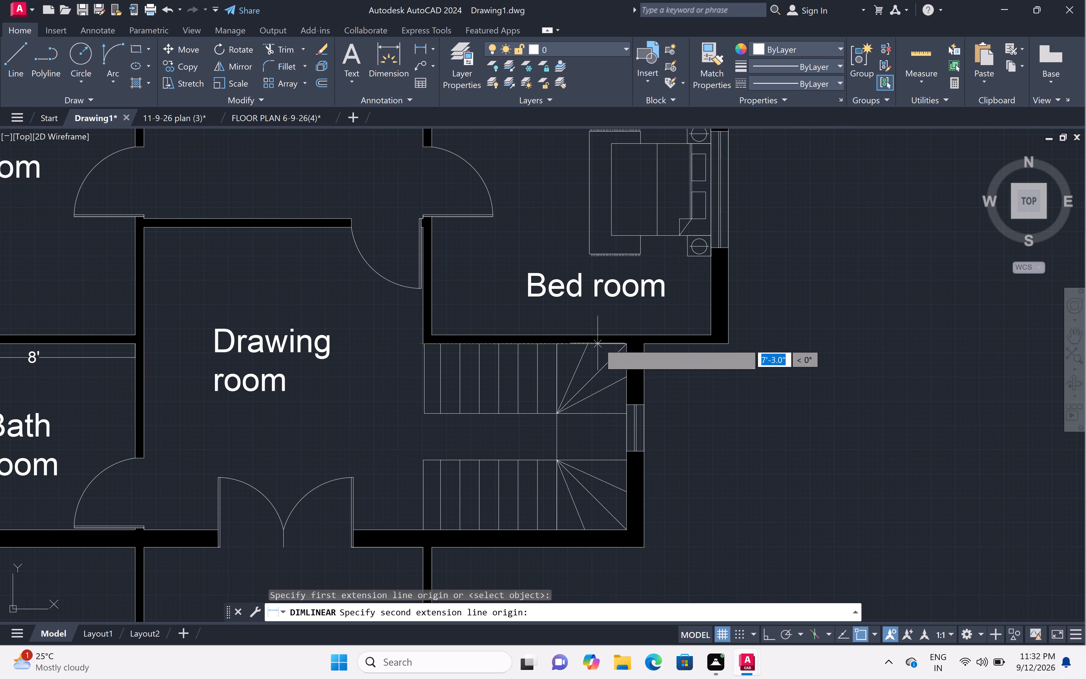
click(624, 345)
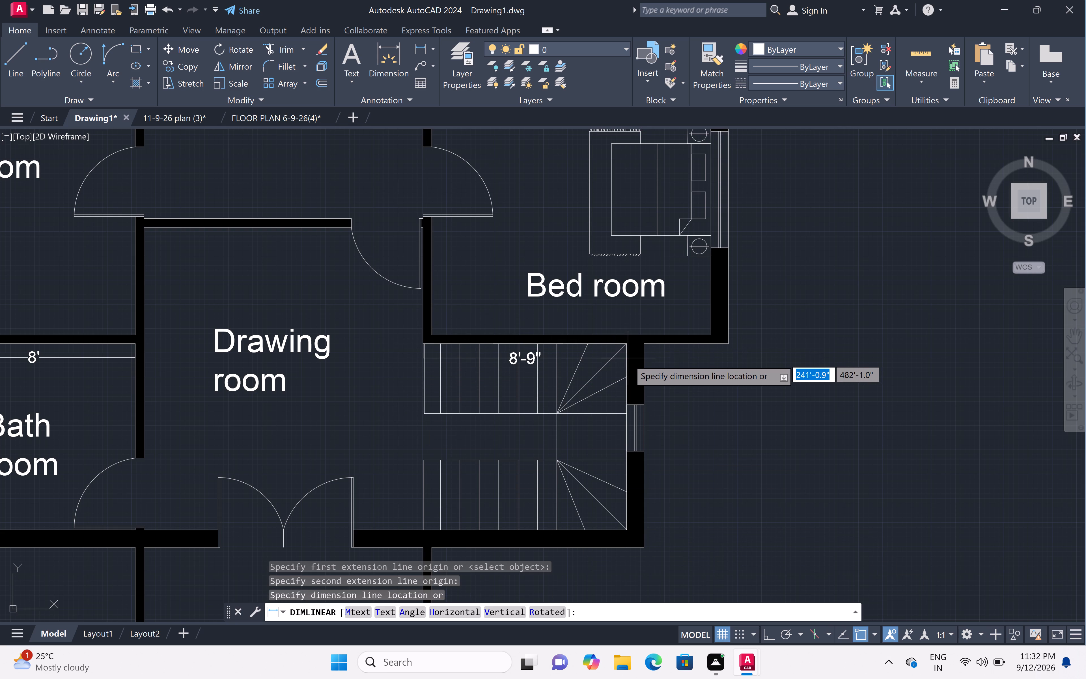
click(629, 362)
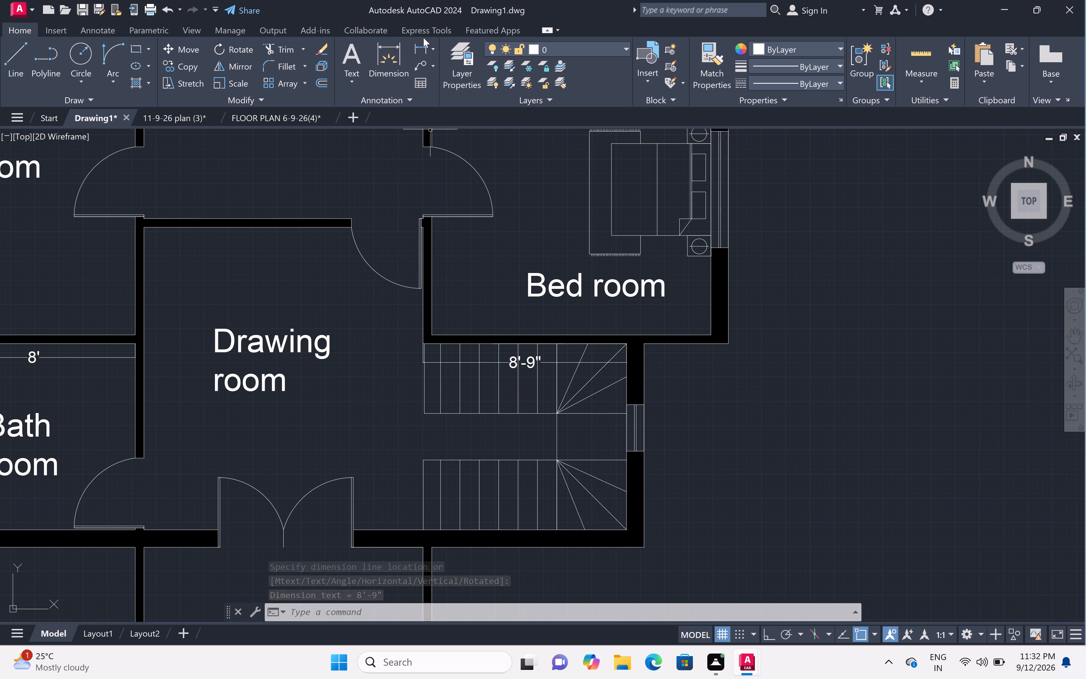
Override the text of the staircase's horizontal dimension with 8'.
triple_click(514, 364)
click(514, 364)
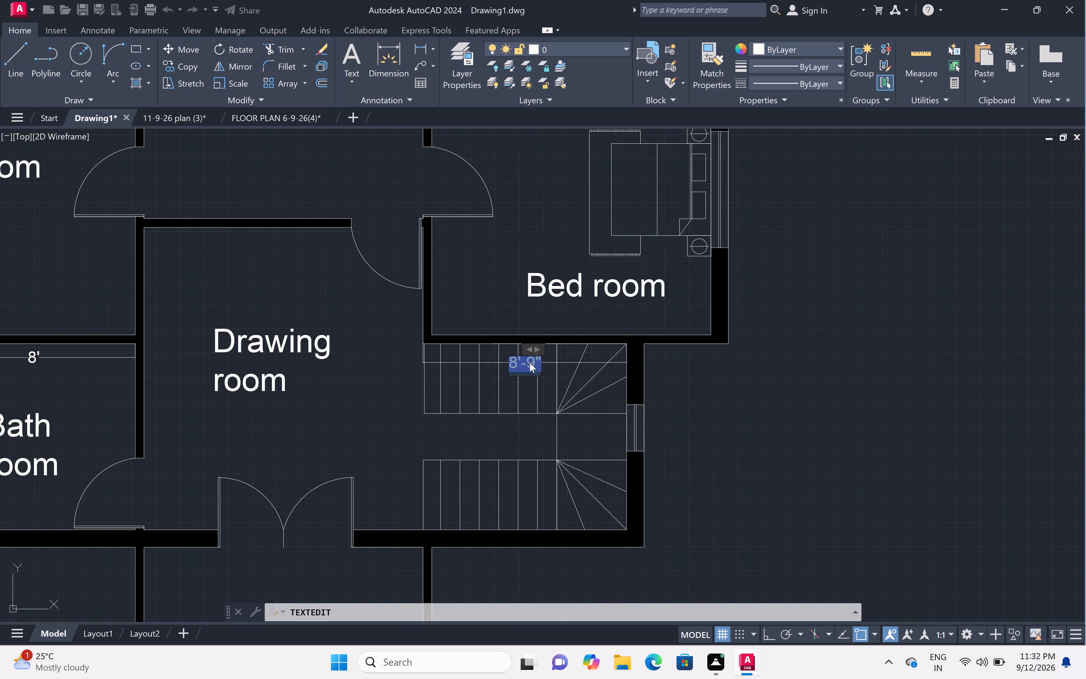
click(539, 365)
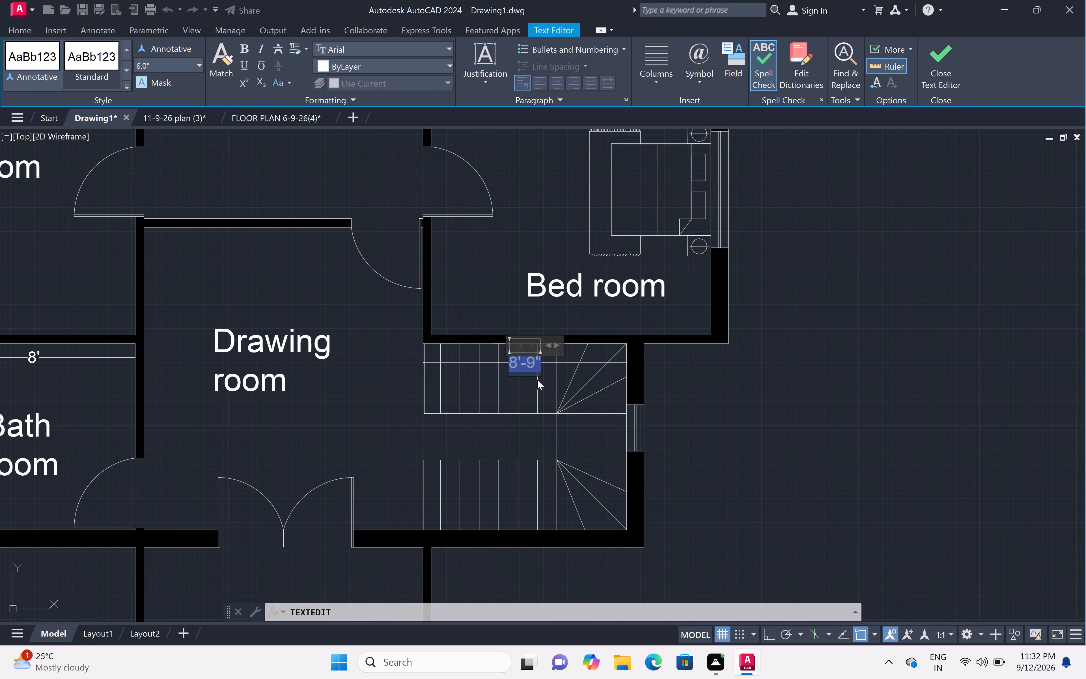
key(BackSpace)
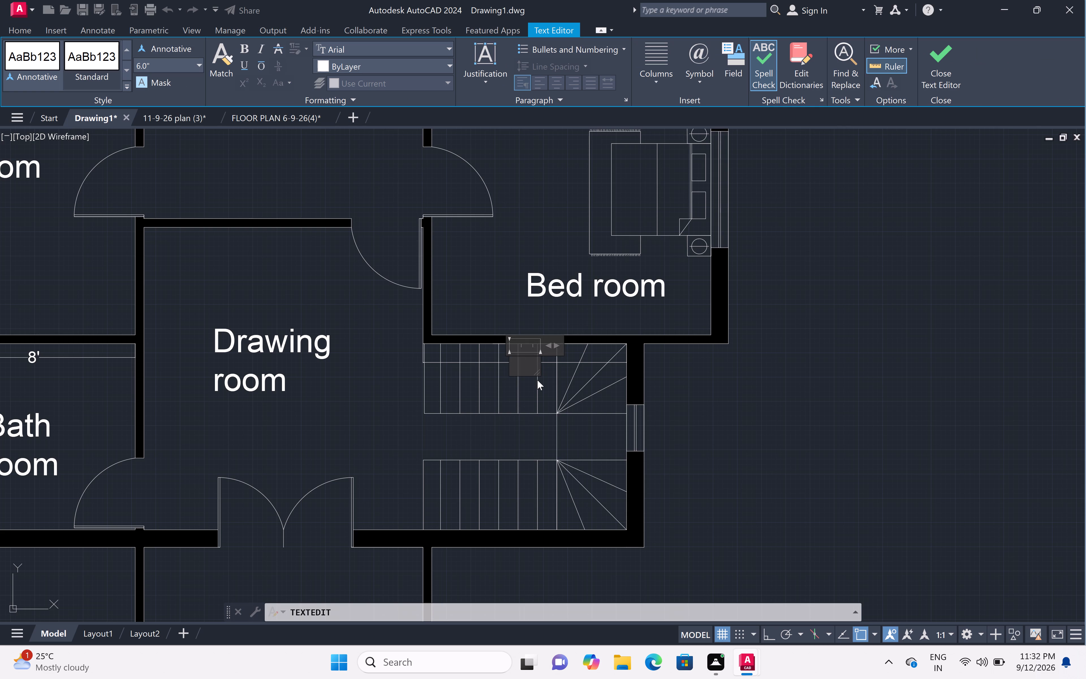
key(8)
key(apostrophe)
click(542, 386)
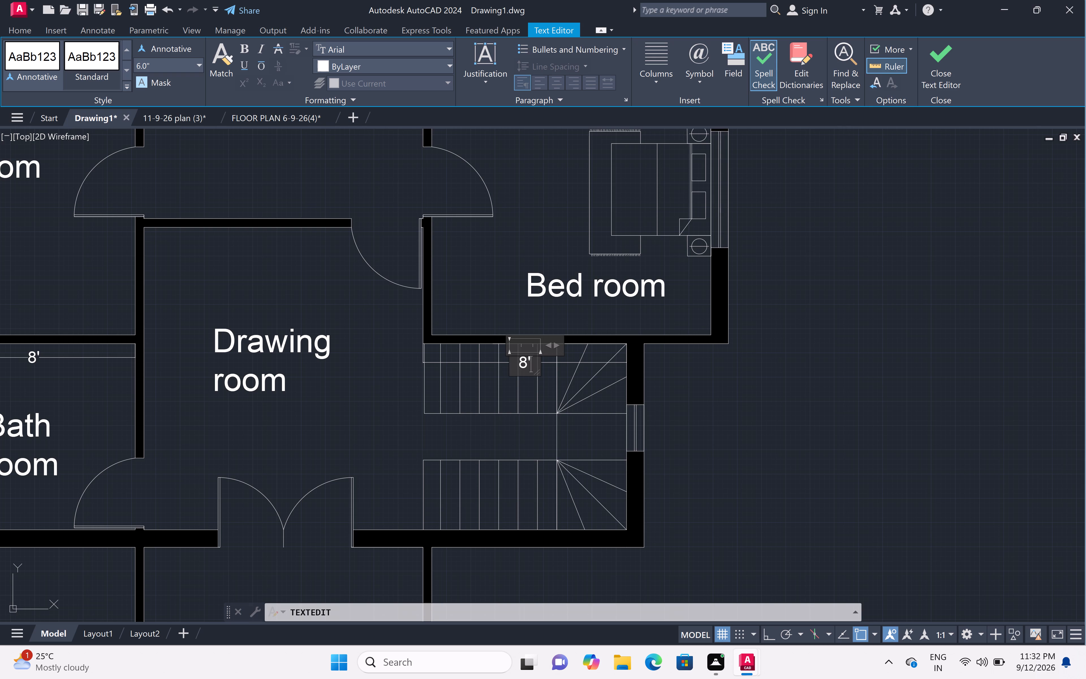
scroll(436, 376, down, 1)
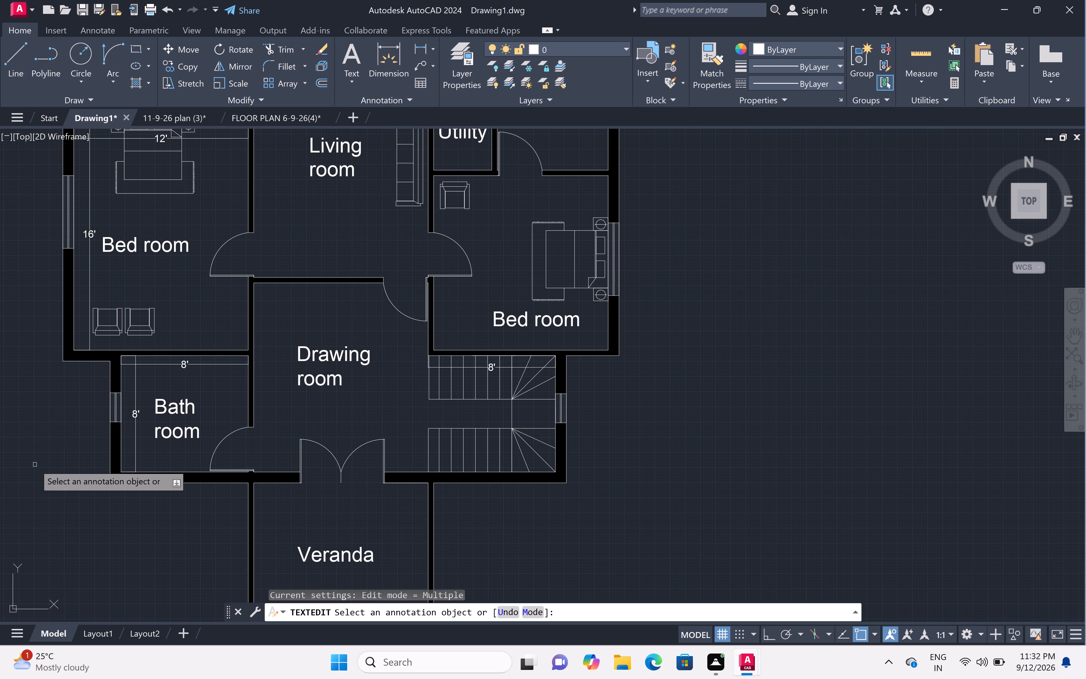
key(Escape)
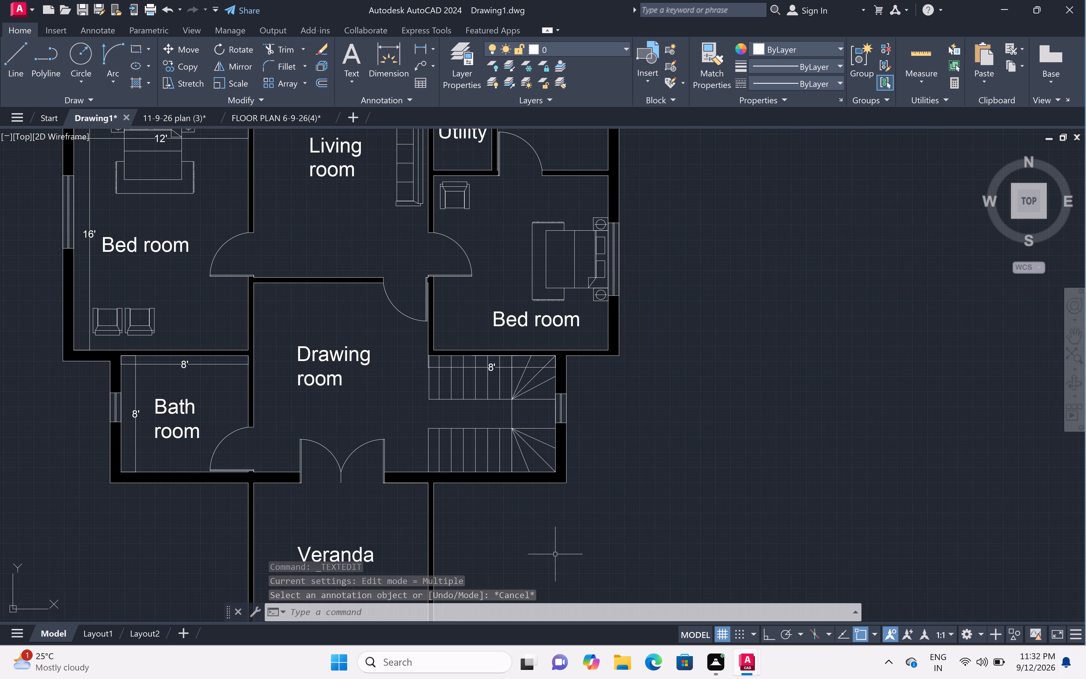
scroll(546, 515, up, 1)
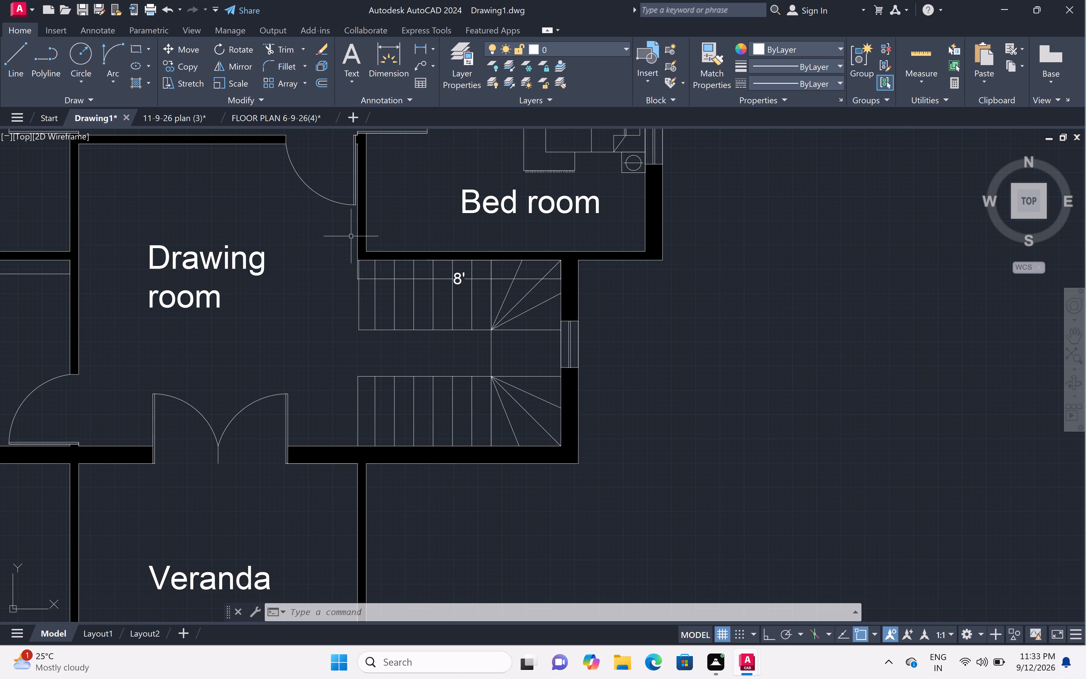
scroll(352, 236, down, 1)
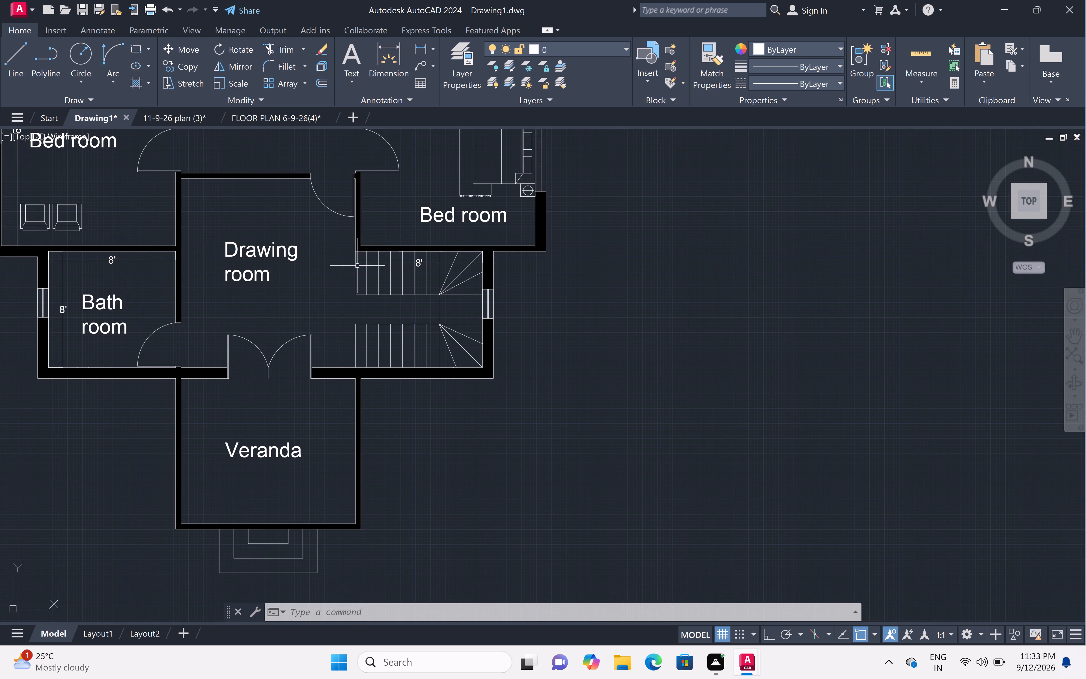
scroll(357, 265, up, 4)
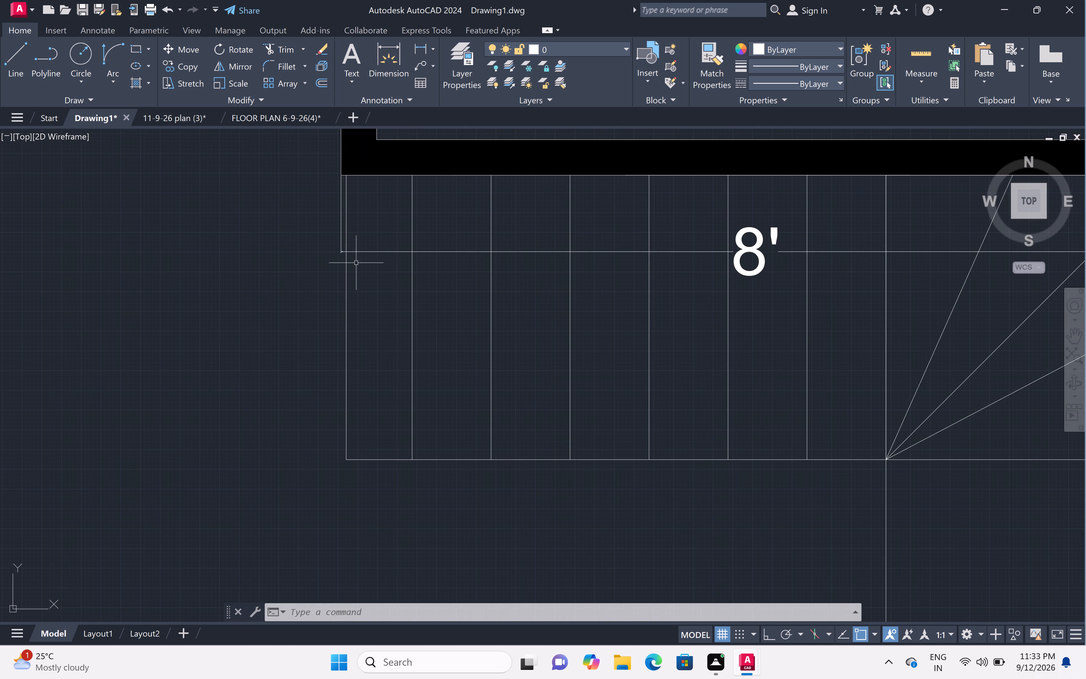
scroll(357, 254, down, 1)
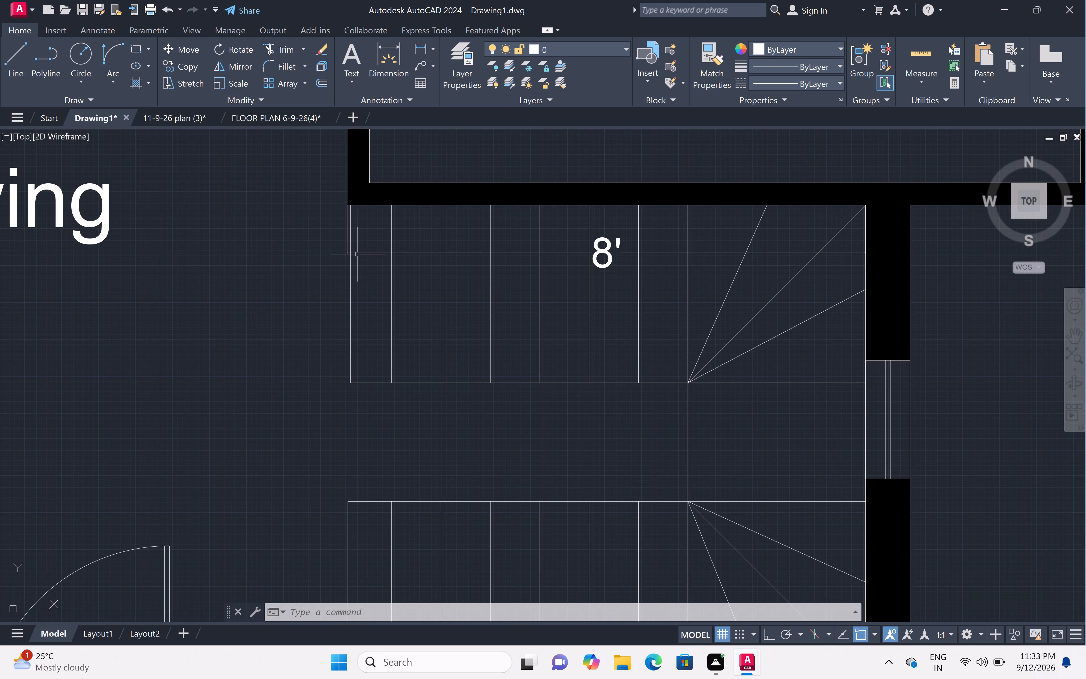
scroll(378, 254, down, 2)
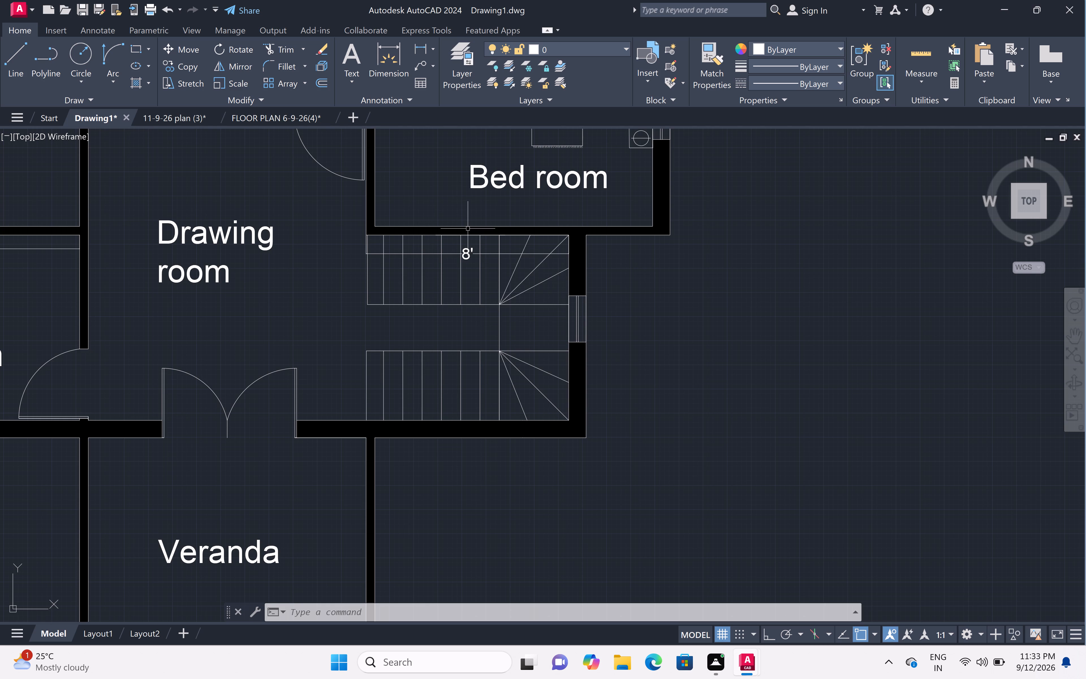
Add a vertical linear dimension across the staircase between its upper and lower walls, placed just inside the outer window wall.
scroll(468, 229, down, 1)
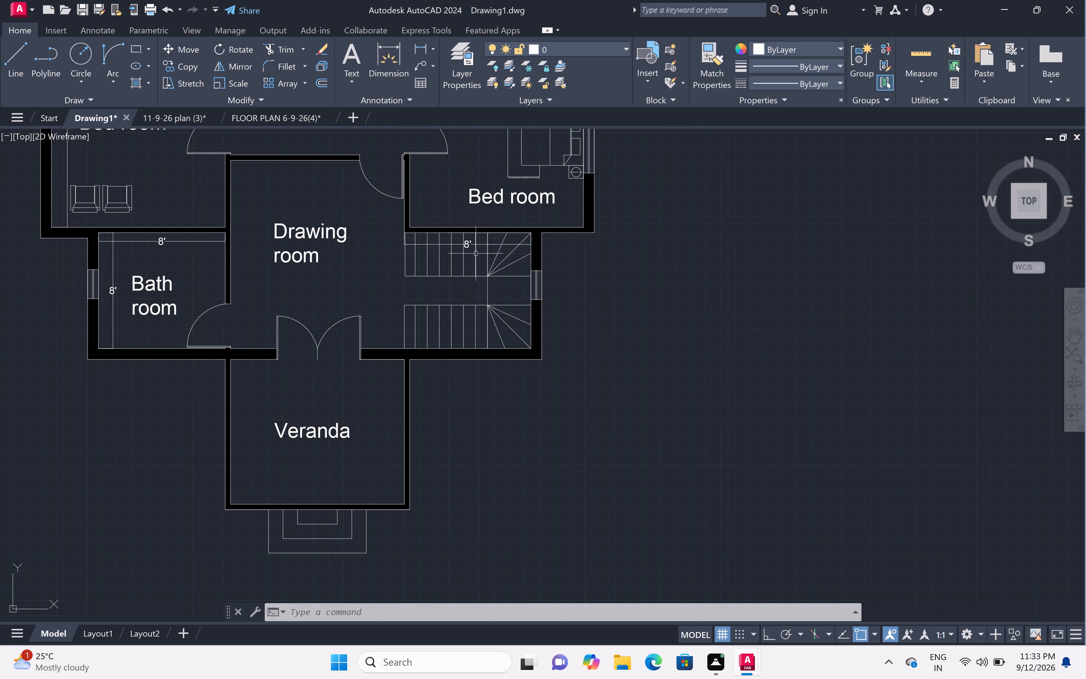
scroll(469, 268, up, 1)
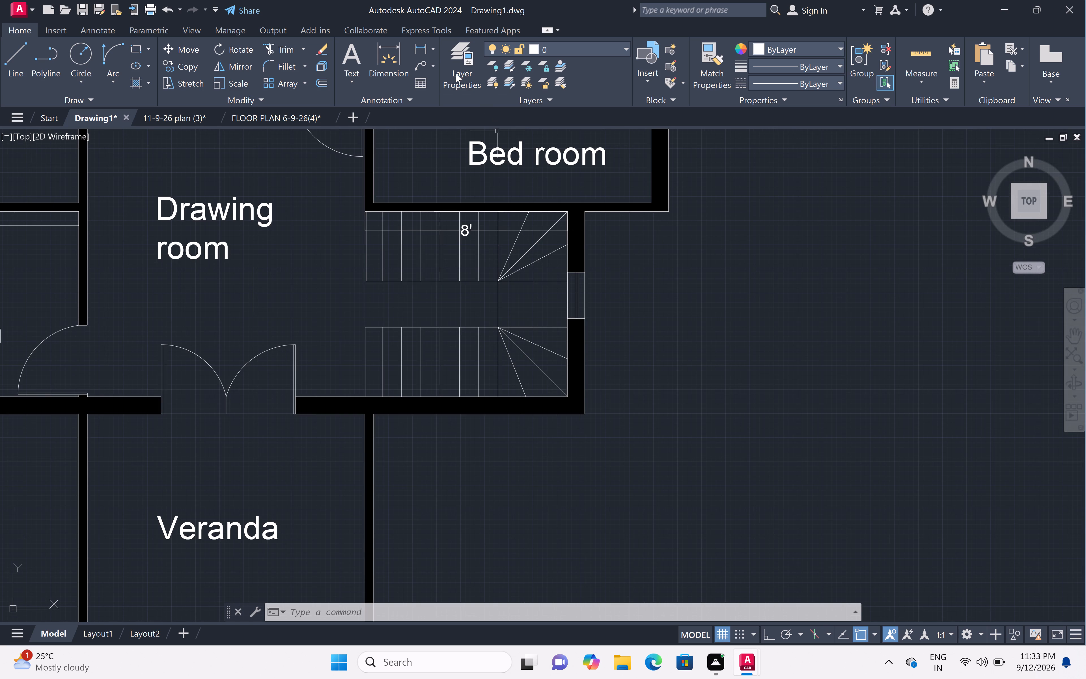
double_click(433, 47)
click(432, 47)
click(444, 69)
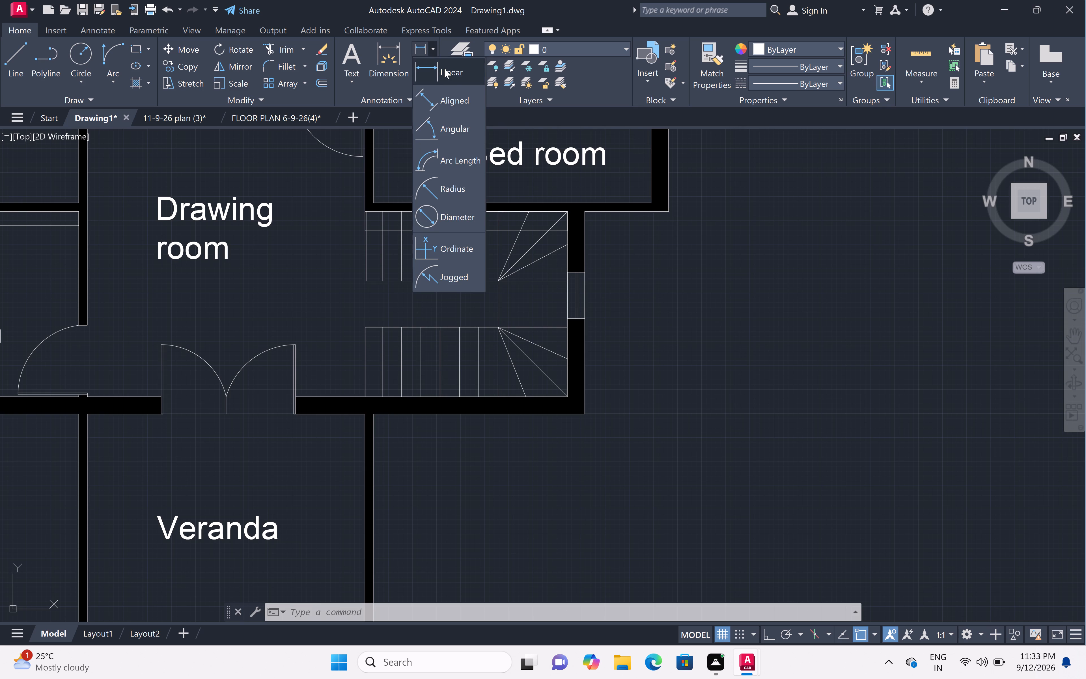
click(569, 213)
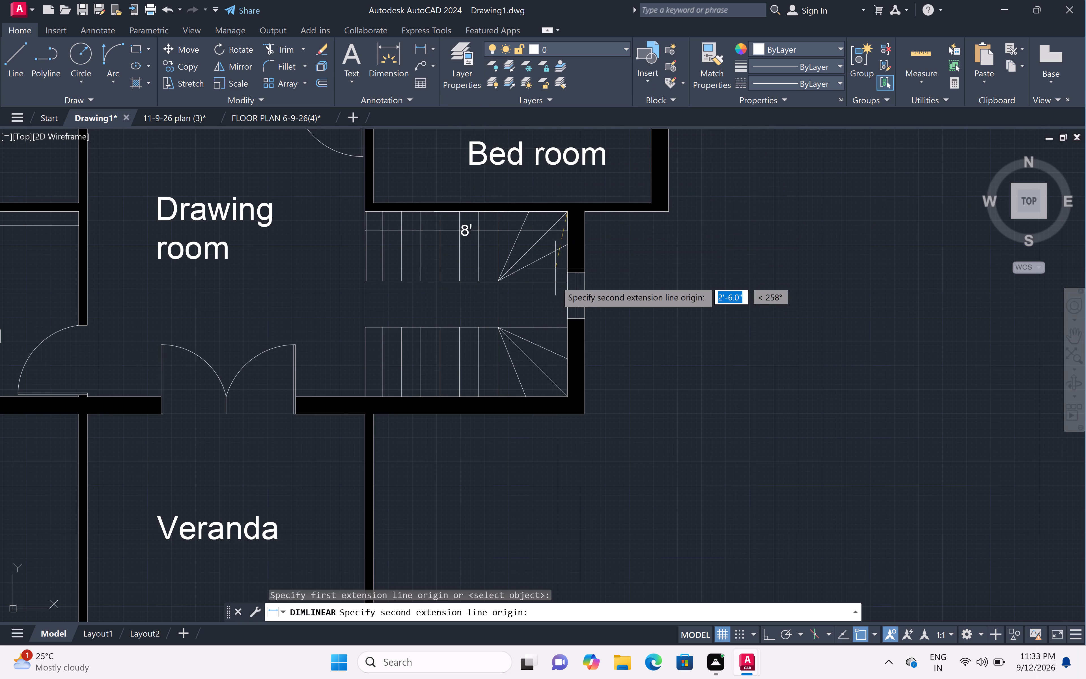
double_click(566, 395)
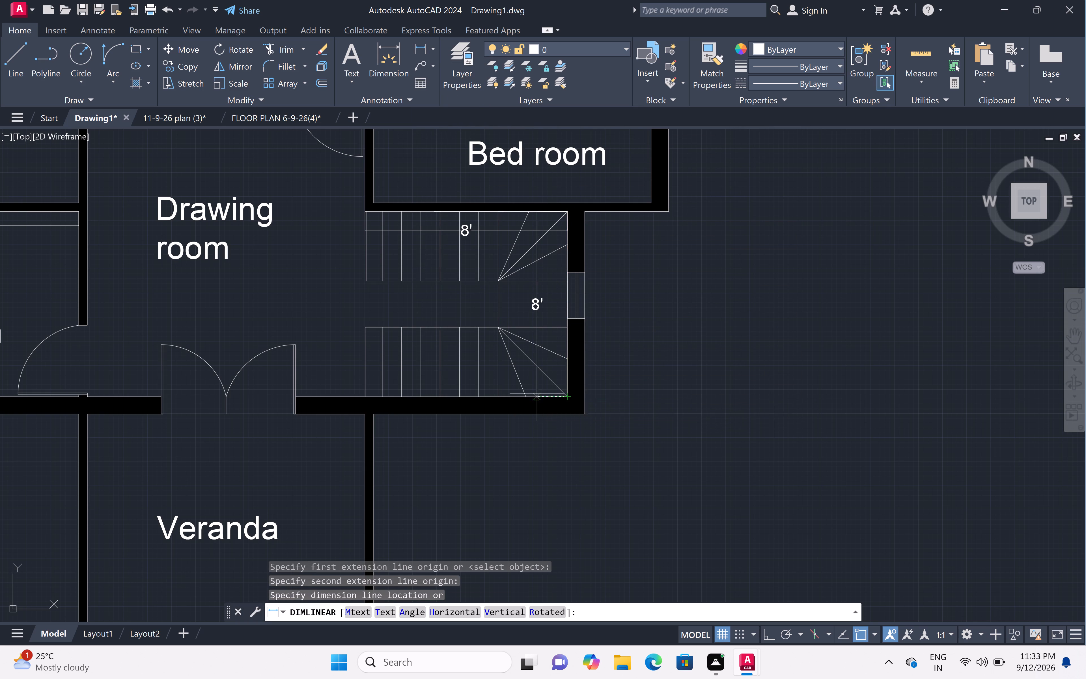
click(546, 390)
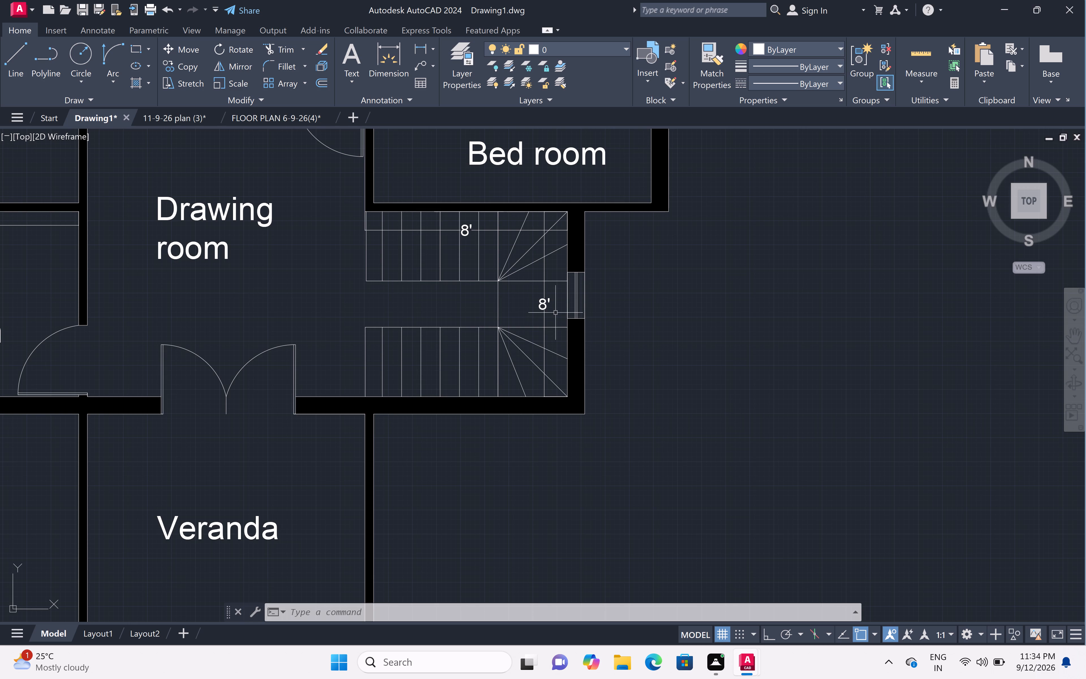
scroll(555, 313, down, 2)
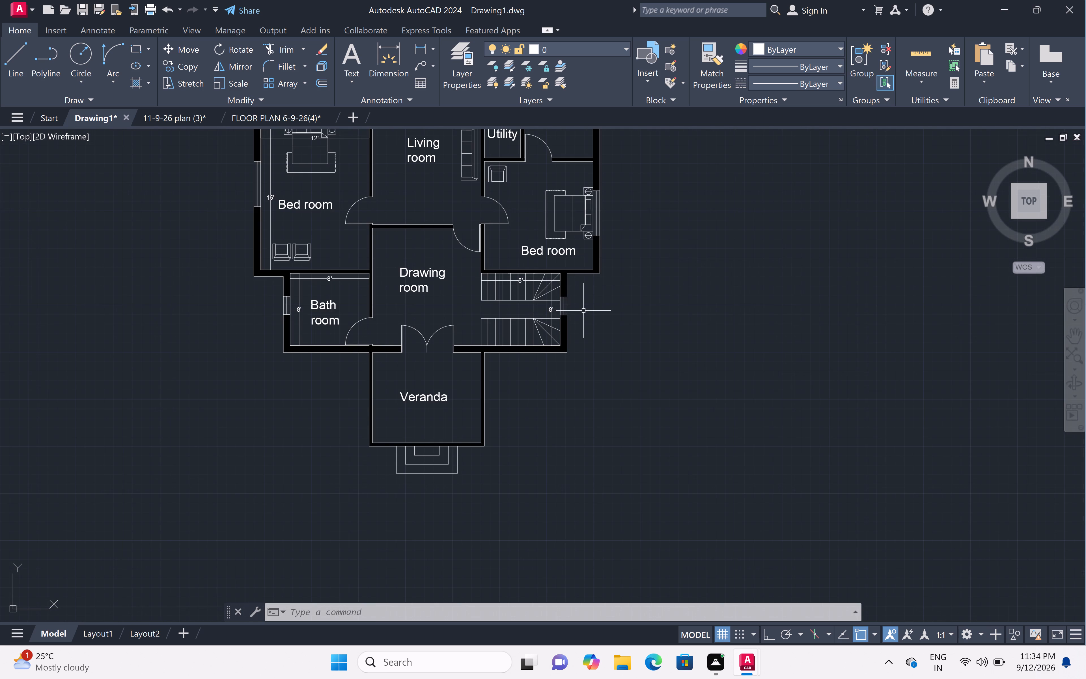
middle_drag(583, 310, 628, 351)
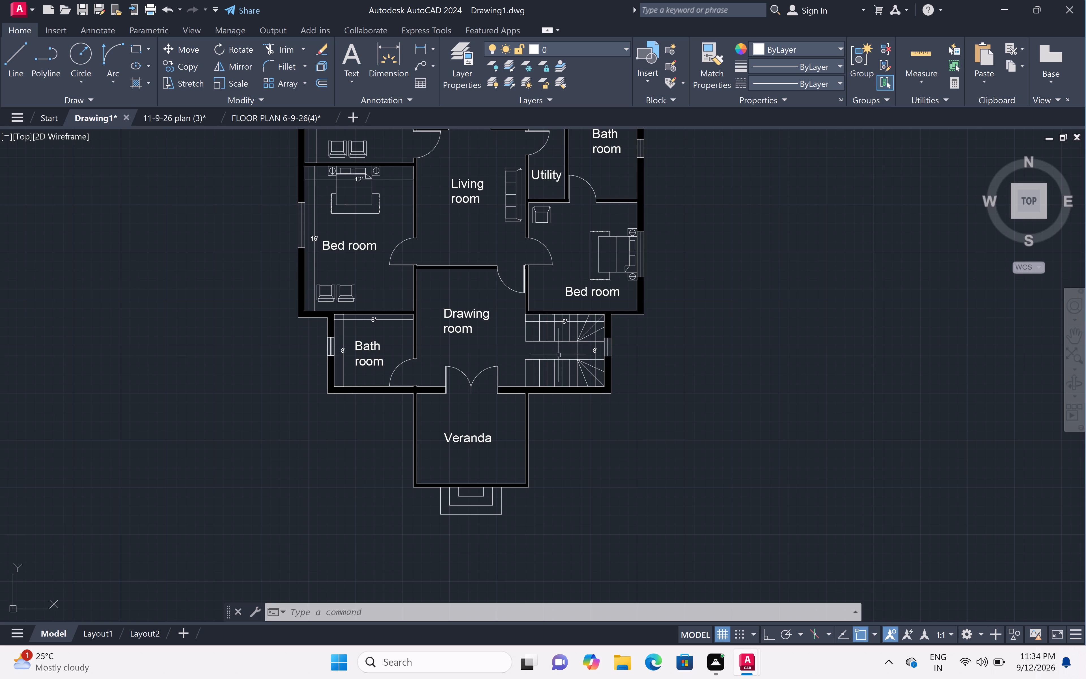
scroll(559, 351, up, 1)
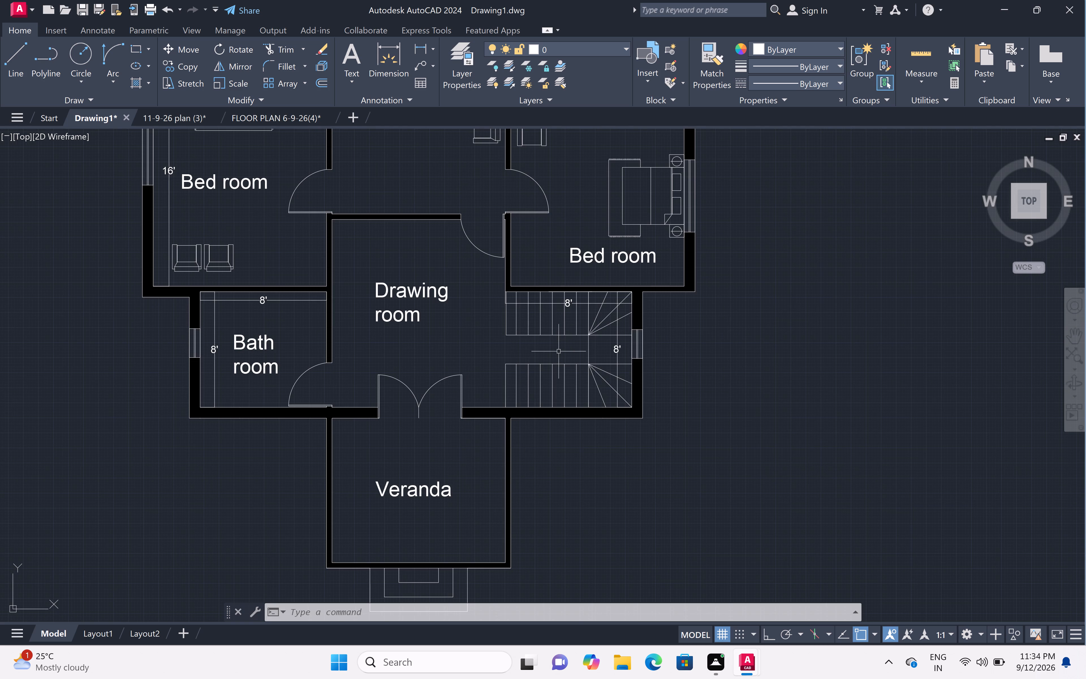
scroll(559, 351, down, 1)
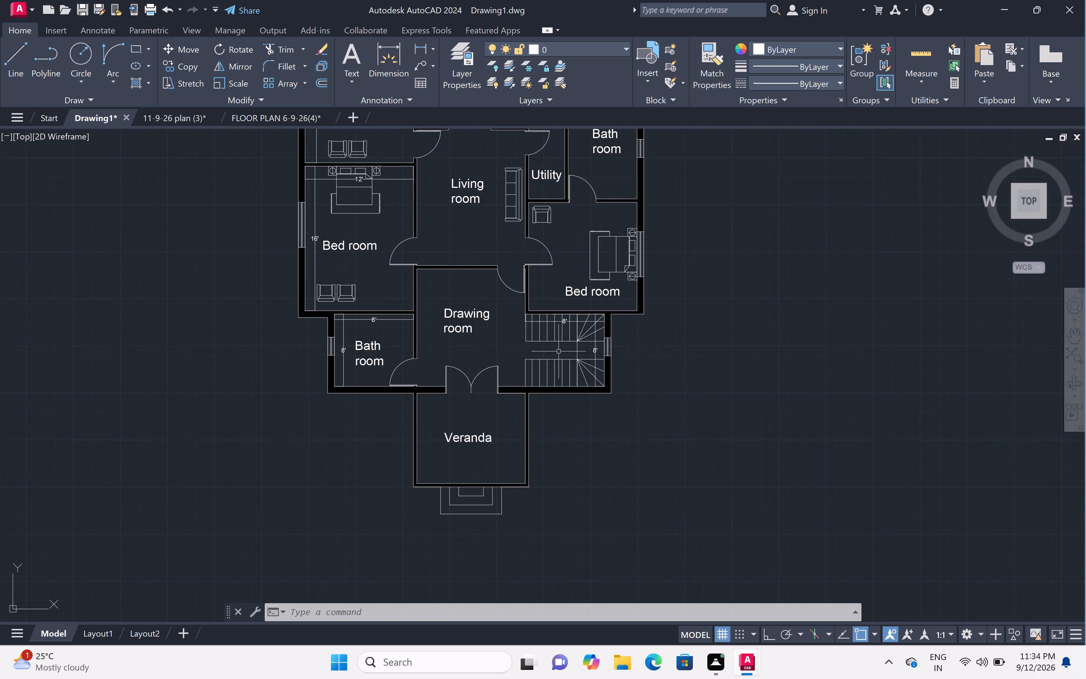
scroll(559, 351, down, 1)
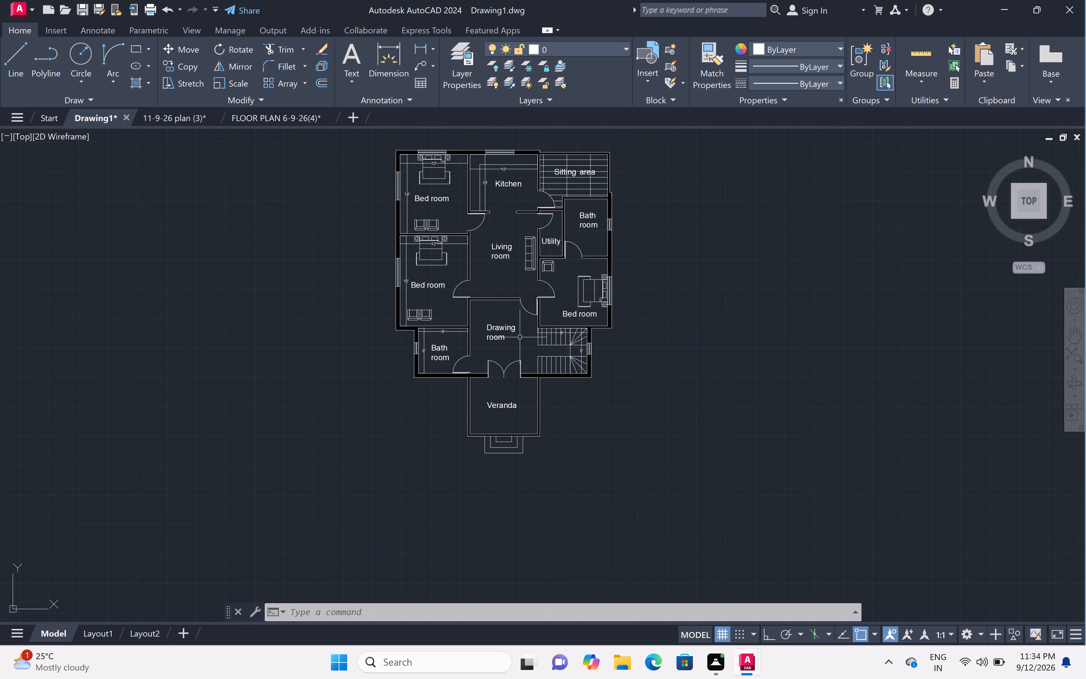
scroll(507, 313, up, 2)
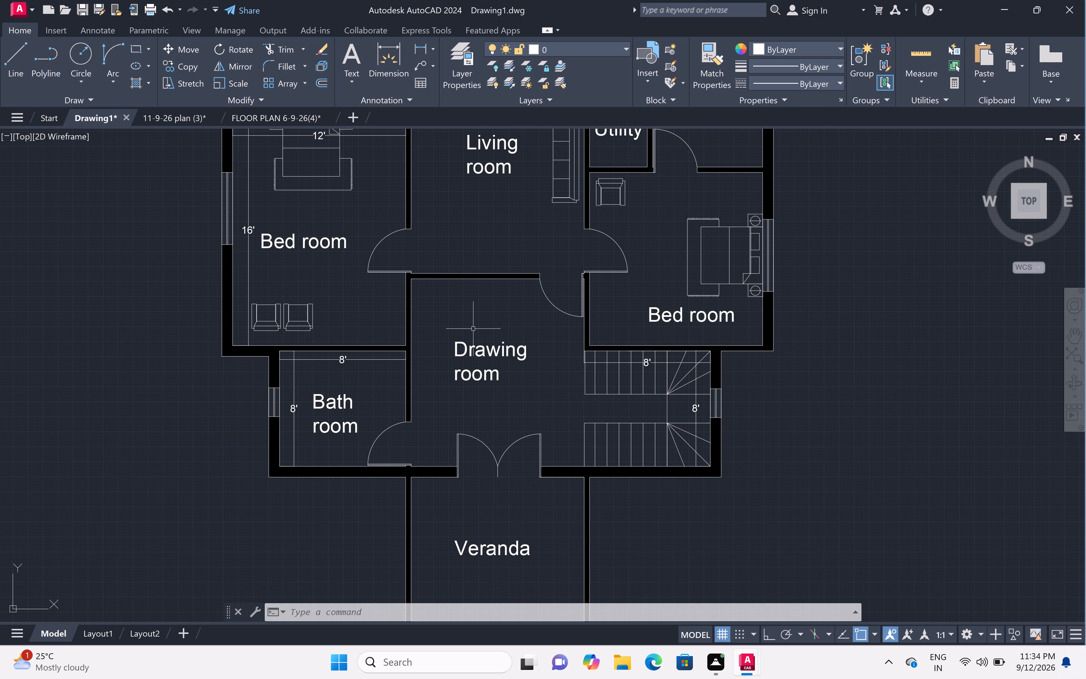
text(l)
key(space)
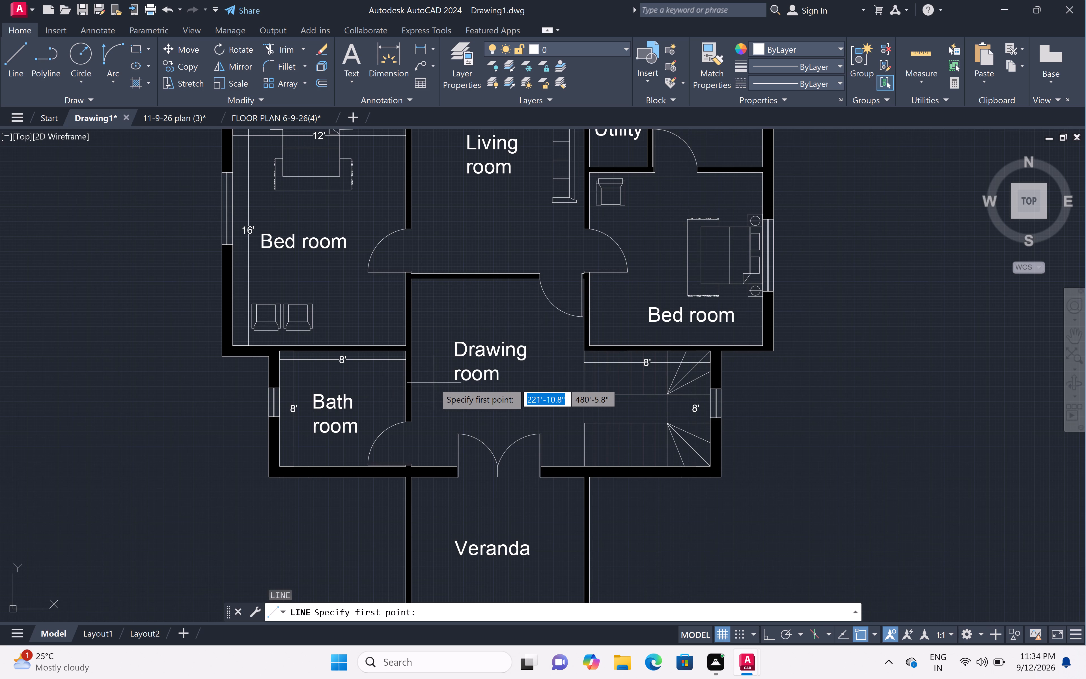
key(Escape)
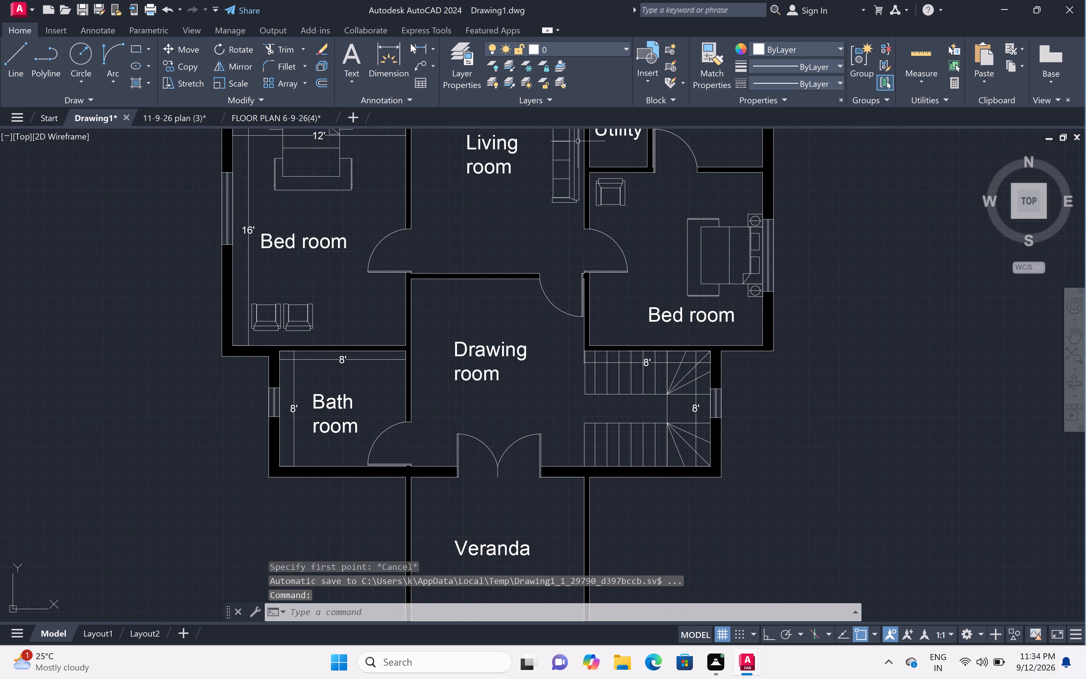
Add a vertical linear dimension along the drawing room's inner depth, placed just inside the wall it shares with the bath room.
click(432, 45)
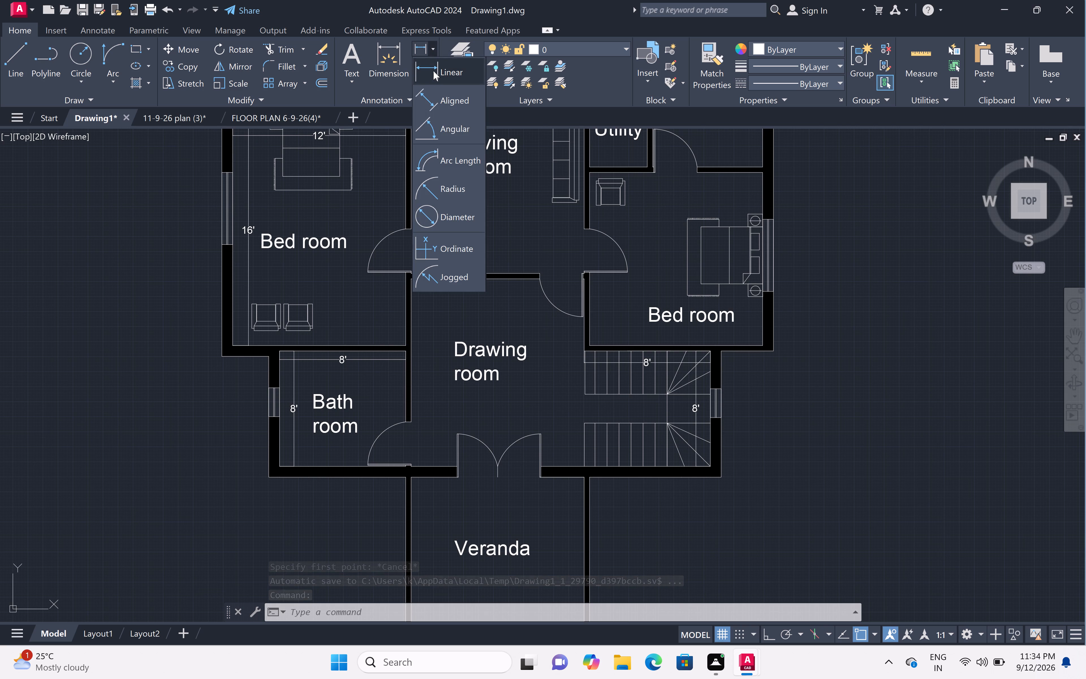
click(434, 70)
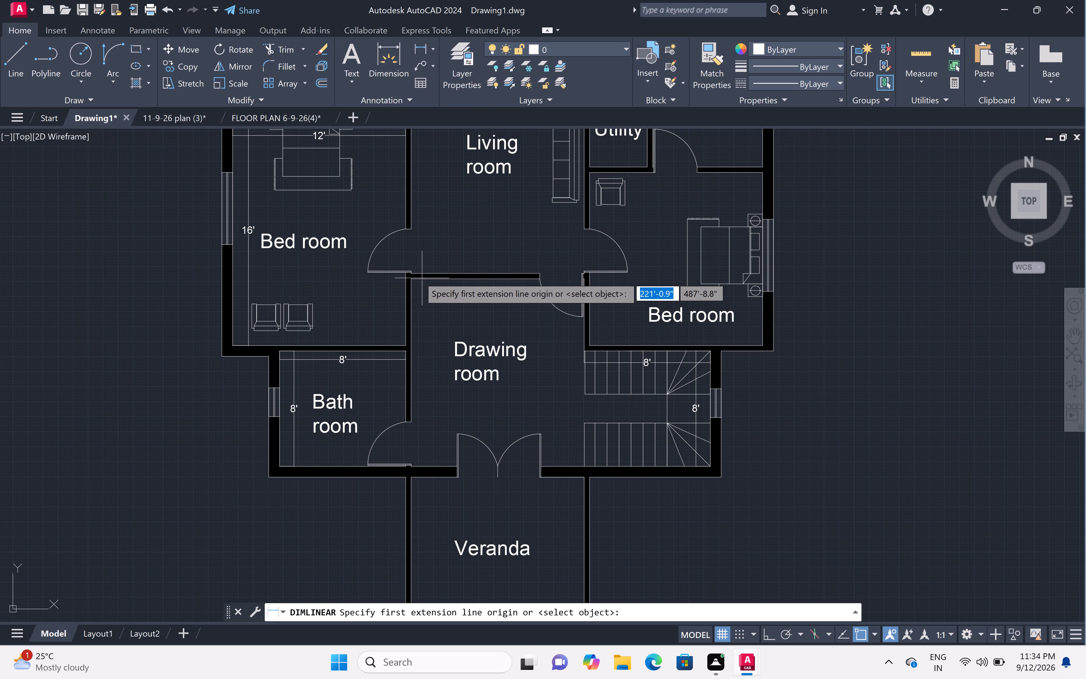
click(411, 282)
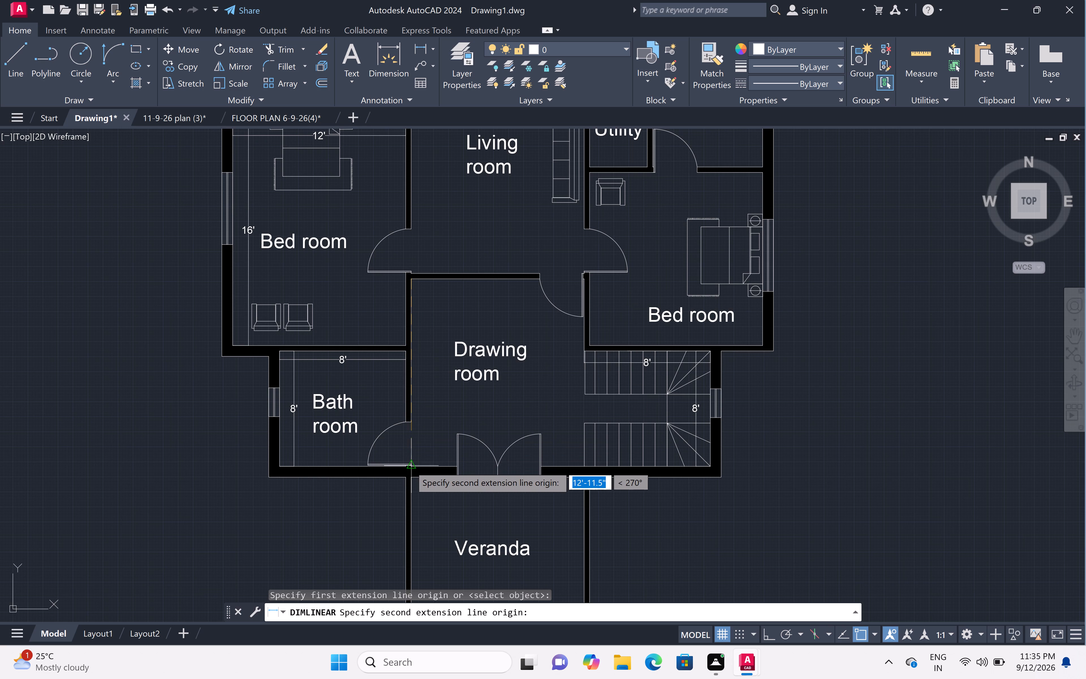
scroll(410, 466, up, 3)
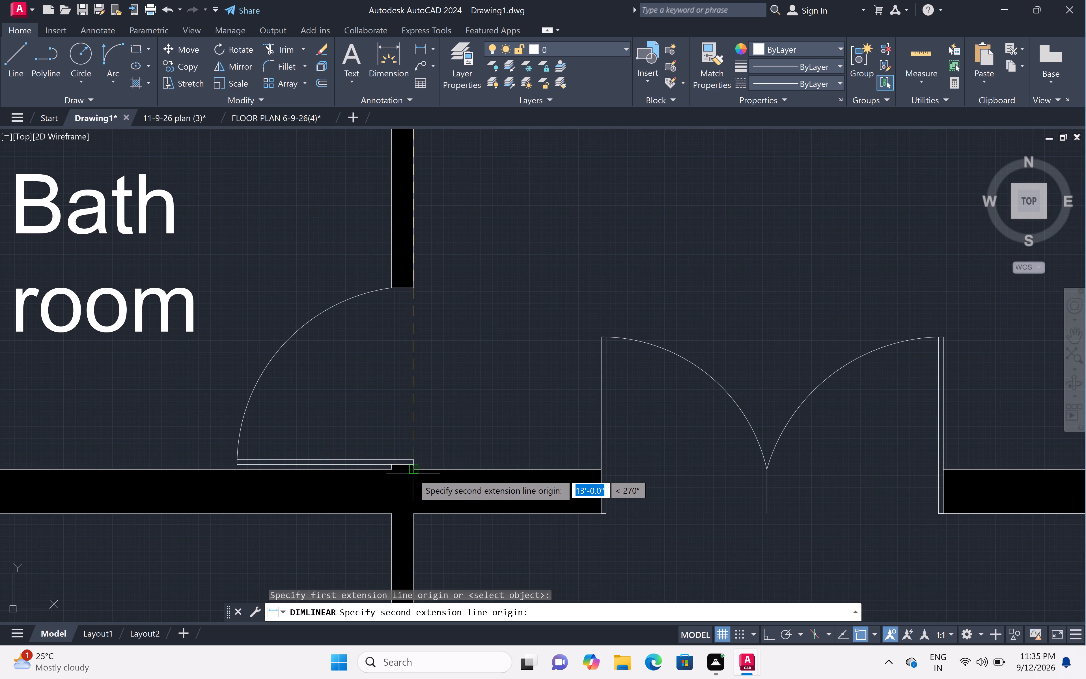
scroll(410, 472, up, 2)
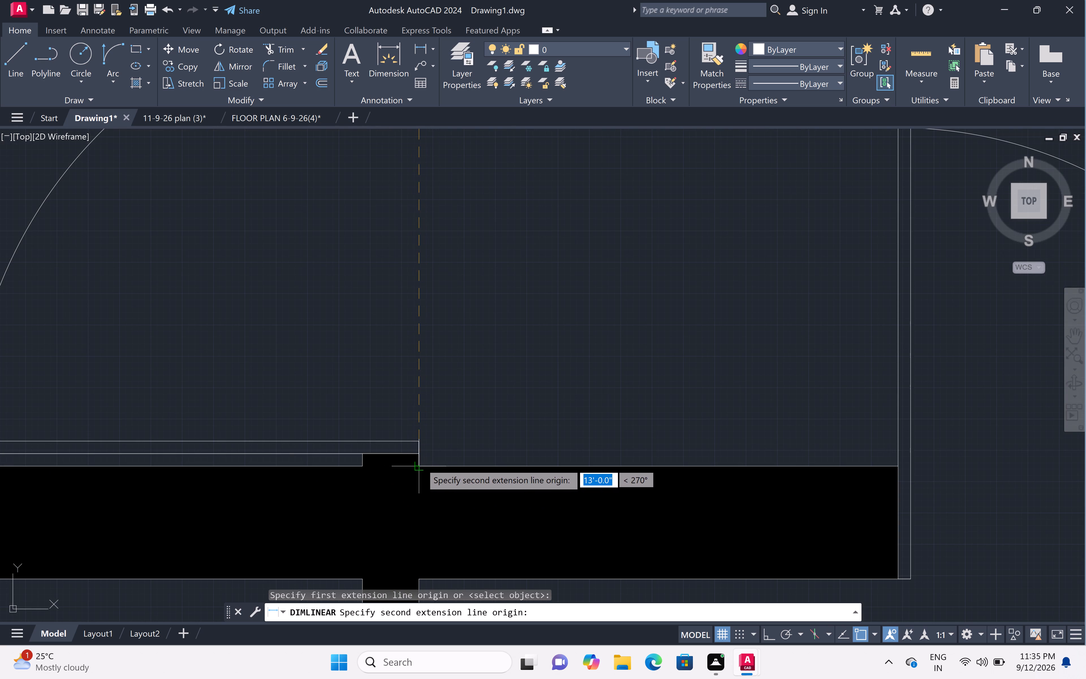
click(420, 463)
scroll(460, 461, down, 4)
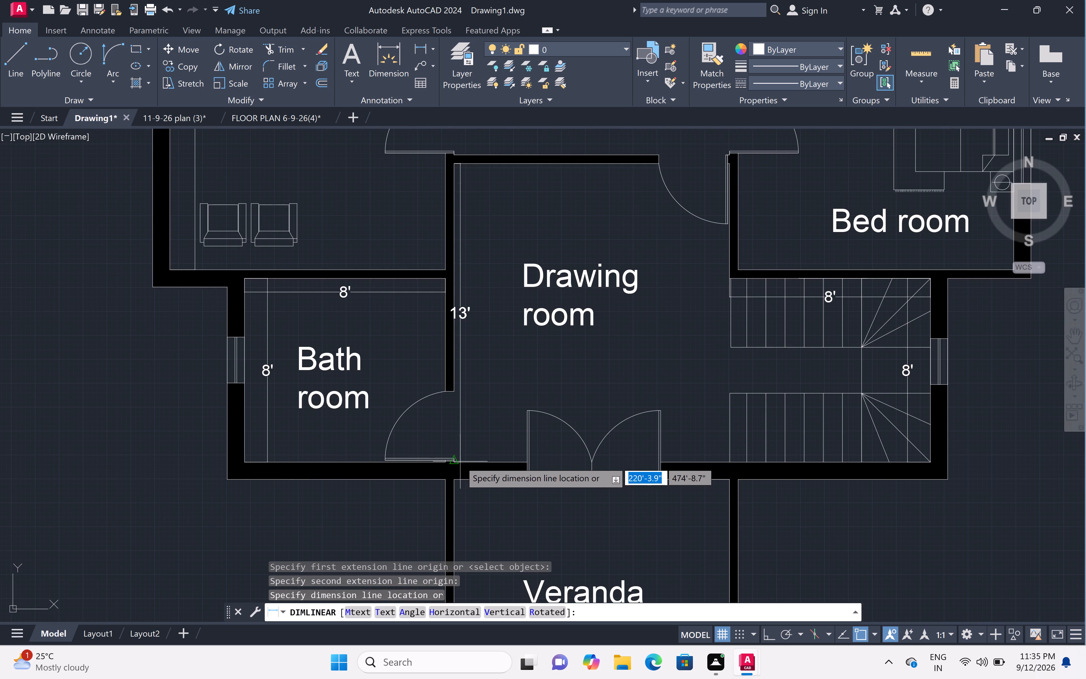
click(490, 454)
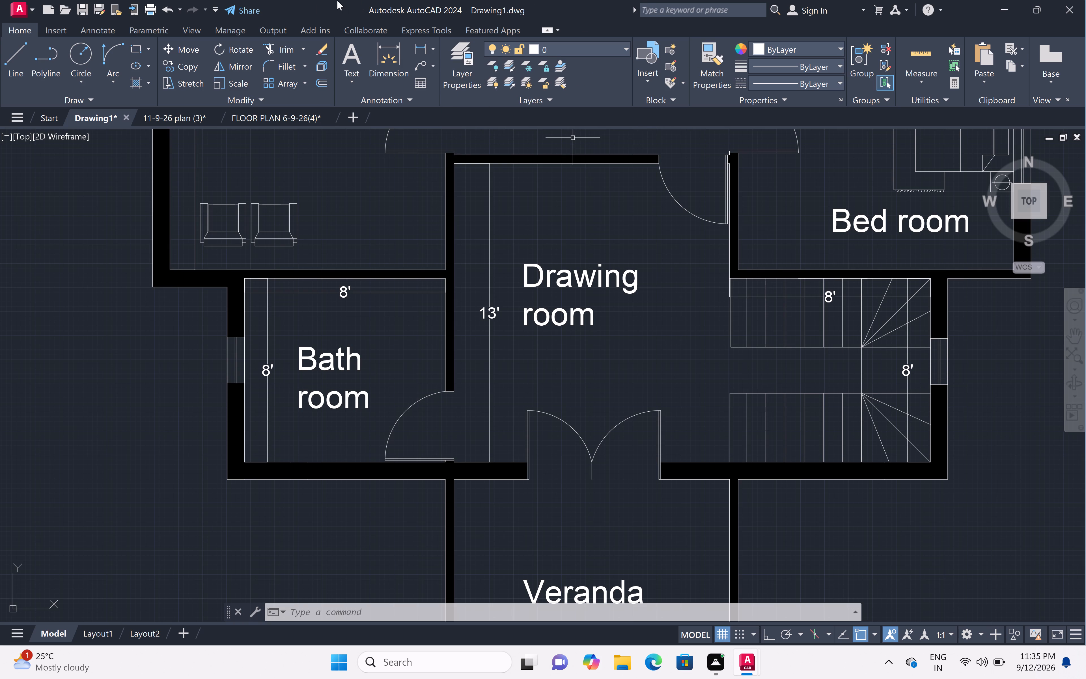
Add a horizontal linear dimension across the drawing room's inner width, from wall to wall, placed just below its upper wall.
click(430, 48)
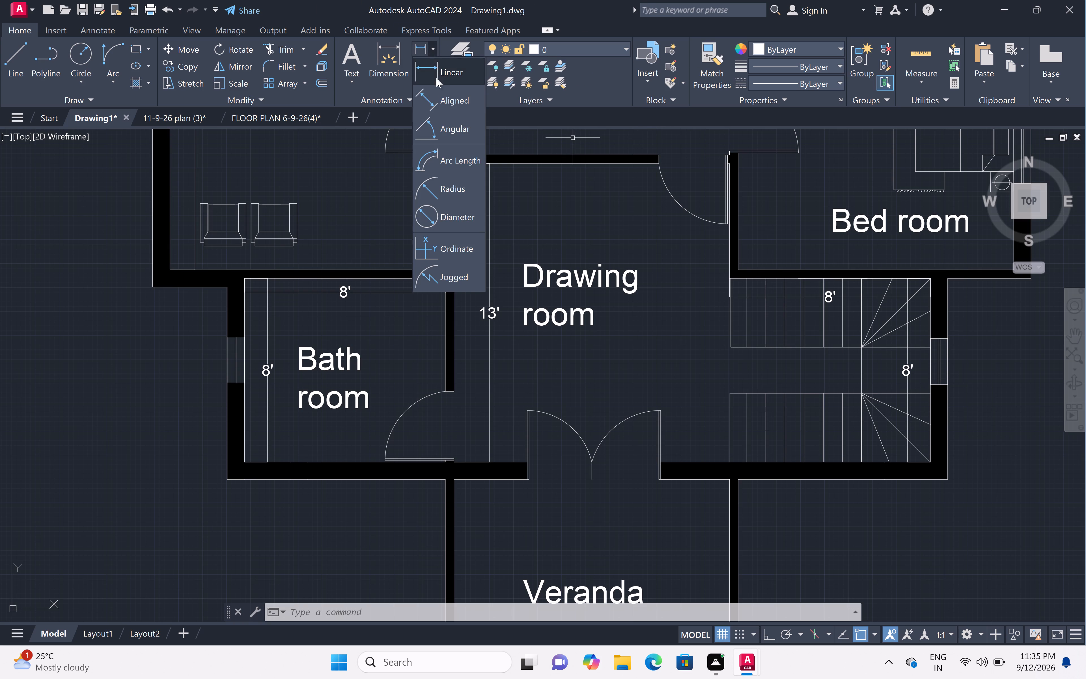
click(444, 76)
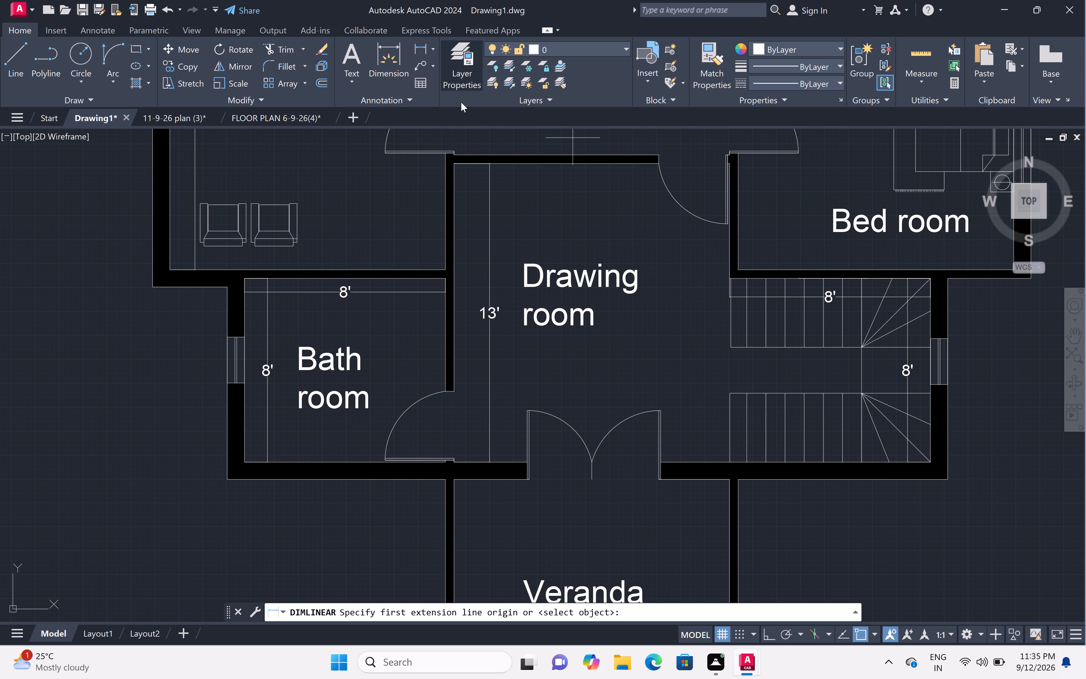
click(451, 166)
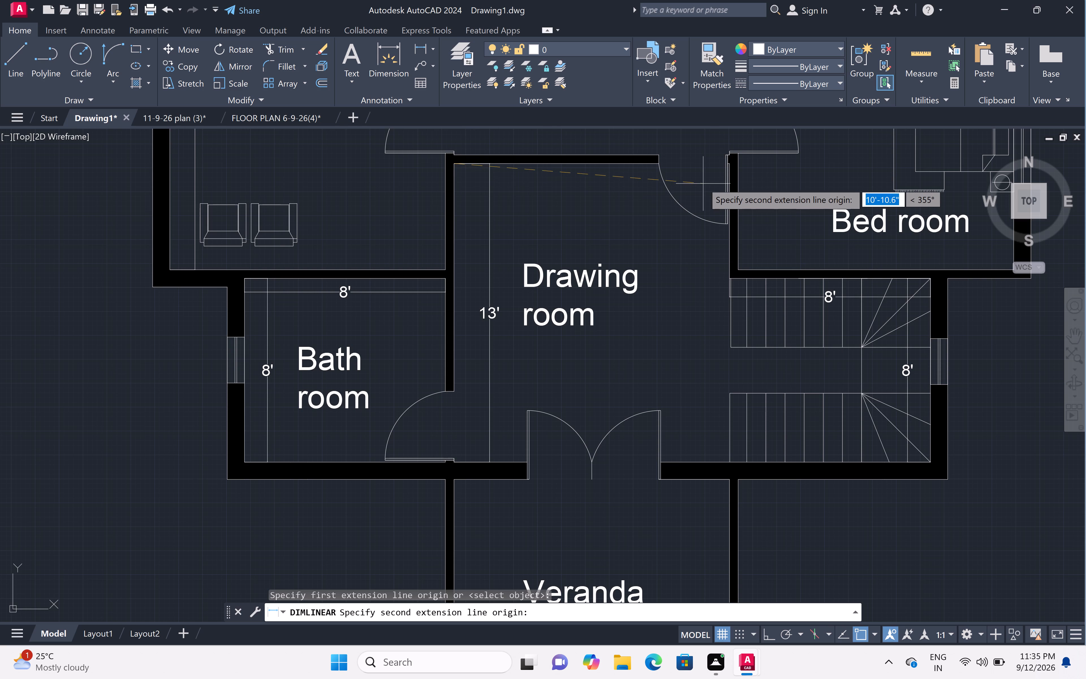
scroll(725, 165, up, 3)
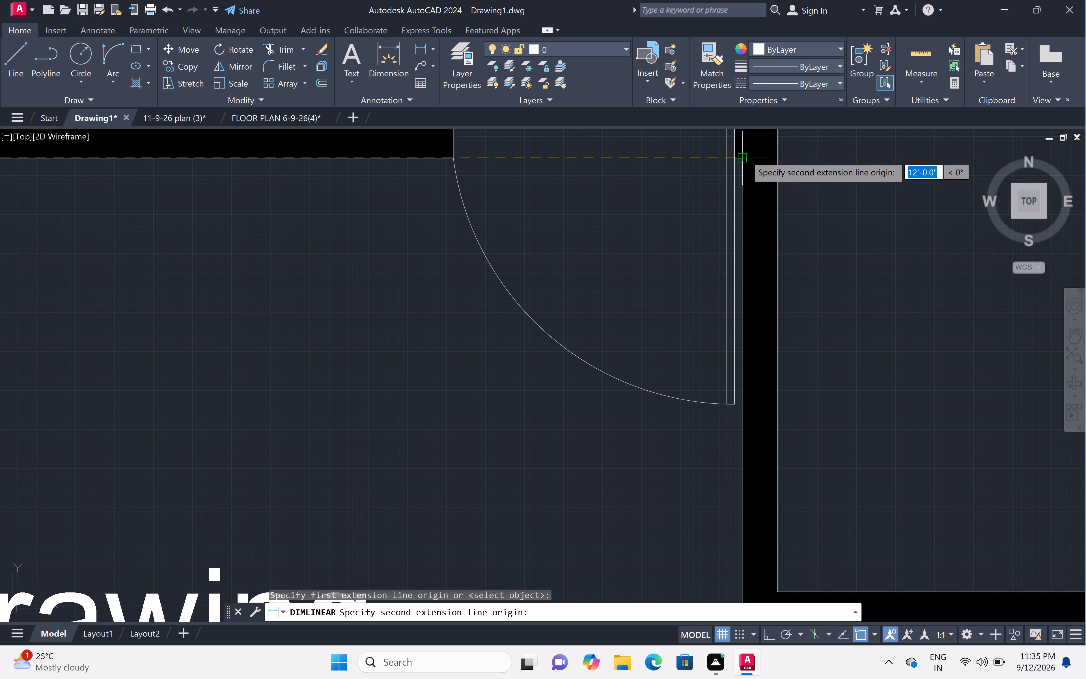
scroll(745, 156, up, 3)
click(735, 166)
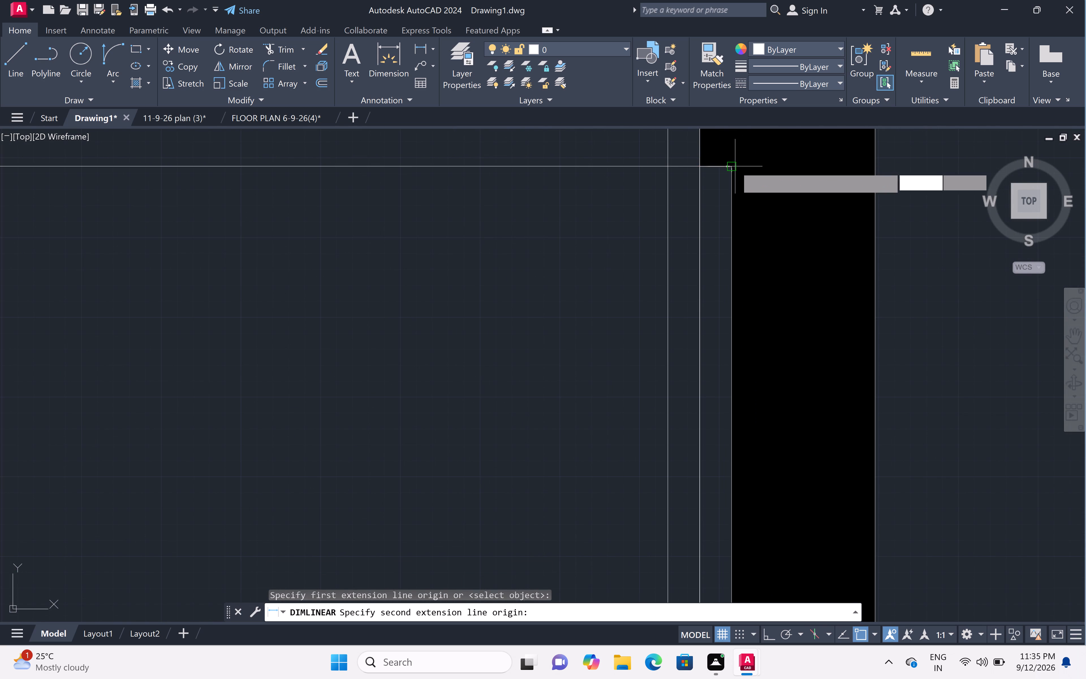
scroll(734, 166, down, 3)
scroll(719, 246, down, 2)
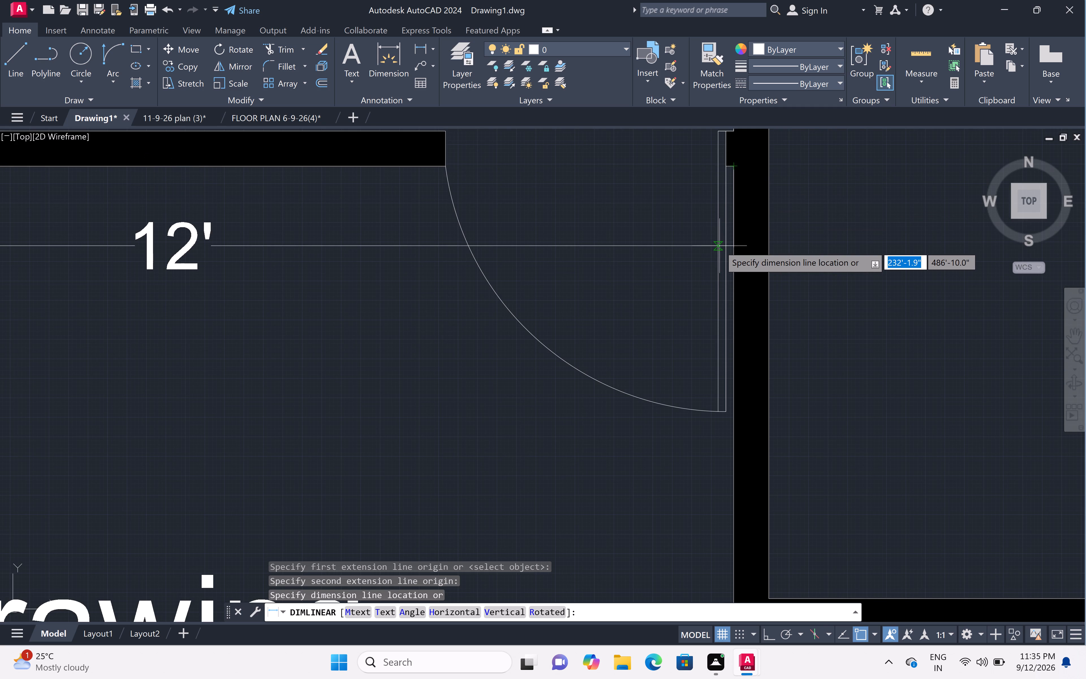
scroll(719, 246, down, 1)
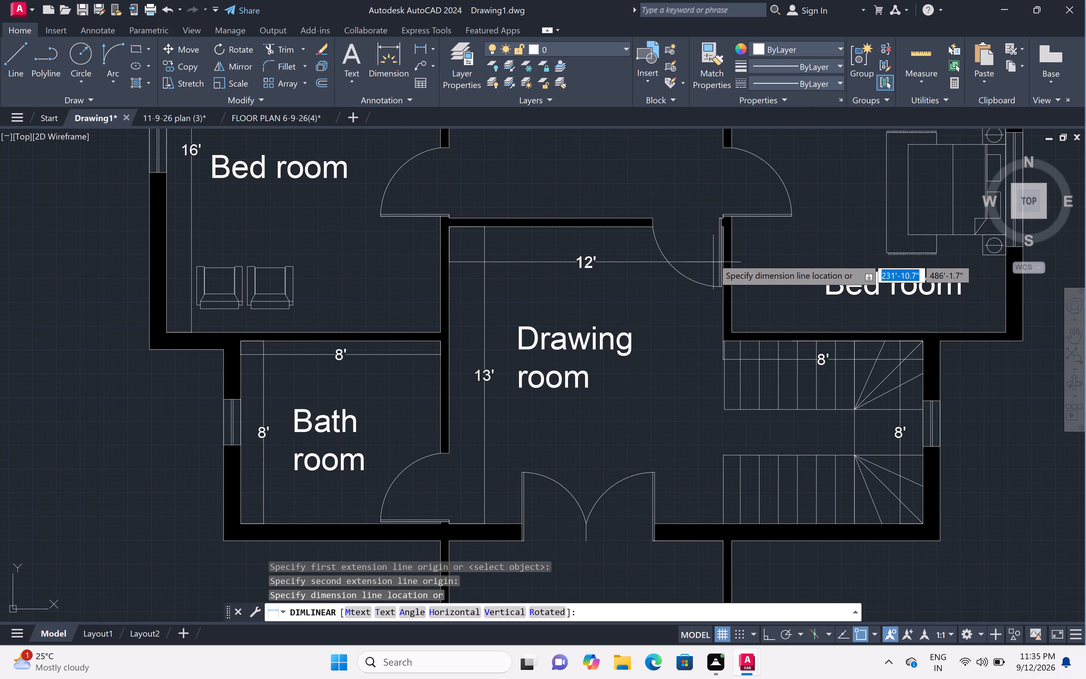
click(713, 258)
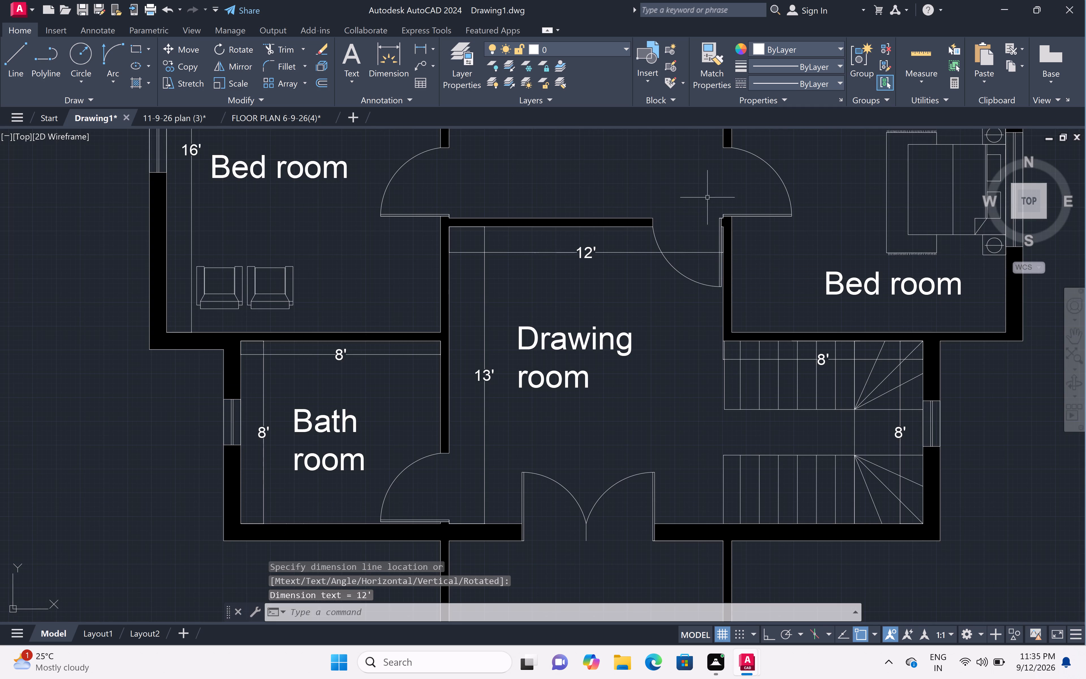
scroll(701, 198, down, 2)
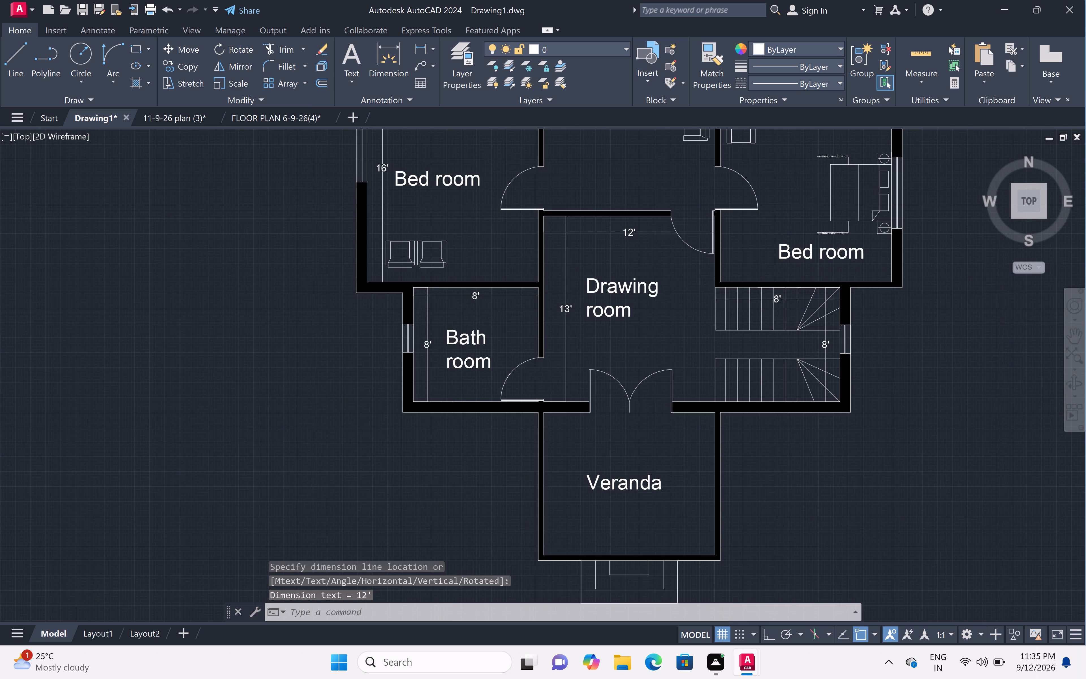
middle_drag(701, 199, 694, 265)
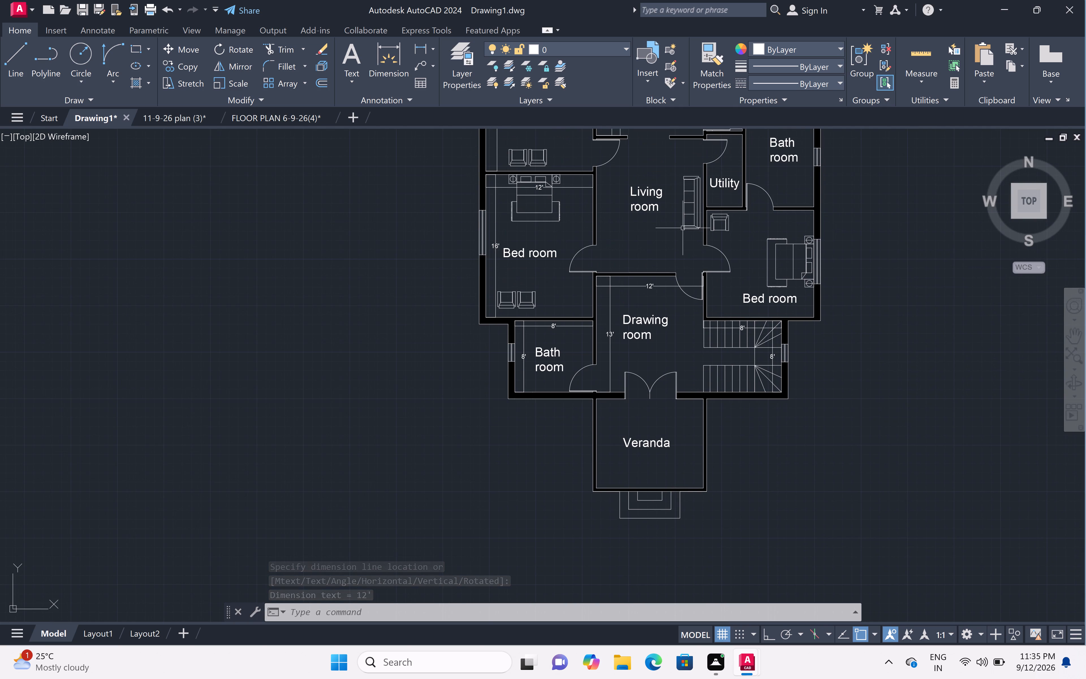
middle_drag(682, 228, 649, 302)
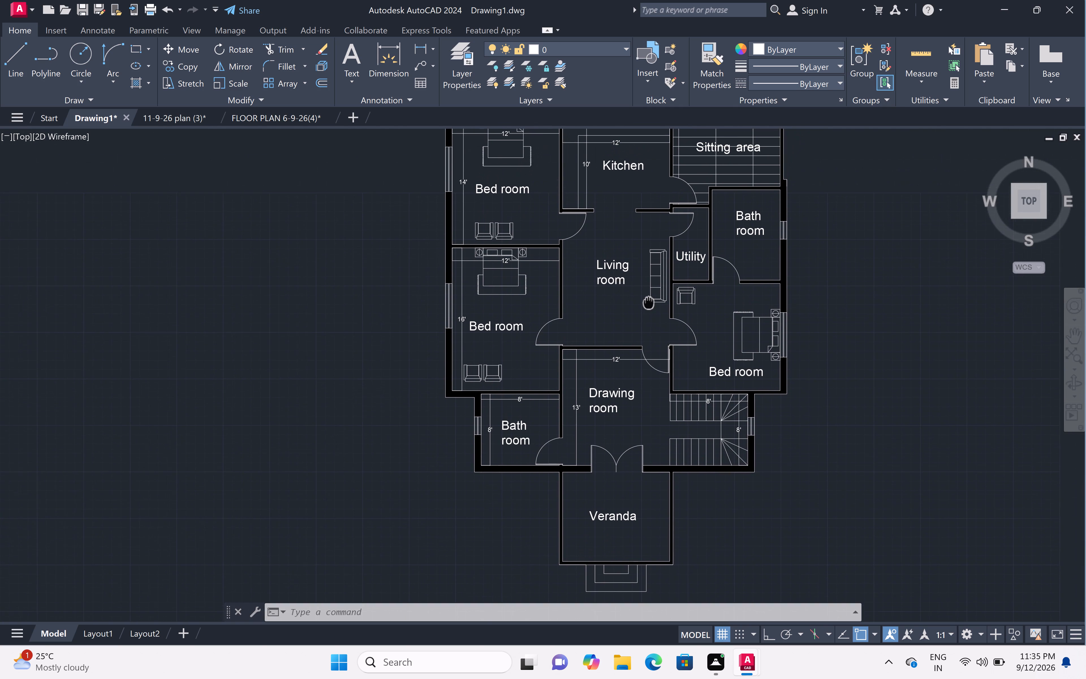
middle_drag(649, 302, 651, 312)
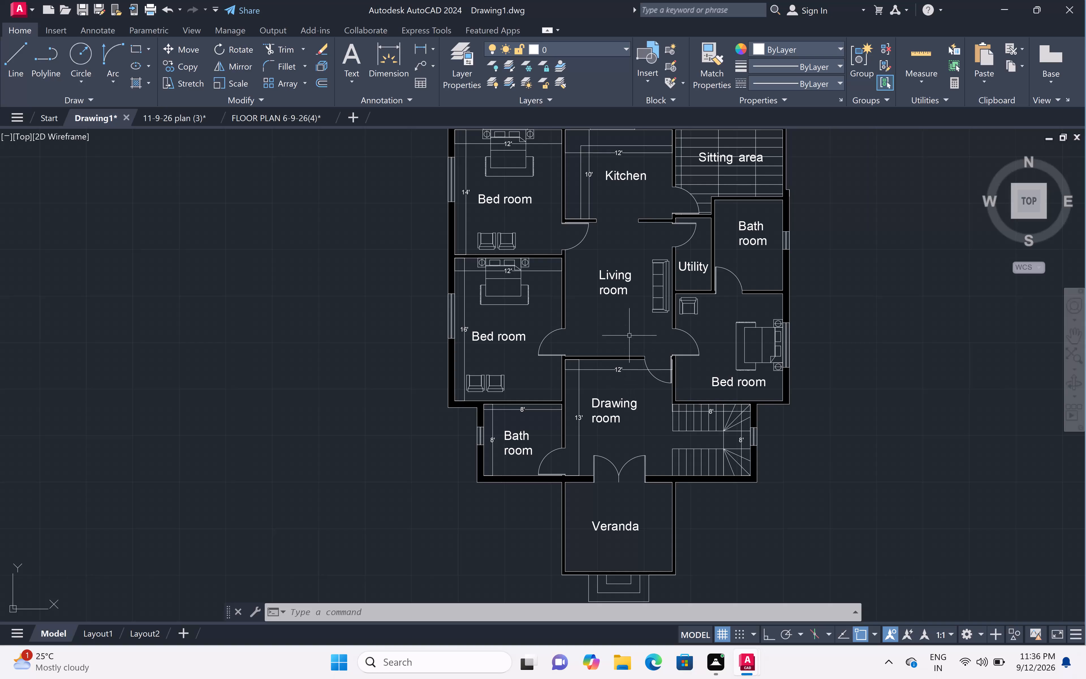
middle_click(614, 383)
Add a horizontal linear dimension across the inner width of the bedroom above the staircase, placed just below its upper wall.
middle_click(614, 340)
middle_drag(615, 342, 611, 377)
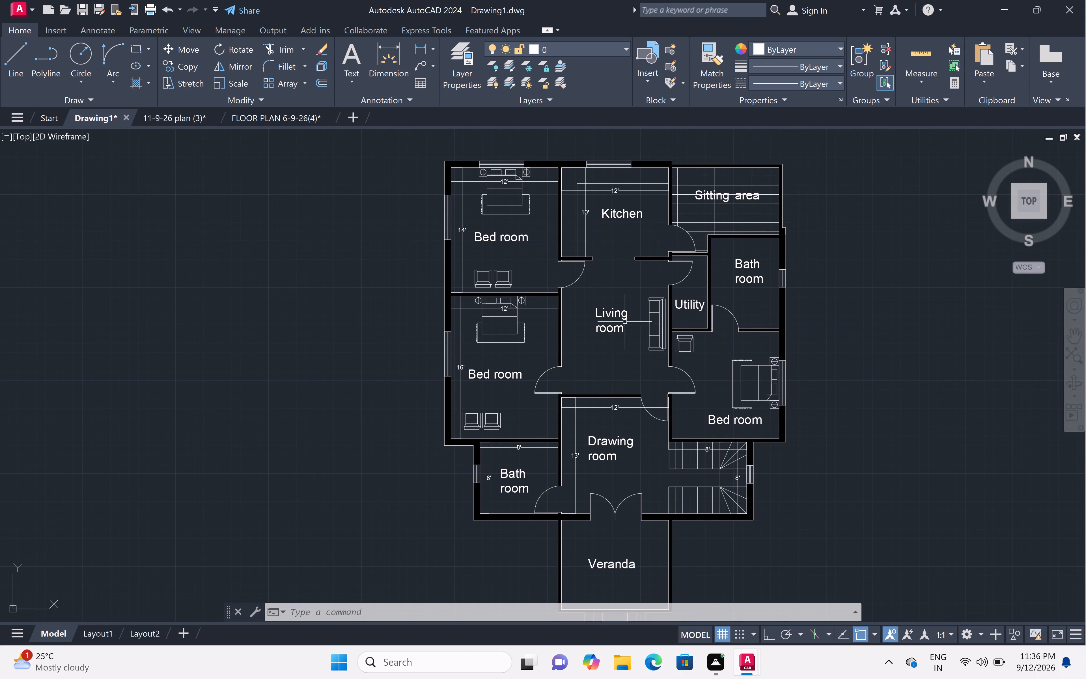
scroll(622, 308, up, 1)
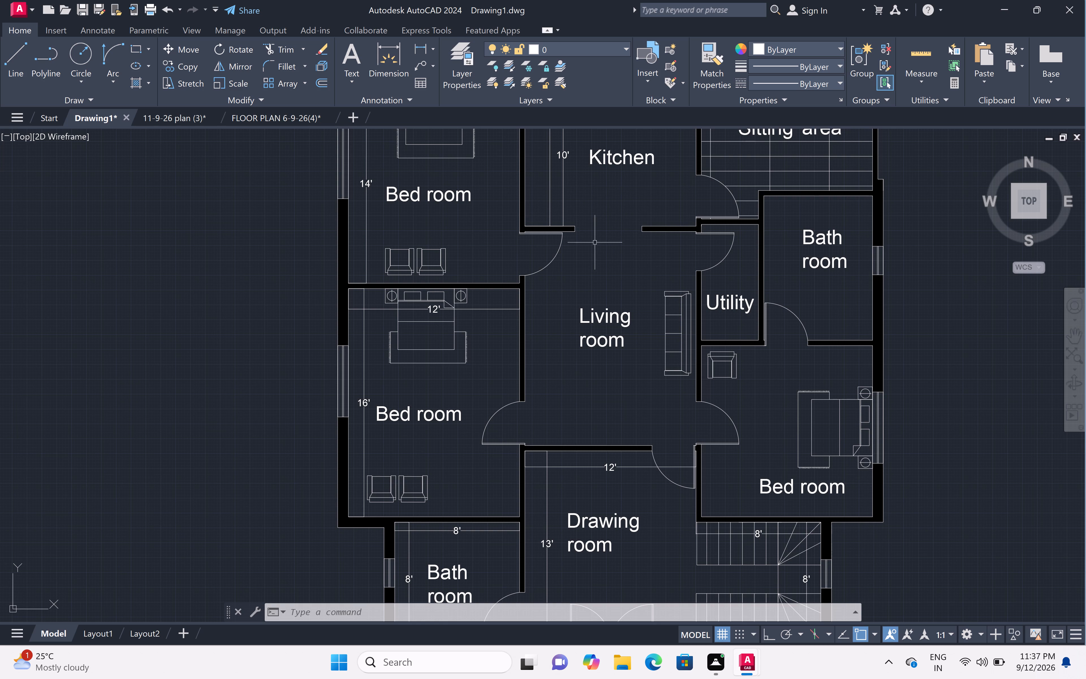
middle_drag(753, 405, 656, 382)
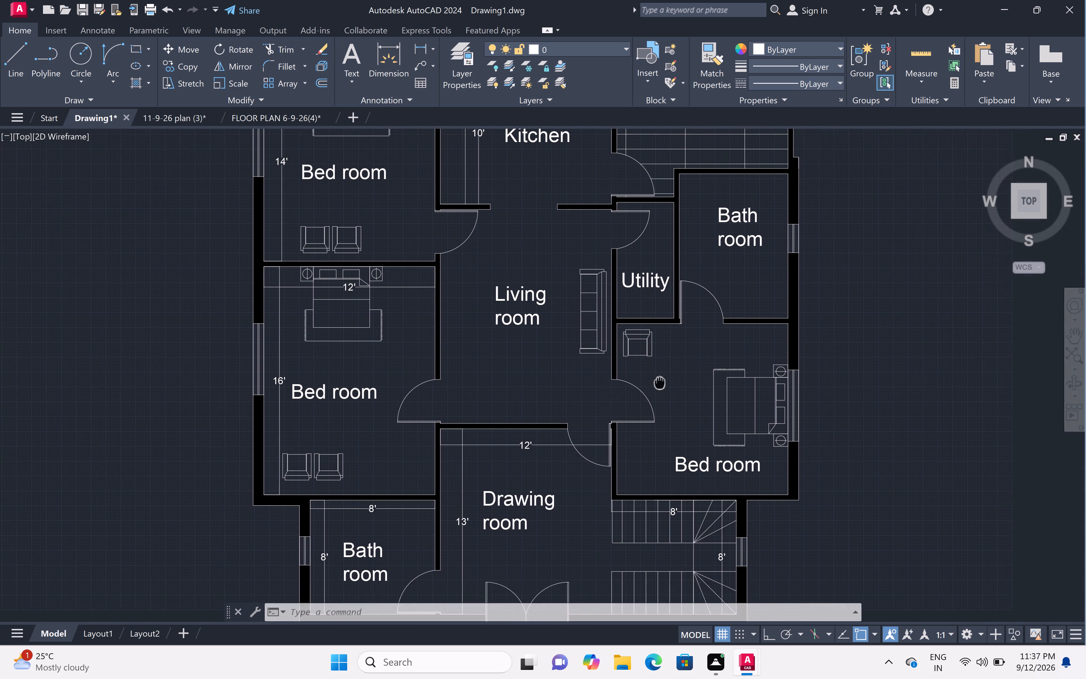
middle_drag(656, 382, 612, 371)
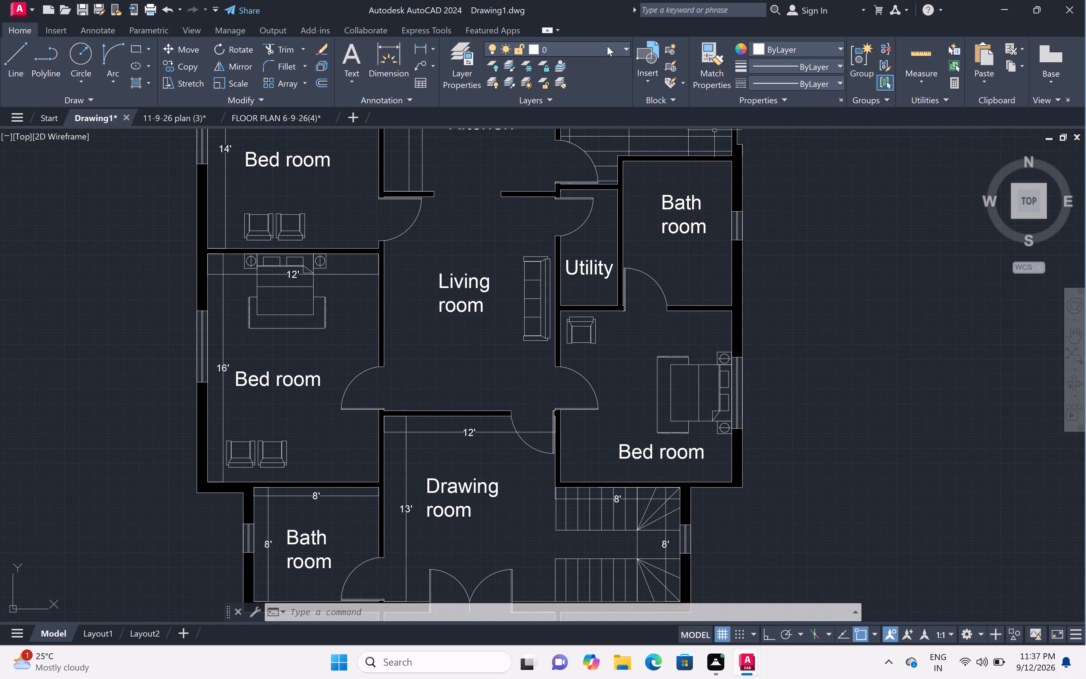
scroll(502, 172, down, 1)
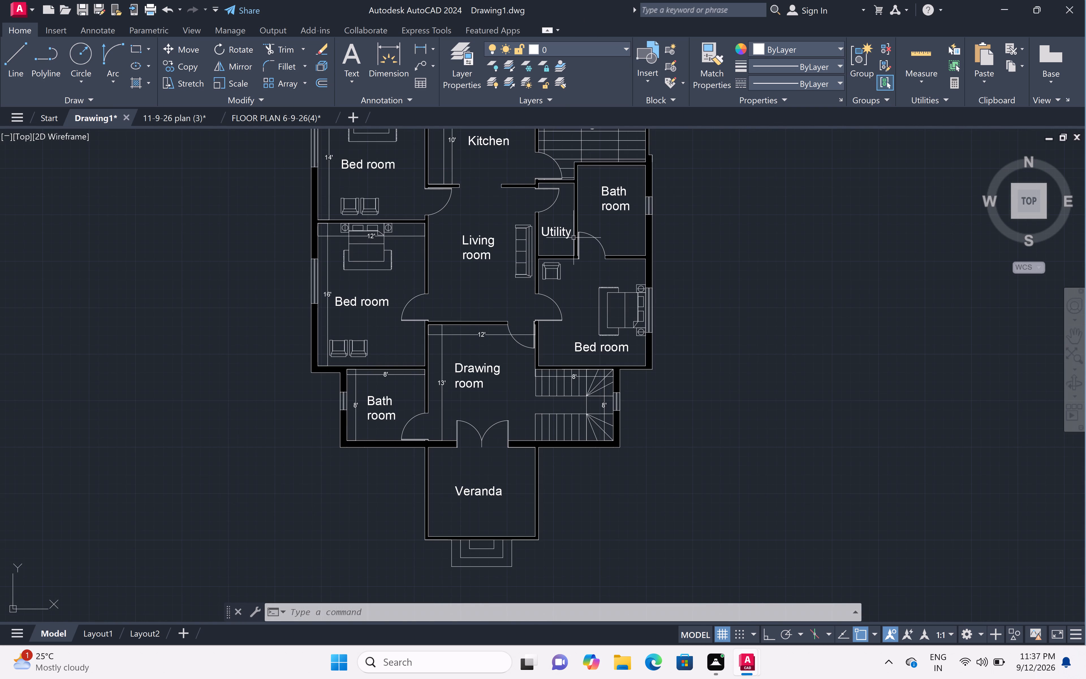
scroll(589, 255, up, 1)
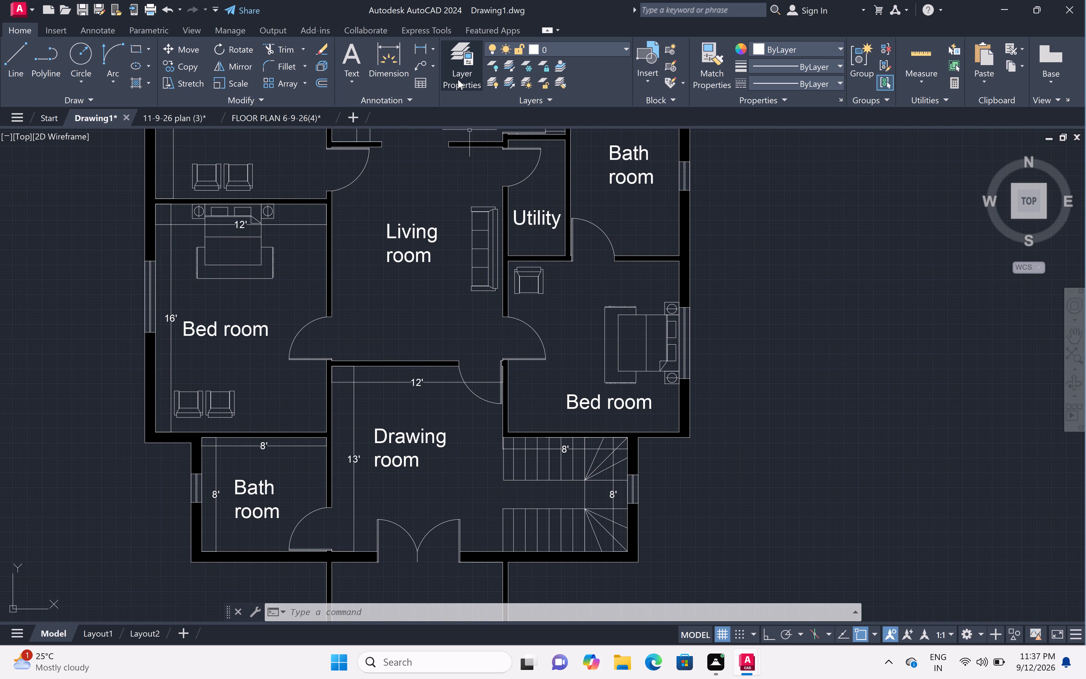
click(431, 46)
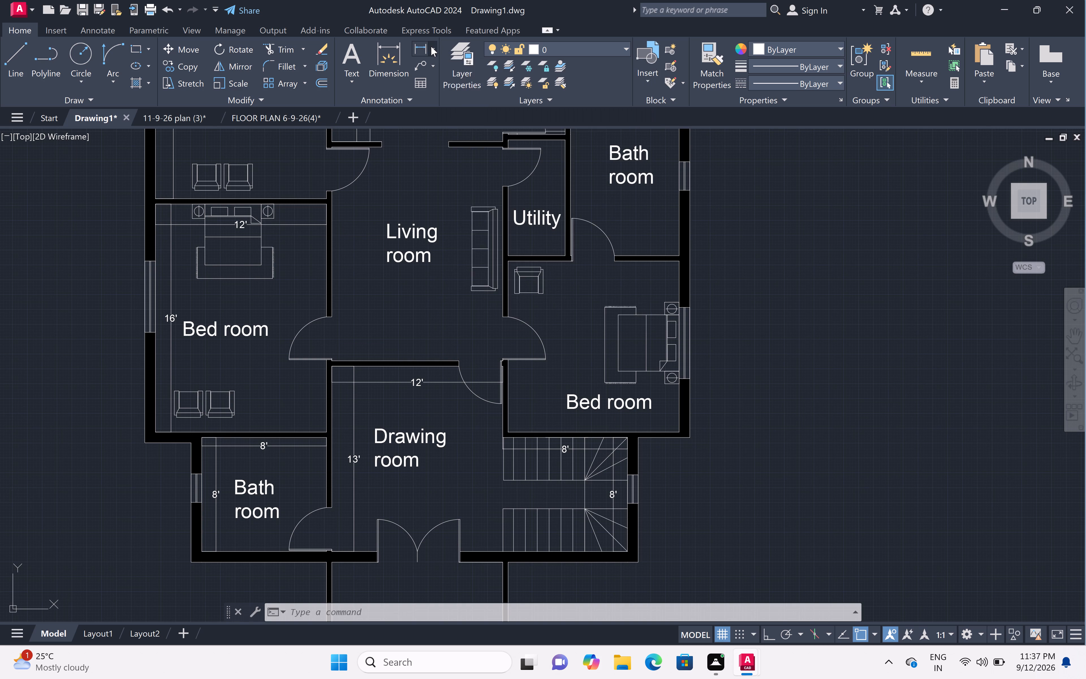
click(448, 70)
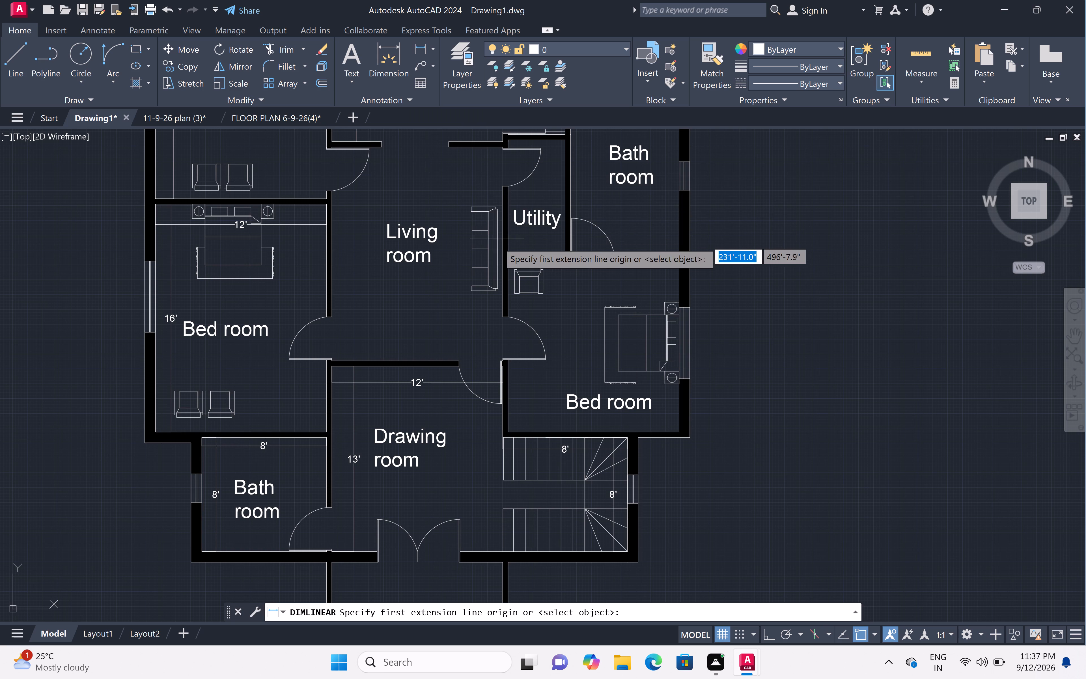
scroll(503, 265, up, 1)
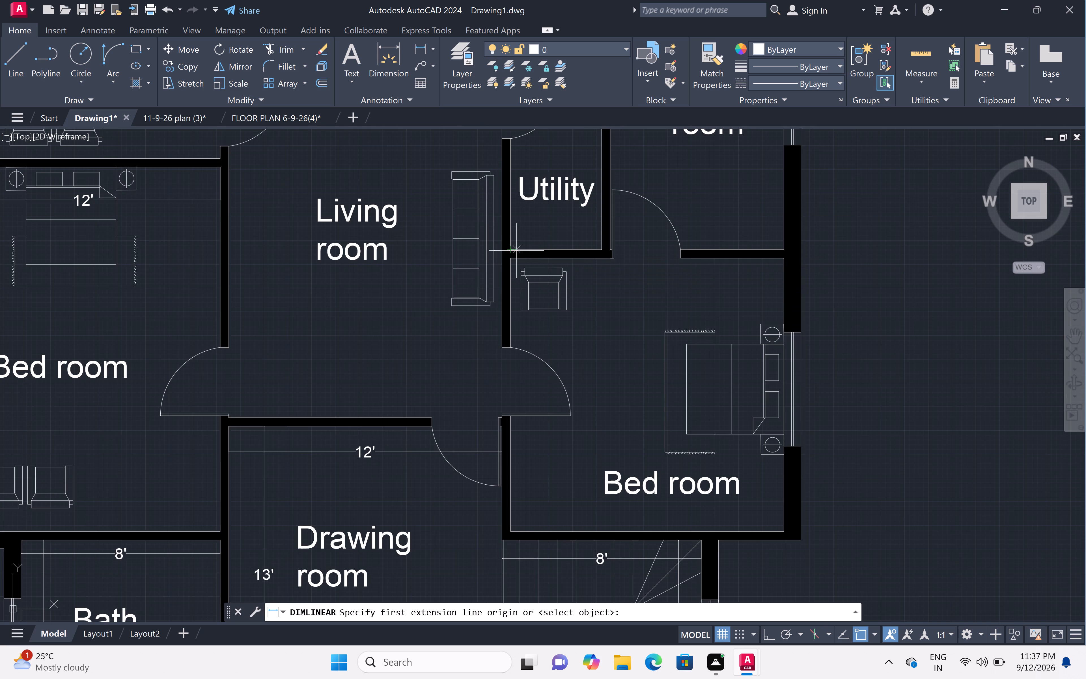
click(512, 260)
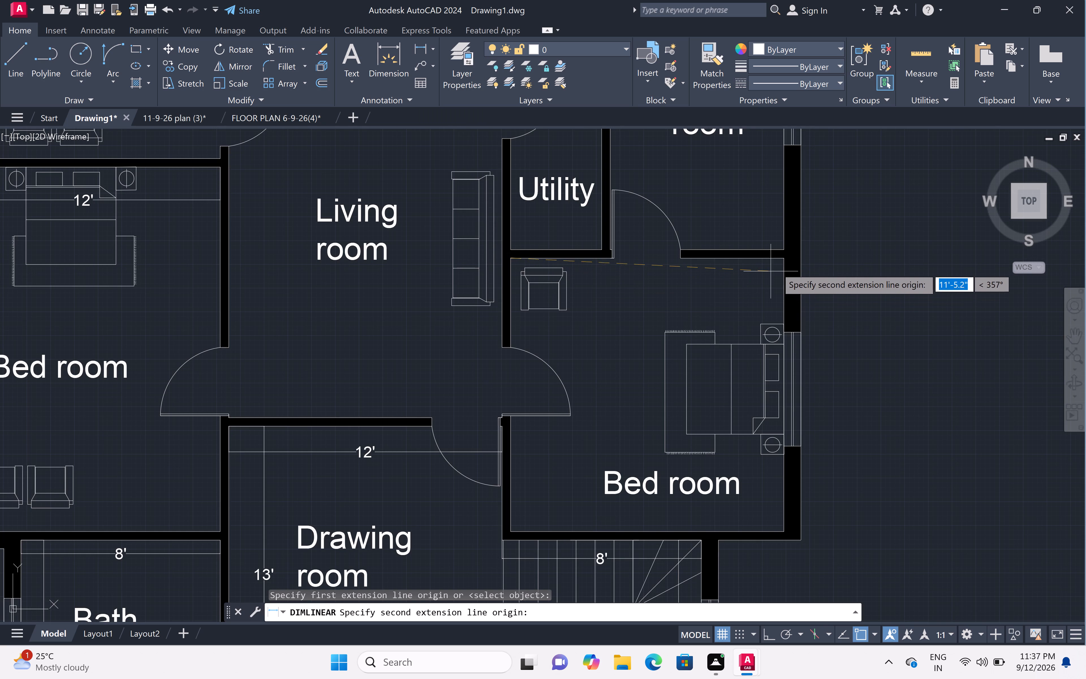
click(782, 256)
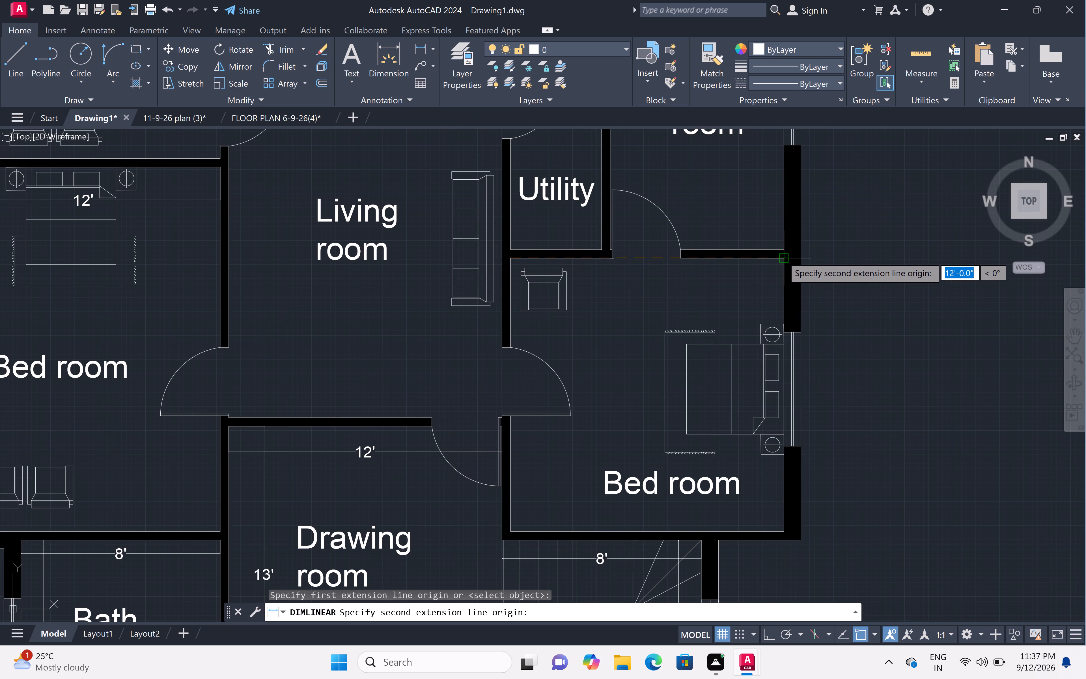
click(786, 286)
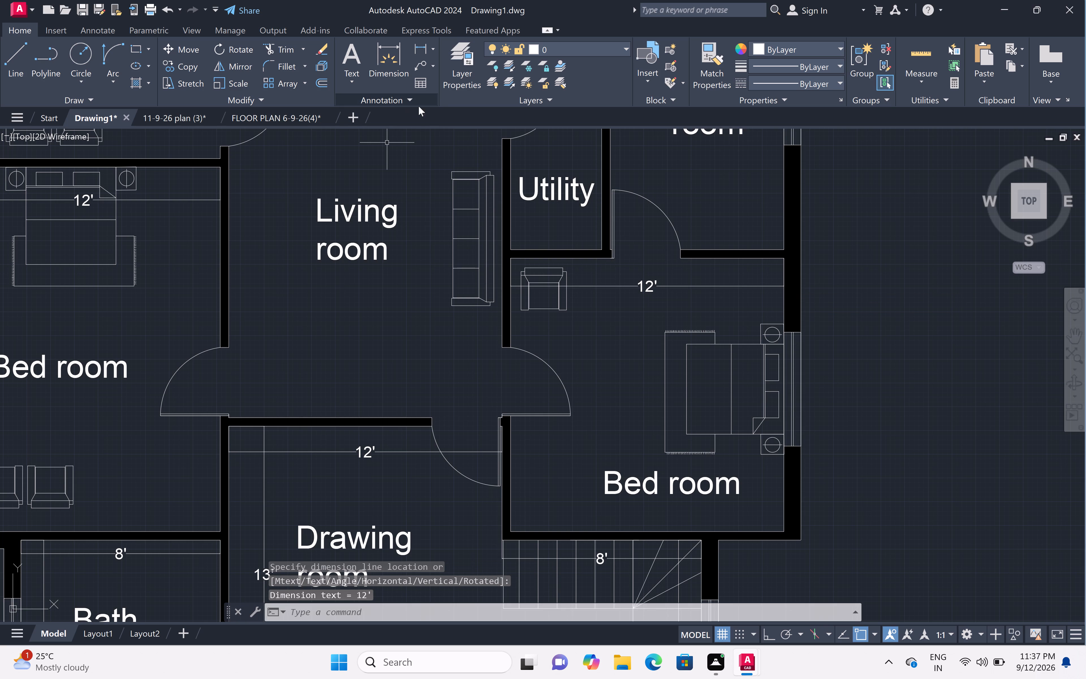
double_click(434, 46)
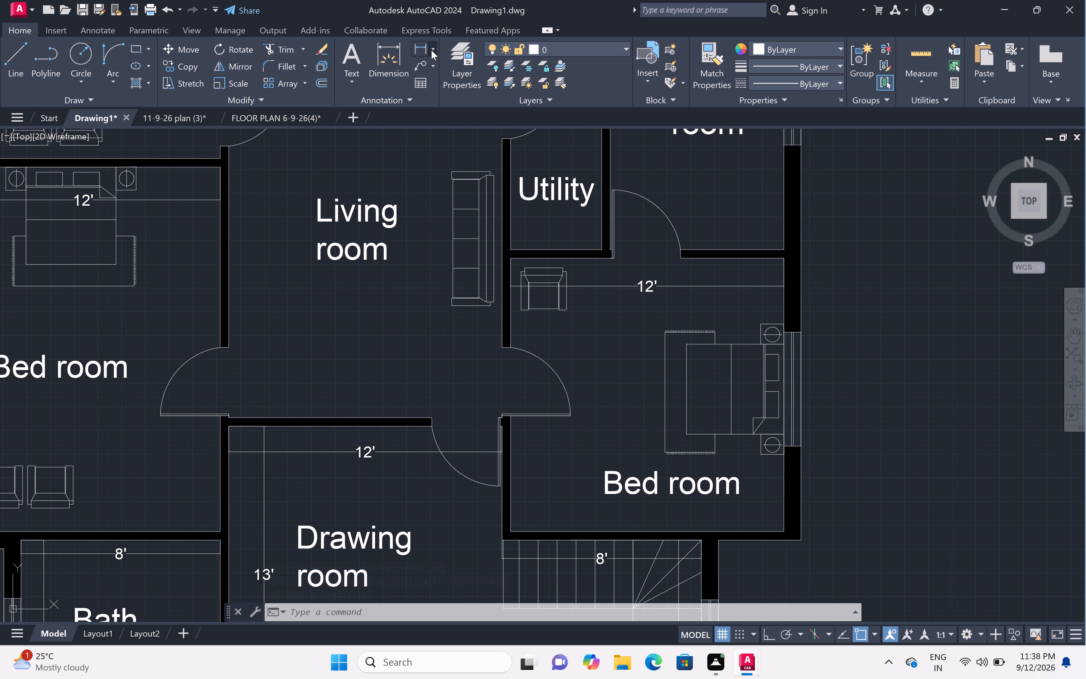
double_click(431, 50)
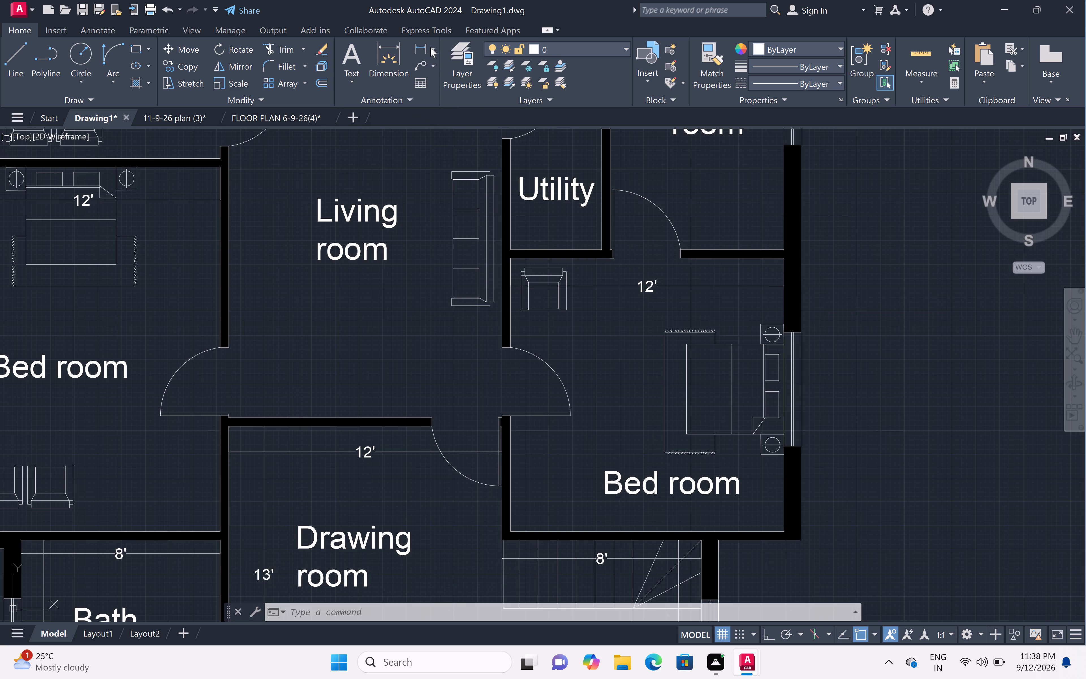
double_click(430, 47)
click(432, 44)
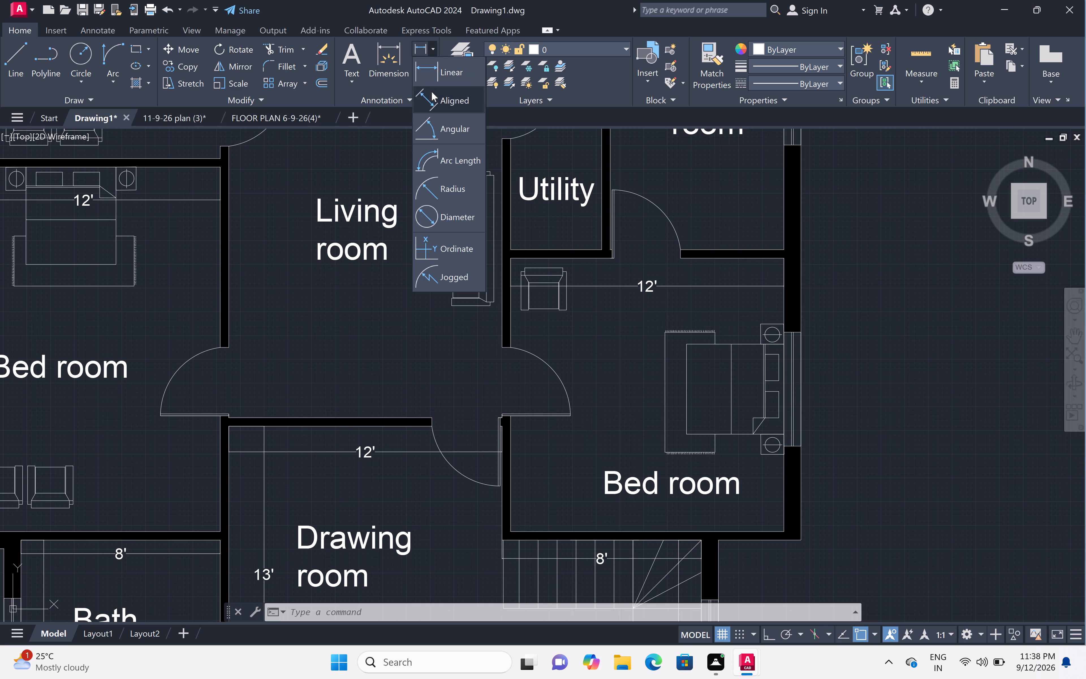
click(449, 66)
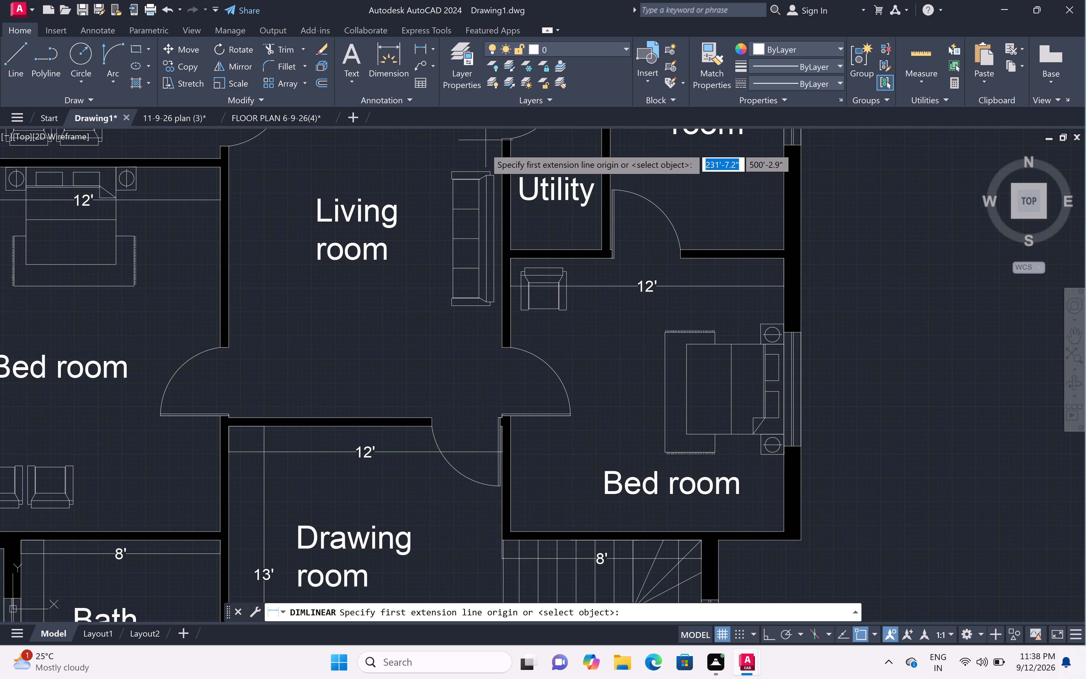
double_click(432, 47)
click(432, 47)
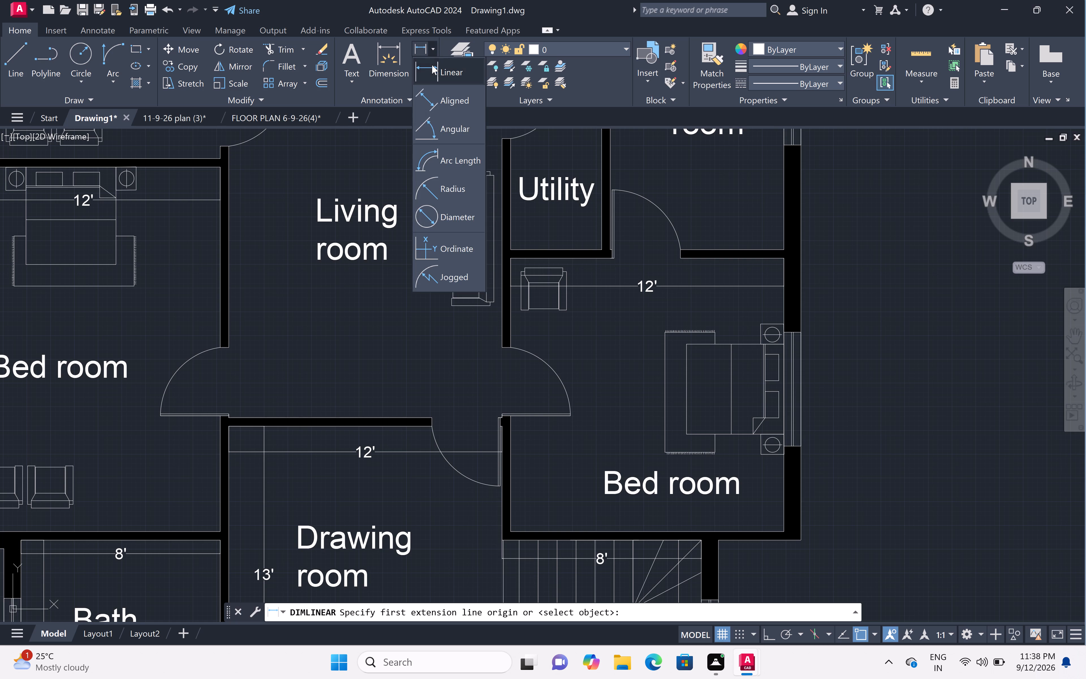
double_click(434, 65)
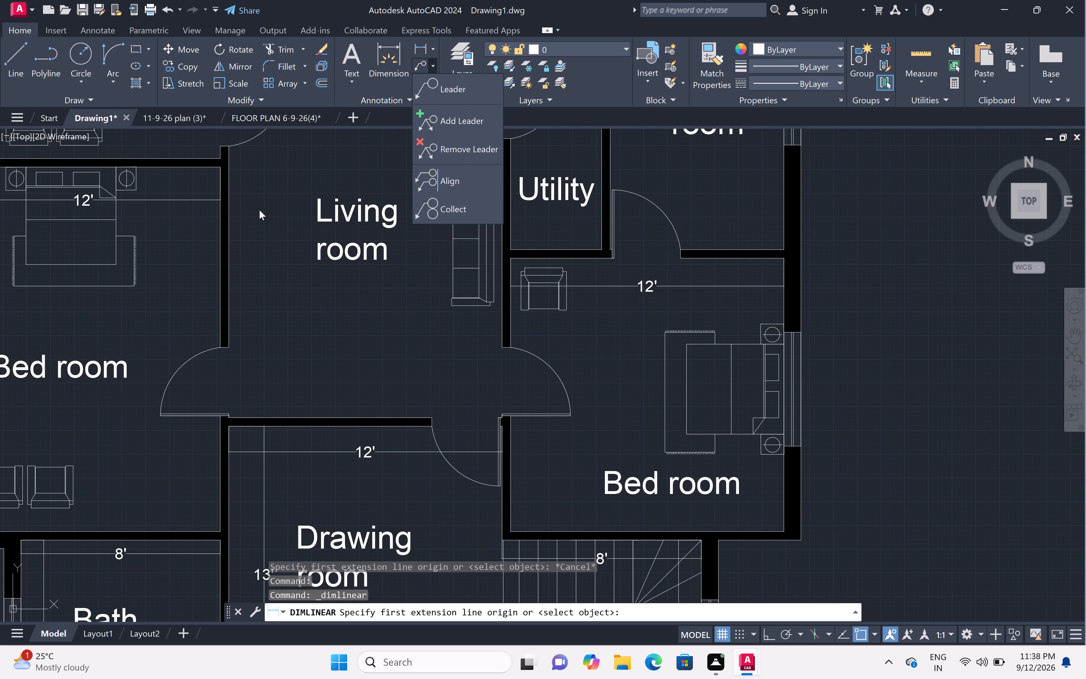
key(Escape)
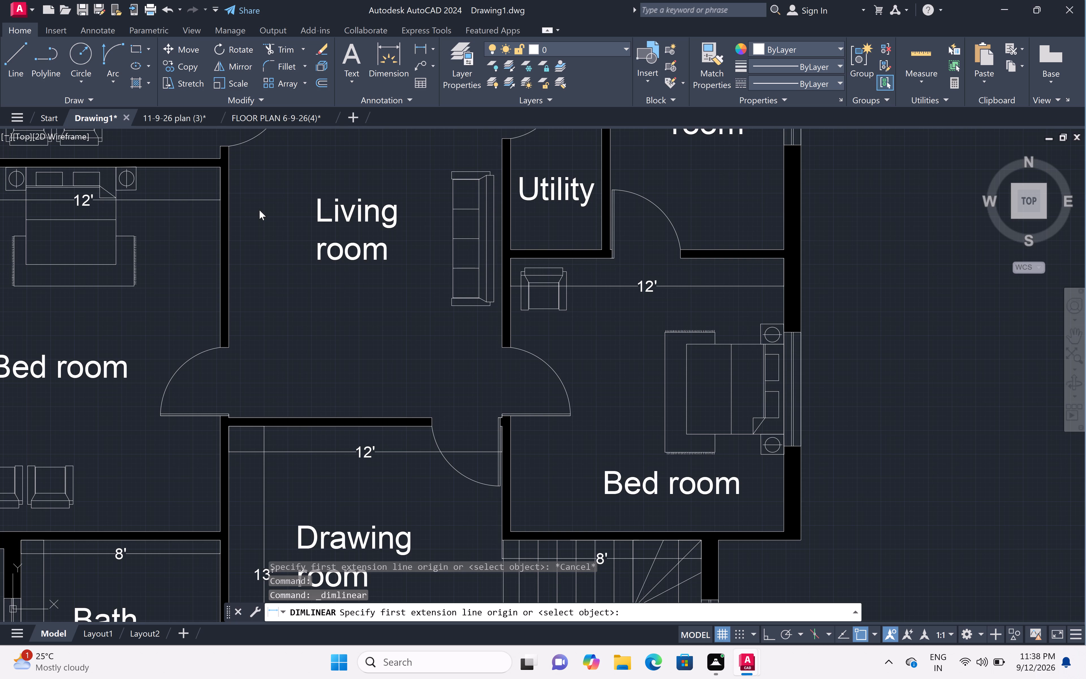
Add a vertical linear dimension along the inner depth of the bedroom above the staircase, placed between its living-room door swing and the bed.
click(433, 47)
click(457, 69)
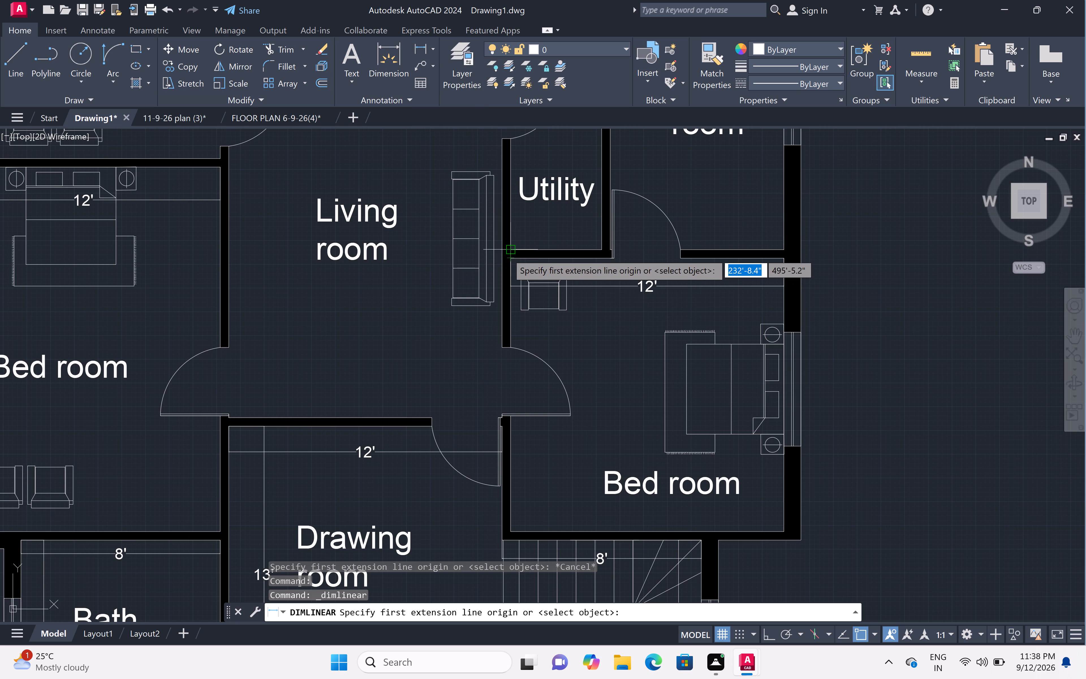
scroll(510, 259, up, 2)
click(512, 257)
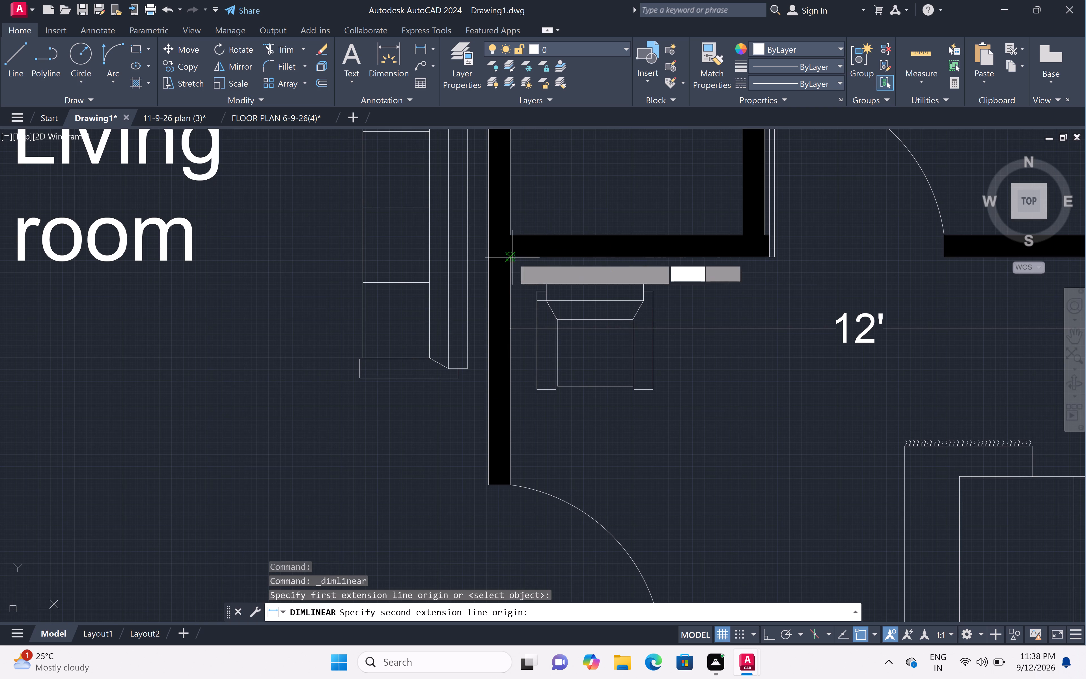
scroll(526, 279, down, 4)
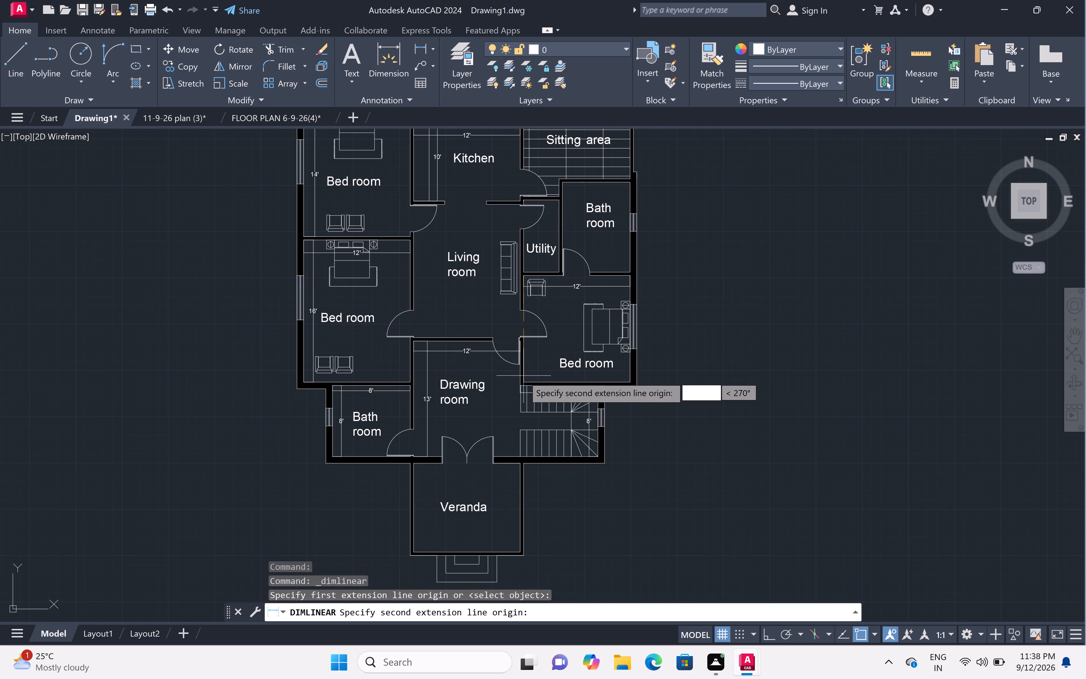
scroll(525, 384, up, 5)
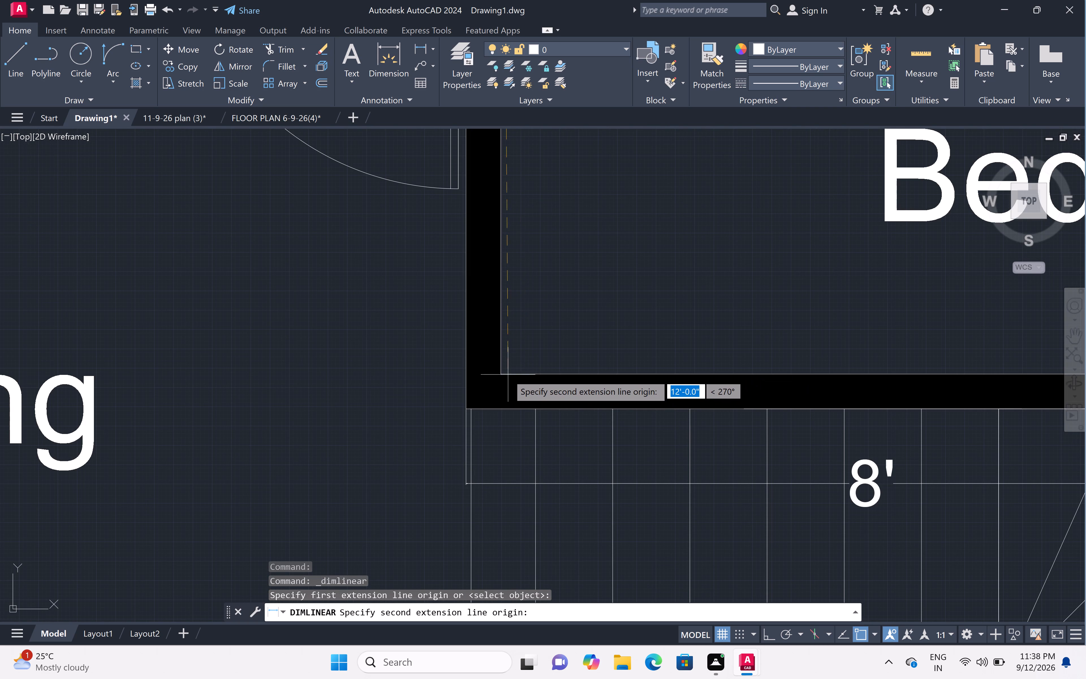
click(503, 375)
scroll(593, 365, down, 4)
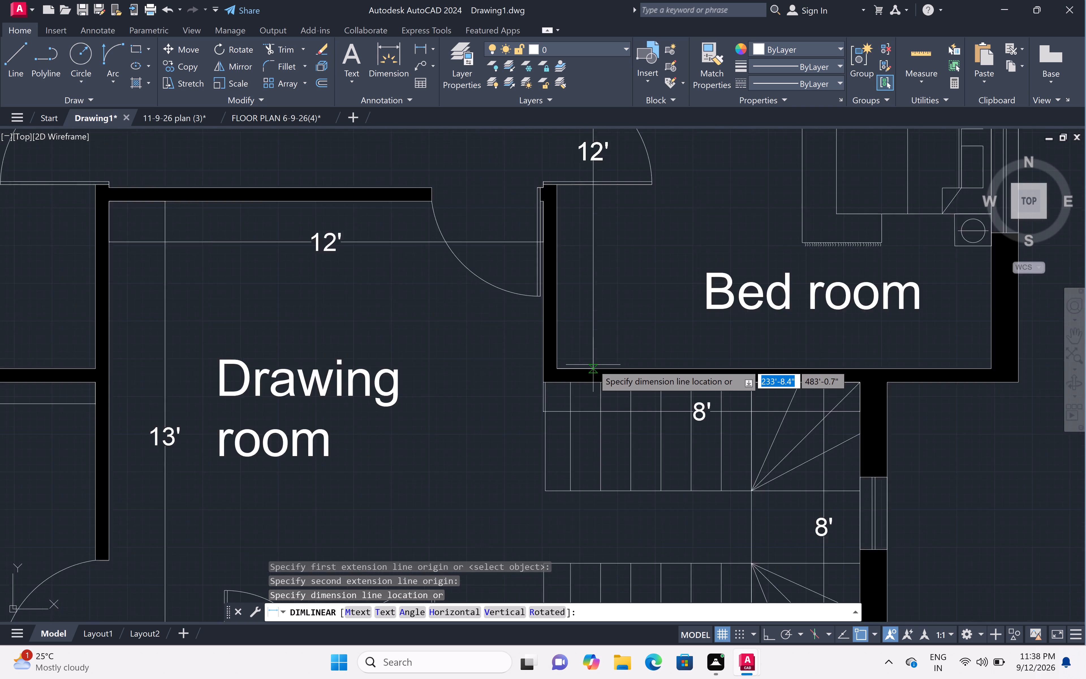
scroll(593, 365, down, 1)
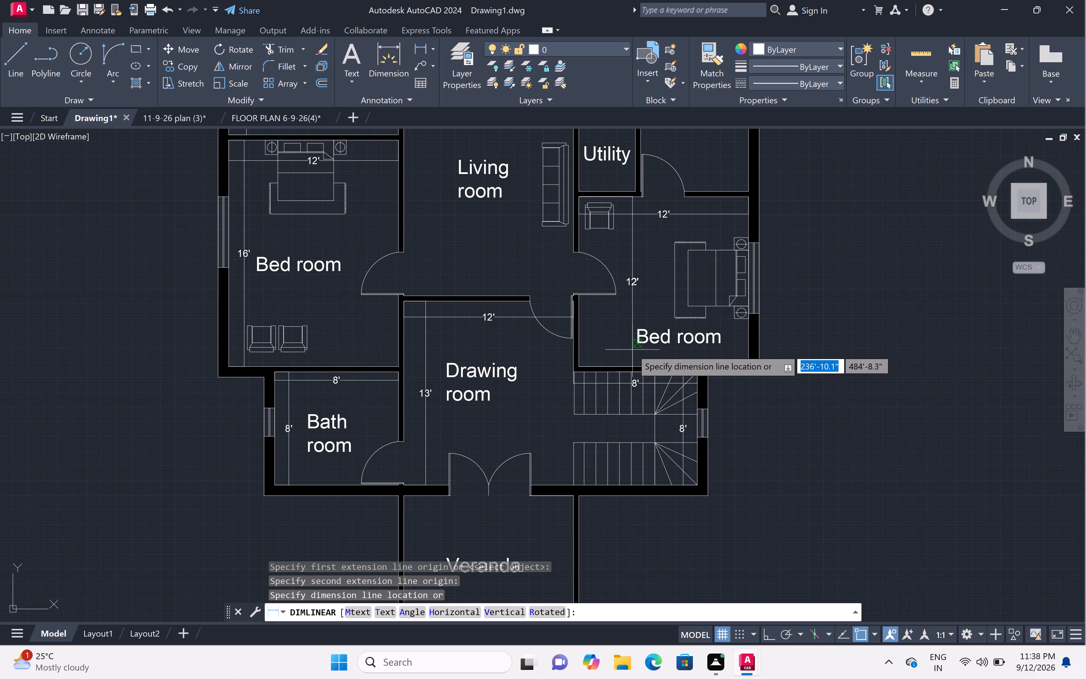
click(625, 347)
Add a horizontal linear dimension across the veranda's inner width, from wall to wall, placed just below the drawing room's entrance wall.
scroll(641, 310, down, 2)
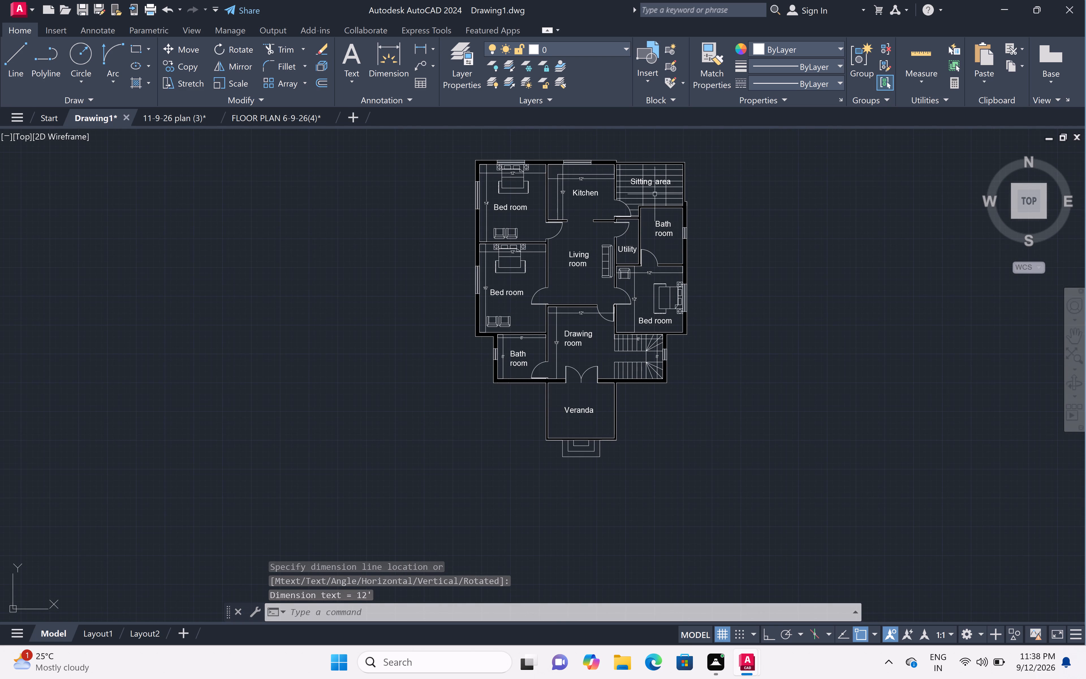
scroll(657, 150, up, 3)
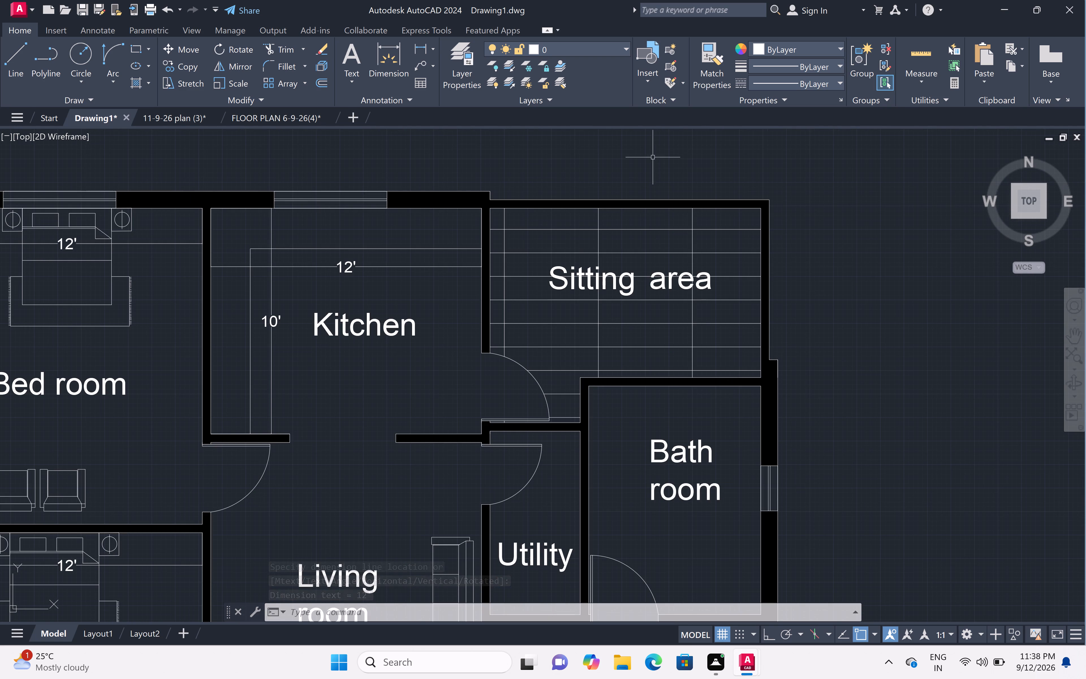
scroll(623, 216, down, 3)
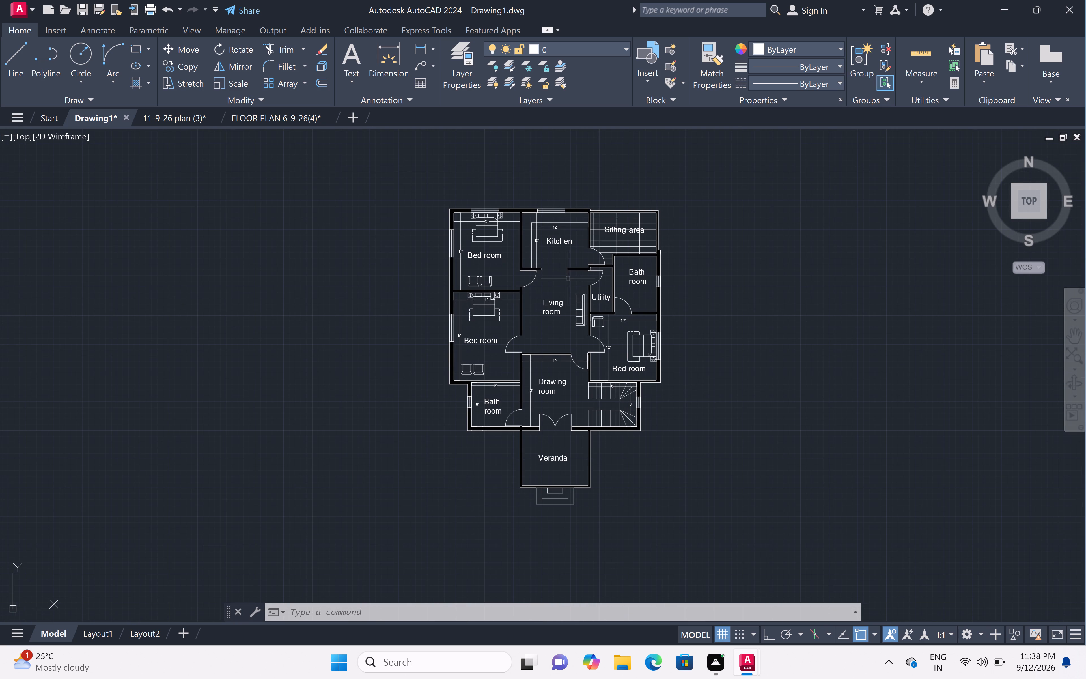
middle_drag(568, 278, 580, 300)
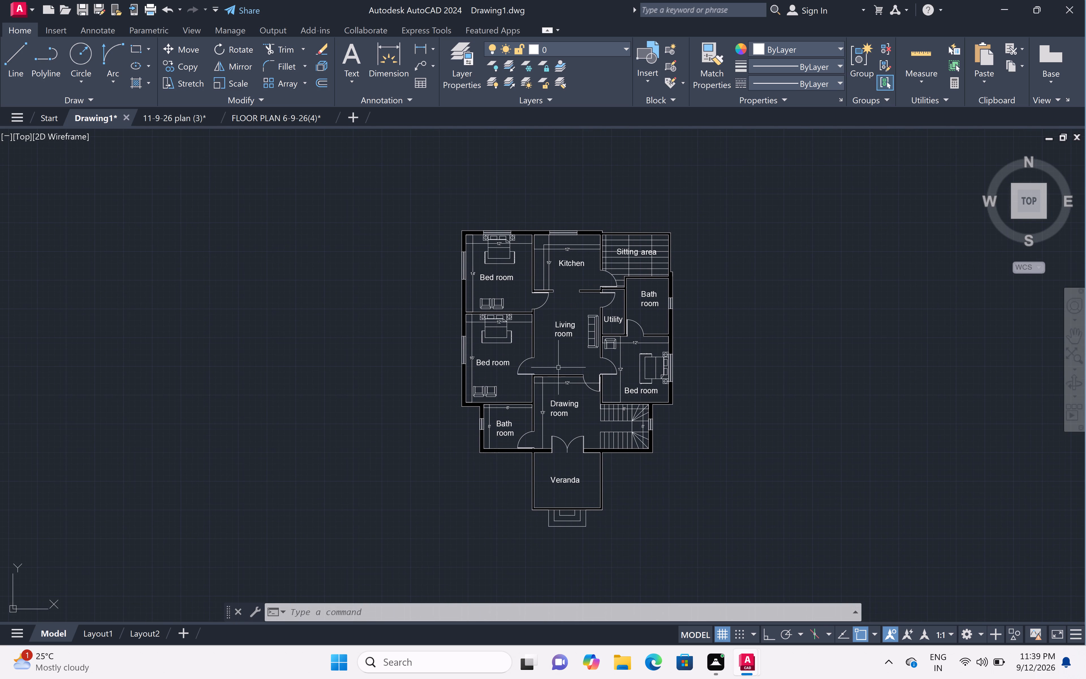
scroll(546, 517, up, 2)
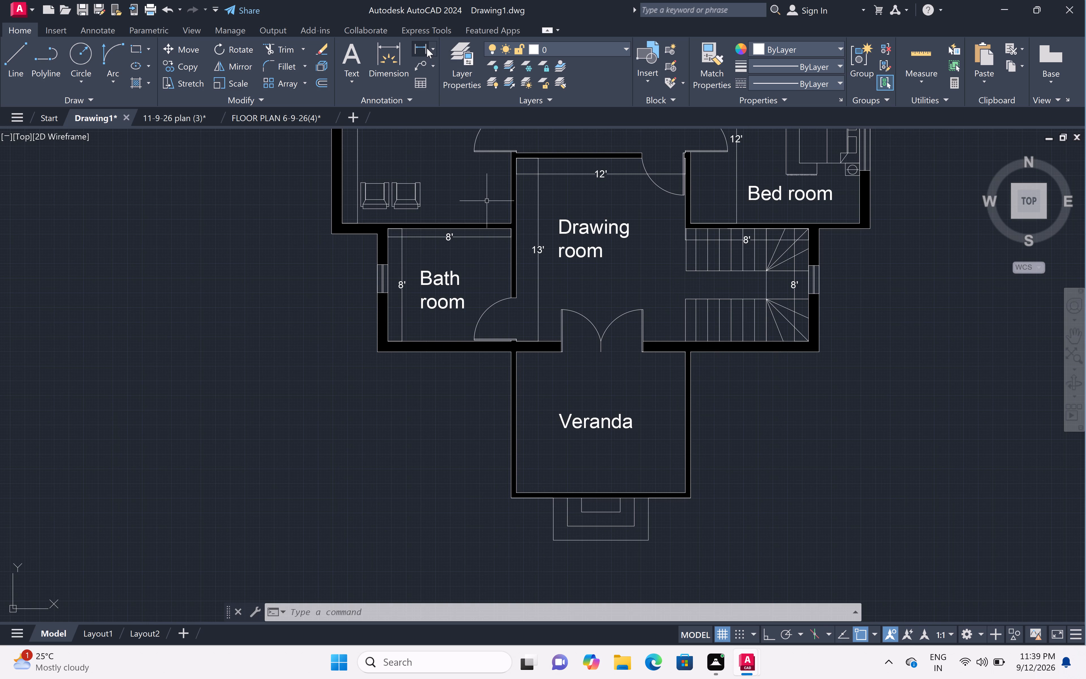
click(434, 46)
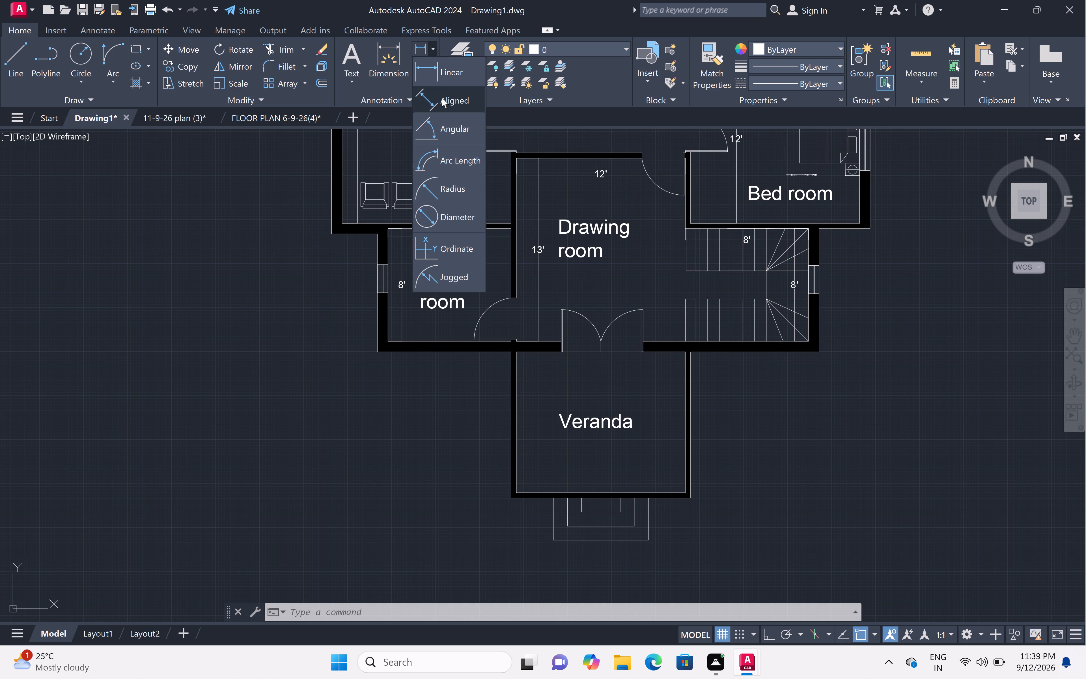
click(453, 70)
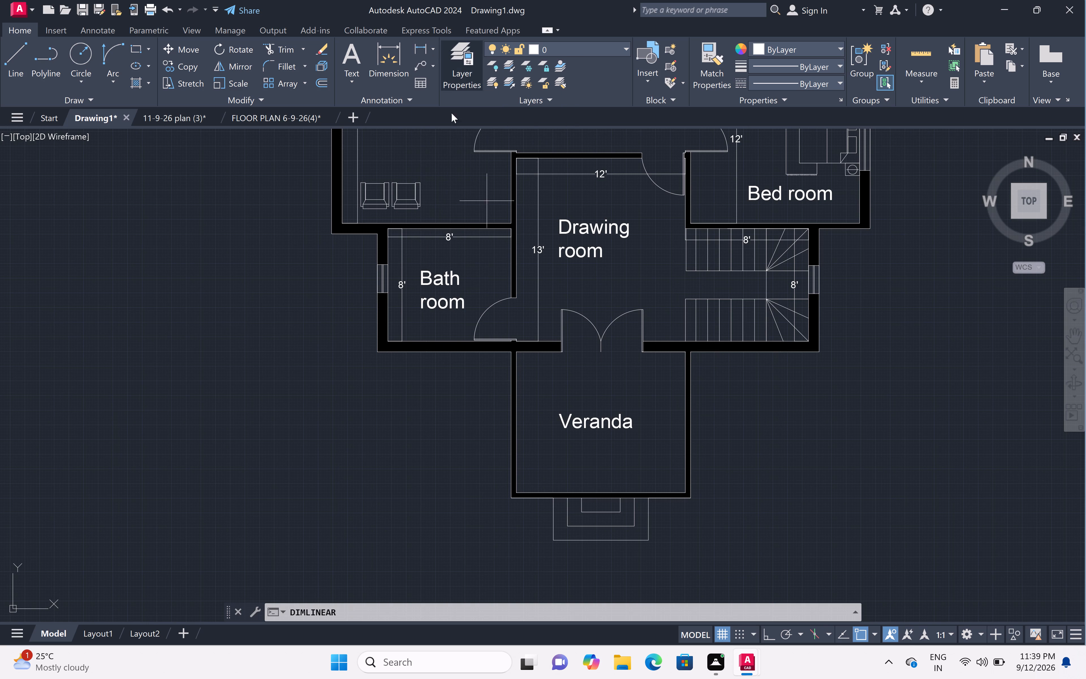
click(521, 350)
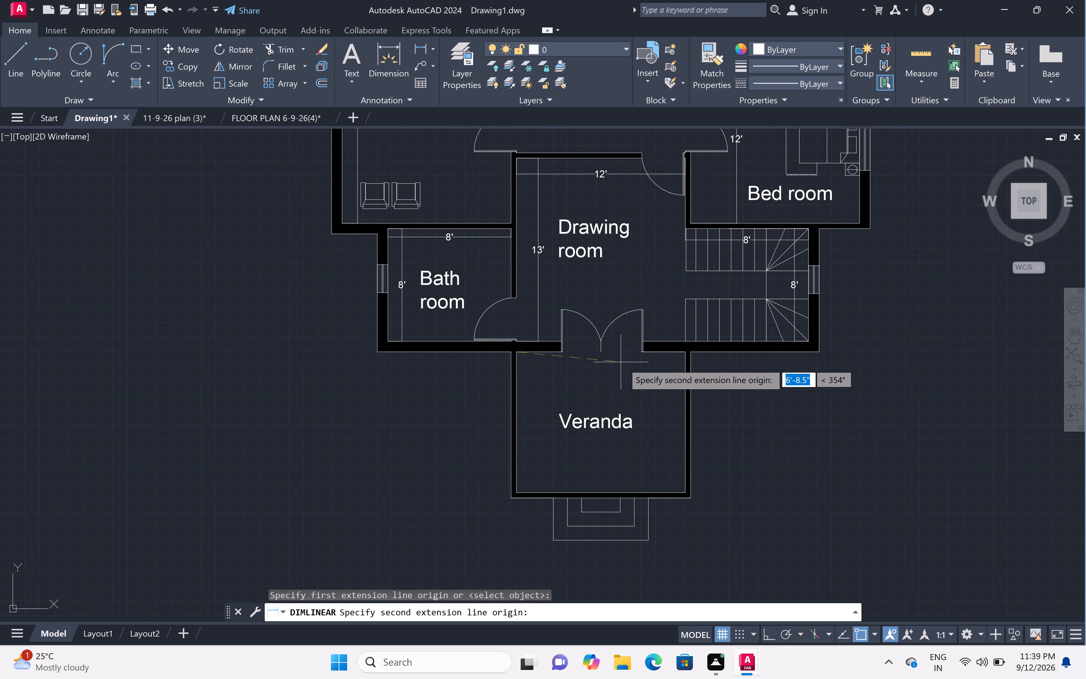
double_click(685, 351)
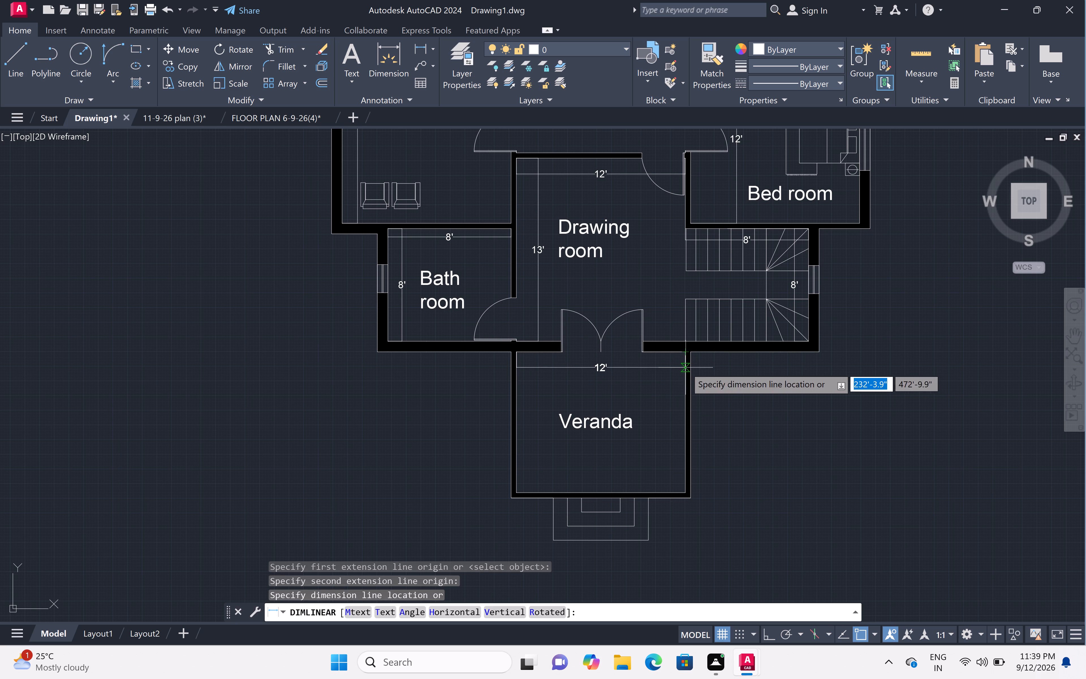
click(686, 368)
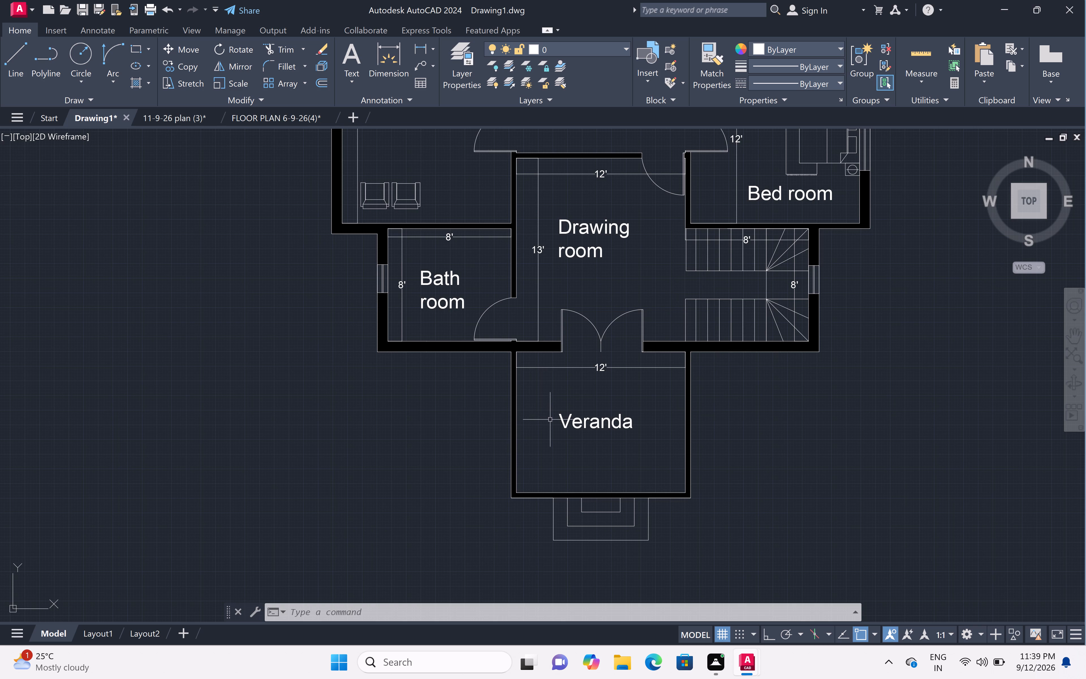
Add a vertical linear dimension along the veranda's inner depth, placed between its wall and the Veranda label.
middle_drag(544, 428, 563, 324)
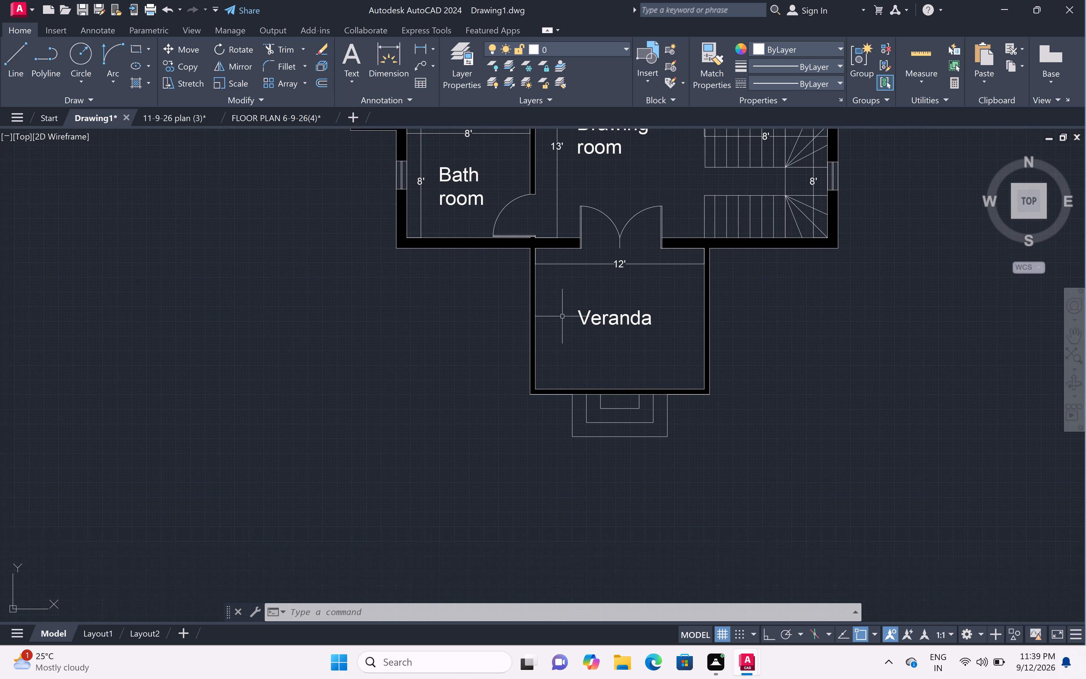
click(430, 49)
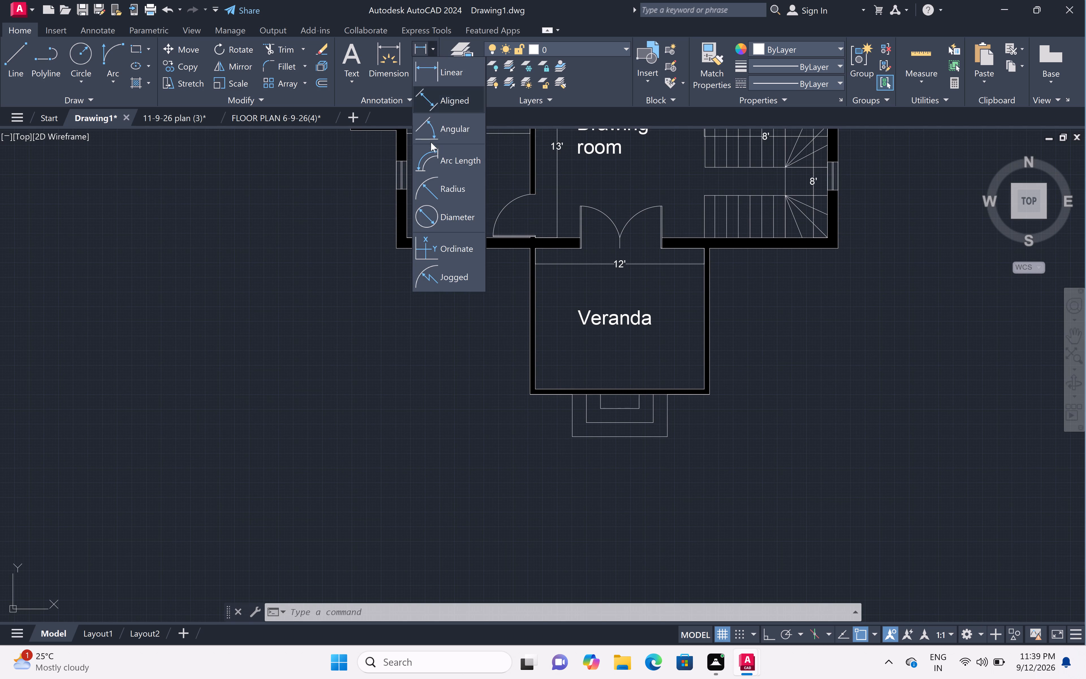
click(437, 69)
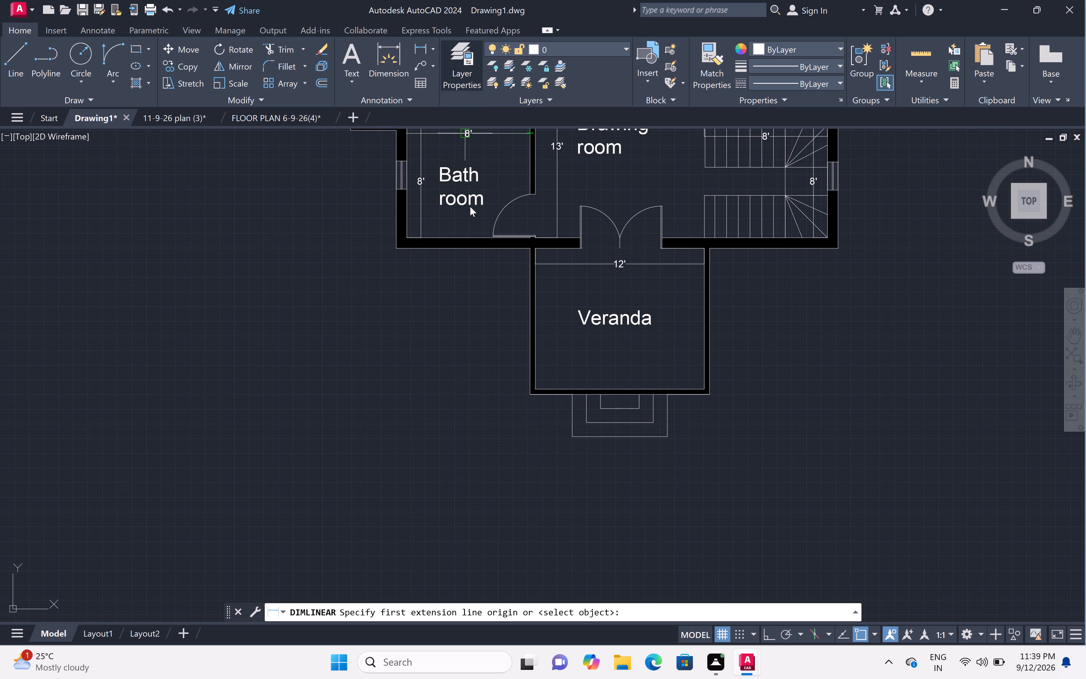
click(537, 248)
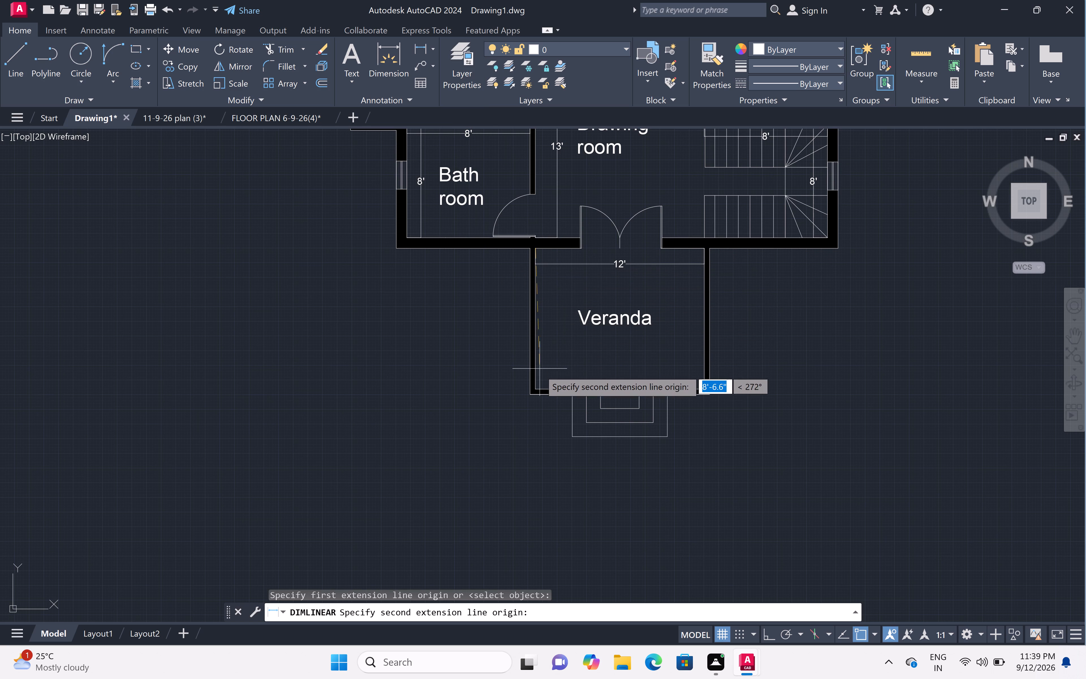
click(536, 388)
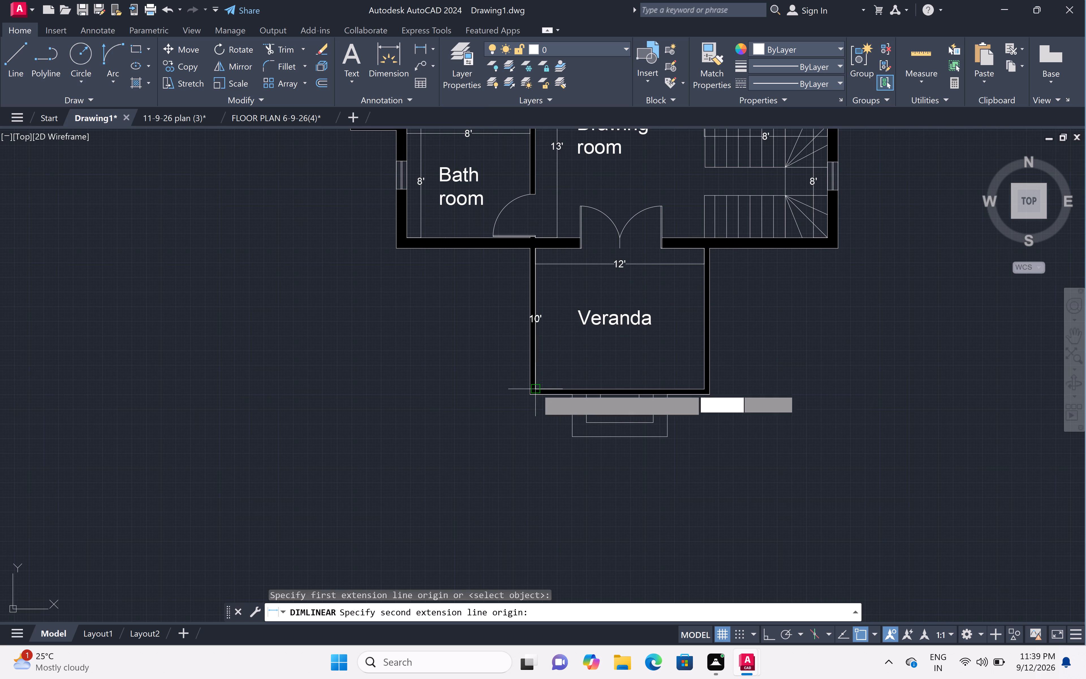
click(557, 379)
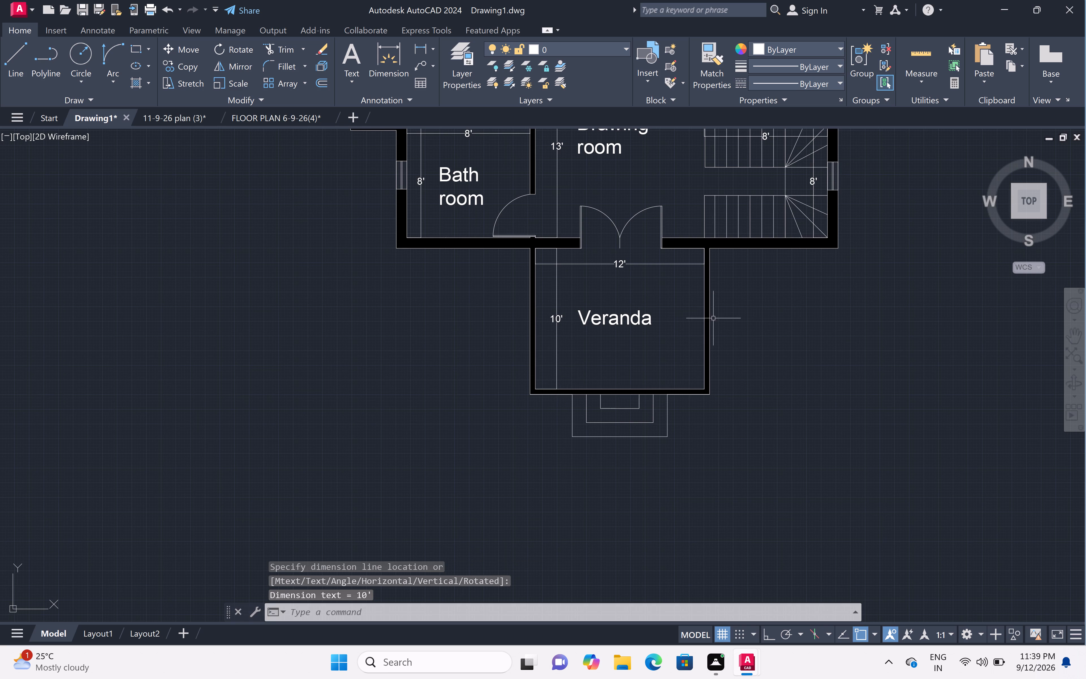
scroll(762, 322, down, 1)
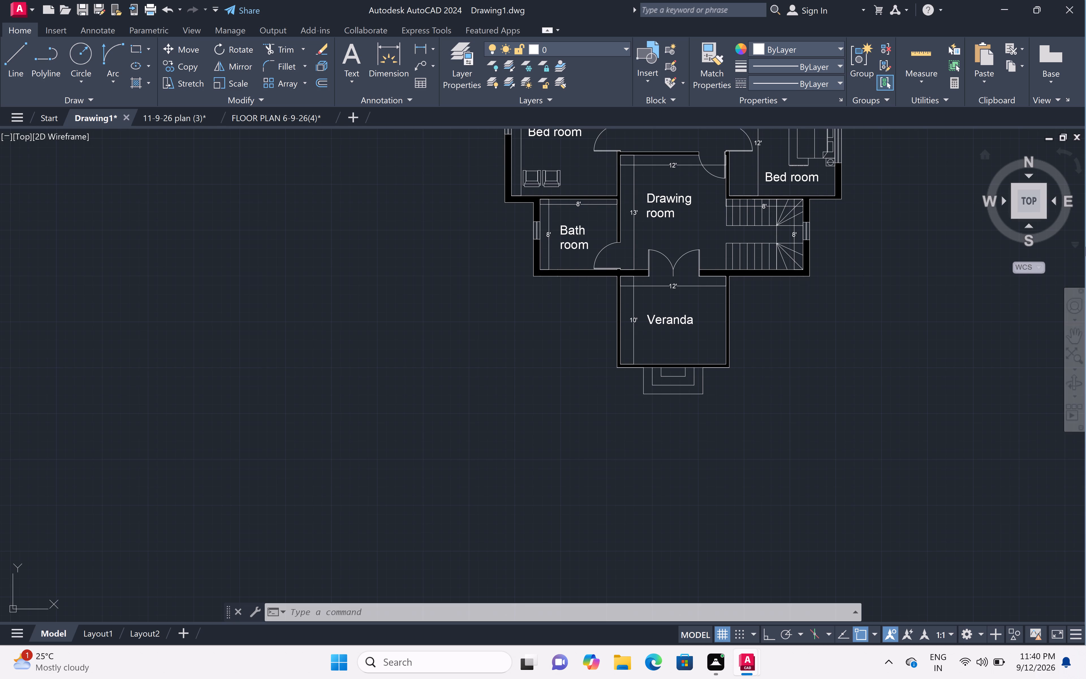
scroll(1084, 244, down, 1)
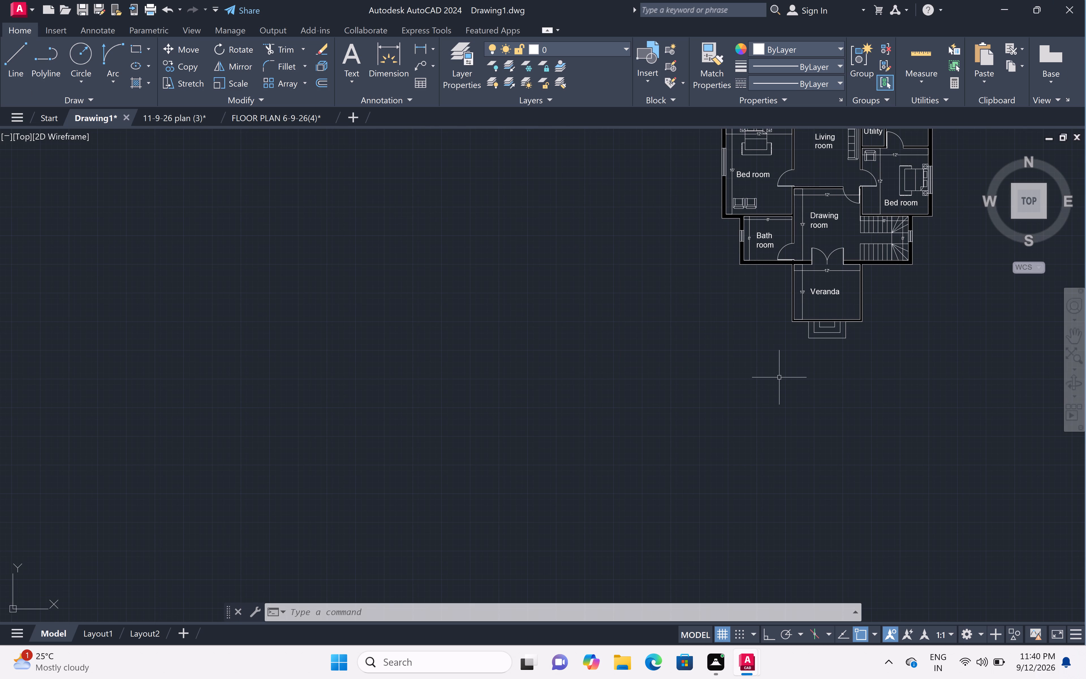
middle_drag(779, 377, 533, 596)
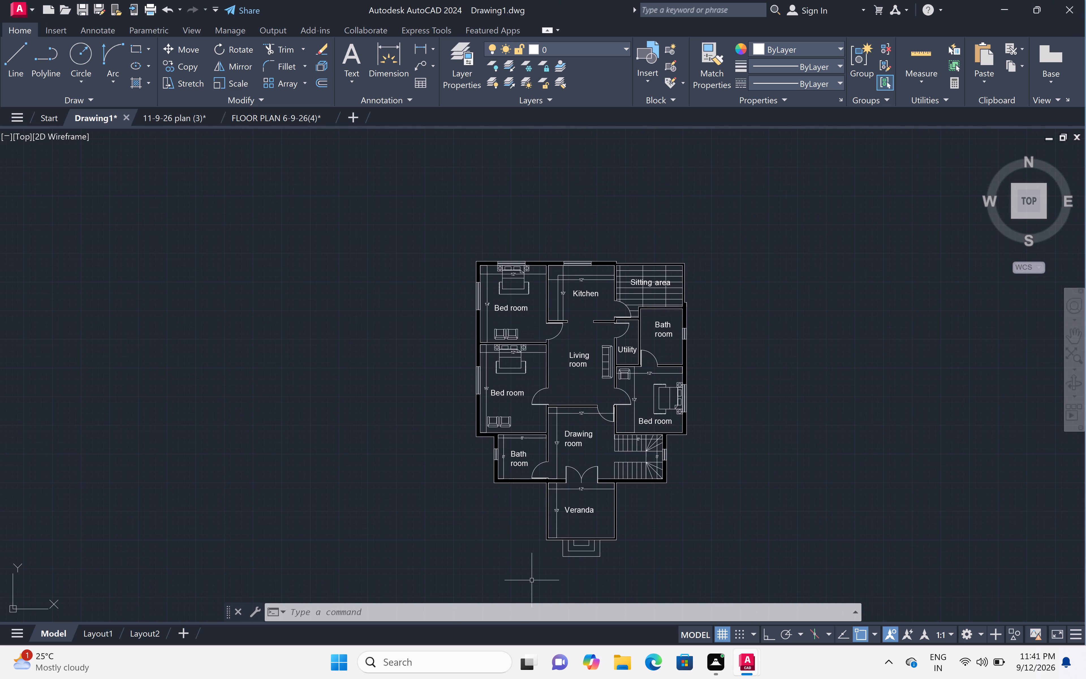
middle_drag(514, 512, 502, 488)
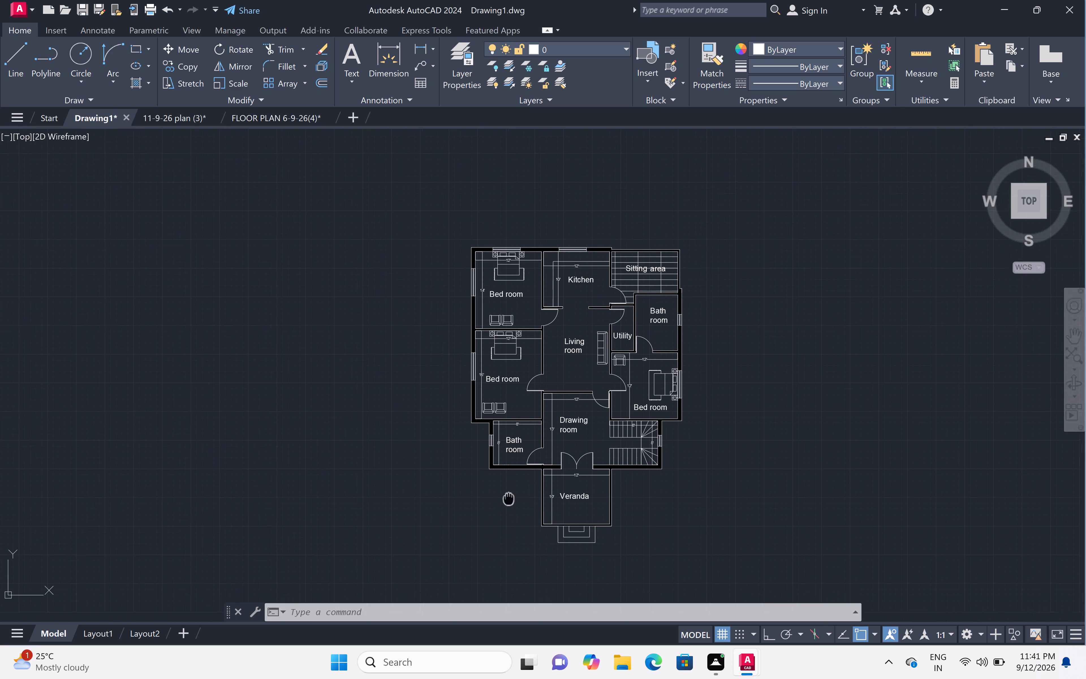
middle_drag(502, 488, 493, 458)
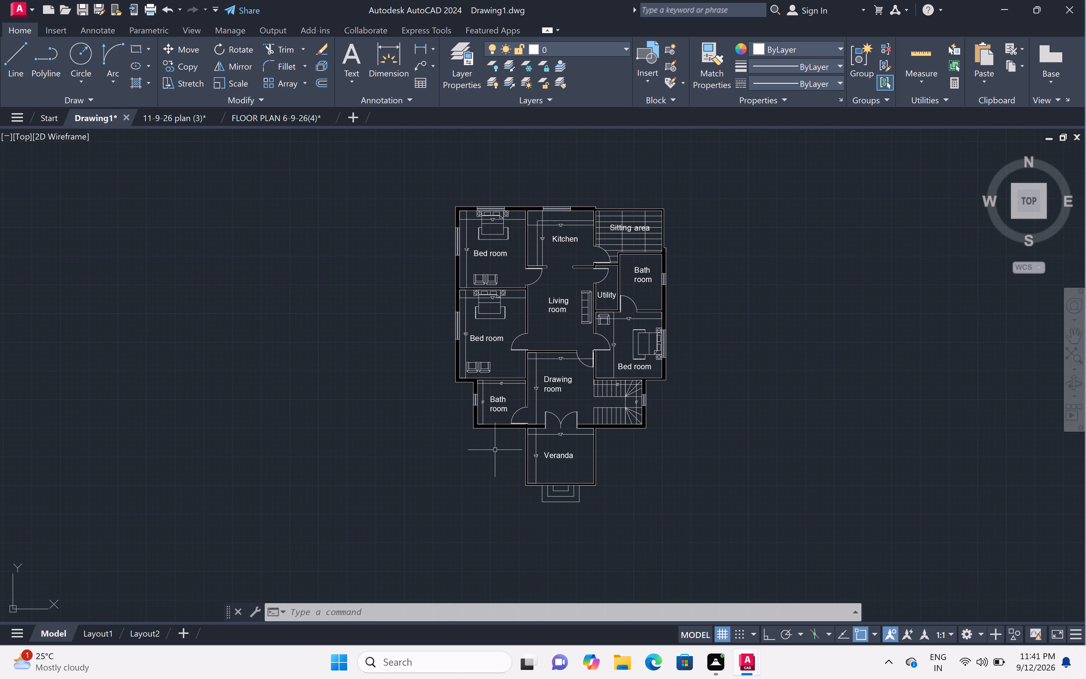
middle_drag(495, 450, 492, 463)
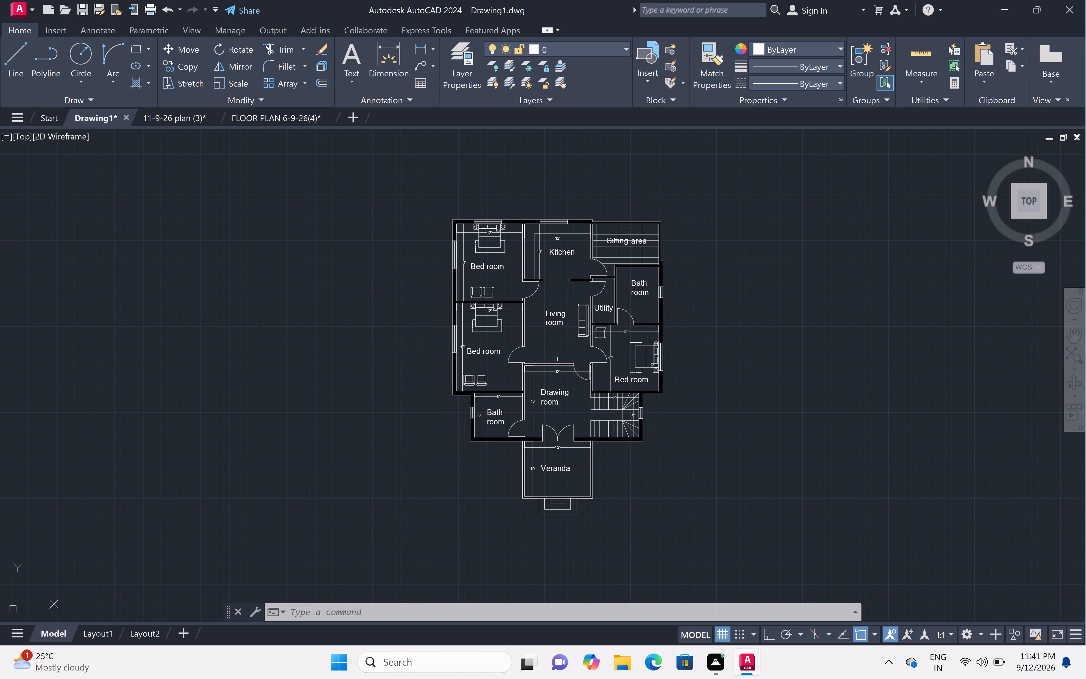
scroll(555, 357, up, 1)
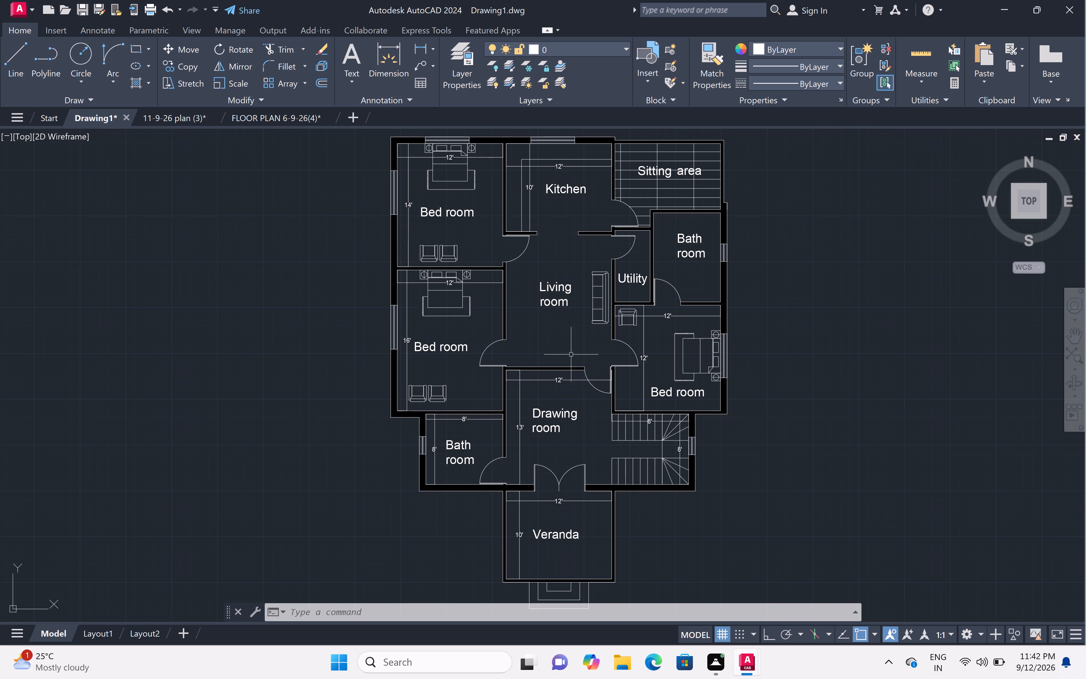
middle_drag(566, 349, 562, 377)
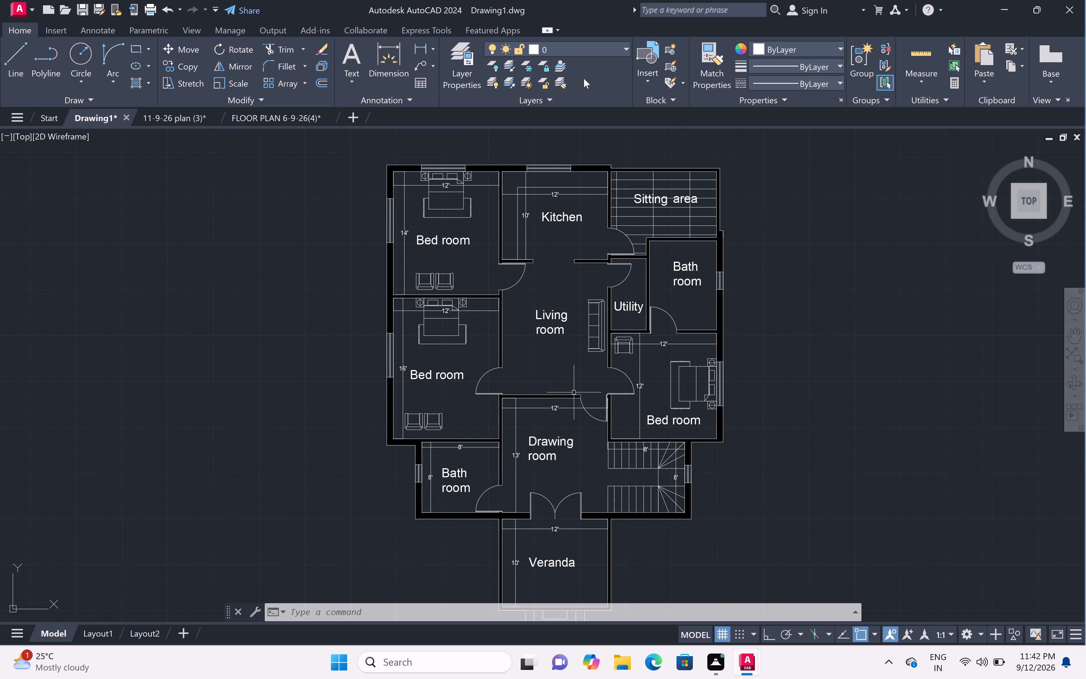
Add a vertical linear dimension along the living room's inner depth, from the kitchen wall to the drawing room wall, placed beside the room label.
click(429, 49)
click(461, 71)
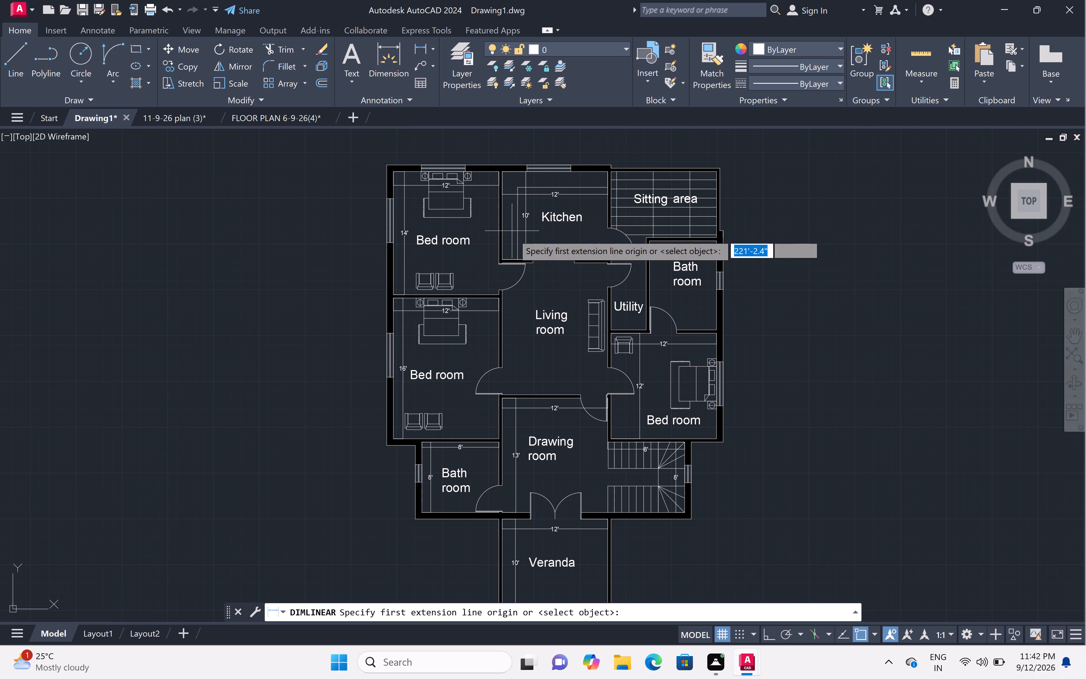
scroll(519, 253, up, 2)
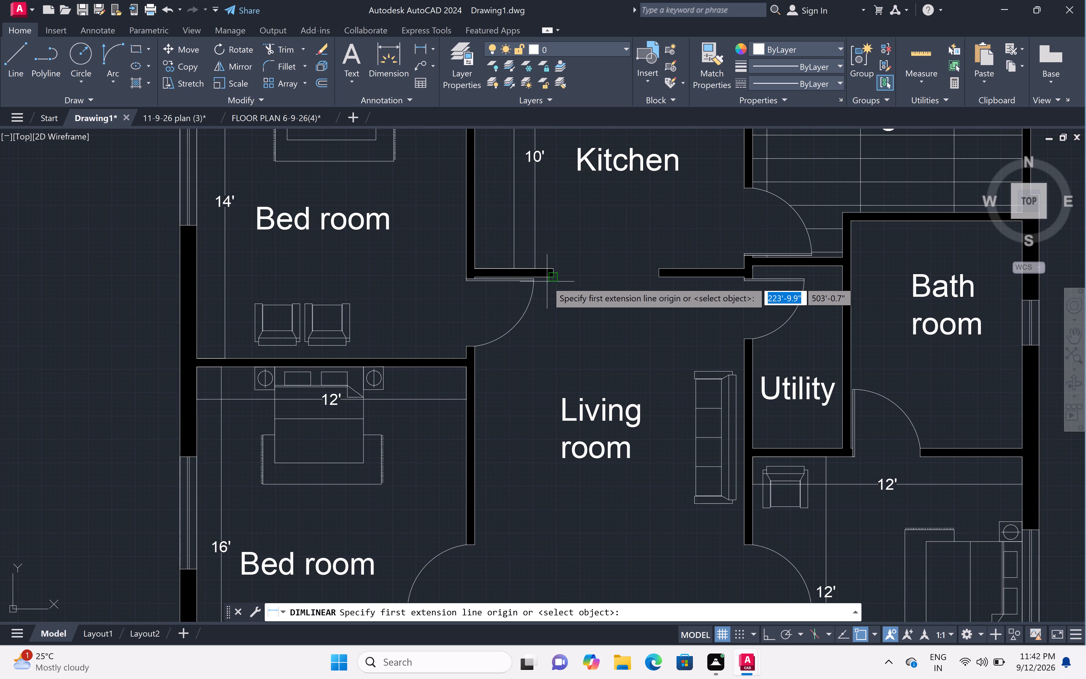
scroll(531, 275, up, 2)
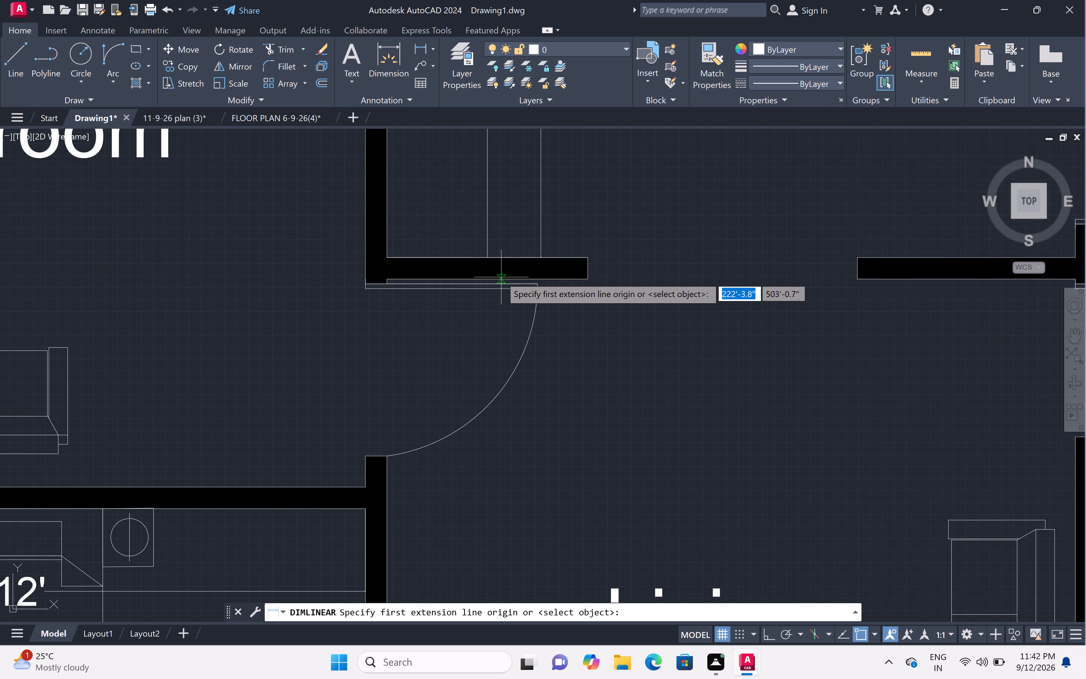
scroll(501, 278, up, 3)
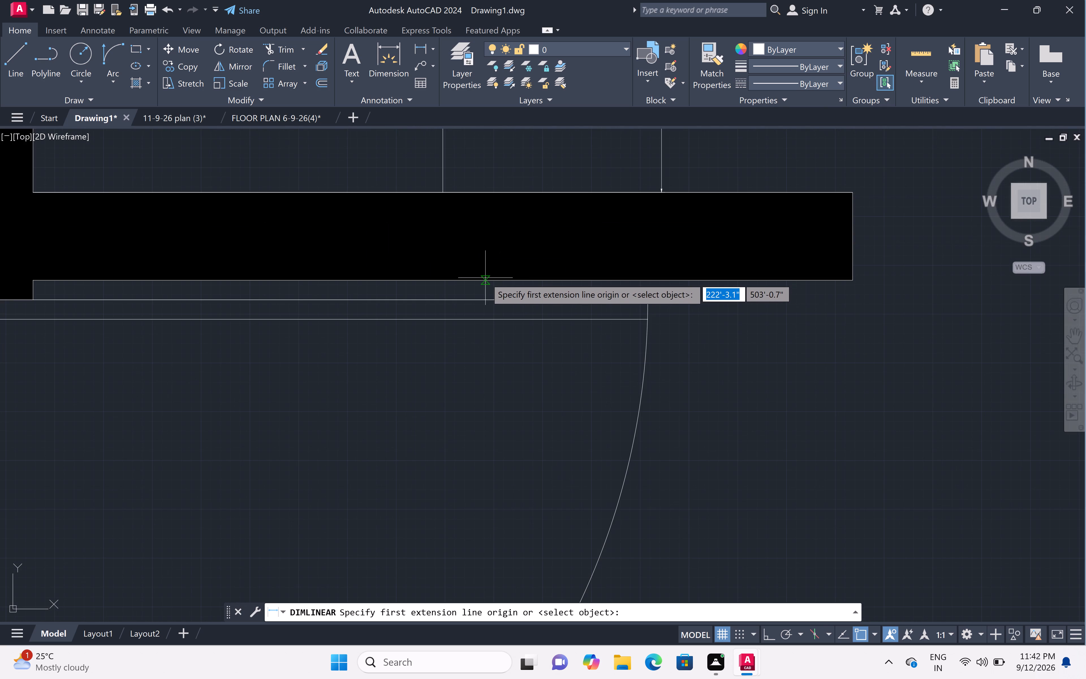
click(486, 279)
scroll(488, 340, down, 3)
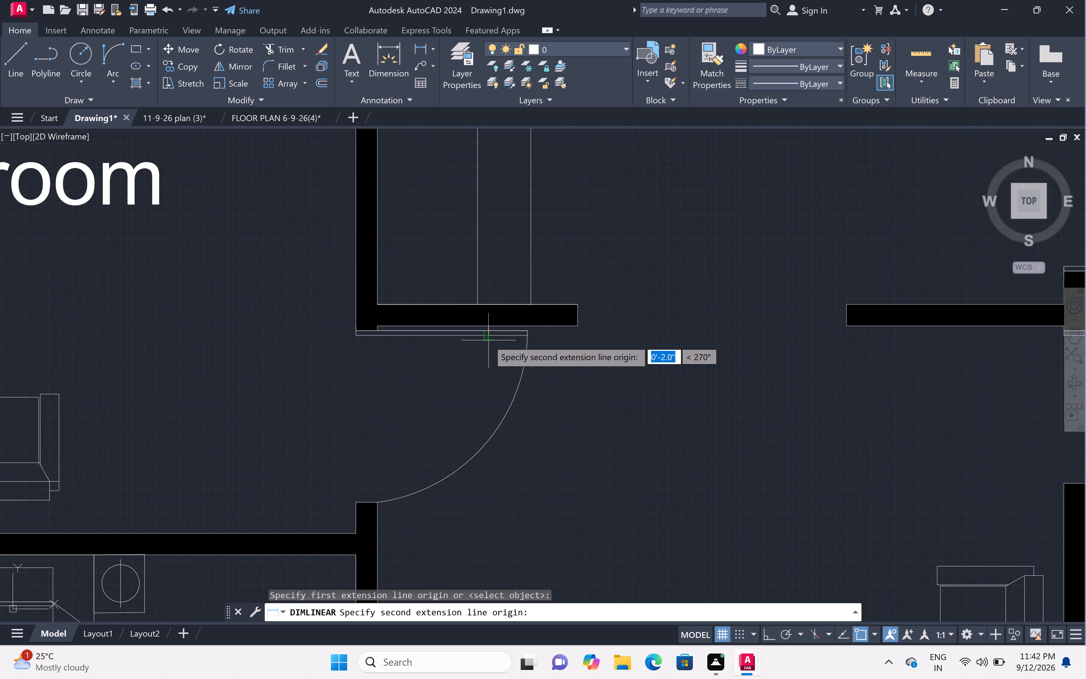
scroll(488, 340, down, 4)
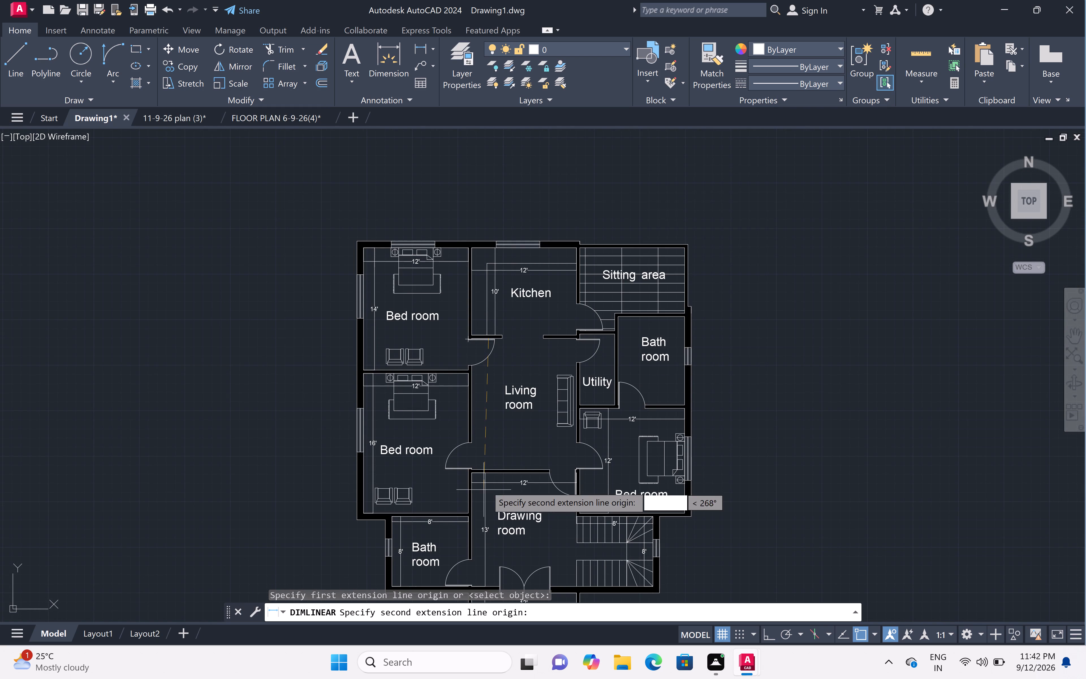
scroll(484, 468, up, 4)
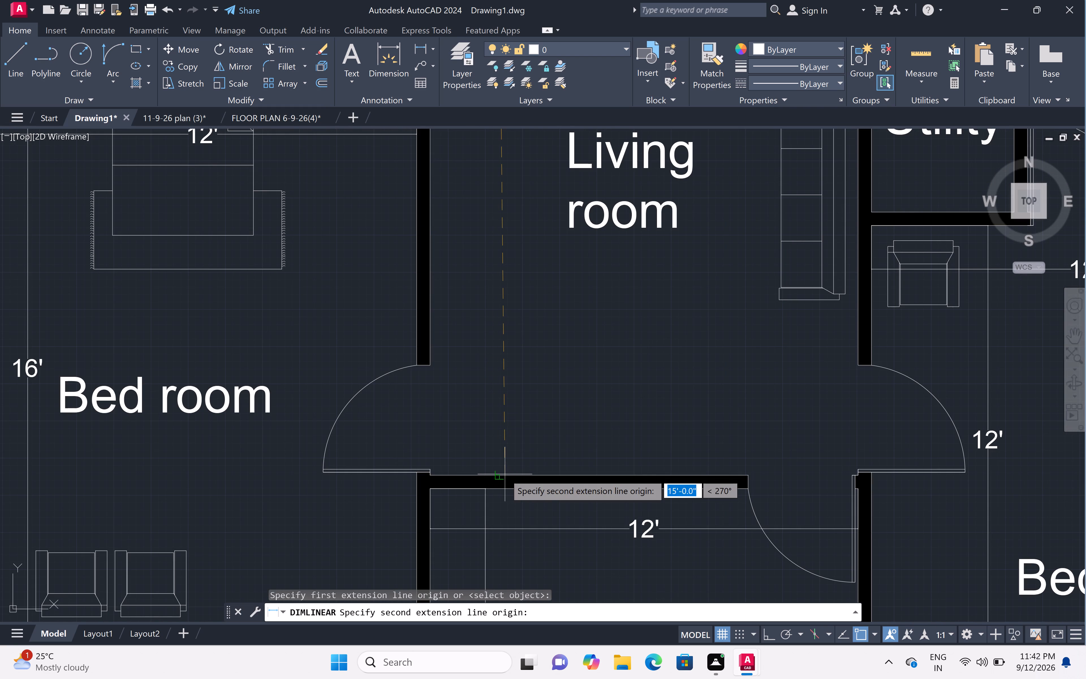
click(505, 474)
scroll(521, 464, down, 2)
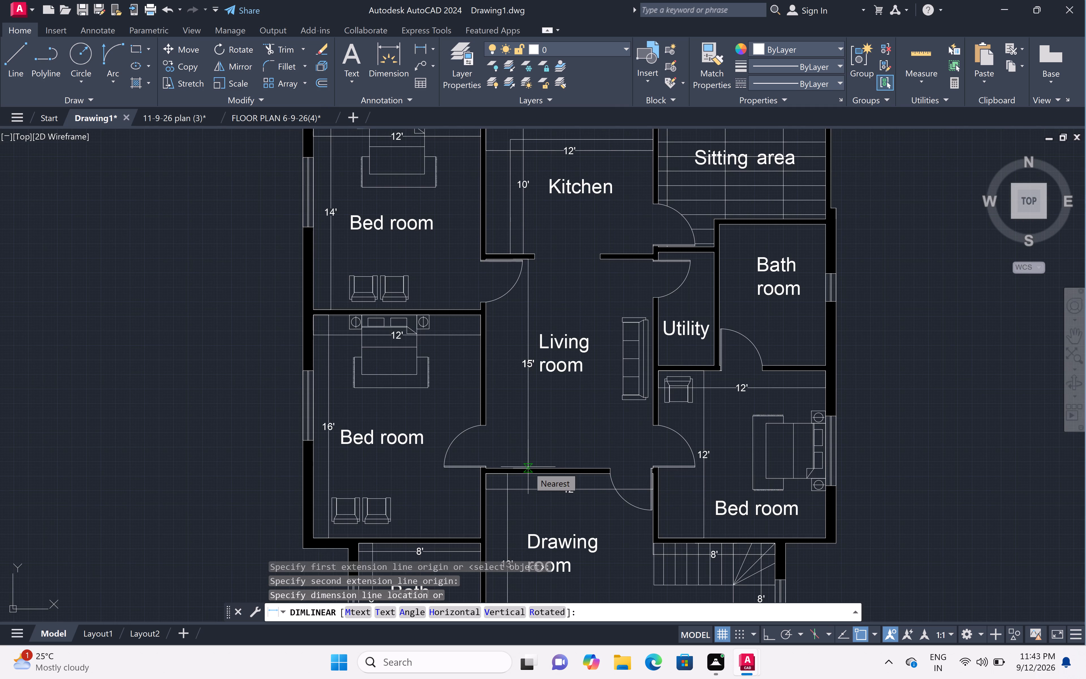
click(528, 467)
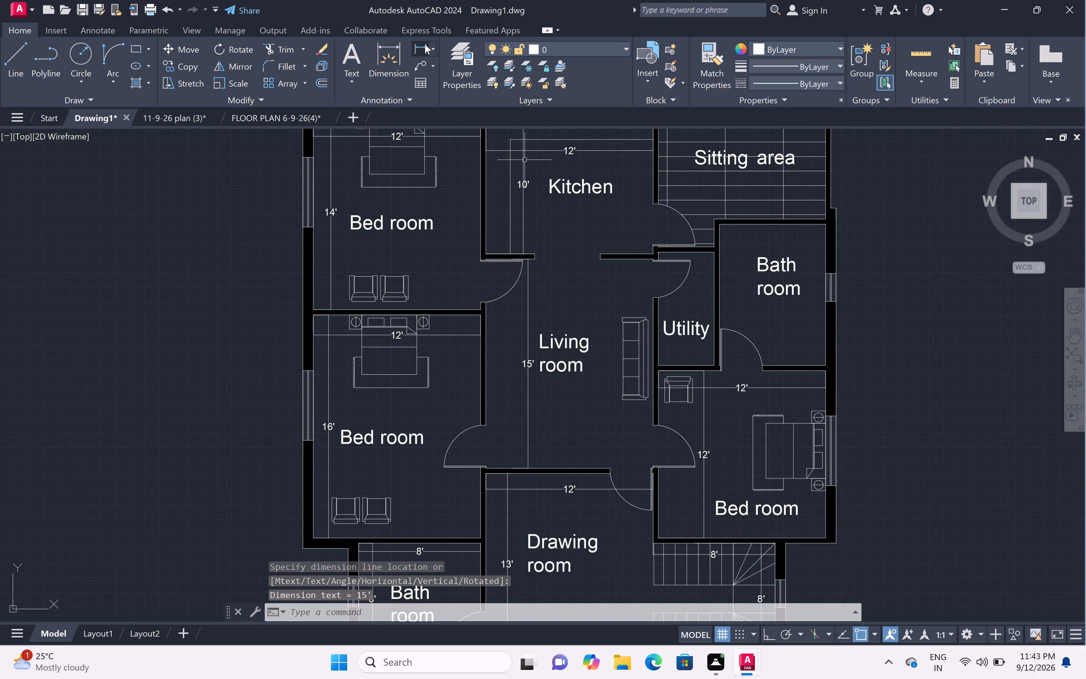
Add a horizontal linear dimension across the living room's inner width, from the bedroom wall to the utility wall, placed just above the room label.
click(432, 47)
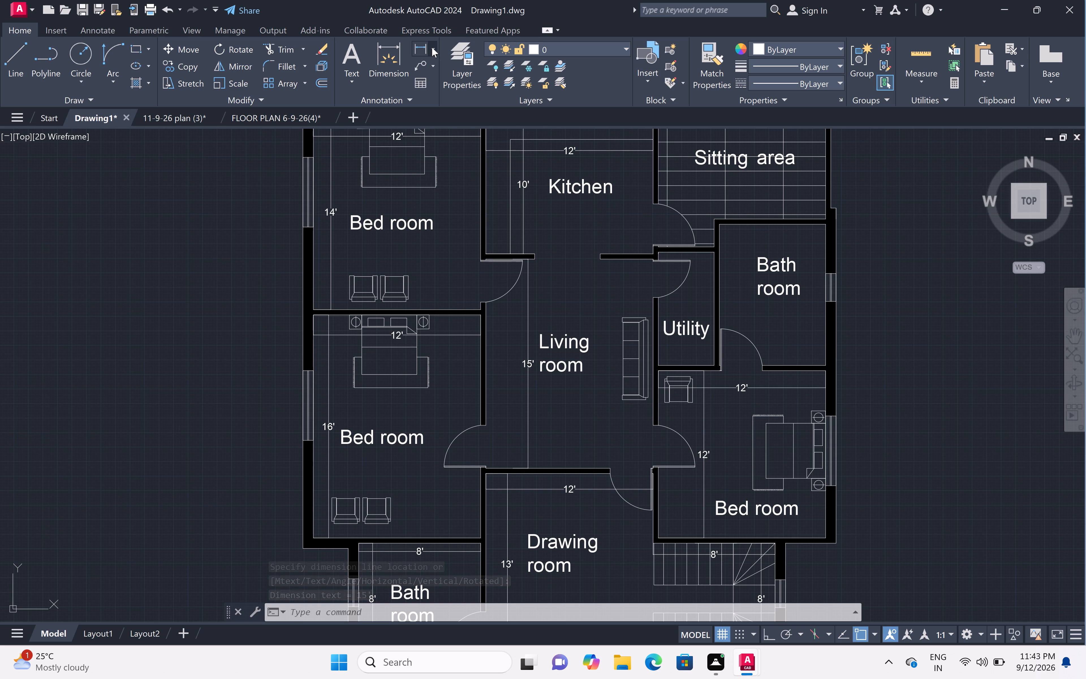
click(444, 74)
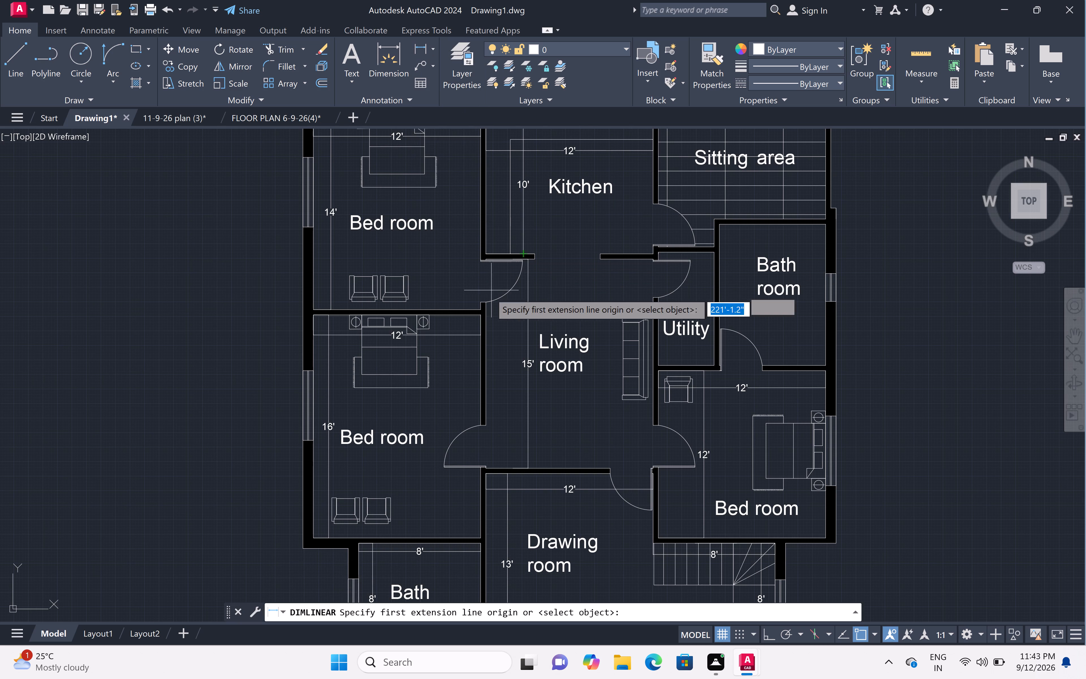
scroll(487, 318, up, 2)
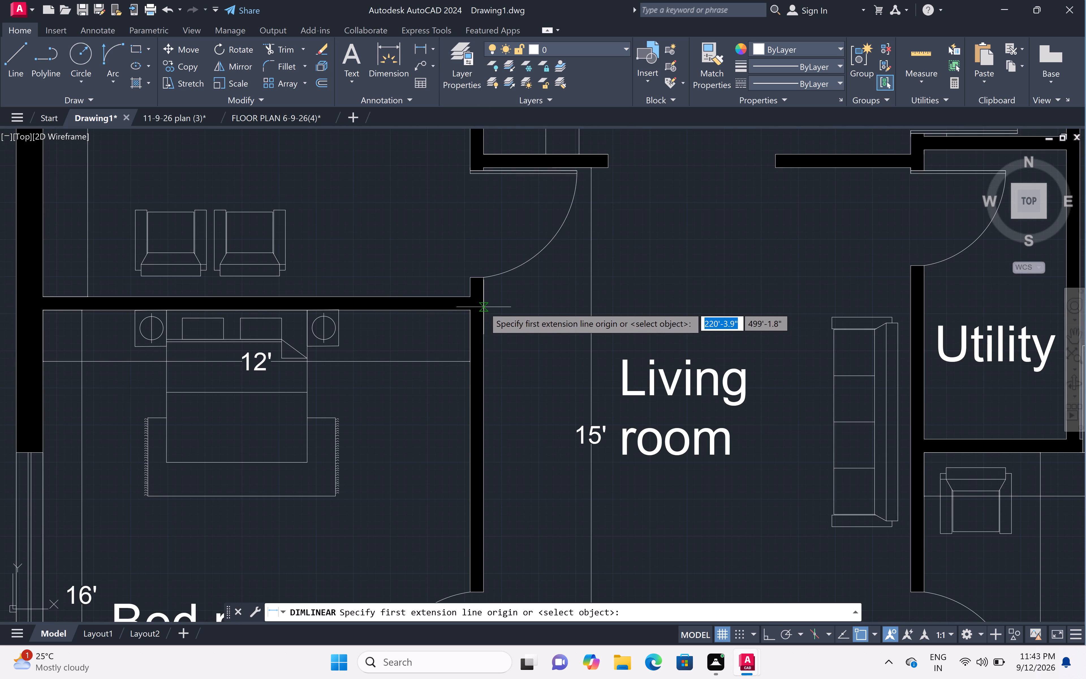
click(484, 307)
scroll(604, 306, down, 3)
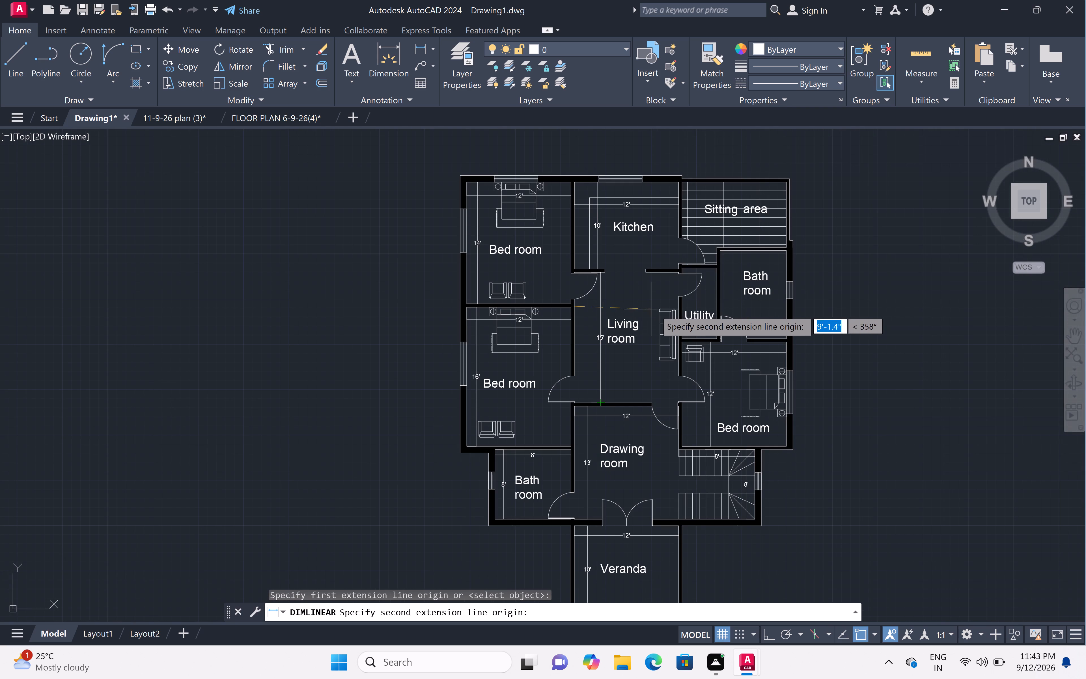
scroll(682, 305, up, 4)
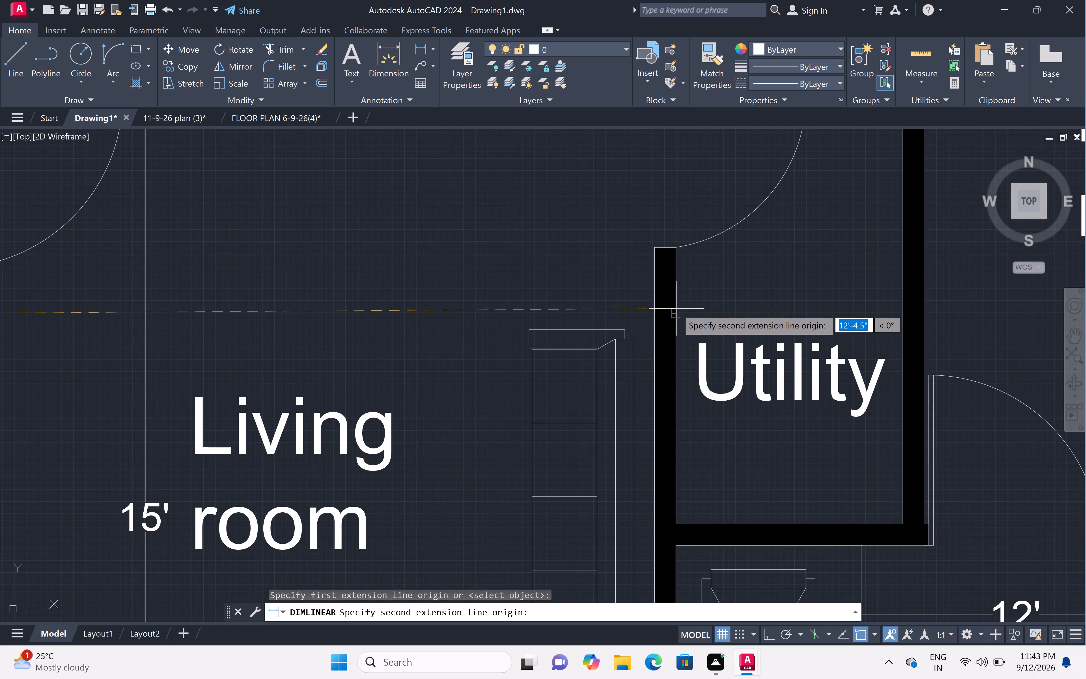
click(658, 318)
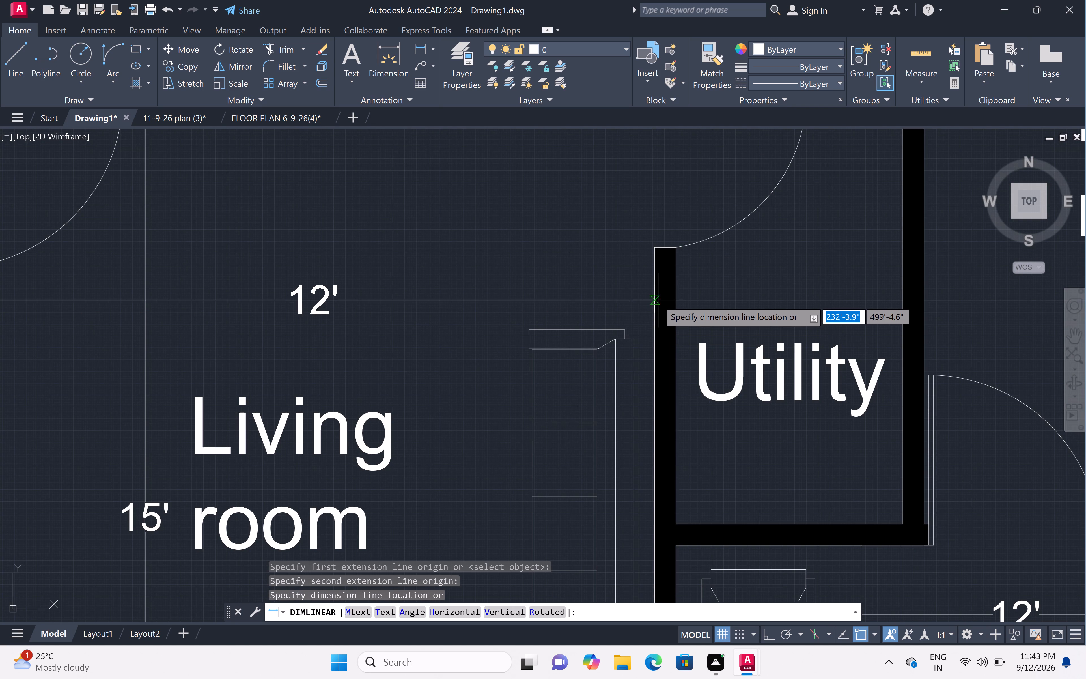
scroll(658, 288, down, 2)
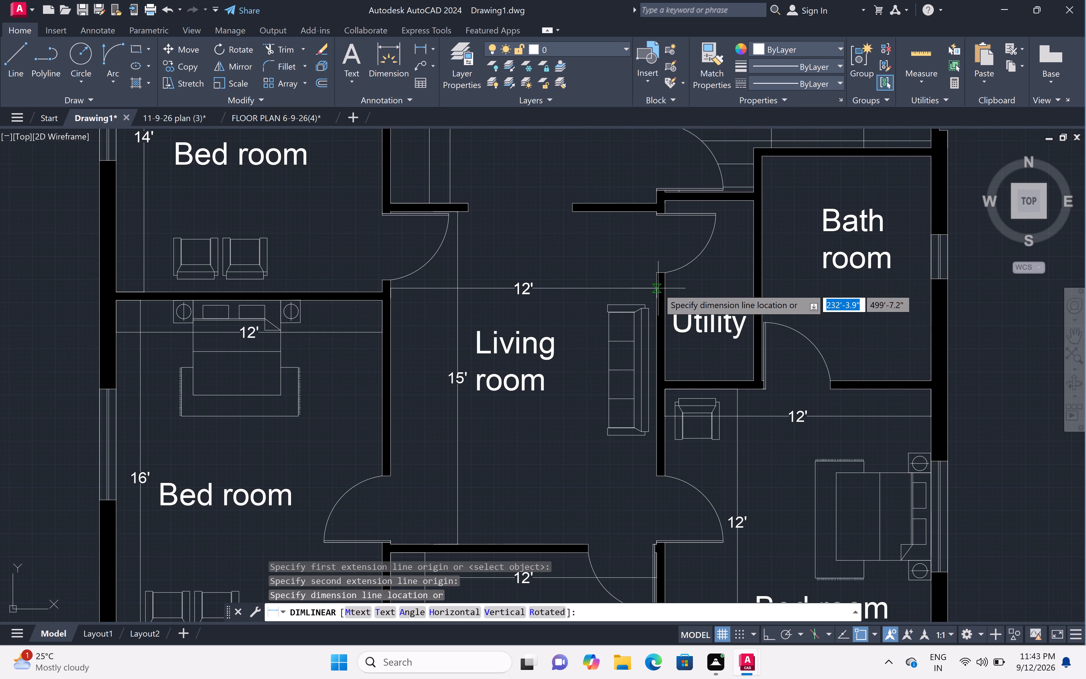
click(658, 288)
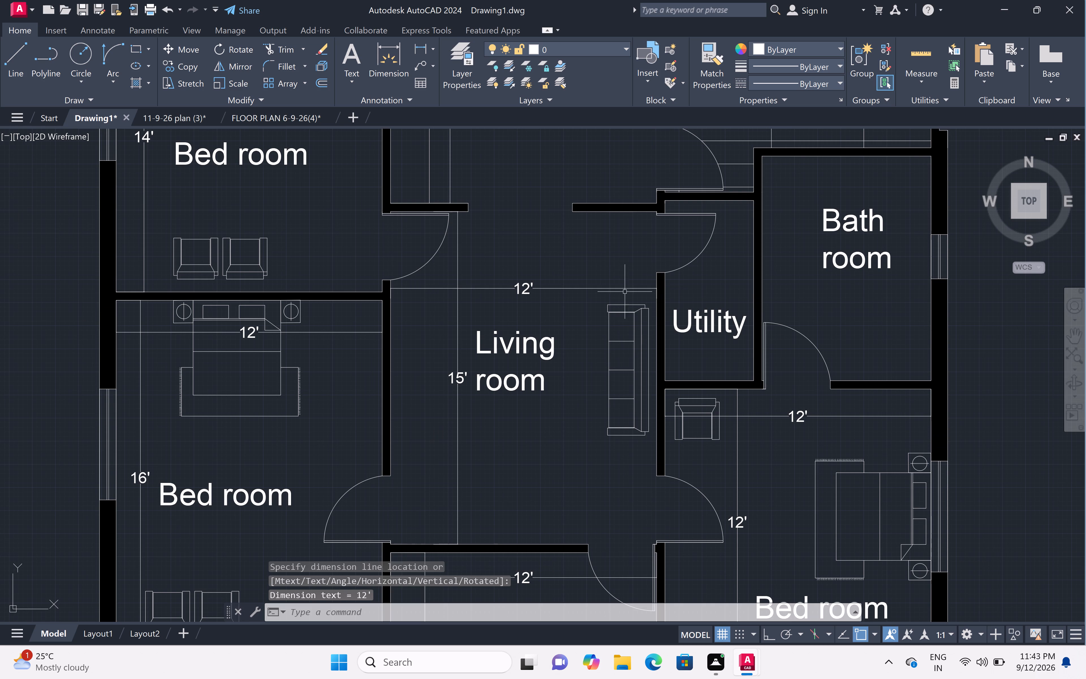
Override the text of the living room's vertical depth dimension with 14'.
scroll(458, 392, up, 3)
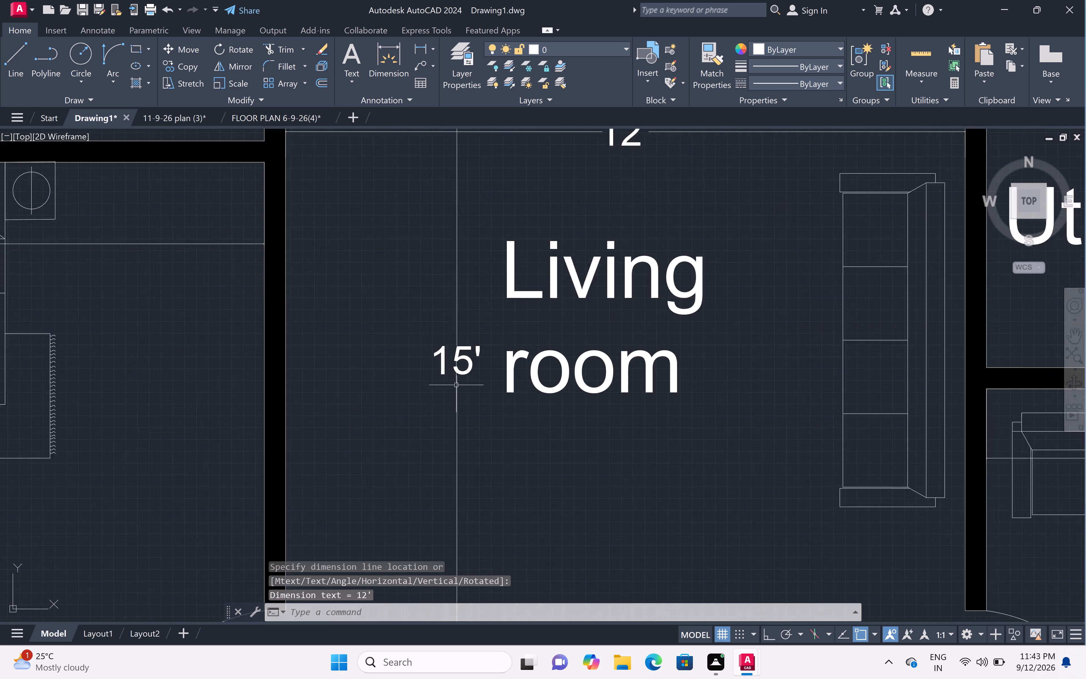
double_click(459, 346)
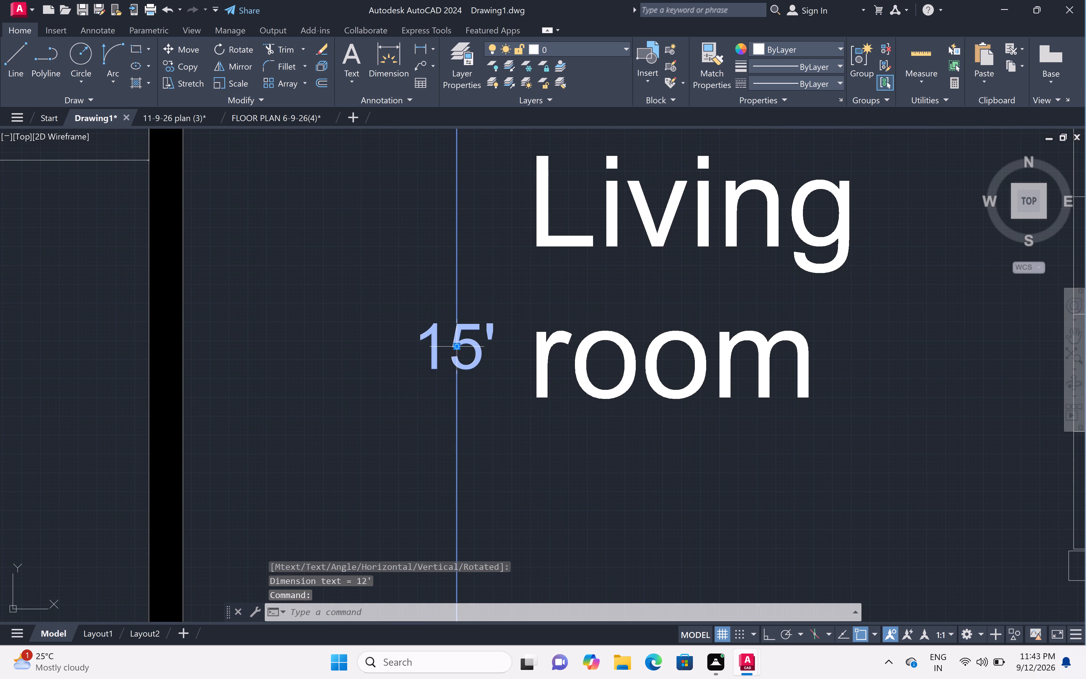
click(487, 348)
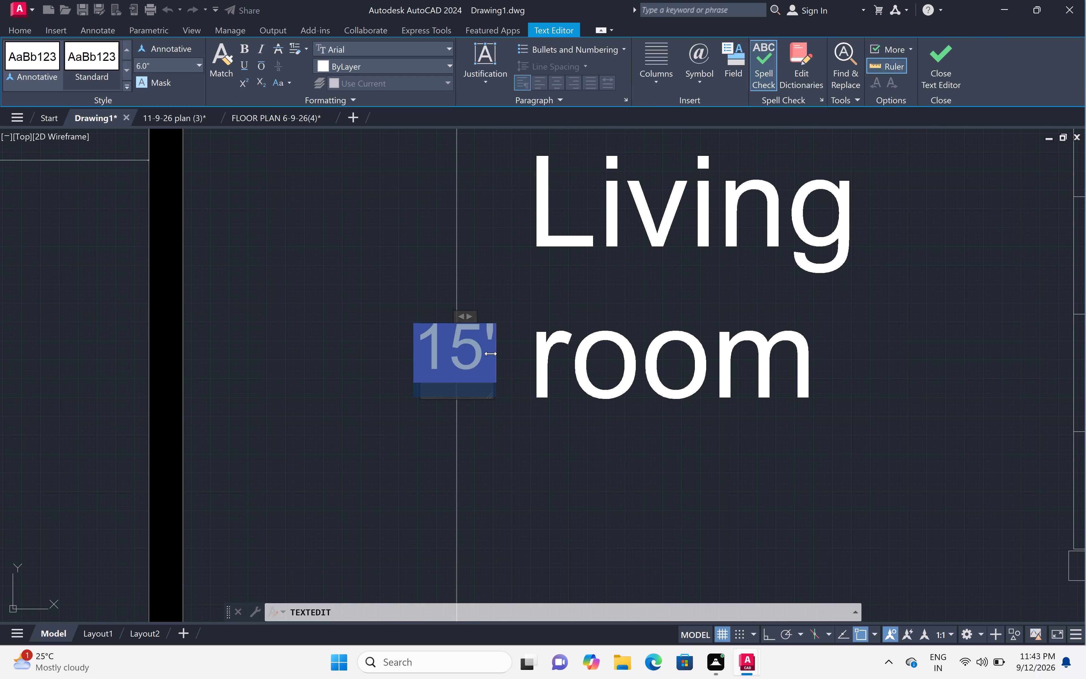
key(BackSpace)
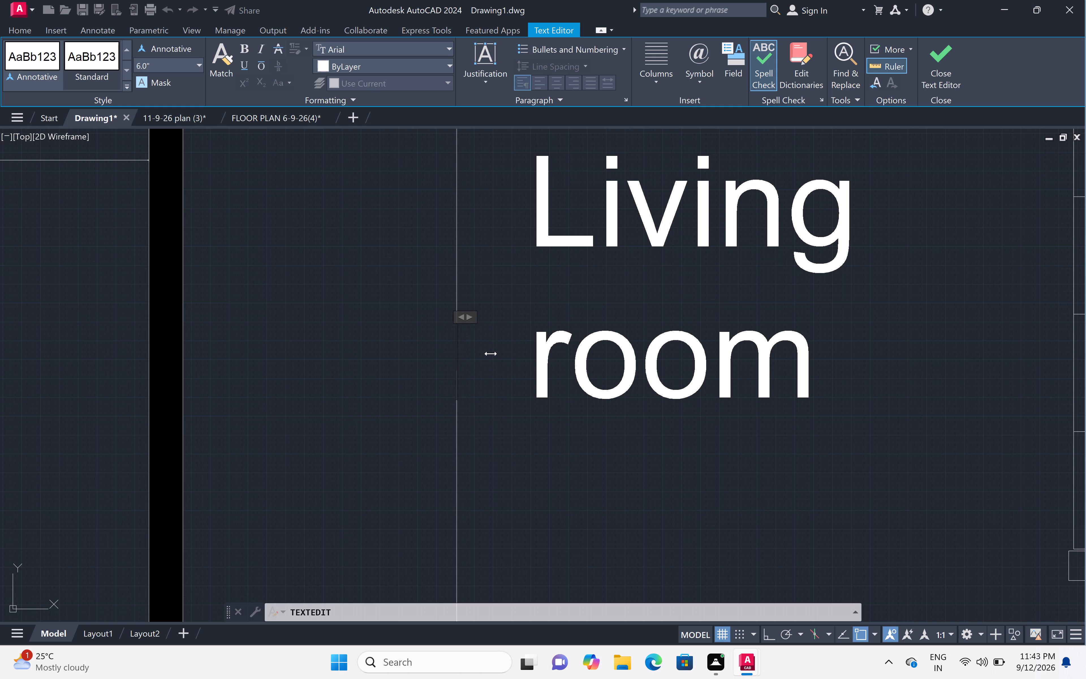
key(1)
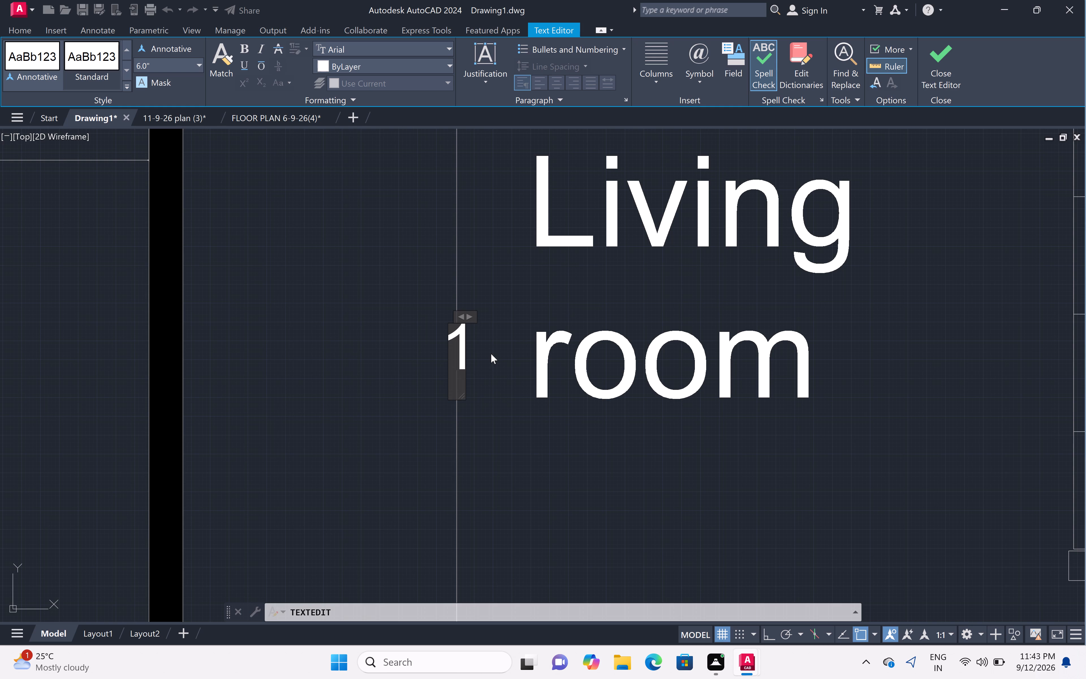
key(4)
key(apostrophe)
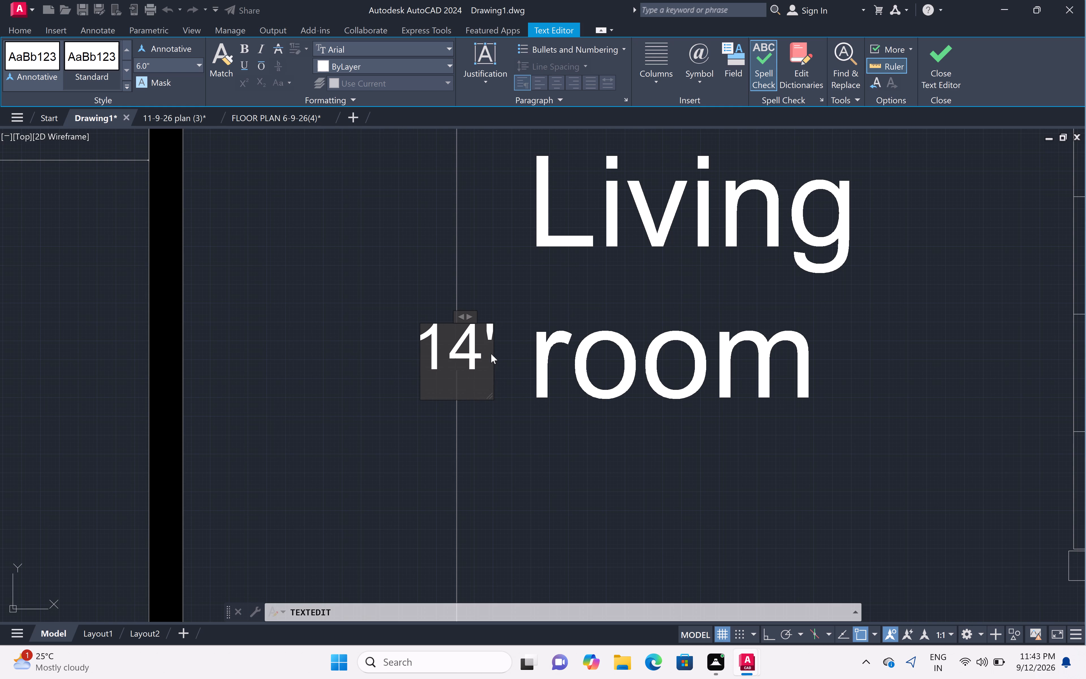
click(526, 449)
Examine the whole floor plan, checking the room labels and dimensions from the kitchen and bedrooms down to the staircase and veranda.
scroll(525, 447, down, 3)
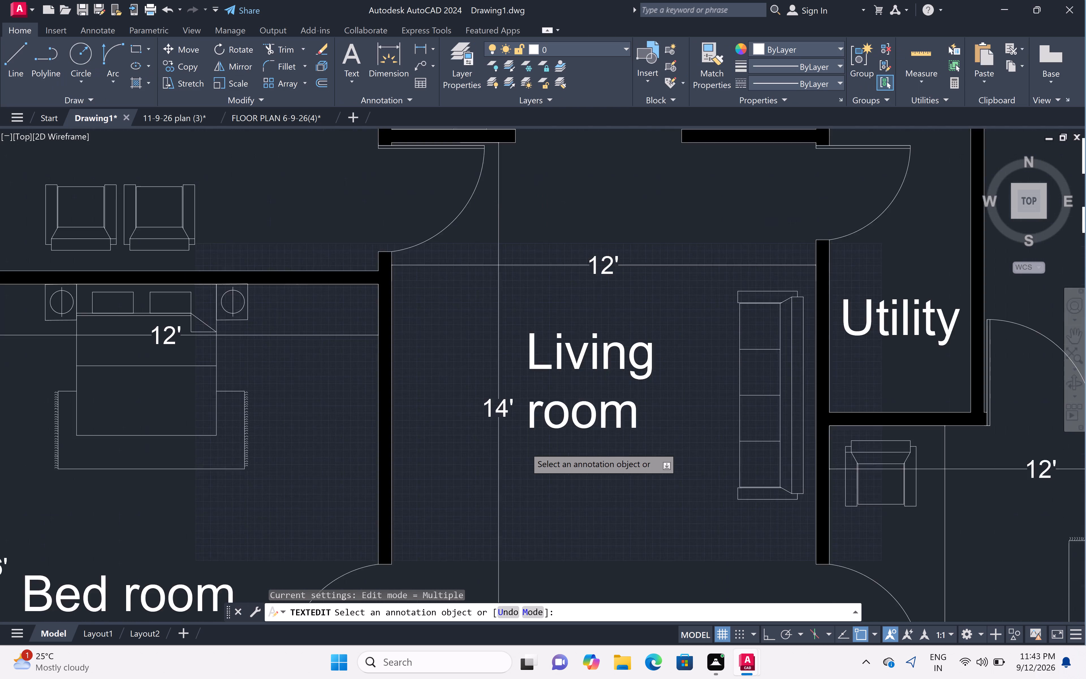
scroll(525, 447, down, 2)
scroll(553, 461, down, 1)
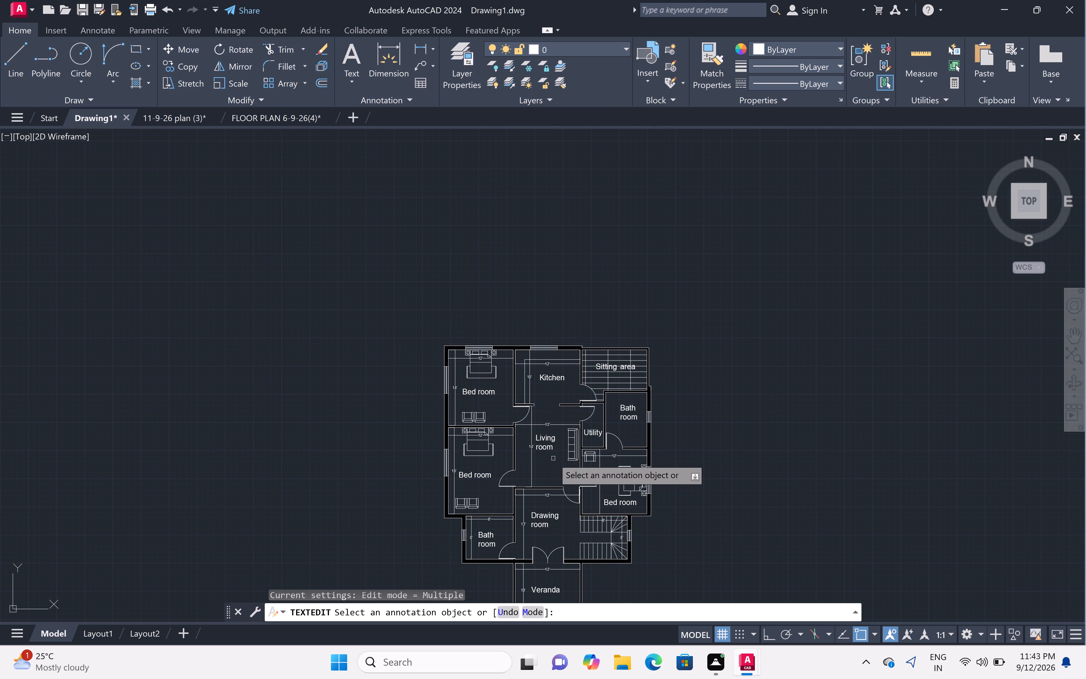
middle_drag(552, 458, 578, 355)
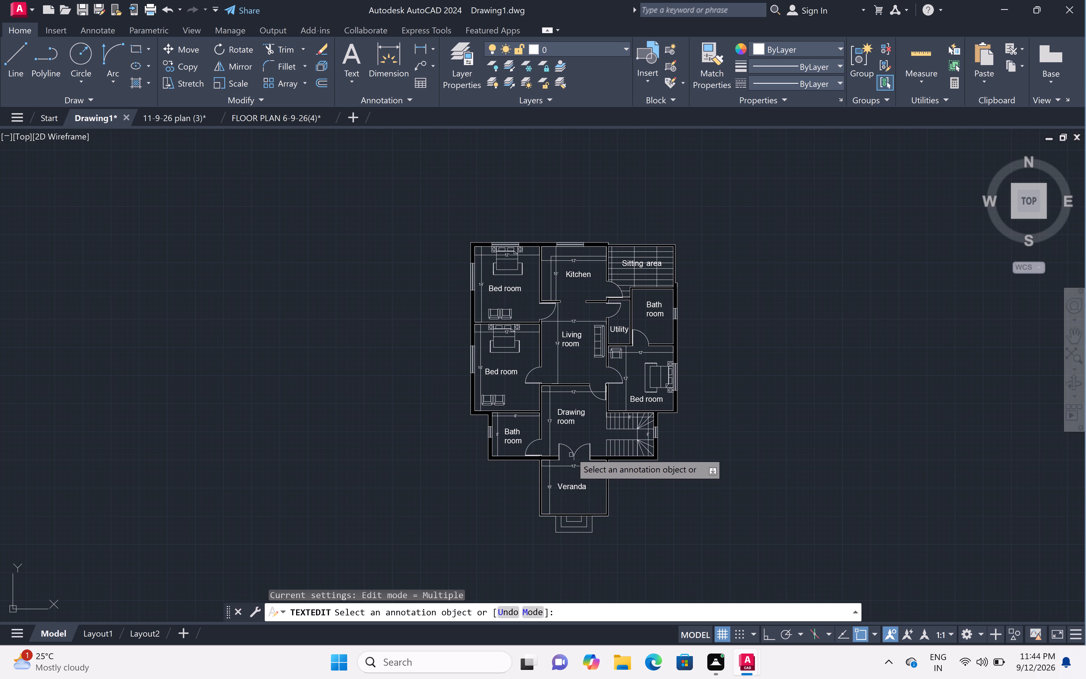
scroll(571, 448, up, 2)
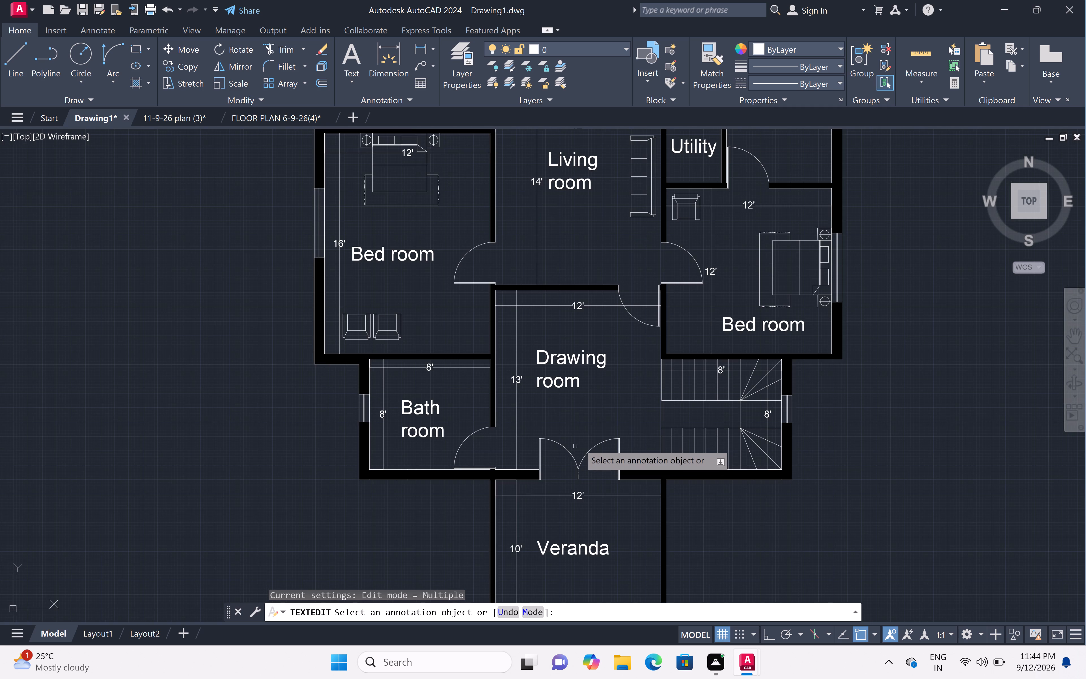
scroll(593, 419, down, 1)
middle_drag(592, 418, 586, 448)
middle_drag(601, 349, 597, 379)
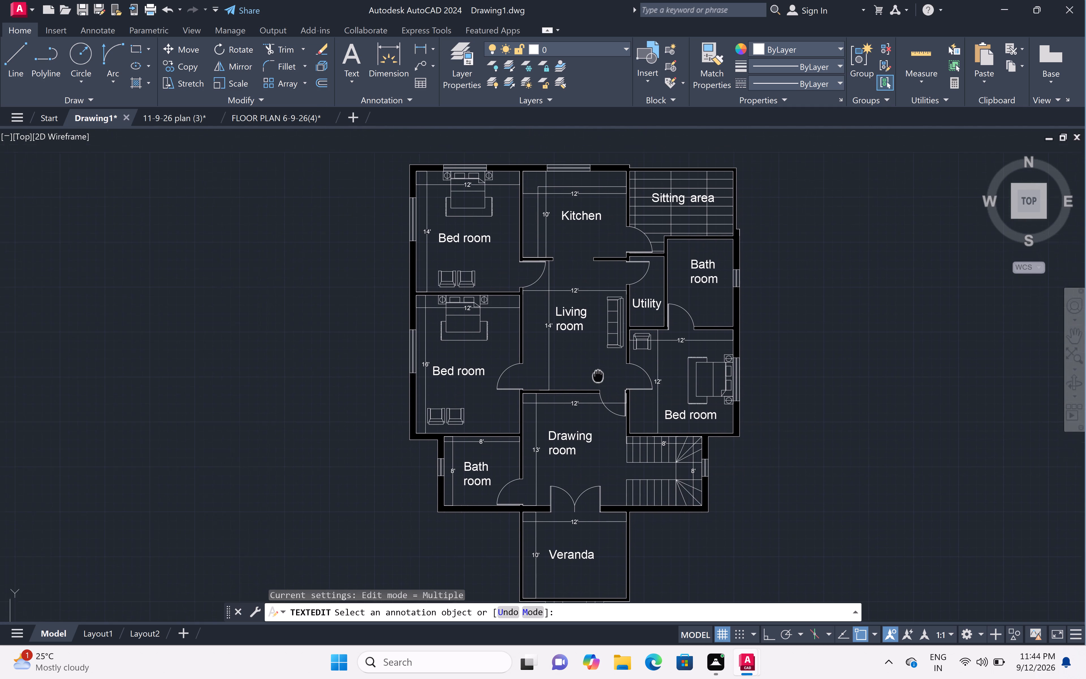
middle_drag(597, 379, 597, 386)
scroll(596, 386, down, 1)
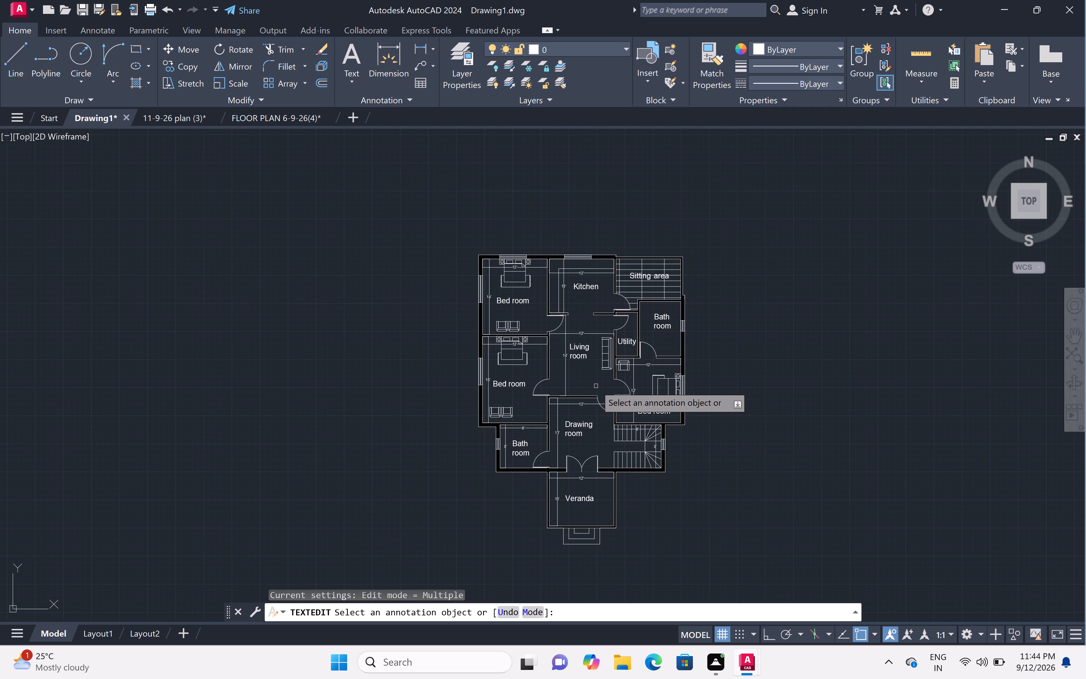
scroll(589, 377, up, 1)
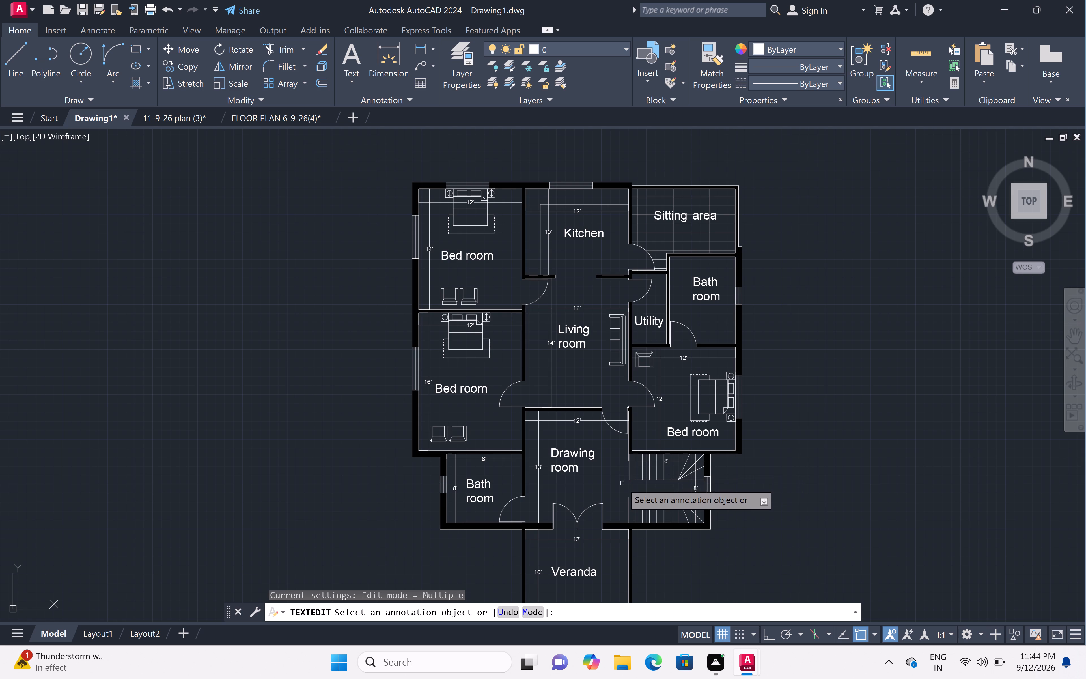
middle_drag(621, 483, 594, 450)
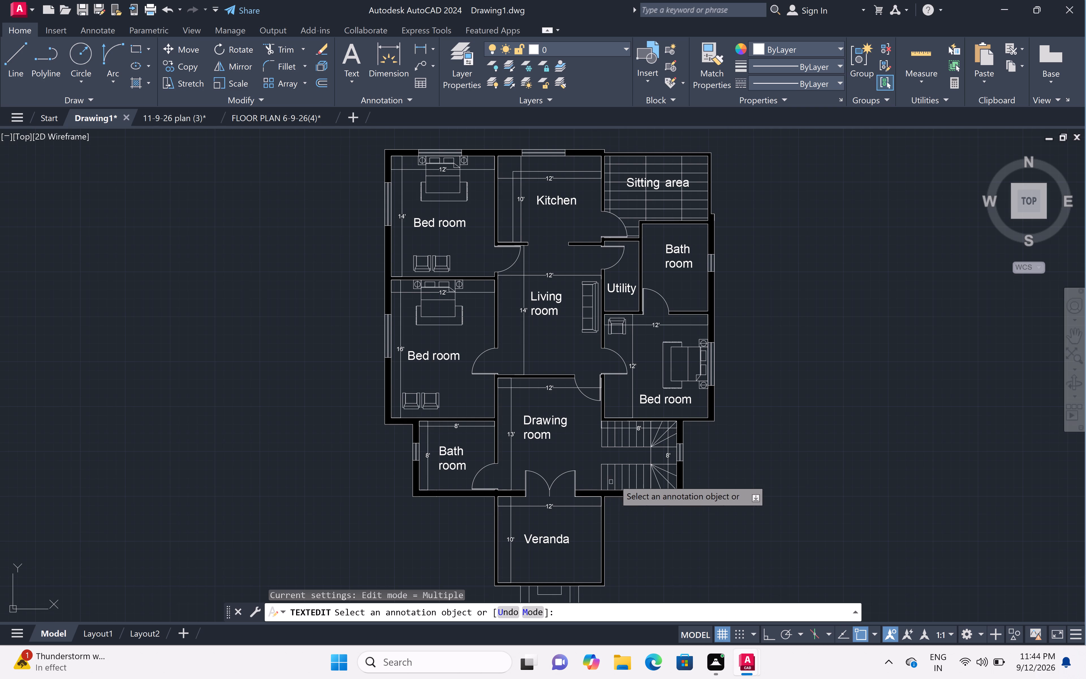
scroll(581, 416, down, 1)
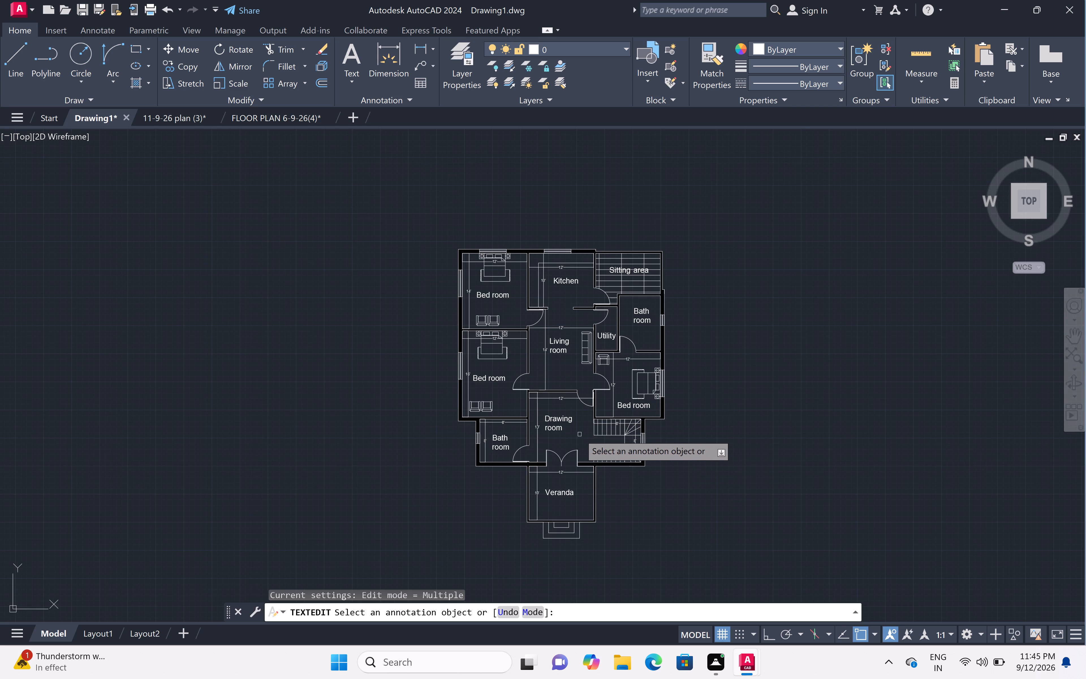
middle_drag(579, 434, 587, 411)
scroll(587, 411, up, 1)
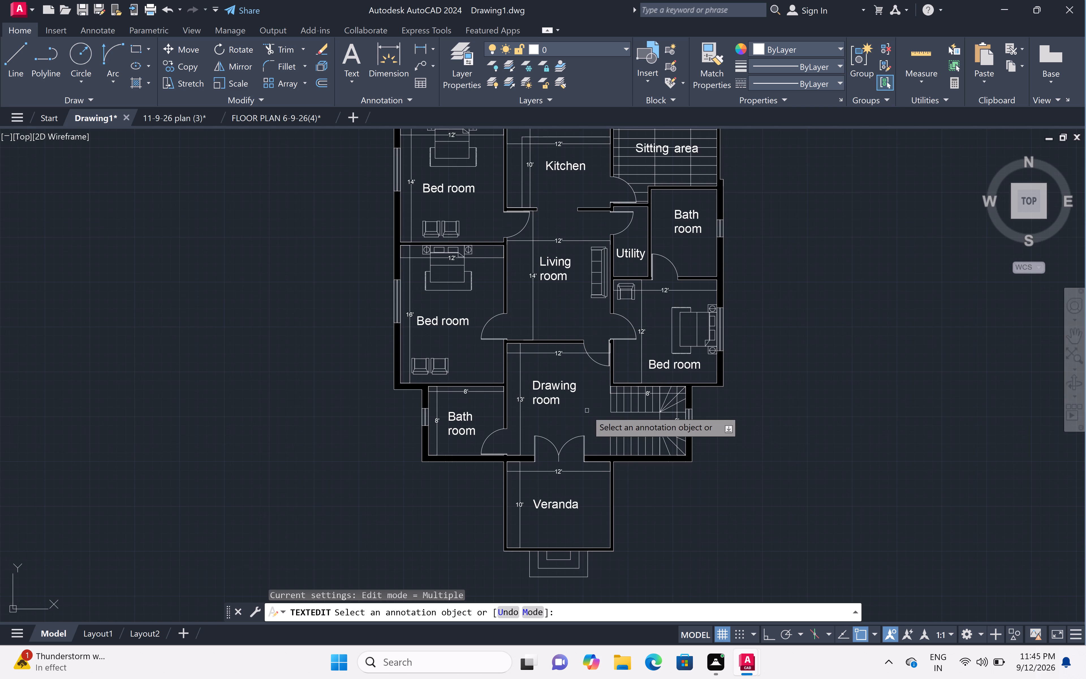
middle_drag(587, 410, 578, 468)
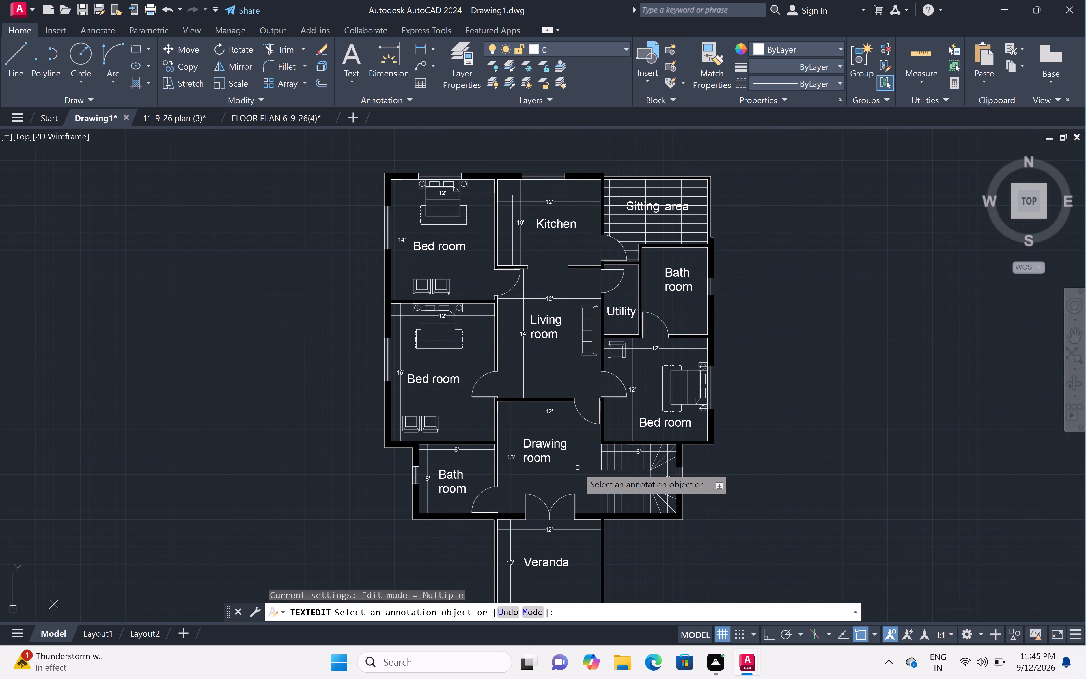
scroll(578, 467, up, 1)
middle_drag(578, 467, 578, 470)
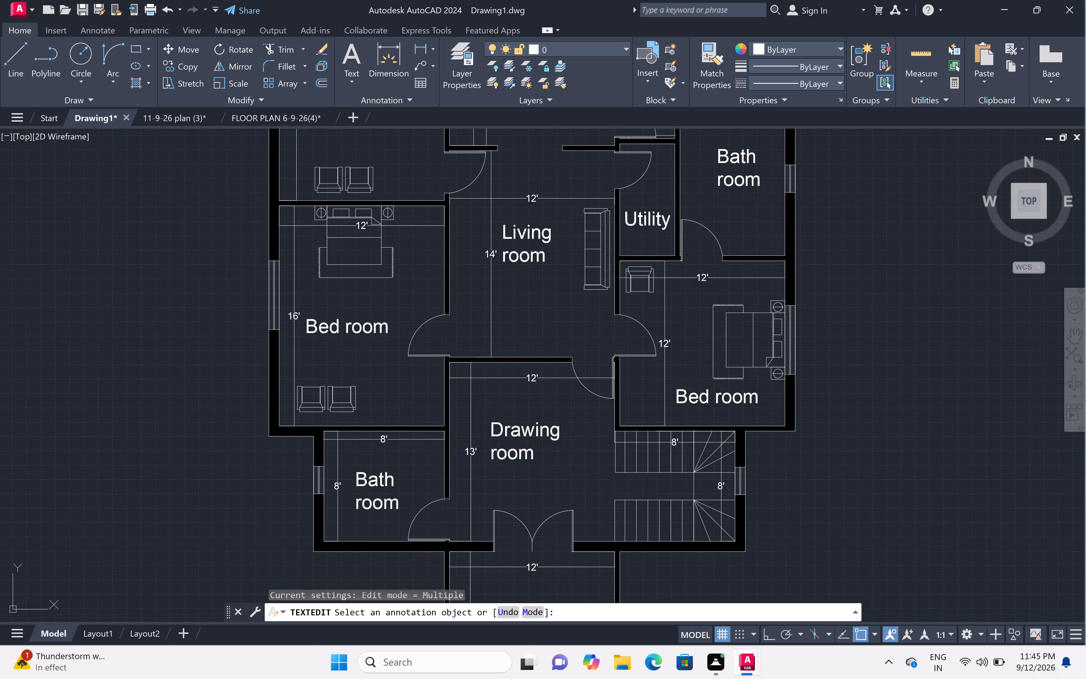
middle_drag(578, 470, 575, 502)
scroll(575, 502, down, 1)
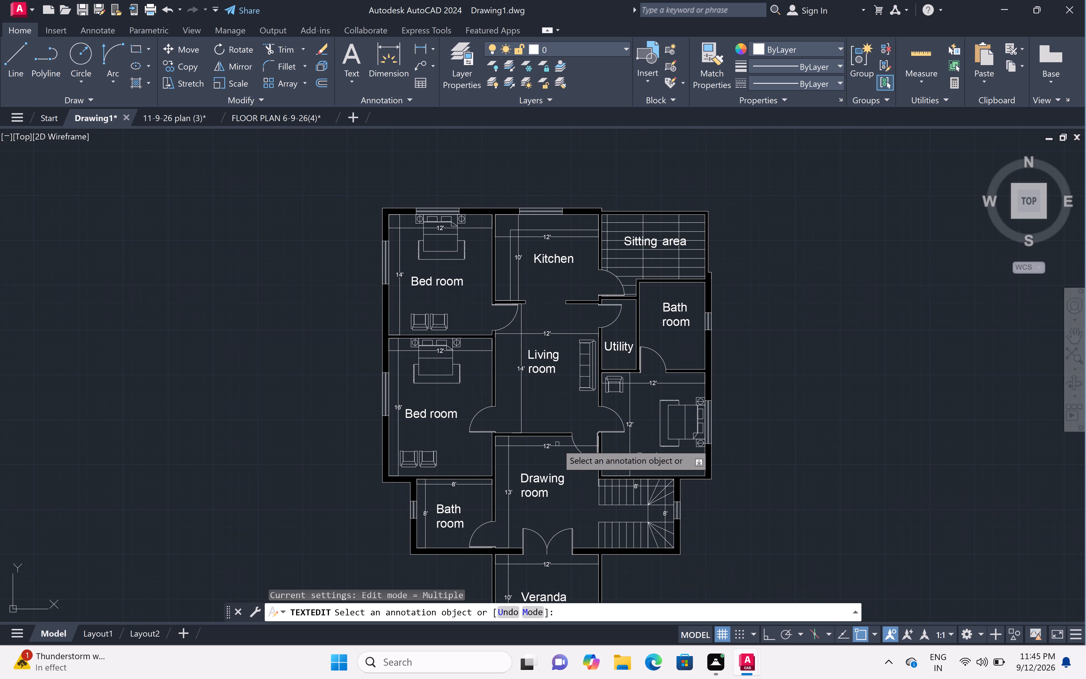
middle_drag(564, 465, 578, 426)
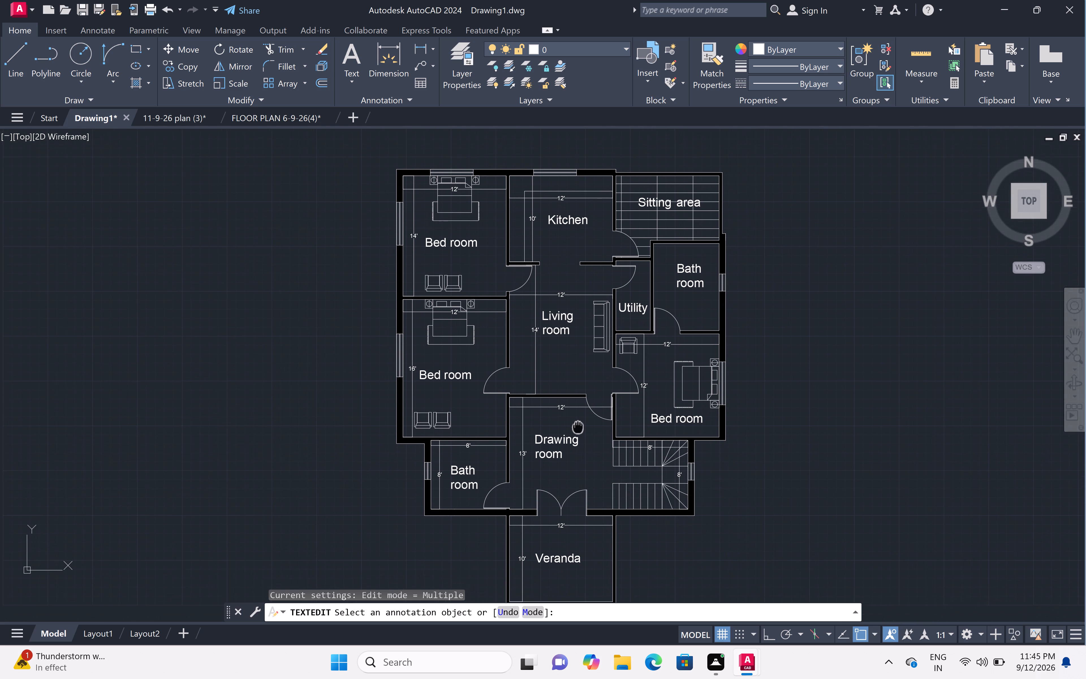
middle_drag(578, 426, 579, 419)
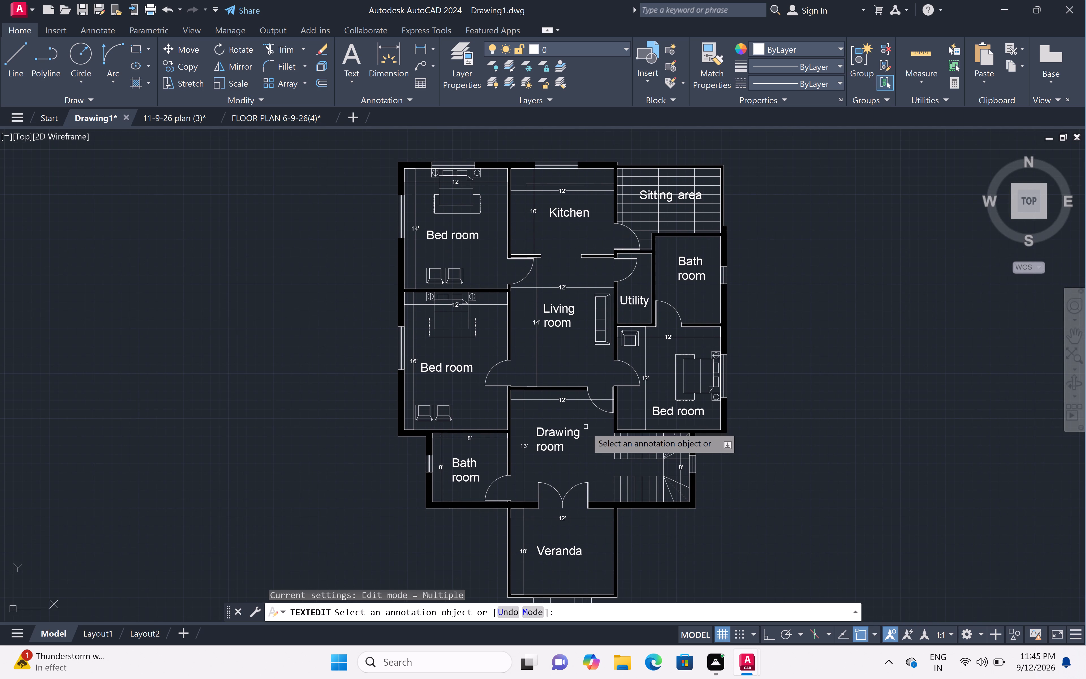
scroll(586, 427, up, 1)
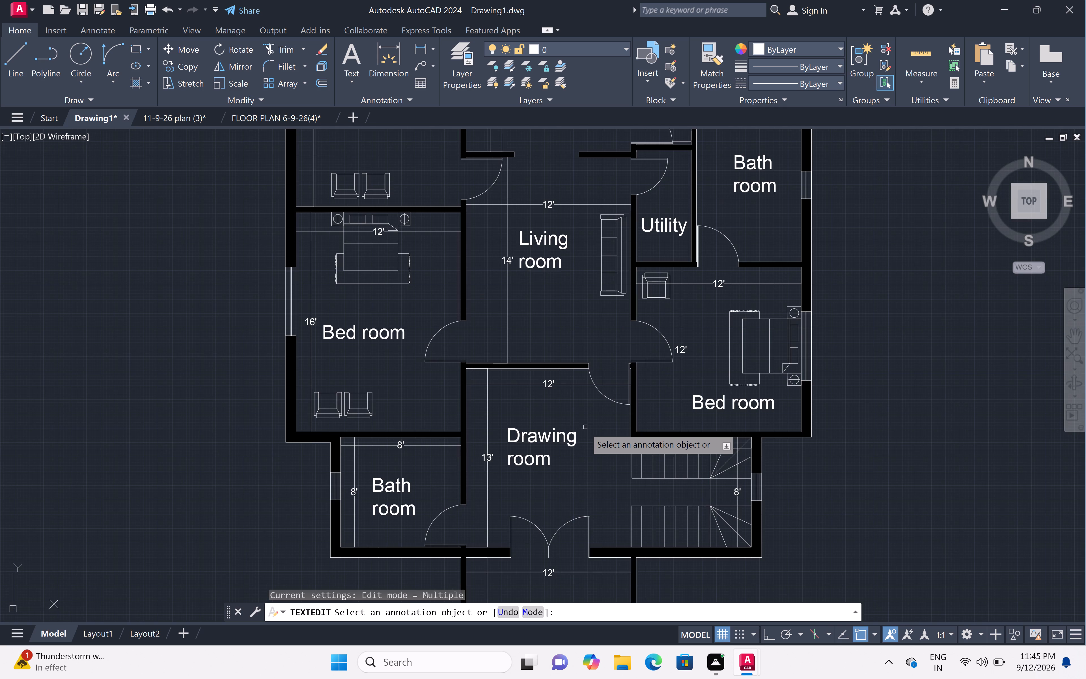
scroll(574, 491, down, 1)
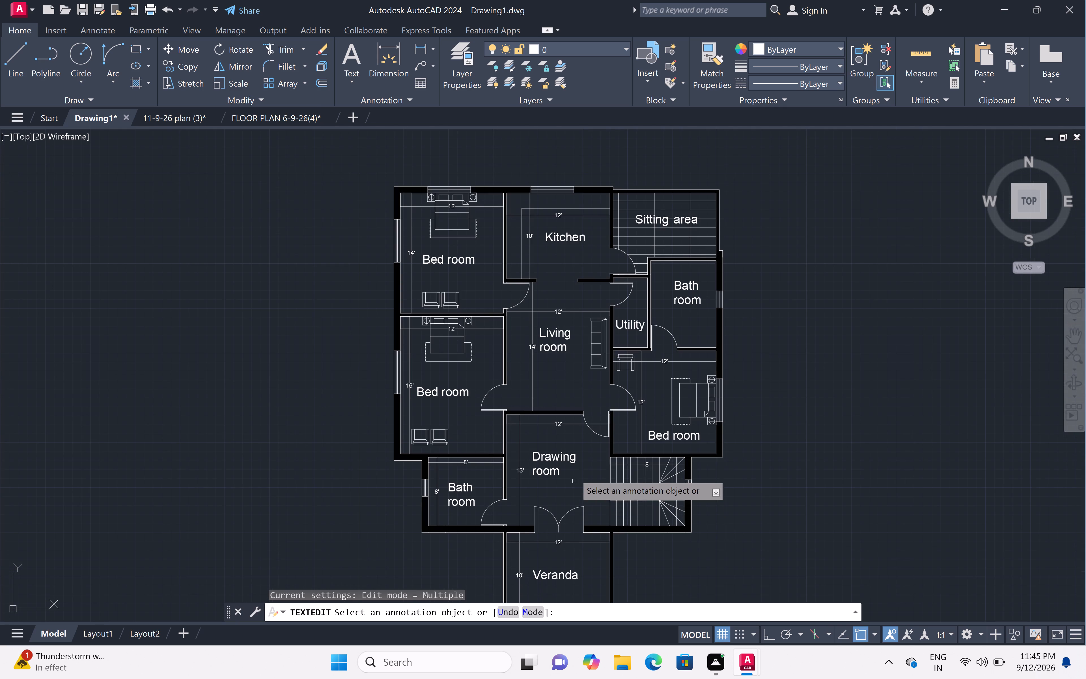
middle_drag(573, 445, 576, 424)
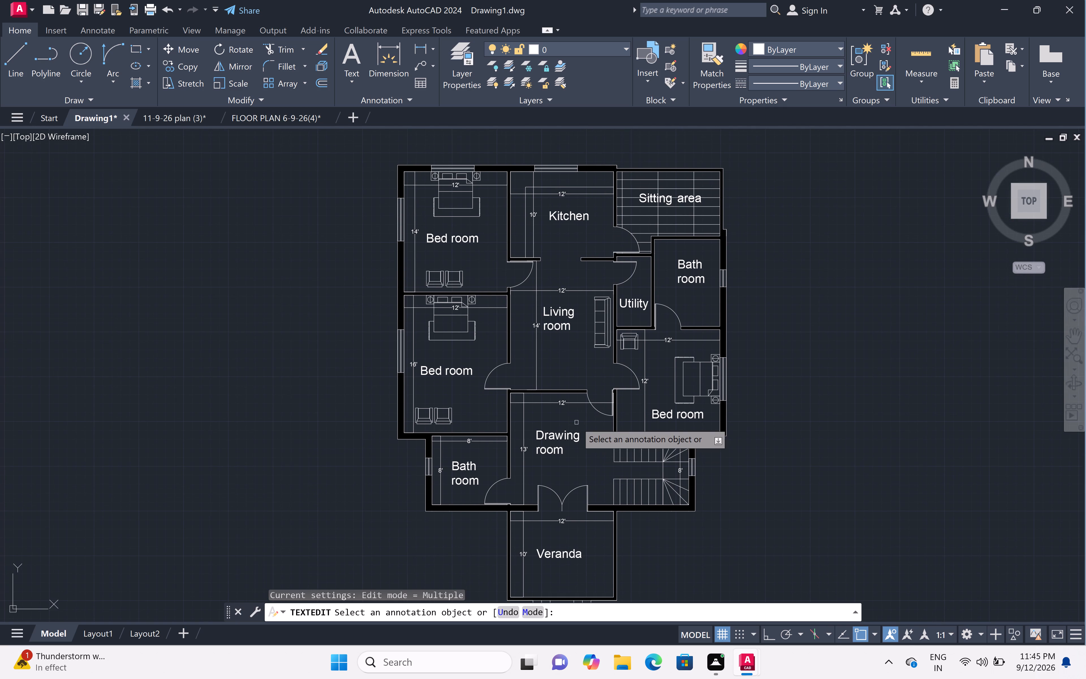
scroll(576, 422, down, 1)
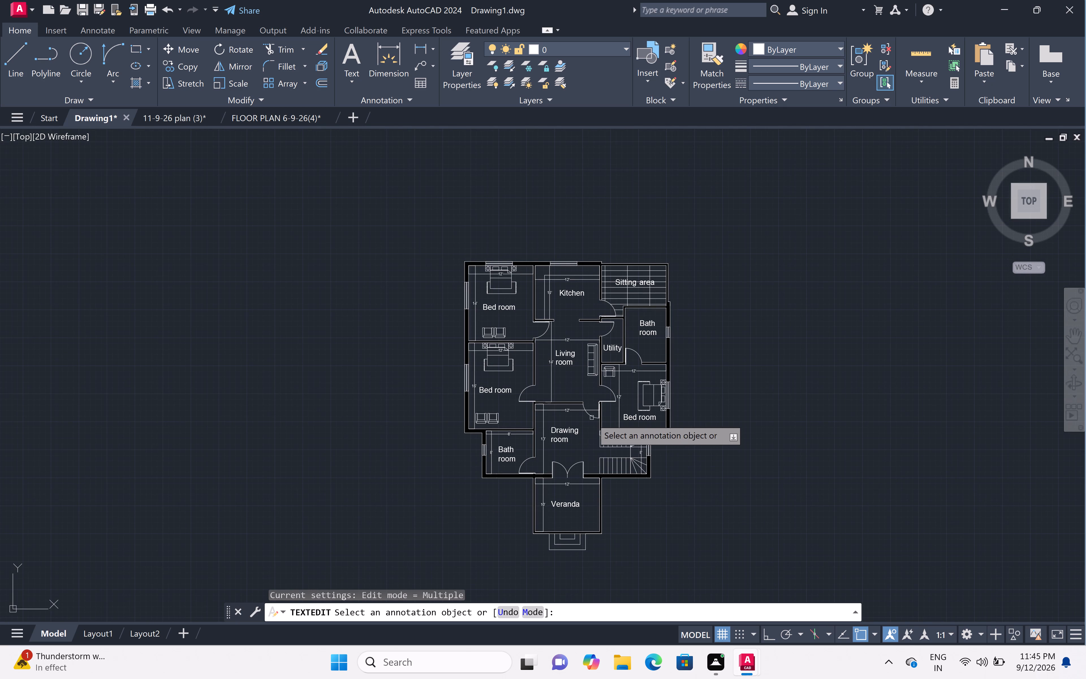
middle_drag(587, 441, 591, 430)
scroll(591, 430, up, 1)
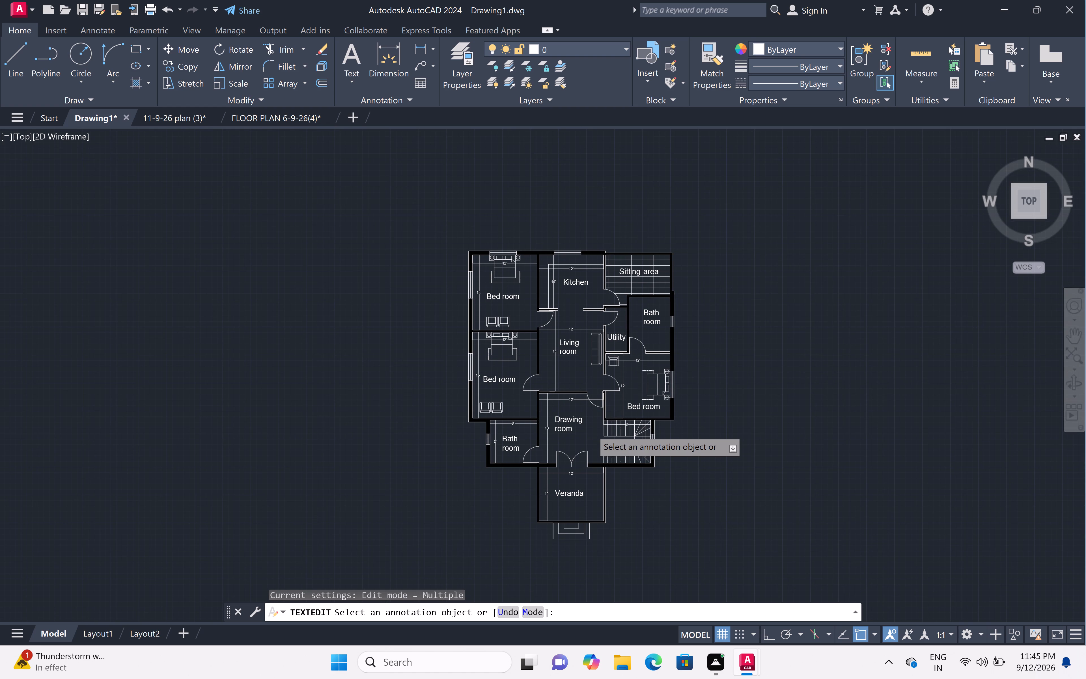
middle_drag(573, 345, 582, 375)
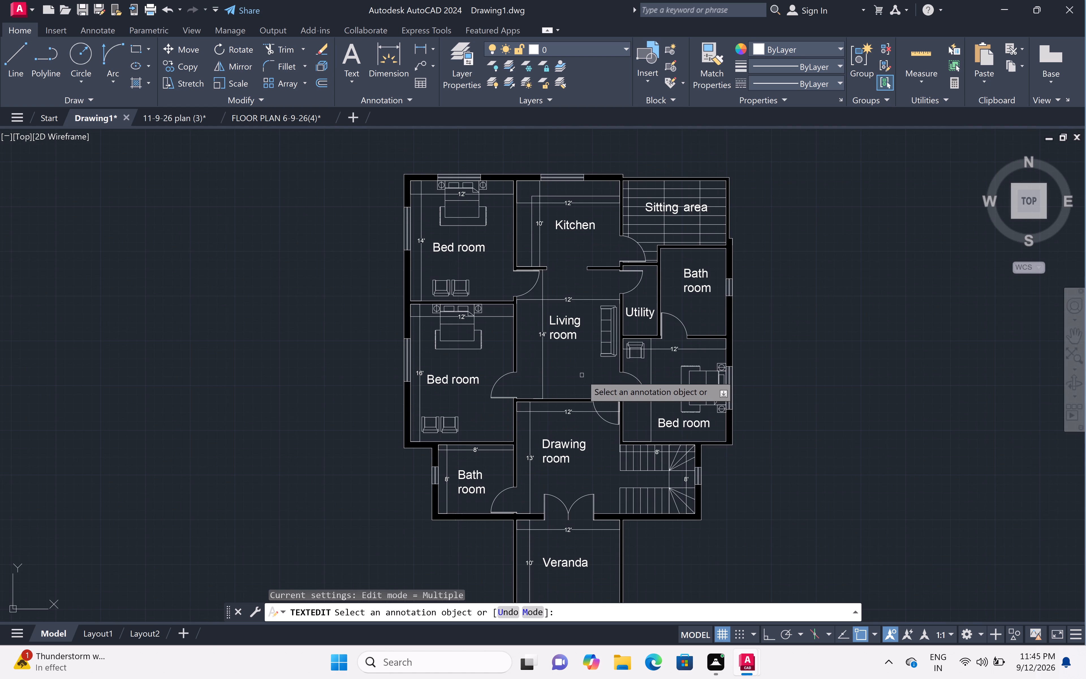
scroll(582, 375, up, 1)
scroll(582, 375, down, 1)
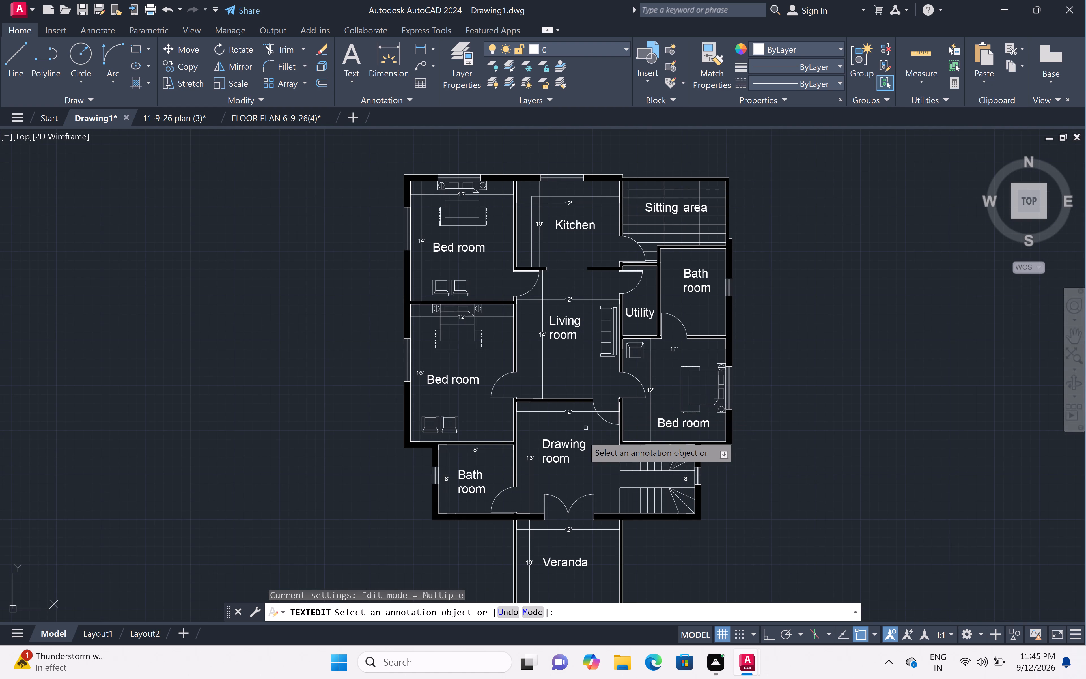
middle_drag(602, 441, 600, 437)
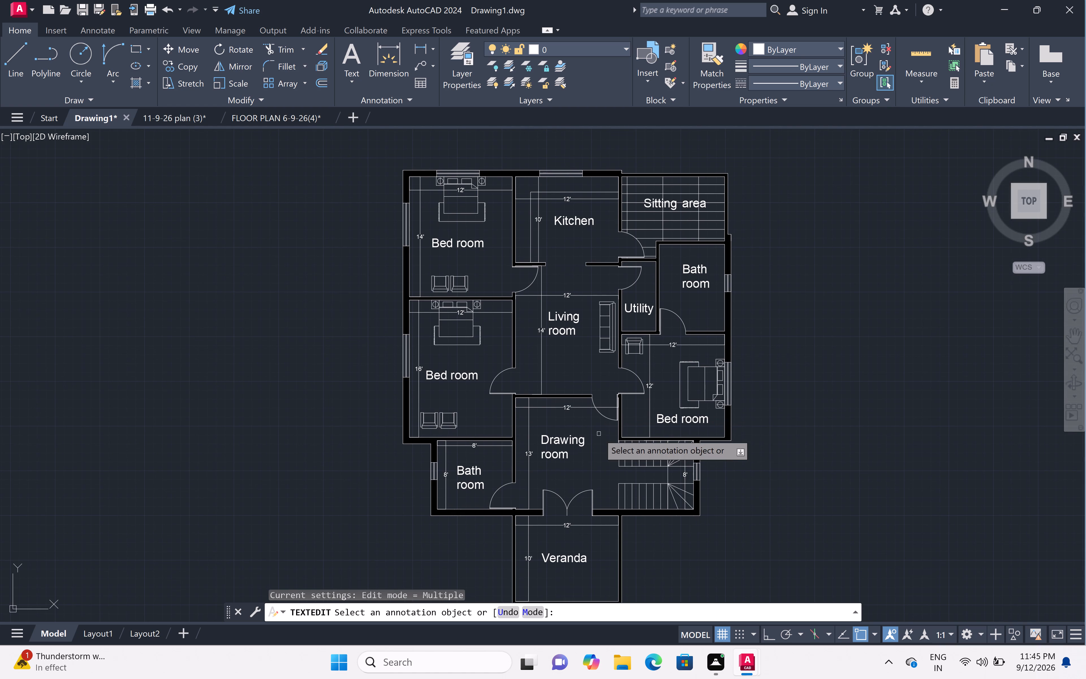
scroll(599, 433, up, 1)
scroll(599, 433, down, 2)
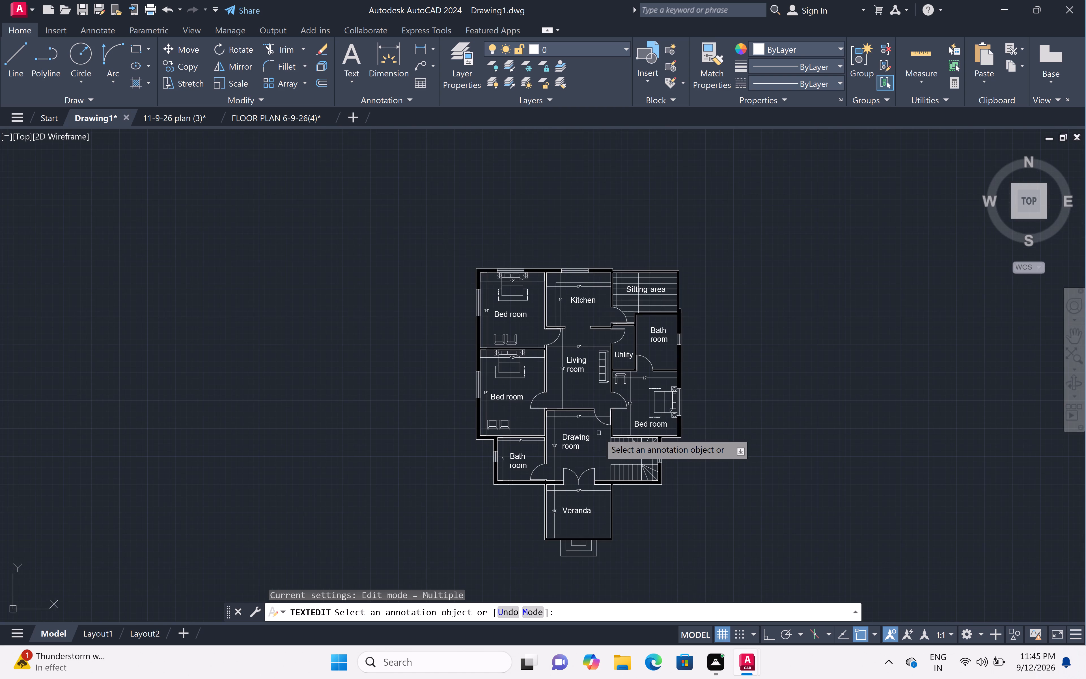
scroll(599, 433, up, 1)
middle_drag(601, 459, 597, 441)
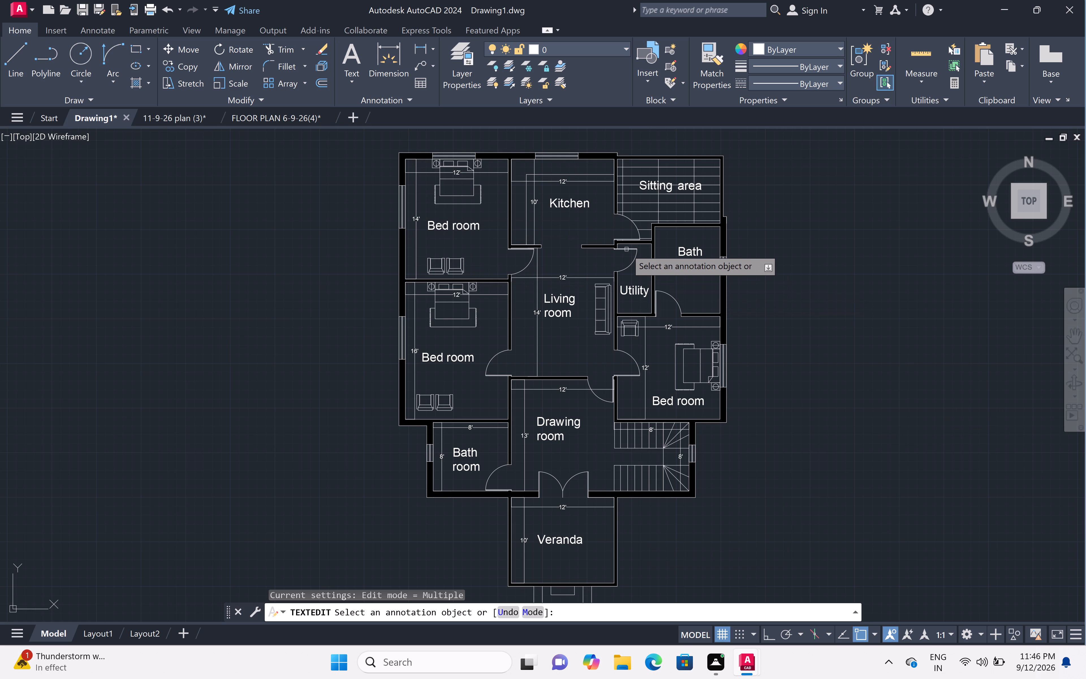
scroll(570, 259, down, 1)
middle_drag(578, 266, 591, 275)
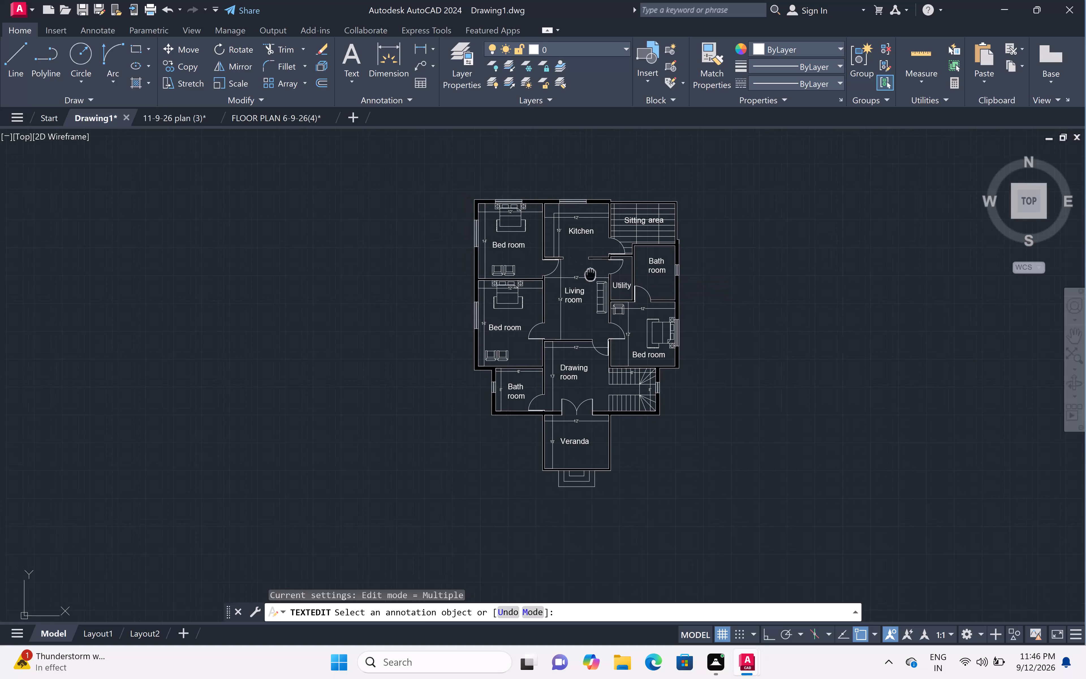
scroll(586, 262, up, 1)
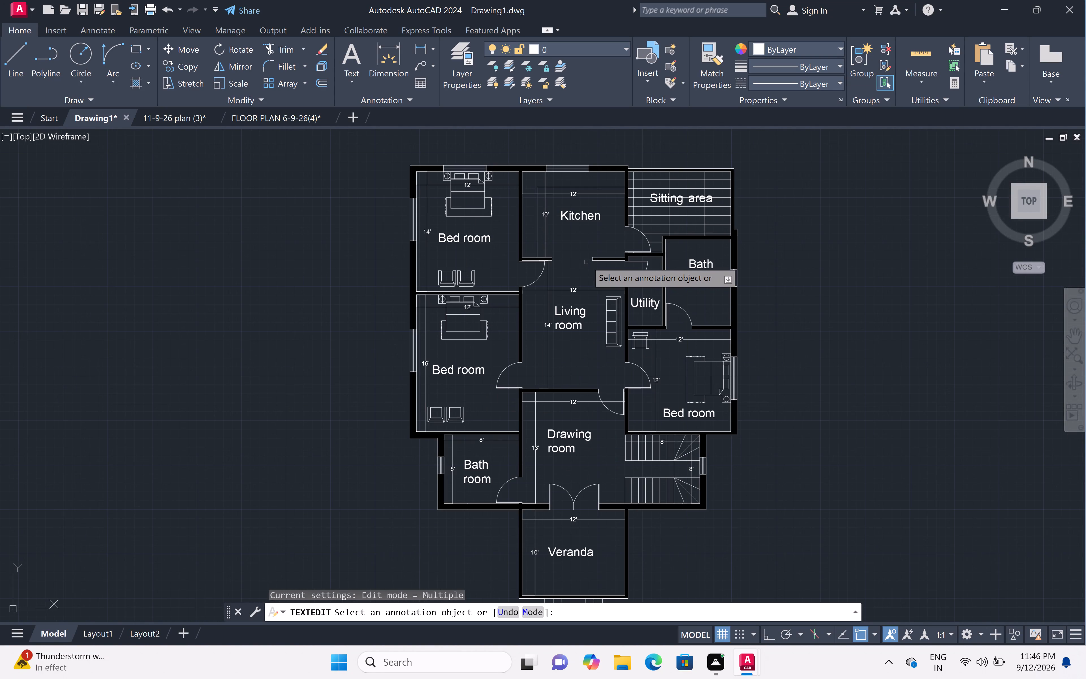
scroll(585, 241, up, 1)
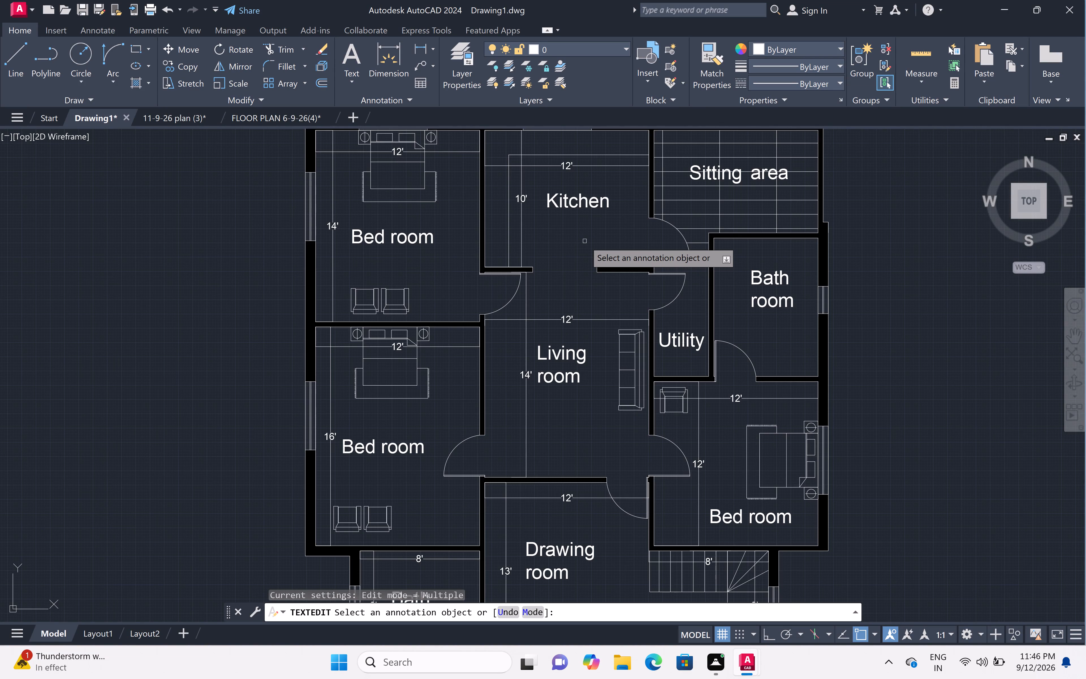
scroll(585, 241, down, 1)
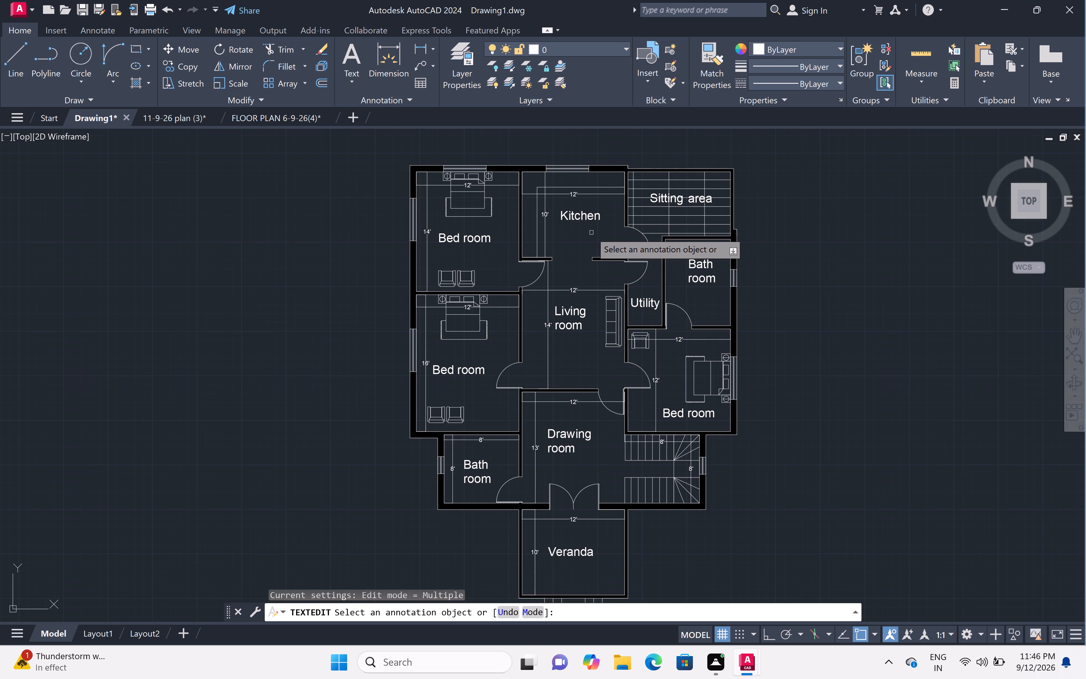
Examine the dimensioned floor plan again, checking the living room's width dimension and which rooms still lack dimensions.
scroll(587, 238, down, 1)
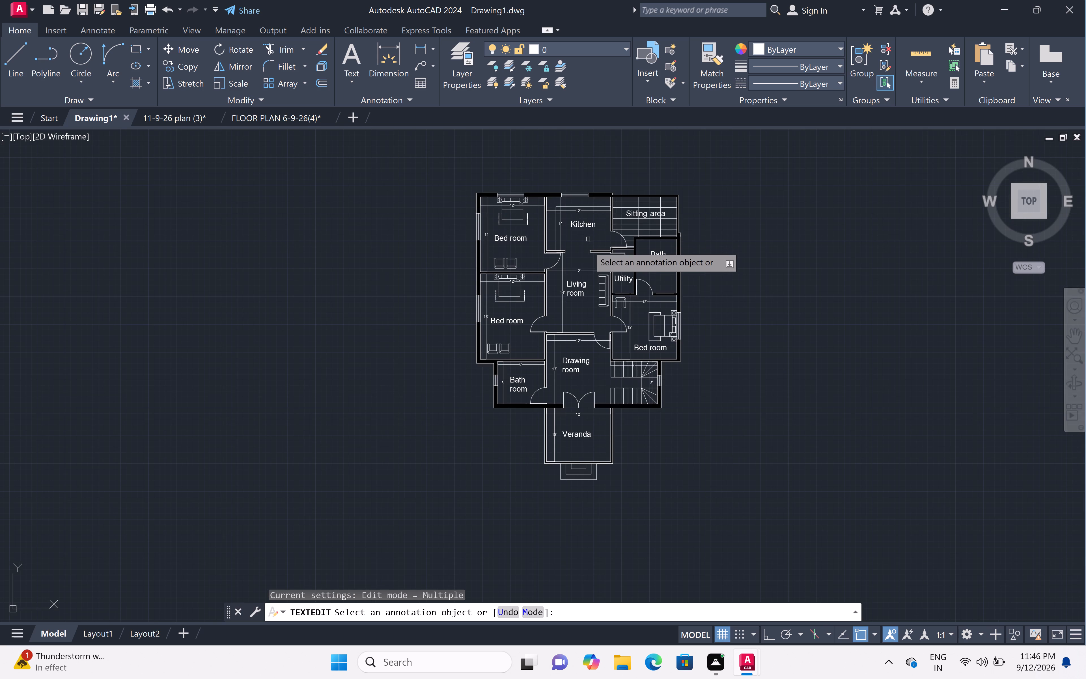
scroll(576, 263, up, 1)
middle_drag(577, 269, 579, 274)
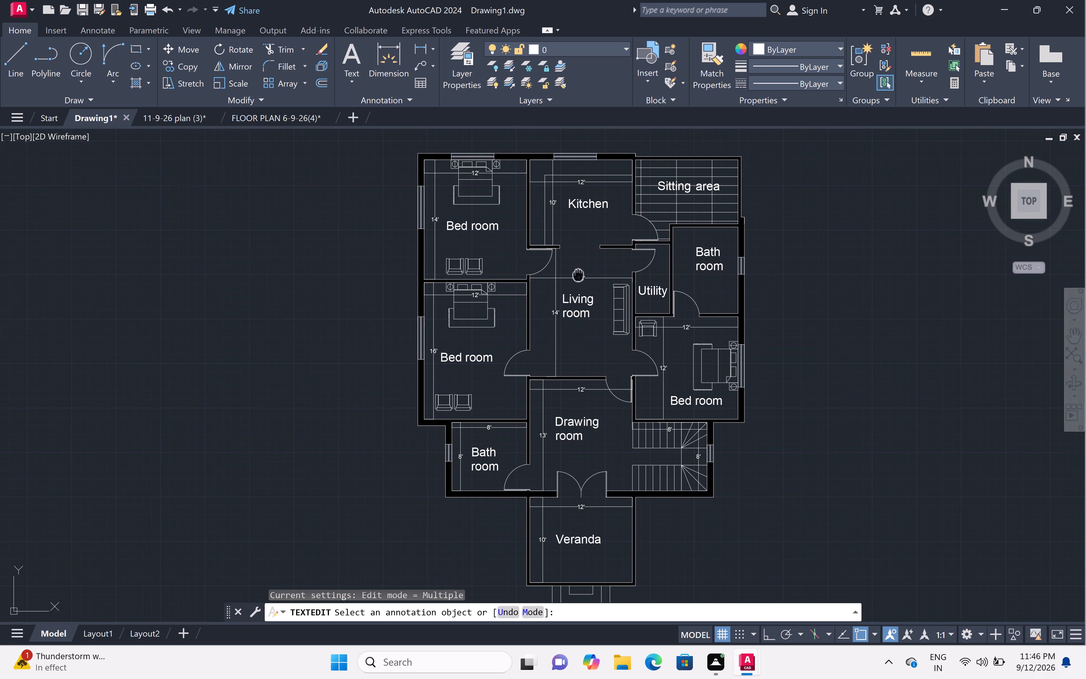
middle_drag(579, 274, 580, 275)
scroll(583, 255, up, 1)
scroll(584, 255, down, 1)
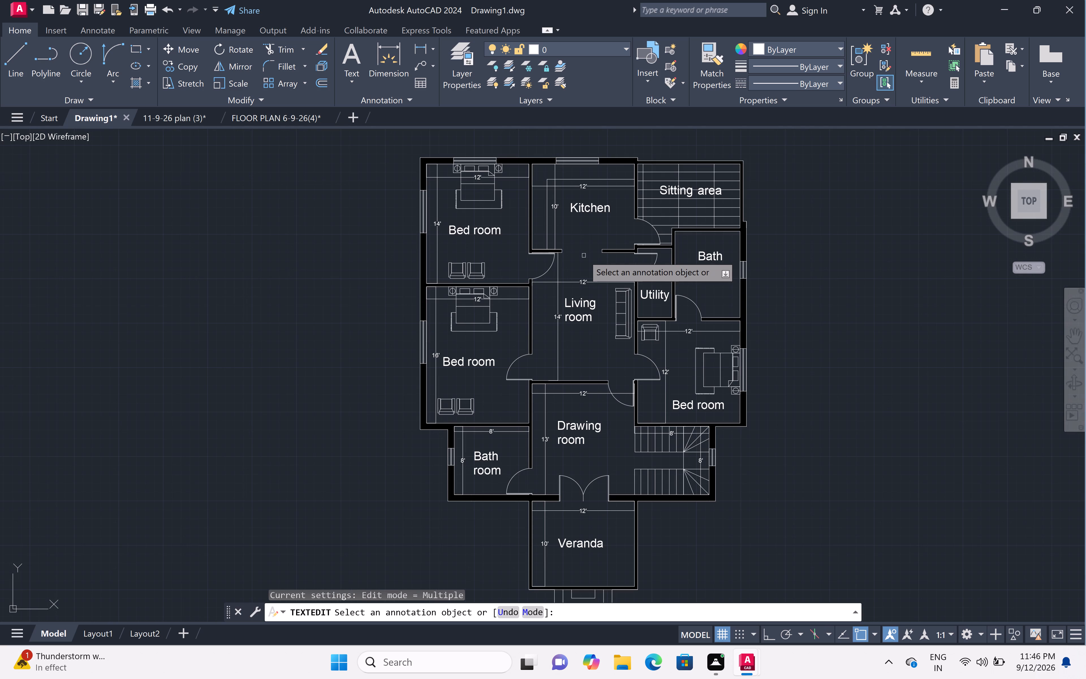
middle_drag(584, 256, 587, 281)
scroll(587, 253, down, 1)
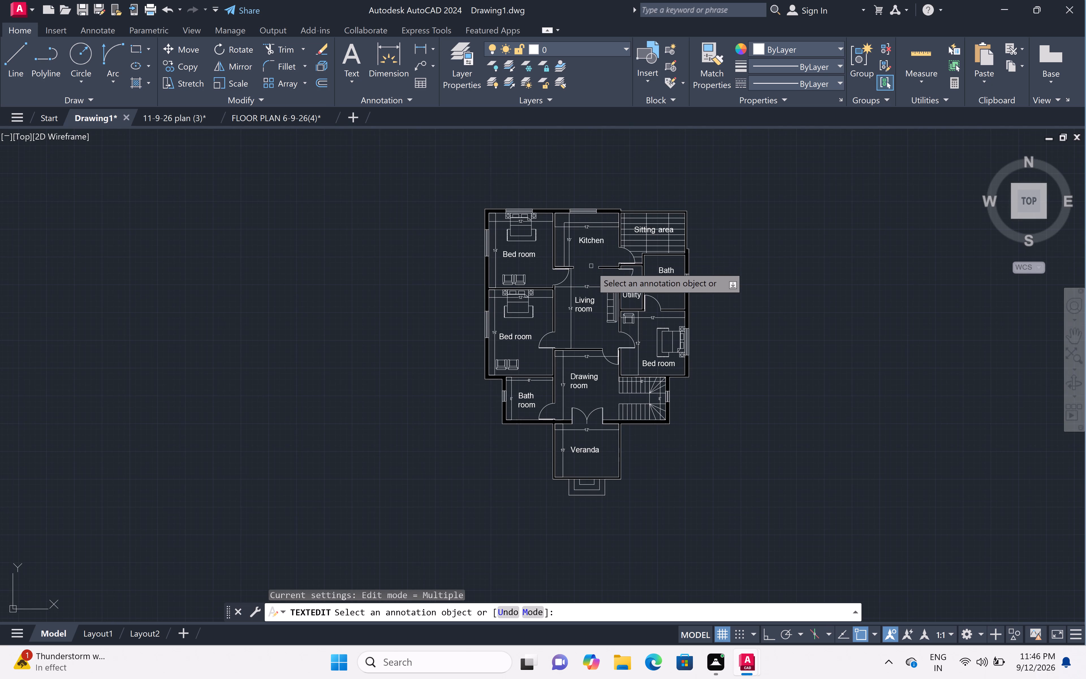
middle_click(591, 264)
scroll(591, 259, up, 1)
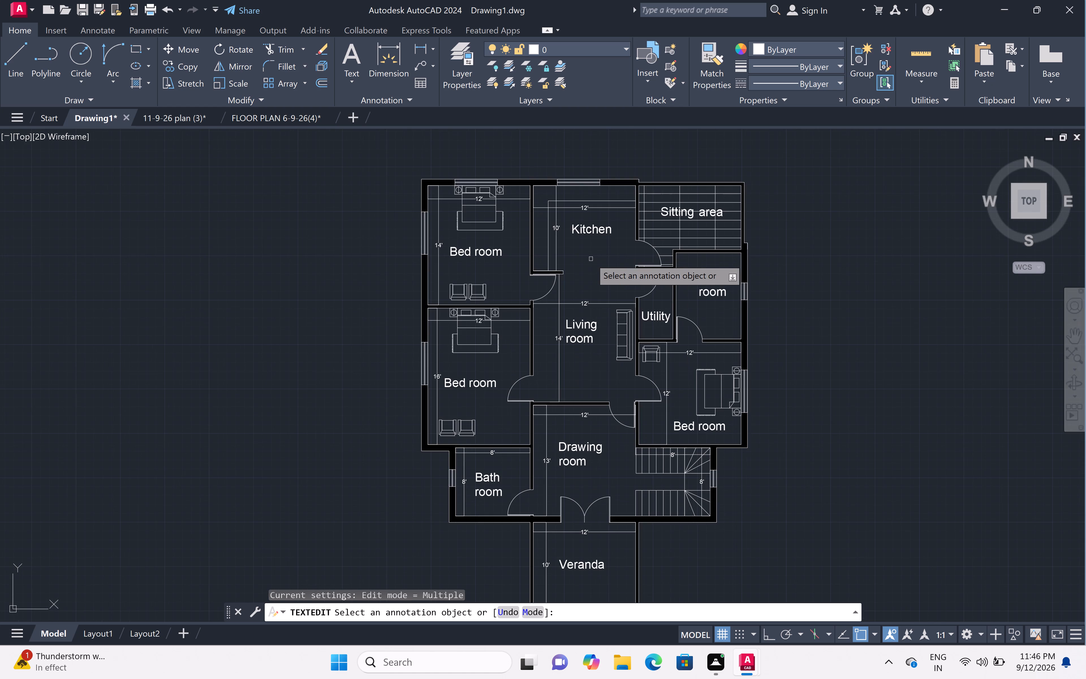
middle_drag(591, 260, 592, 278)
scroll(592, 275, up, 1)
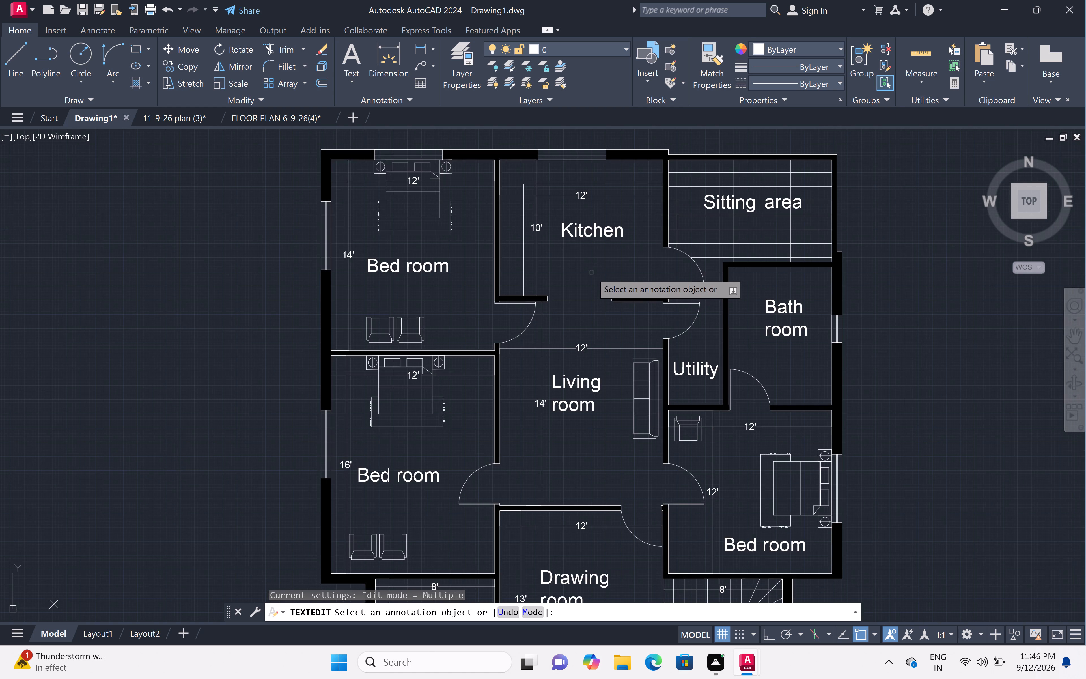
scroll(591, 260, down, 1)
middle_drag(590, 286, 579, 263)
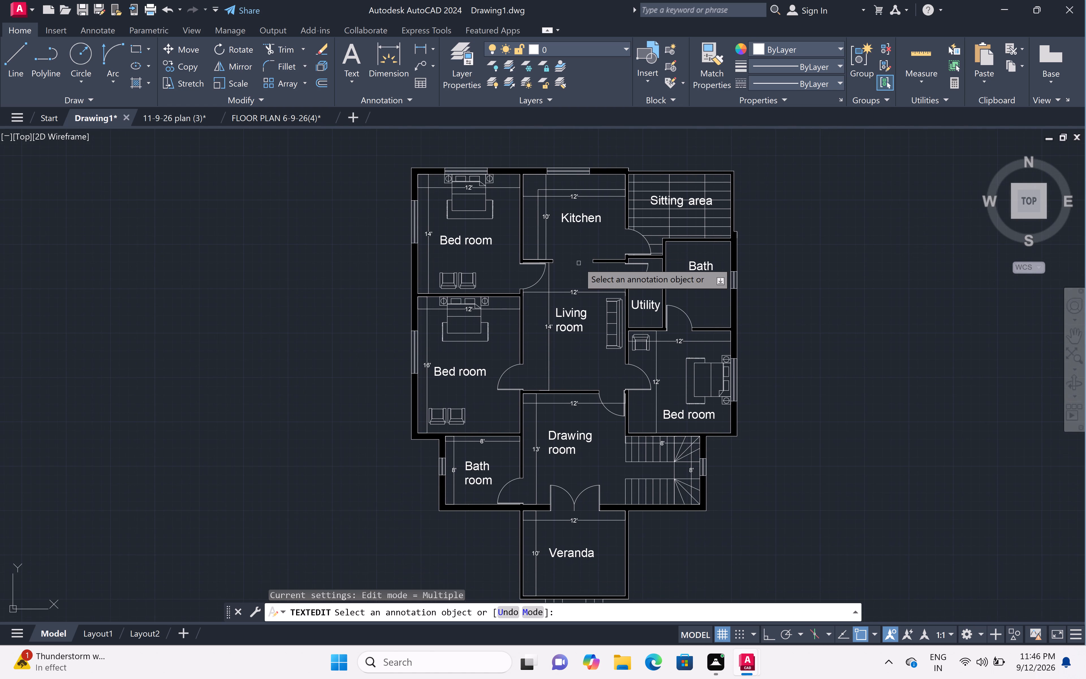
scroll(582, 257, down, 1)
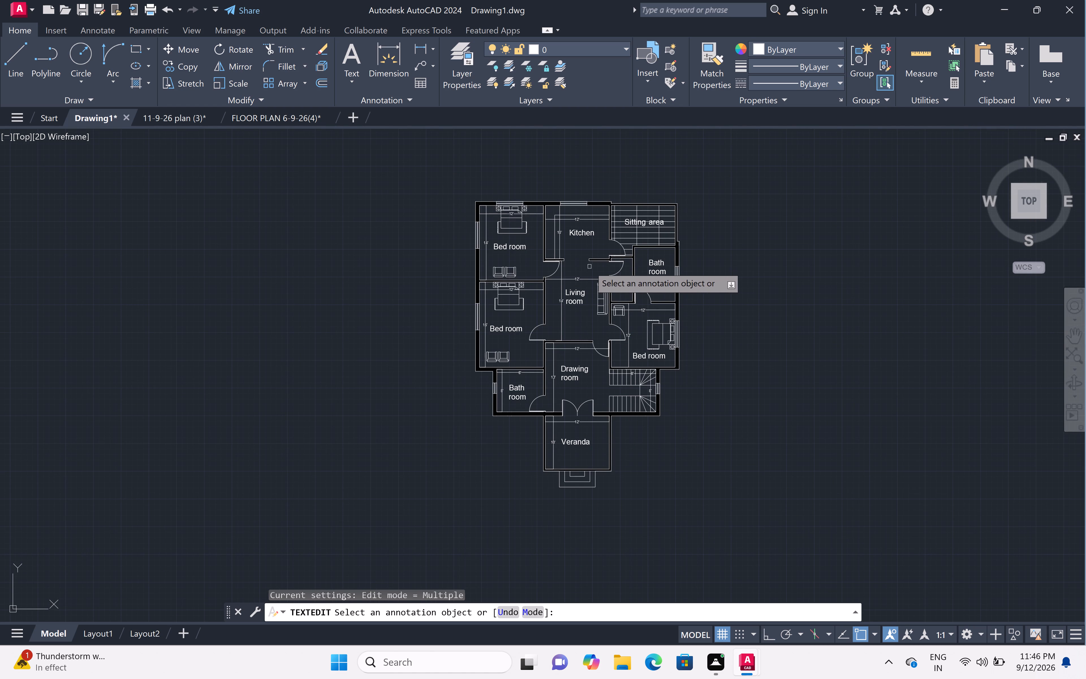
middle_drag(594, 272, 595, 274)
scroll(588, 272, up, 1)
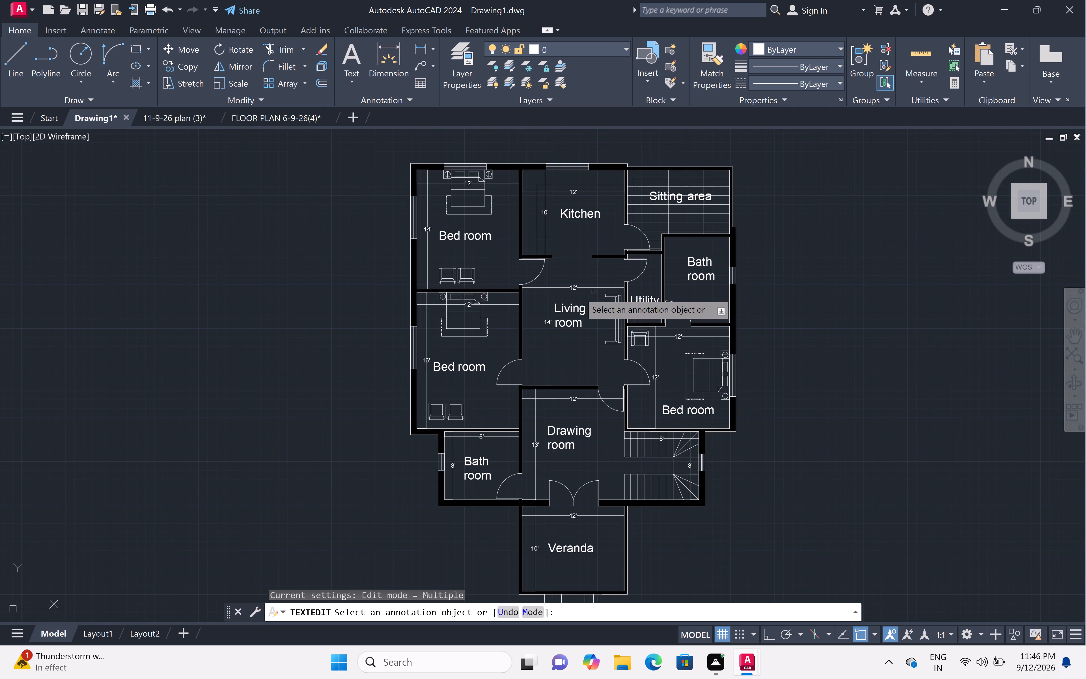
scroll(568, 287, up, 6)
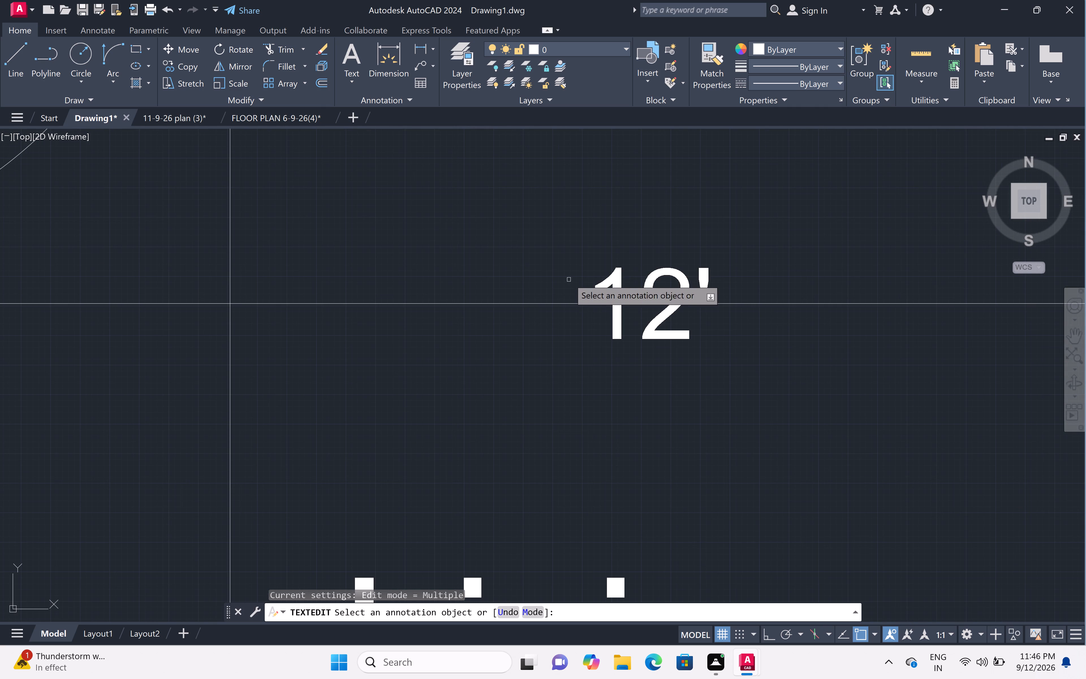
scroll(602, 276, down, 1)
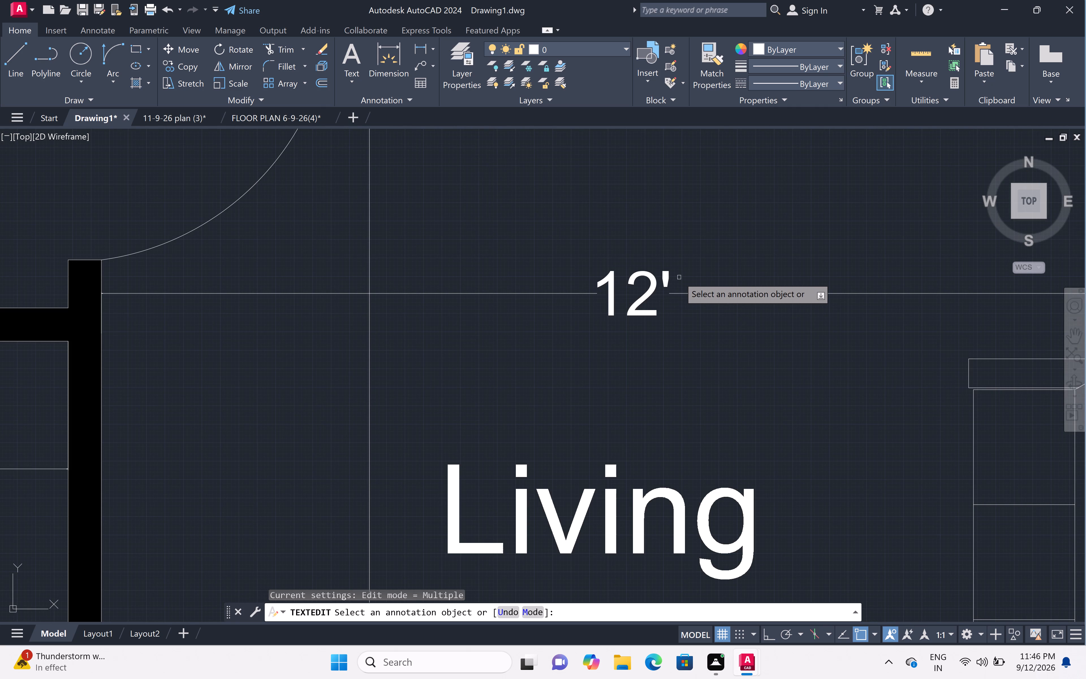
scroll(680, 268, down, 6)
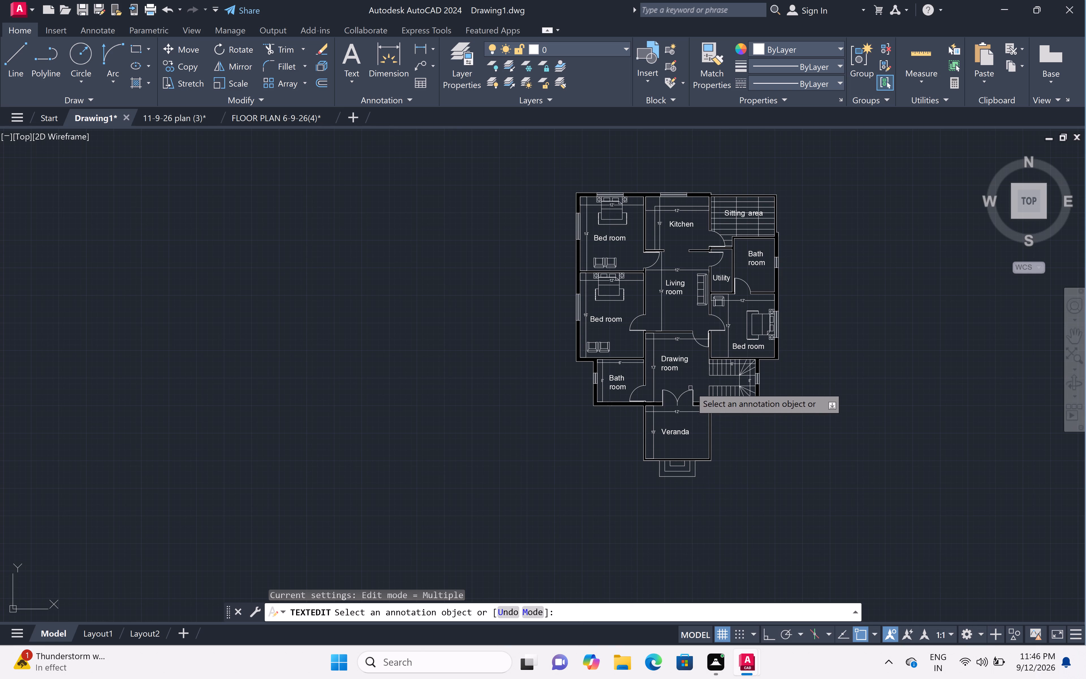
middle_drag(691, 384, 633, 424)
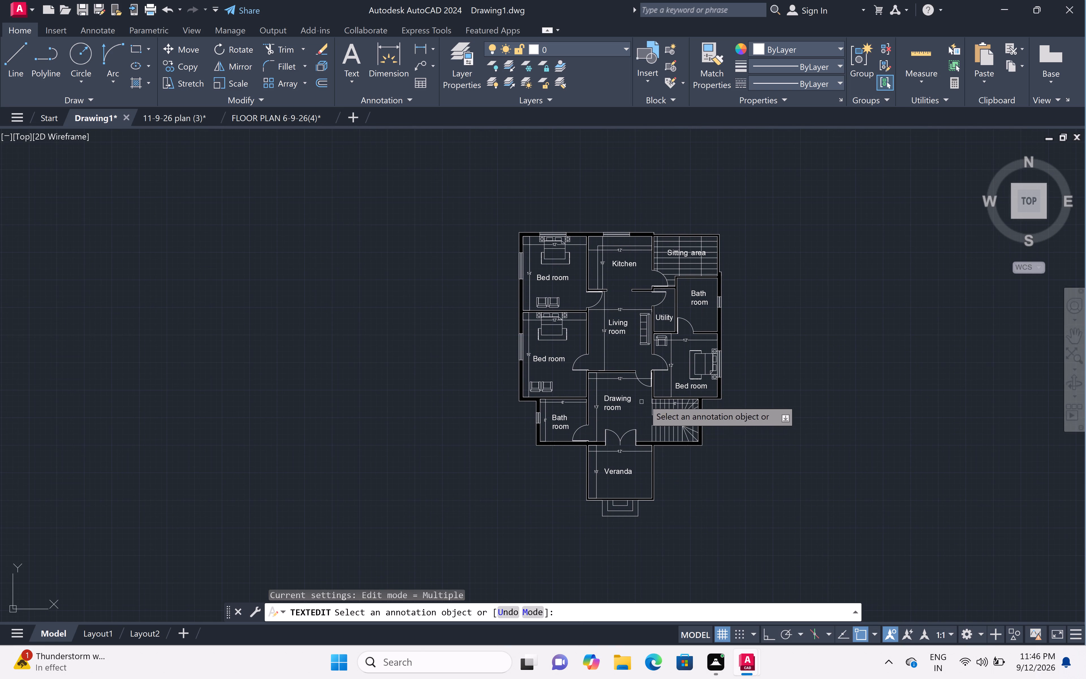
key(Escape)
scroll(622, 304, up, 1)
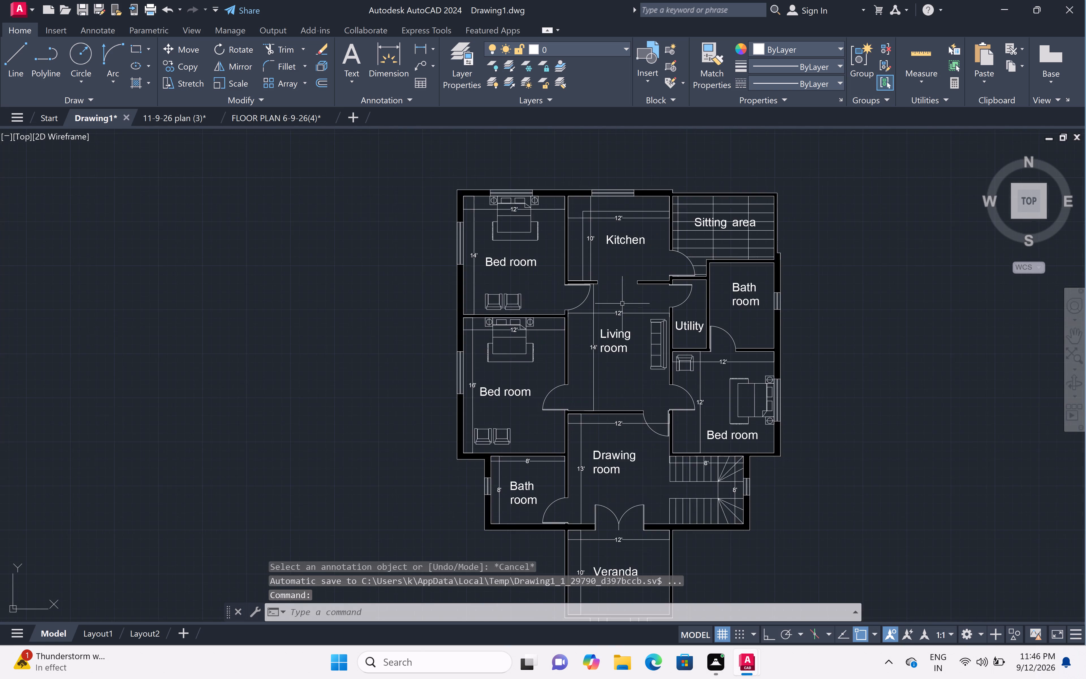
scroll(622, 304, up, 1)
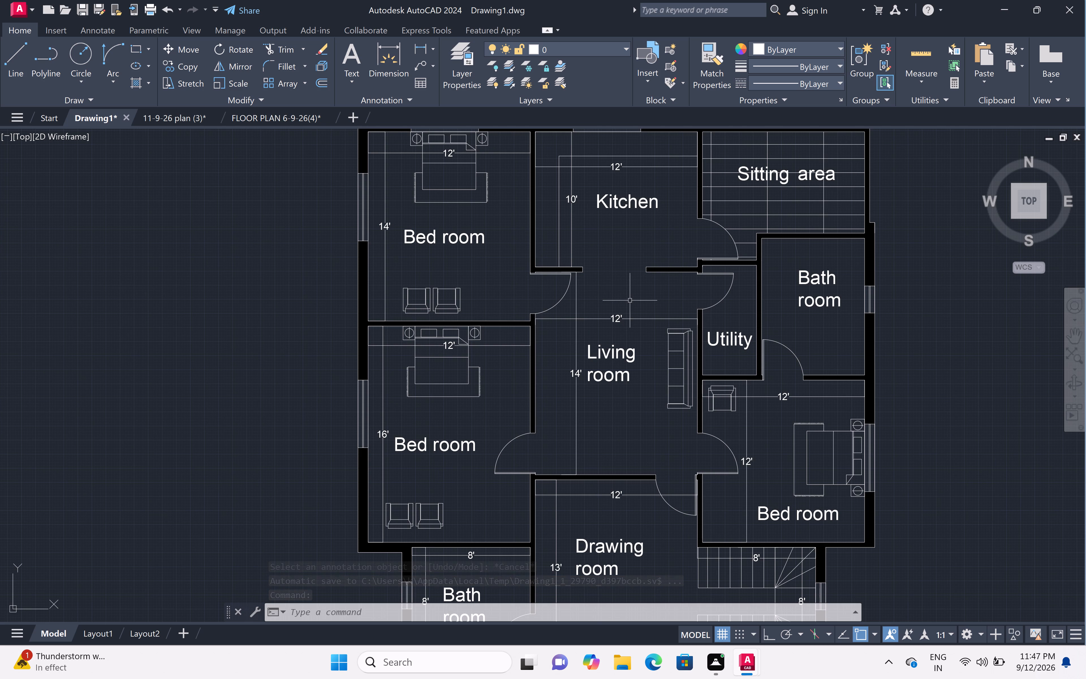
Add a vertical linear dimension along the utility room's full inner depth, placed just inside the wall shared with the bath room.
text(mt)
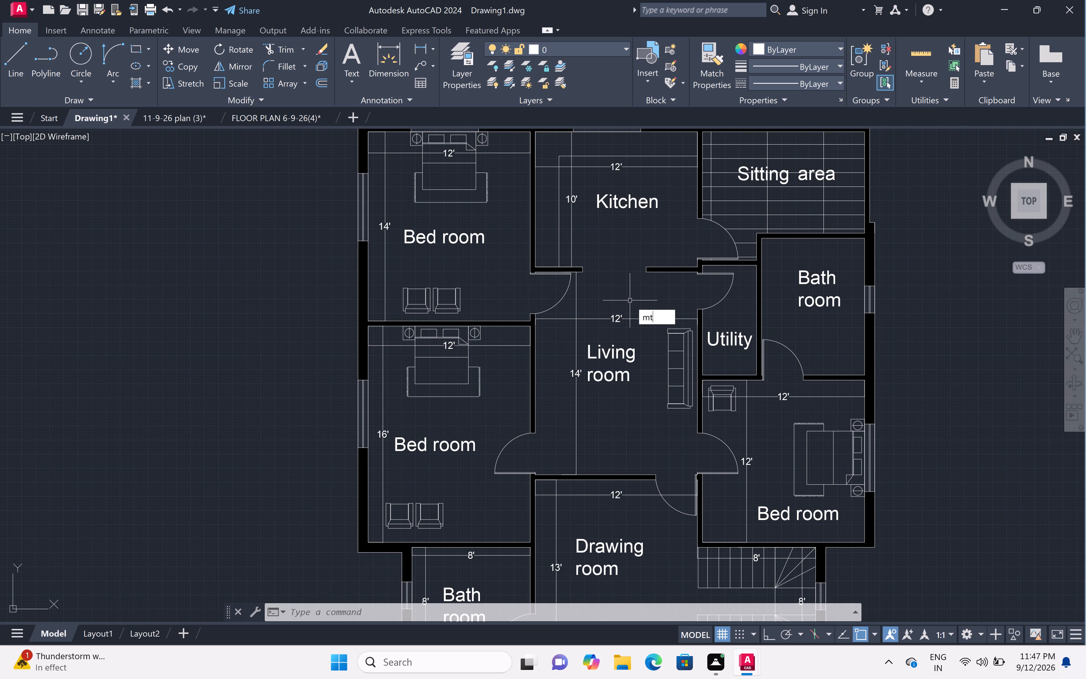
key(Escape)
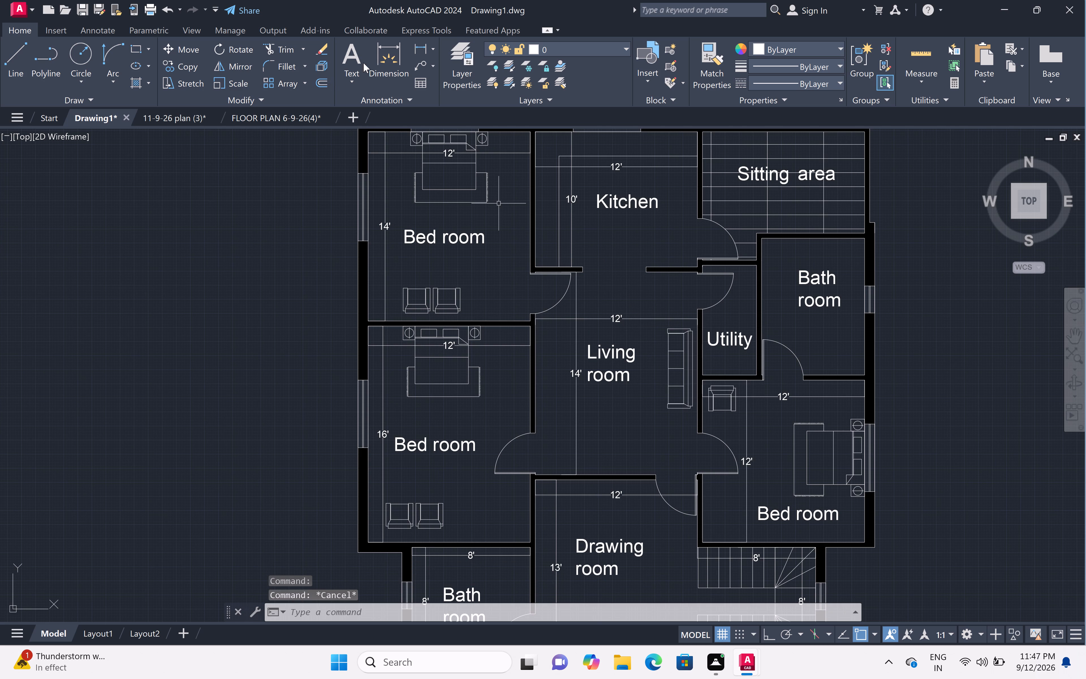
click(429, 46)
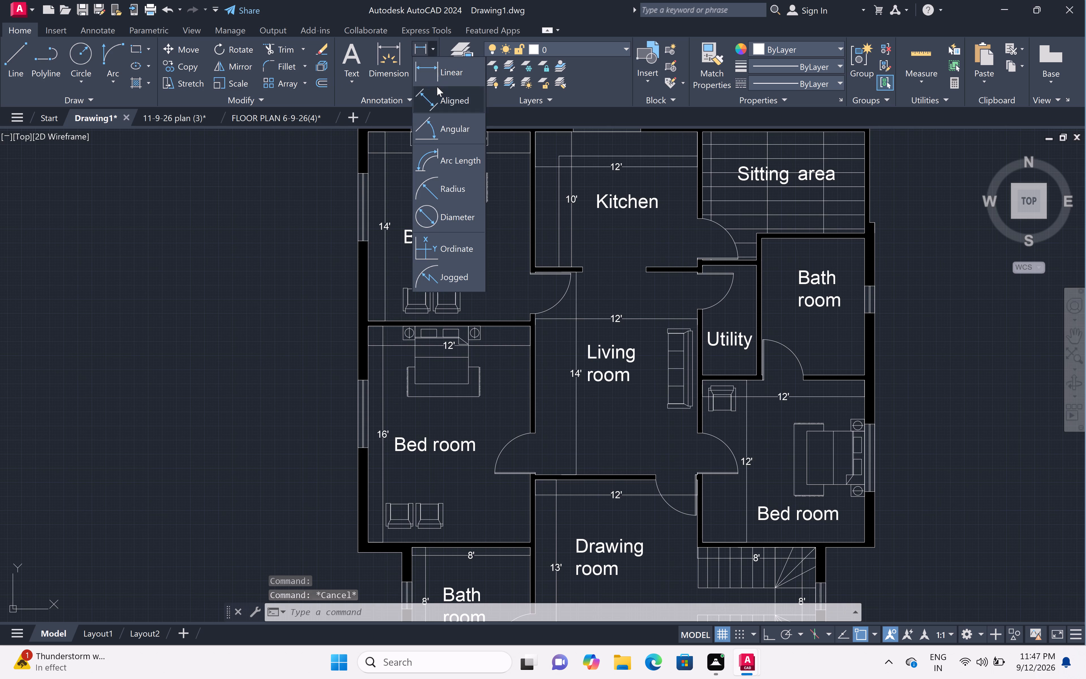
click(448, 65)
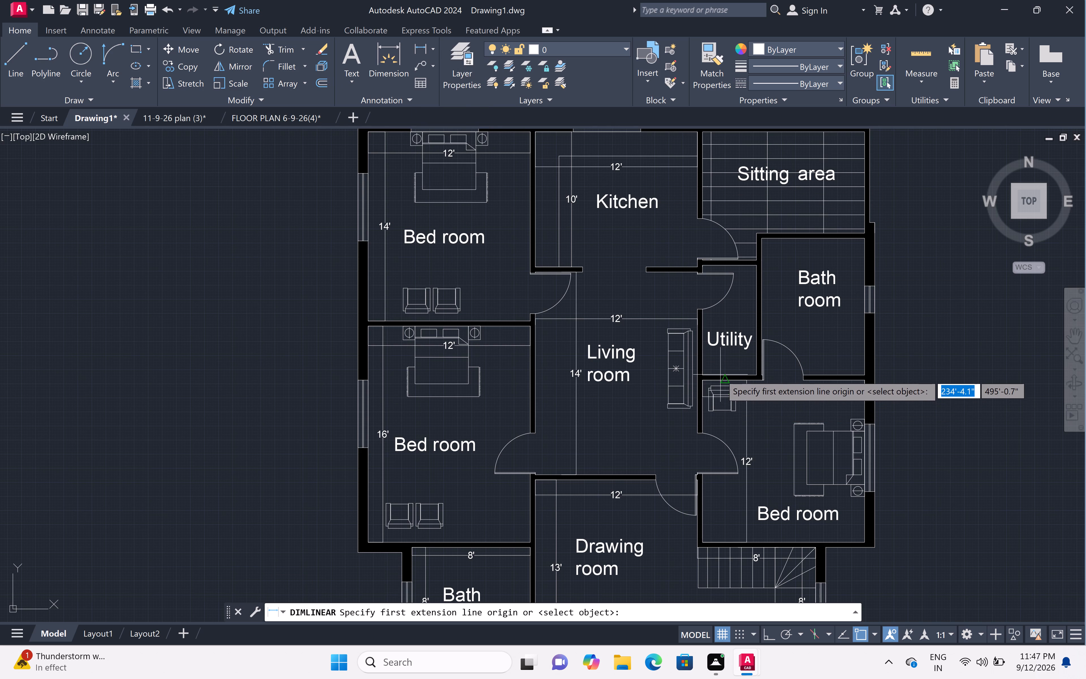
scroll(720, 375, up, 1)
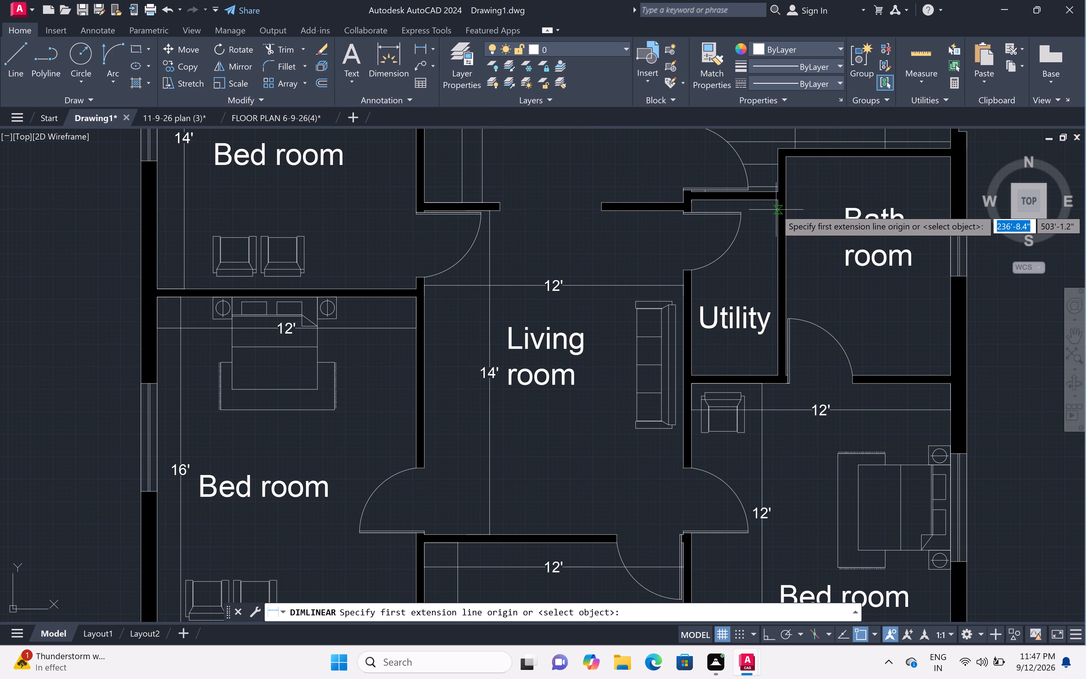
click(775, 202)
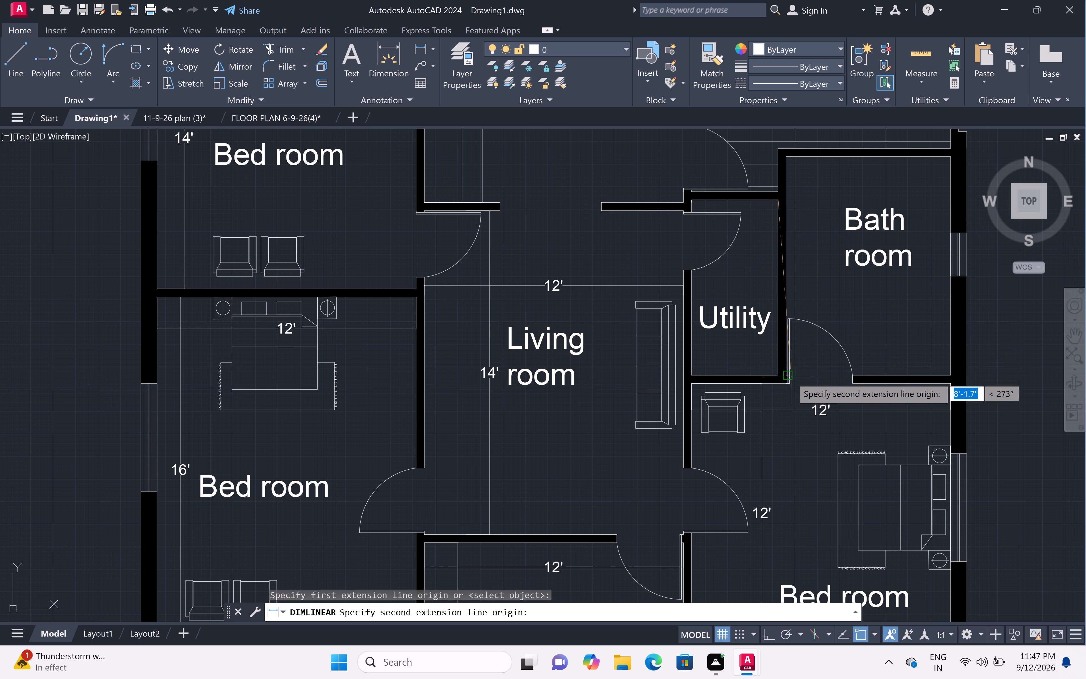
click(778, 374)
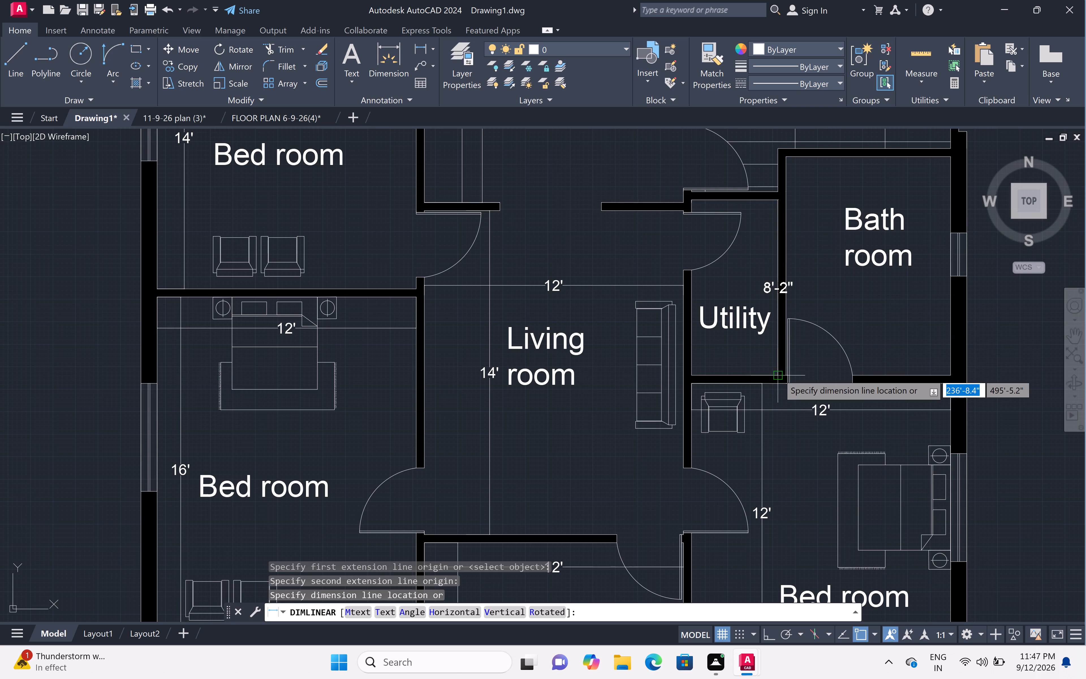
double_click(764, 369)
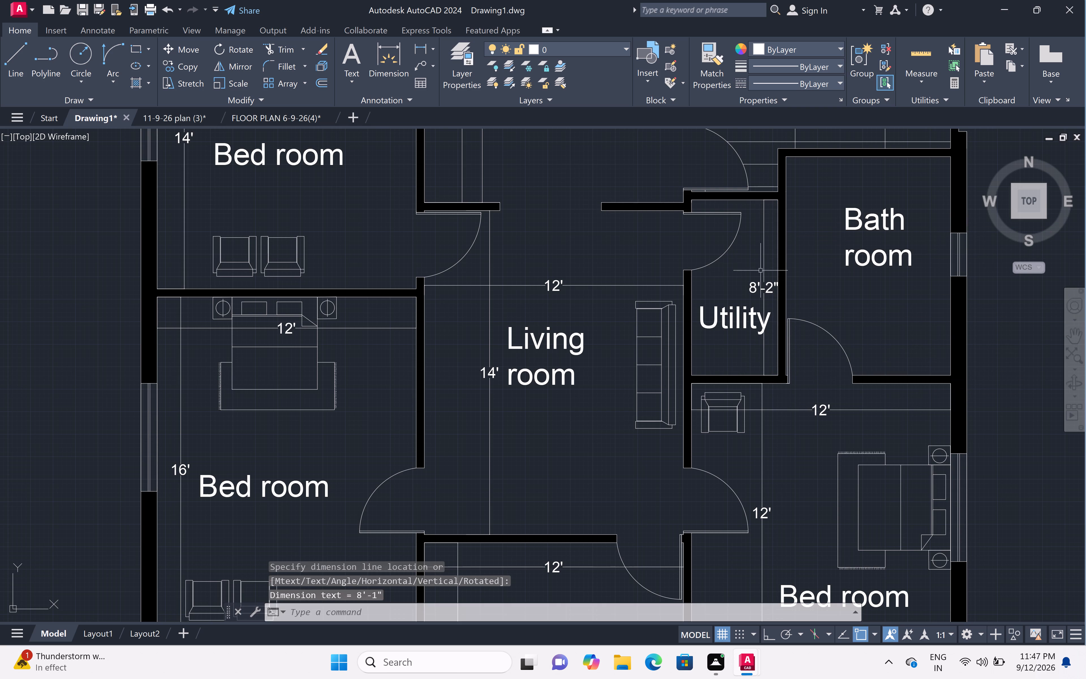
Override the text of the utility room's vertical depth dimension with 8'.
triple_click(764, 286)
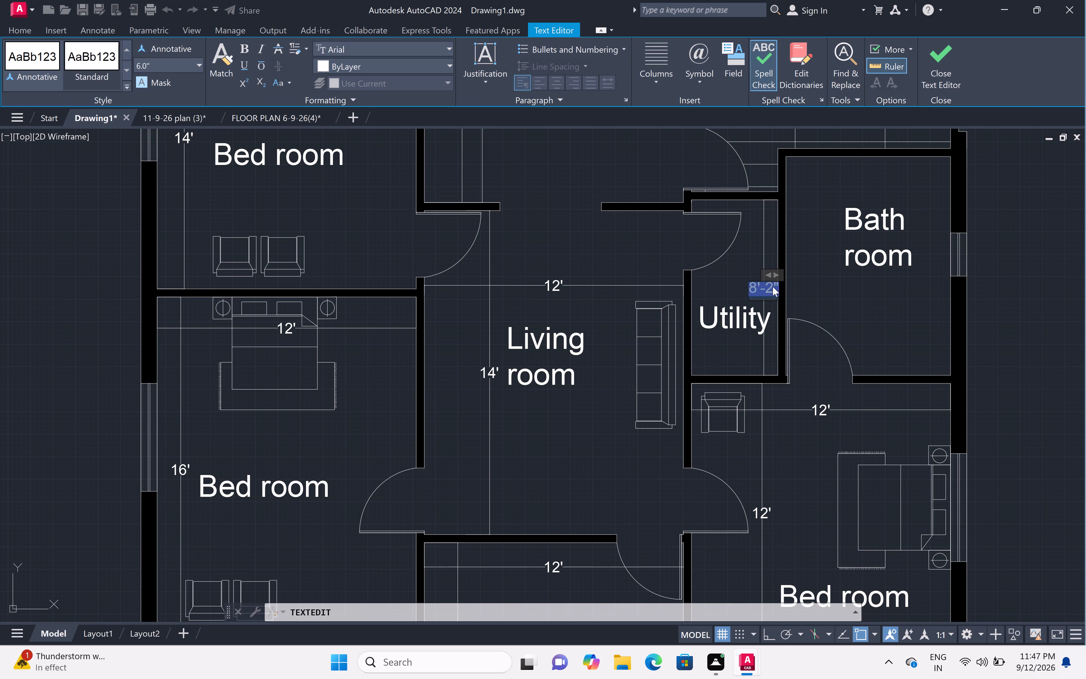
key(BackSpace)
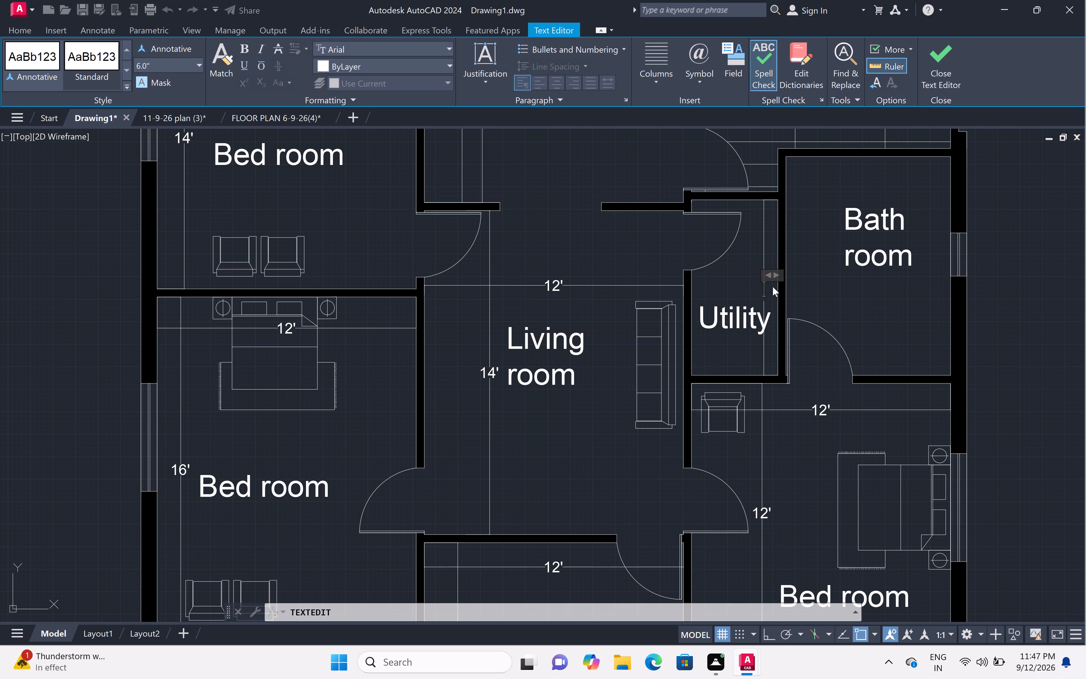
text(8')
click(746, 276)
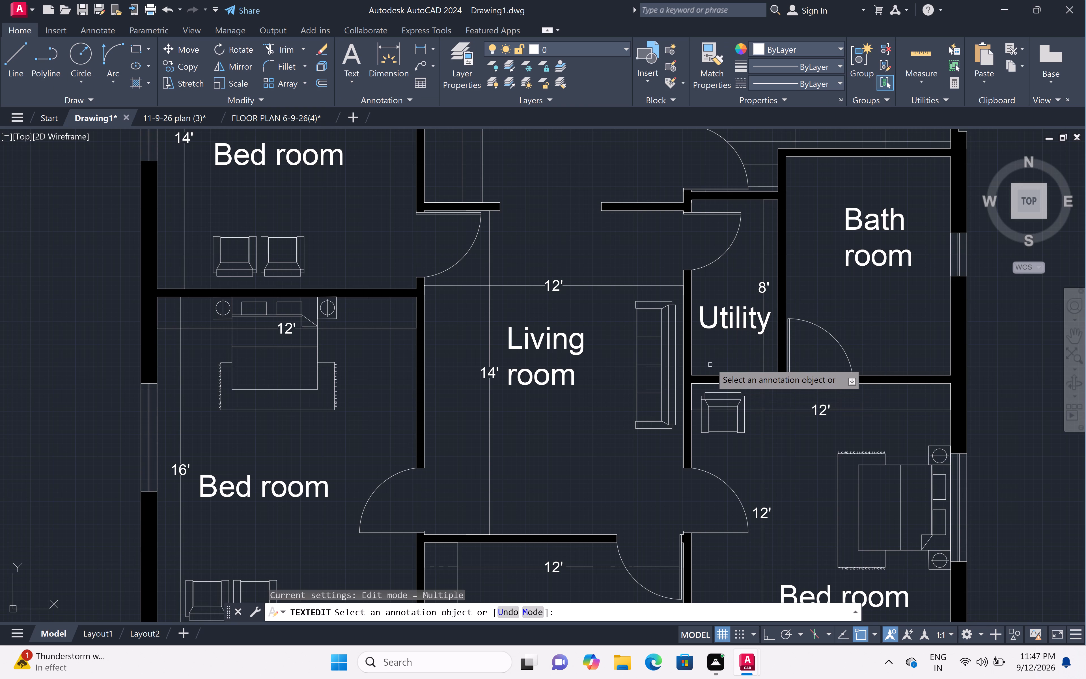
key(Escape)
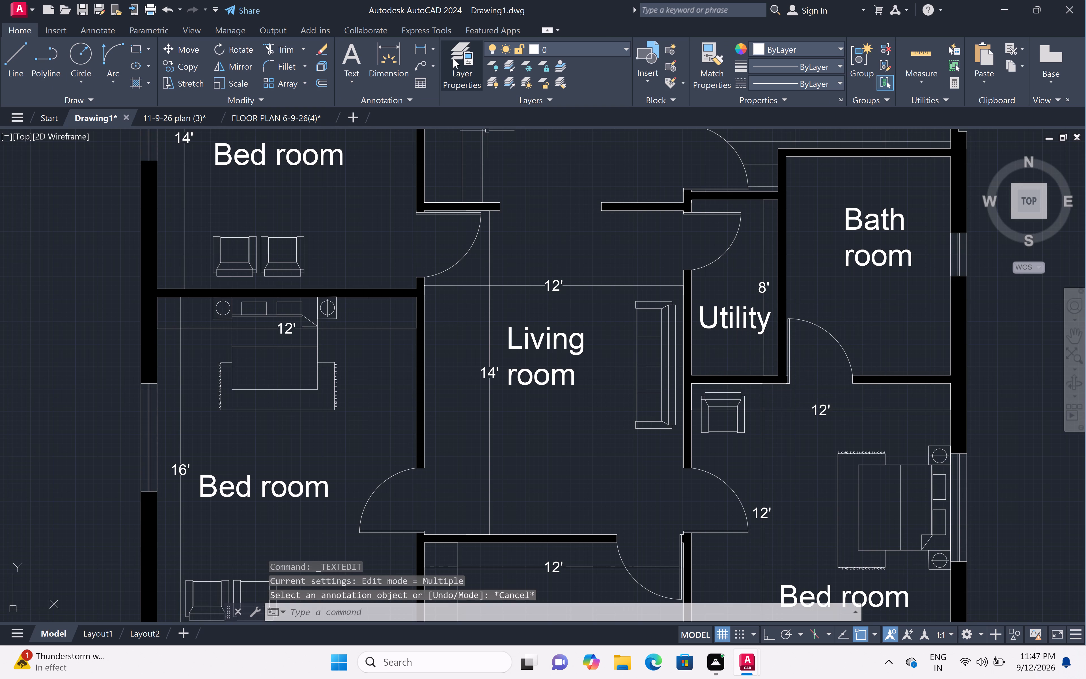
Add a horizontal linear dimension across the utility room's inner width, placed between the room label and the bedroom wall.
click(431, 45)
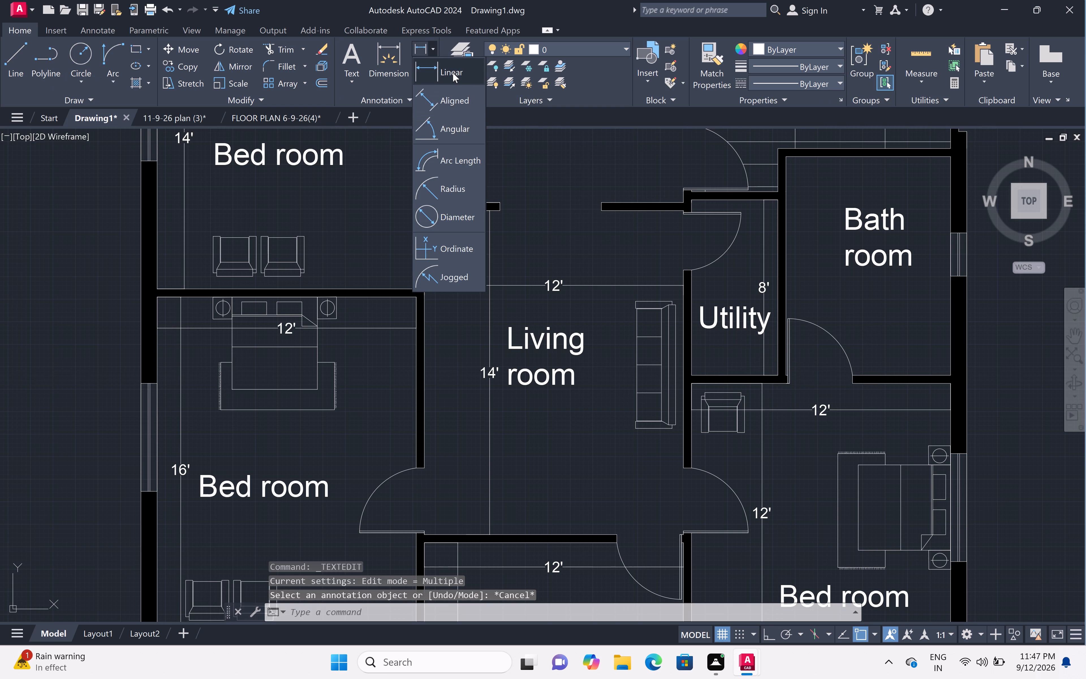
click(453, 73)
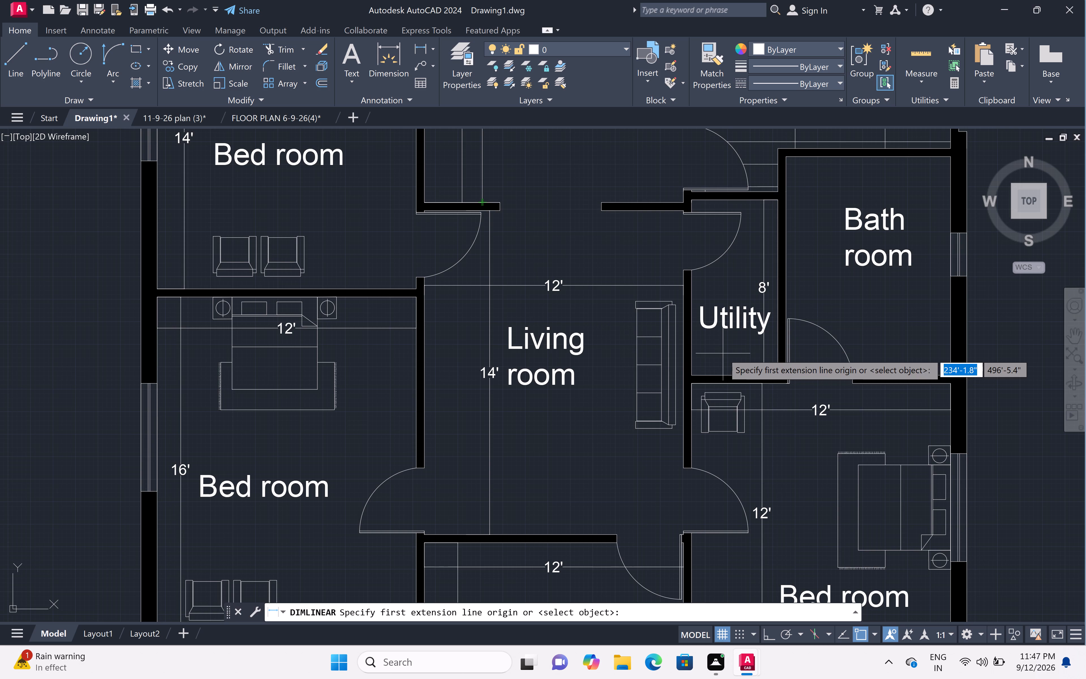
middle_drag(689, 356, 559, 352)
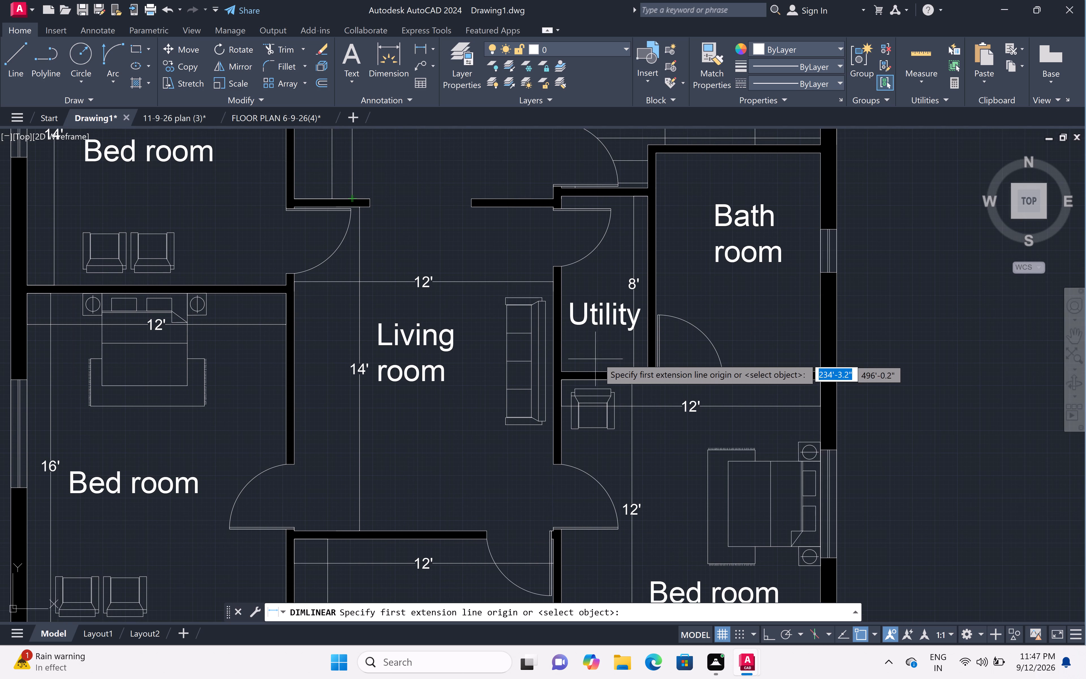
scroll(613, 358, up, 2)
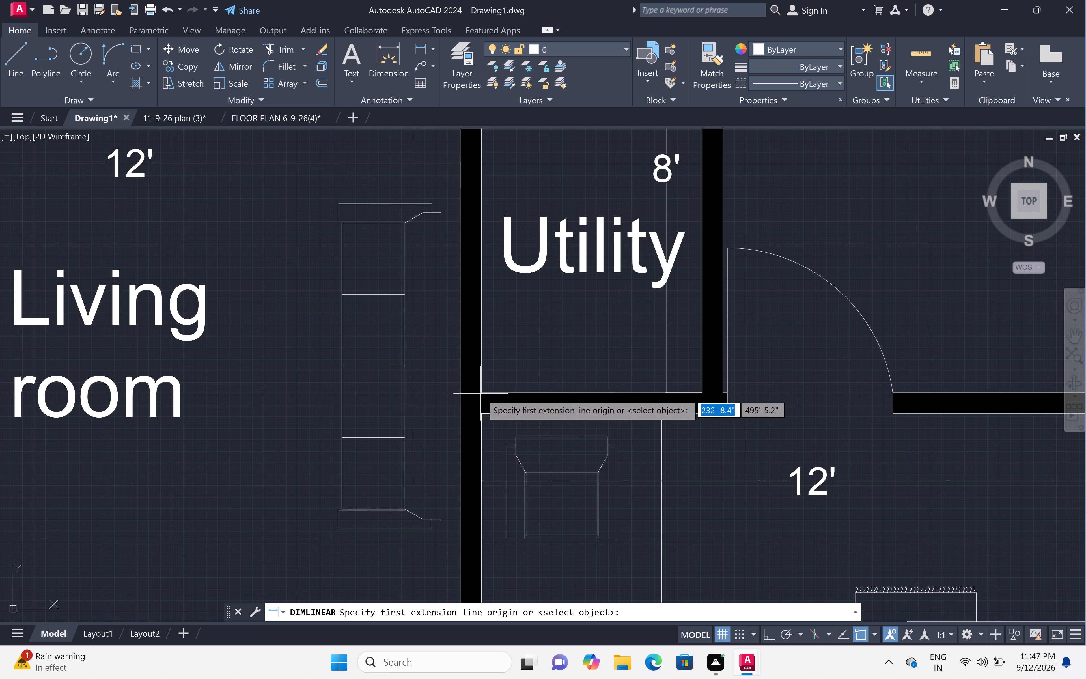
click(480, 393)
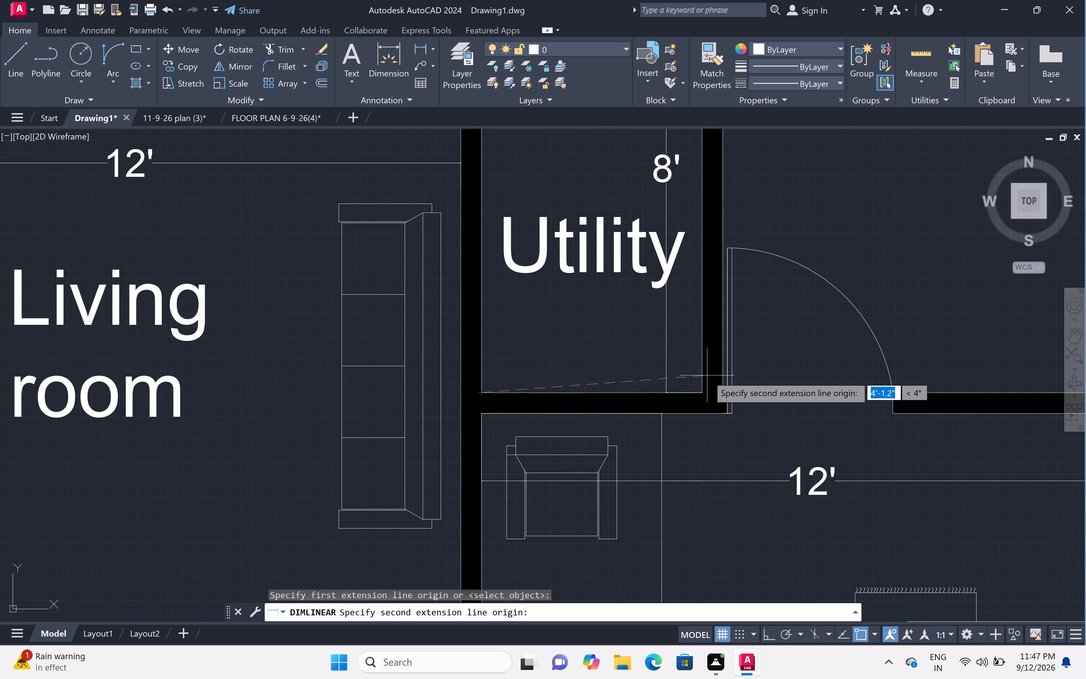
drag(701, 392, 701, 390)
click(699, 364)
scroll(665, 337, down, 1)
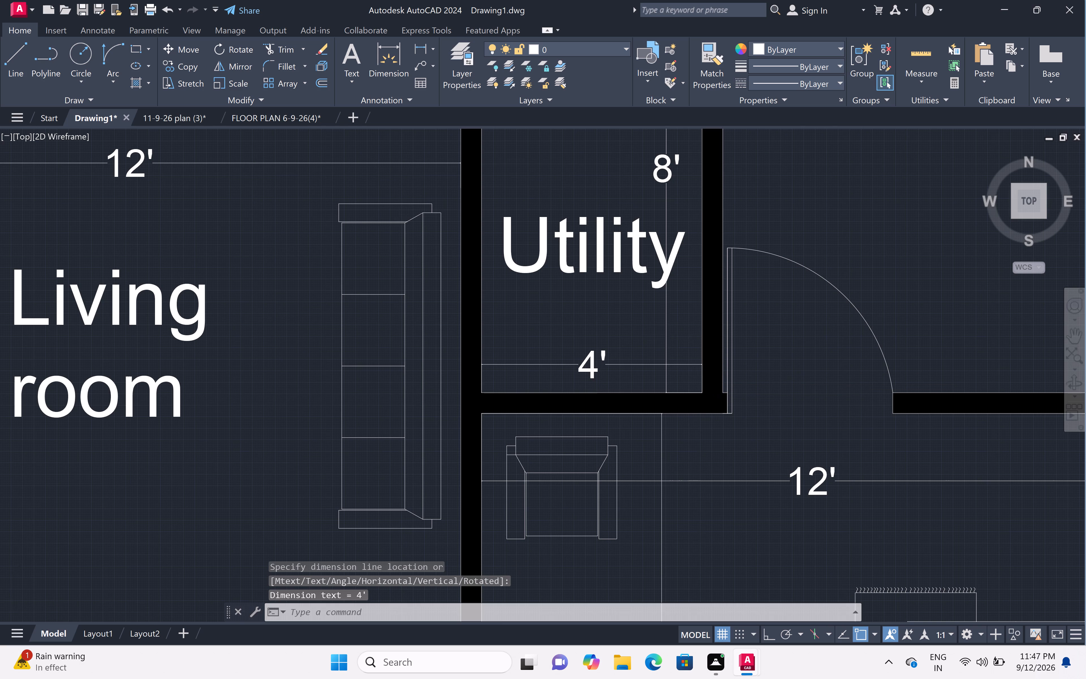
scroll(665, 337, down, 2)
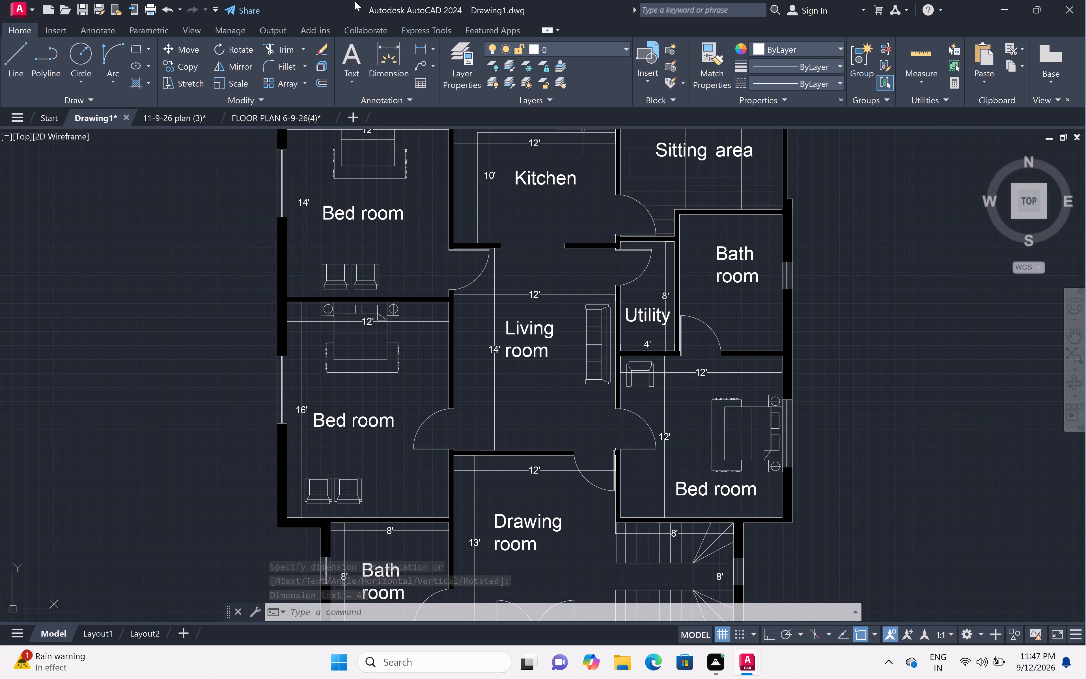
Add a horizontal linear dimension across the inner width of the bath room beside the utility, placed between its upper wall and label.
double_click(432, 50)
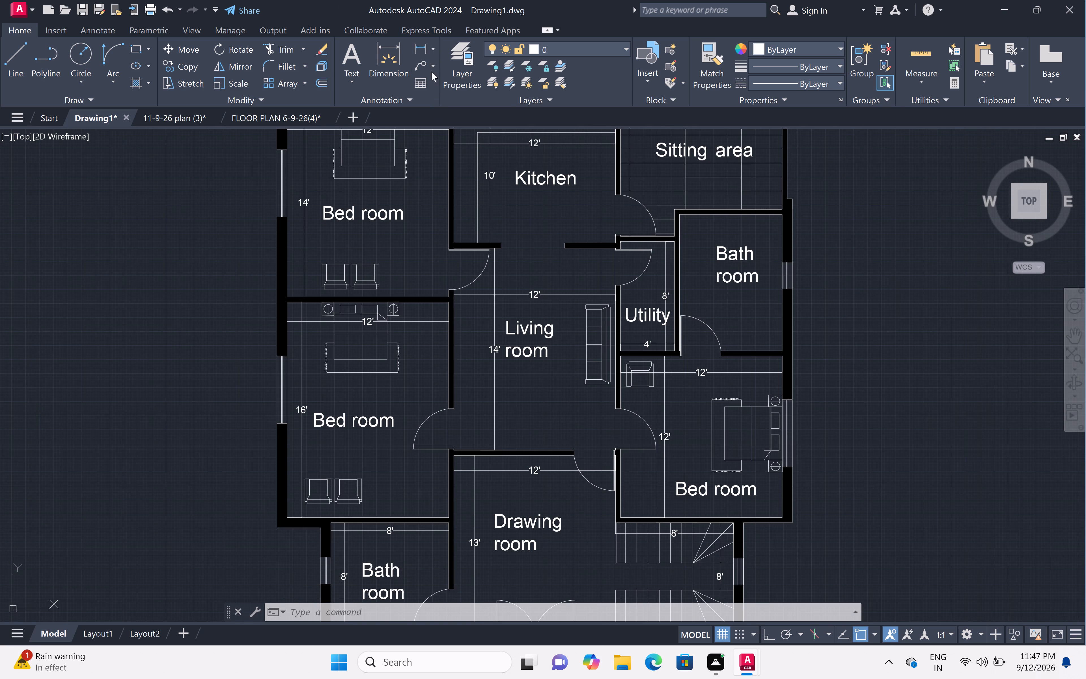
double_click(433, 49)
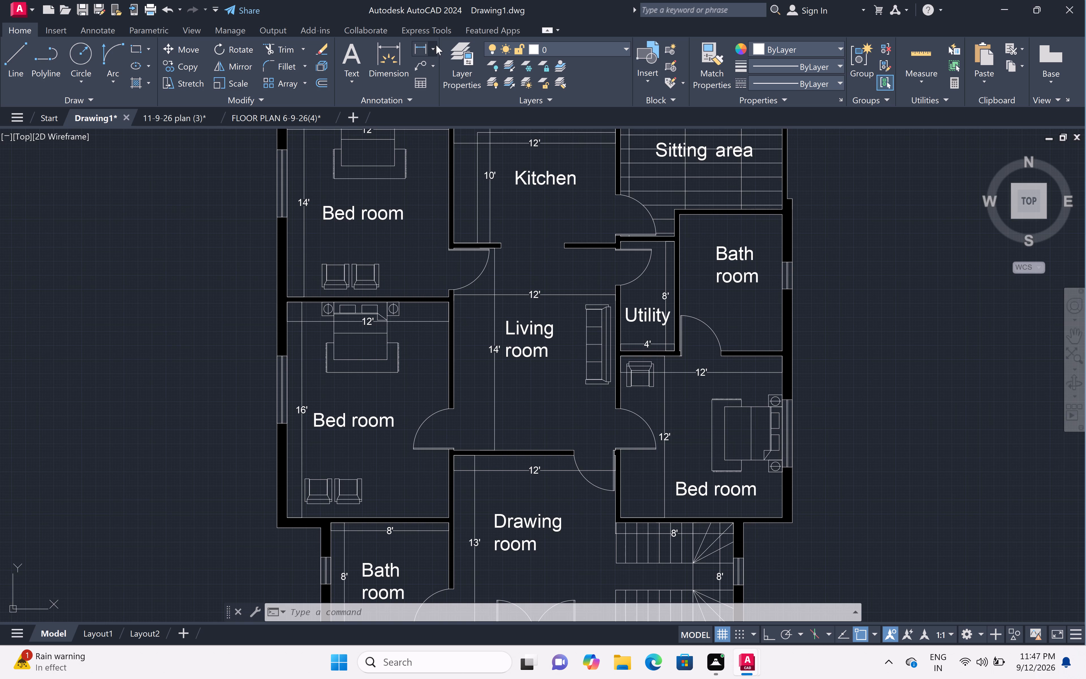
click(432, 50)
click(448, 74)
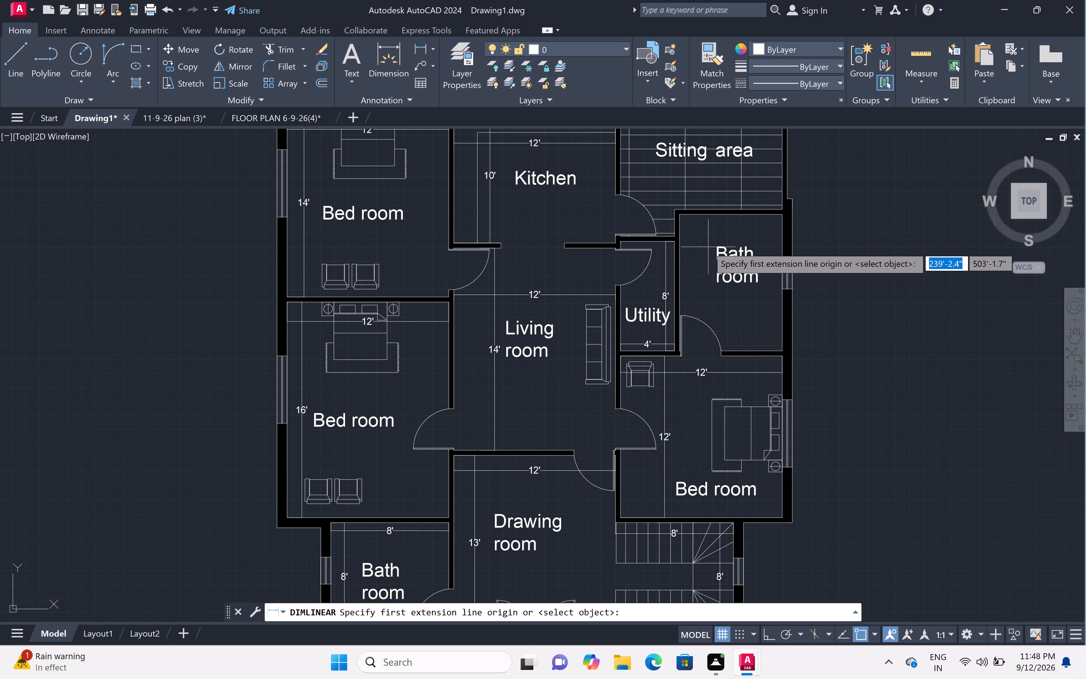
scroll(707, 246, up, 1)
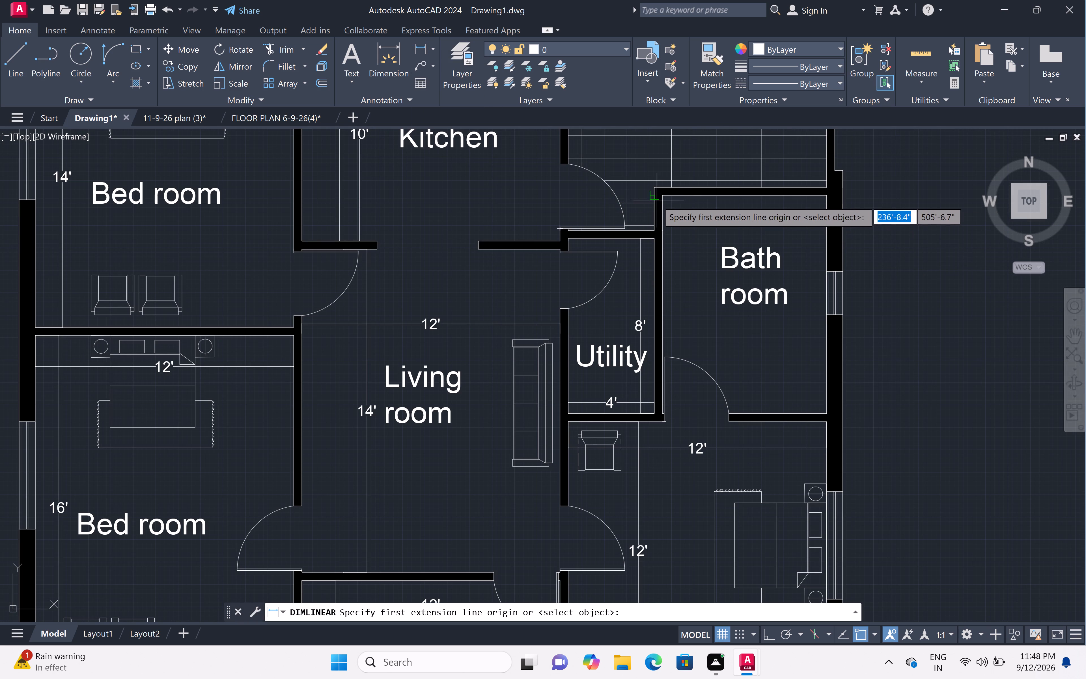
click(662, 198)
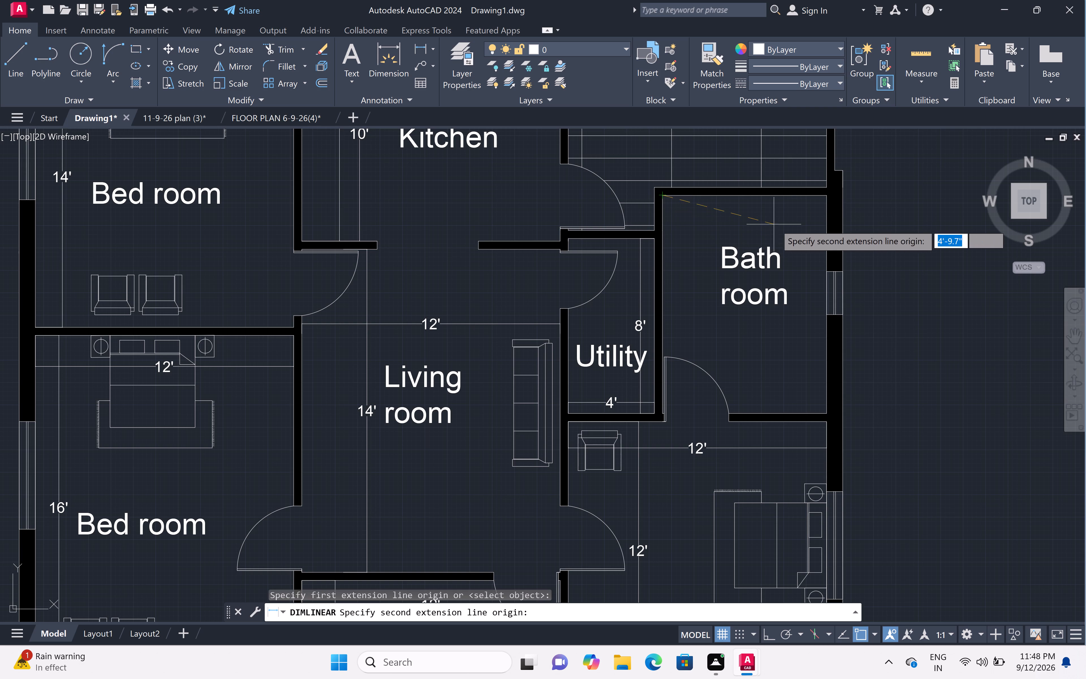
click(829, 197)
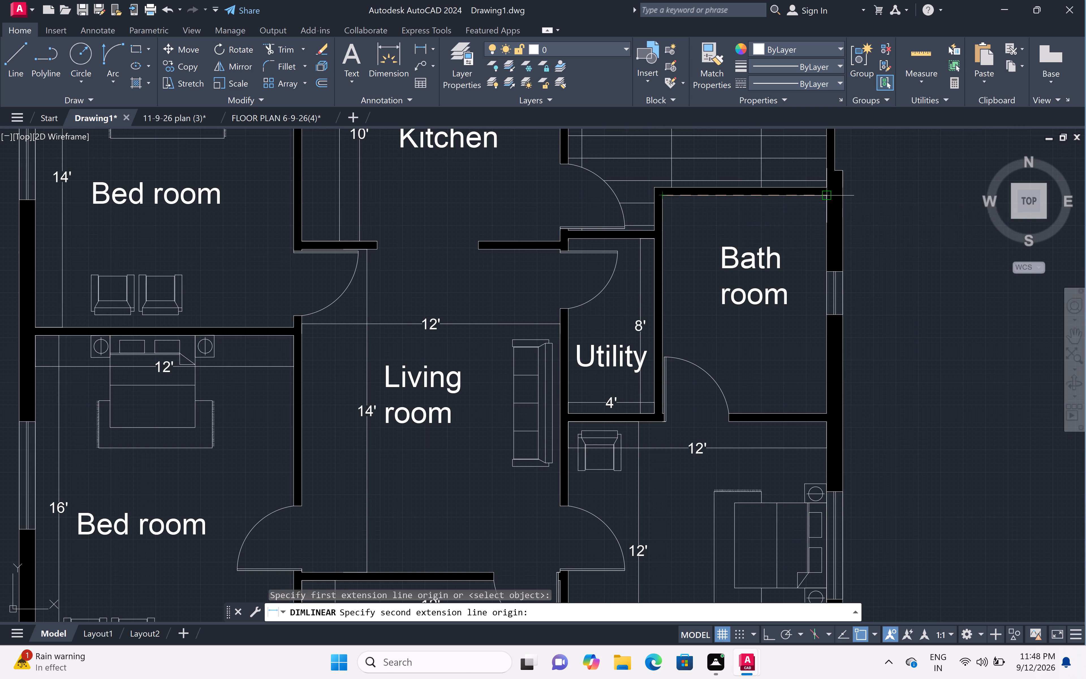
click(824, 214)
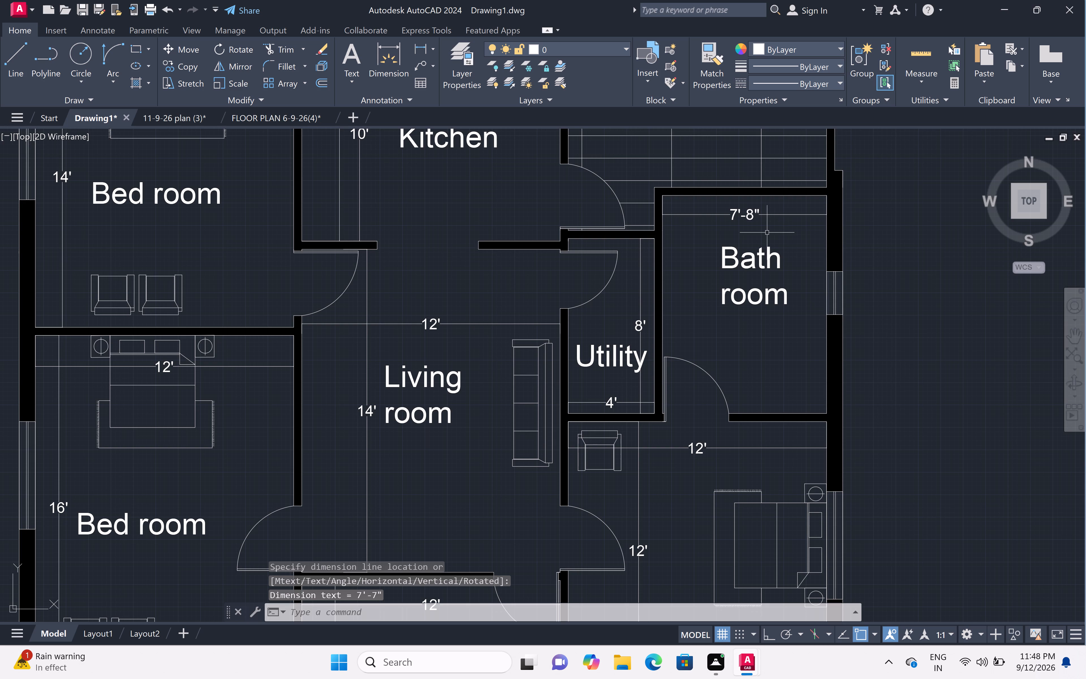
key(Escape)
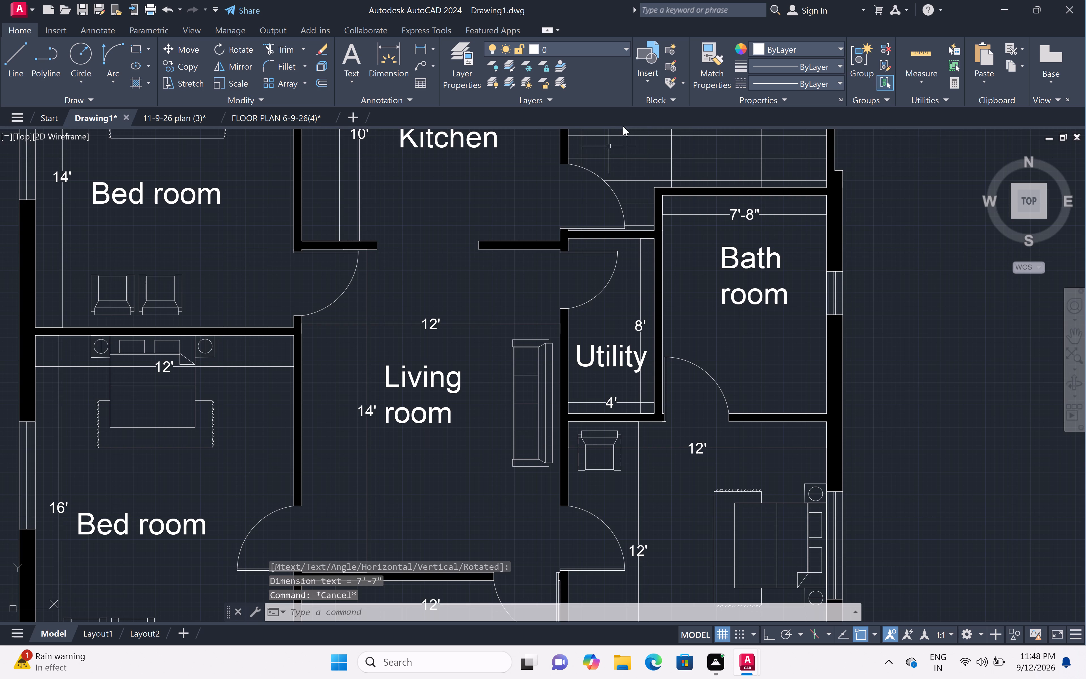
Examine the whole floor plan to check which room dimensions are still missing.
click(623, 45)
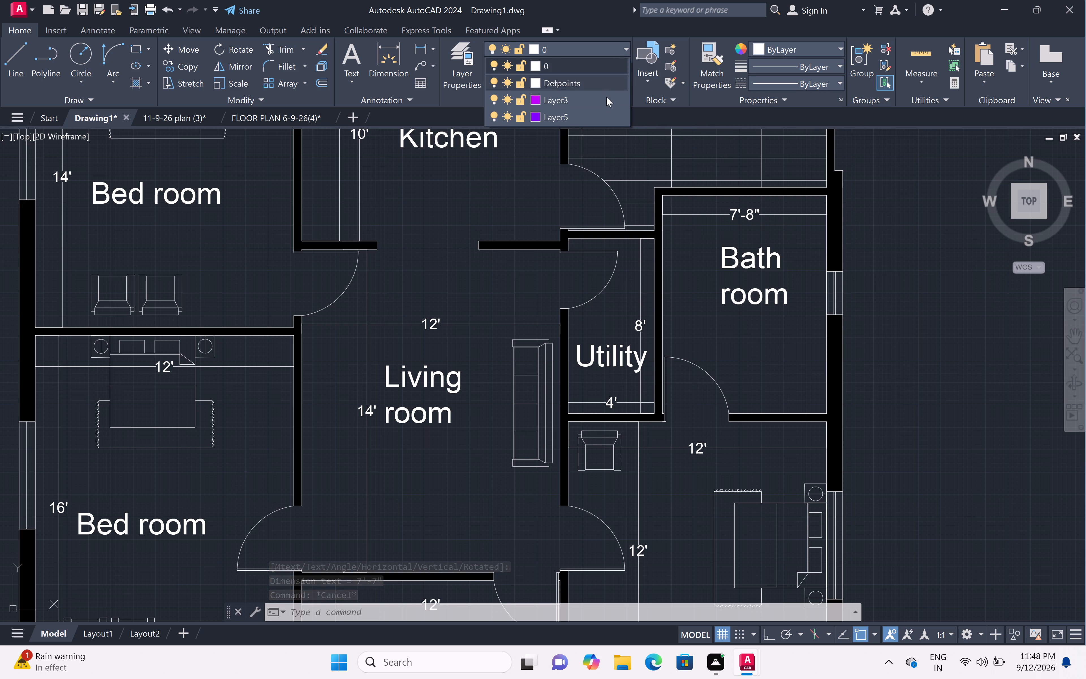
double_click(604, 64)
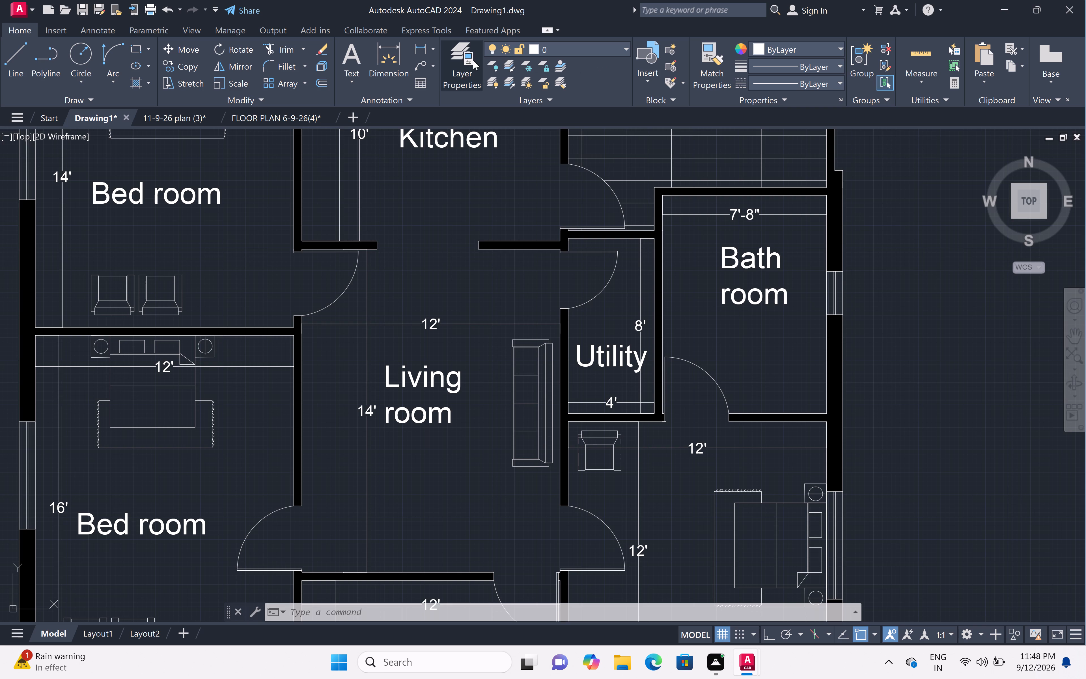
scroll(496, 121, down, 2)
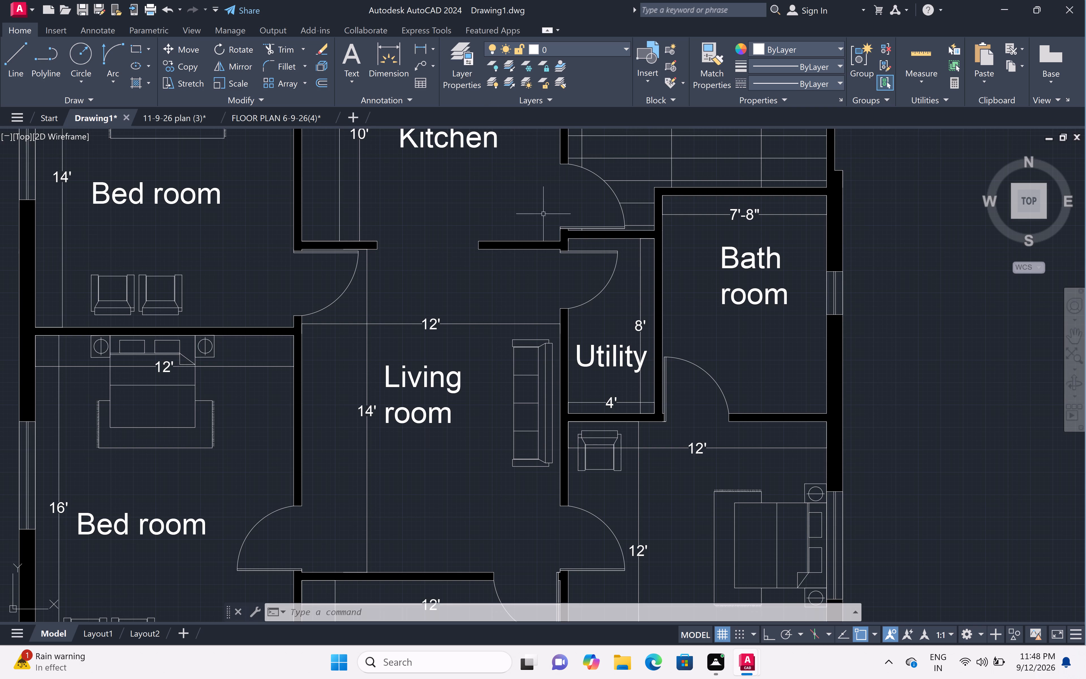
scroll(543, 226, down, 4)
scroll(544, 224, up, 6)
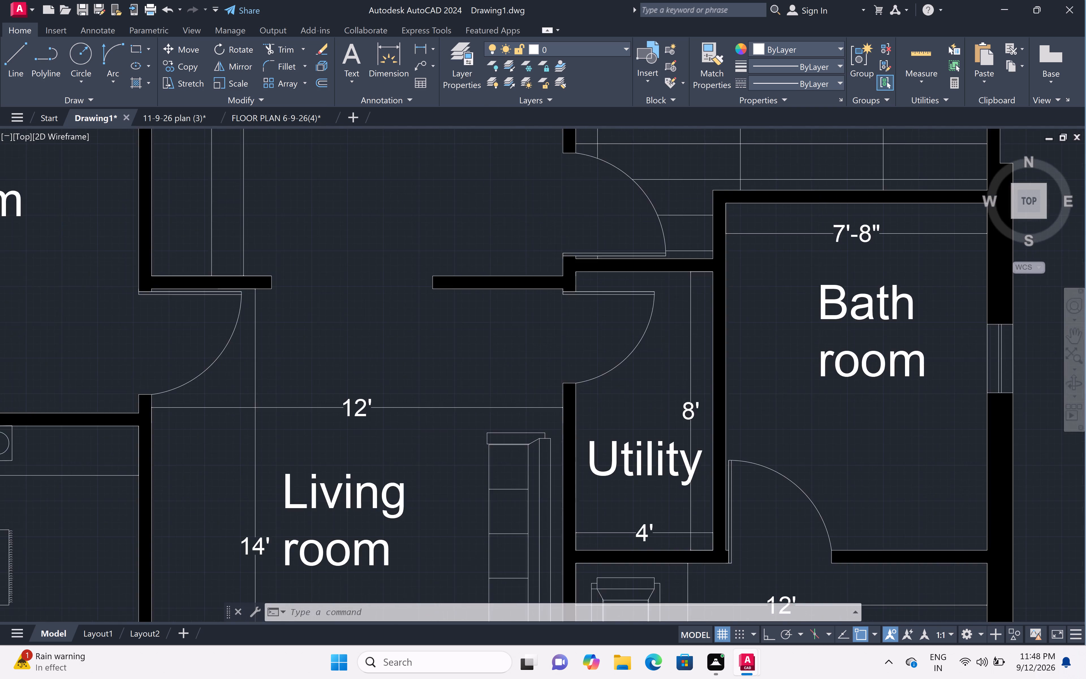
scroll(544, 218, down, 6)
scroll(545, 207, up, 1)
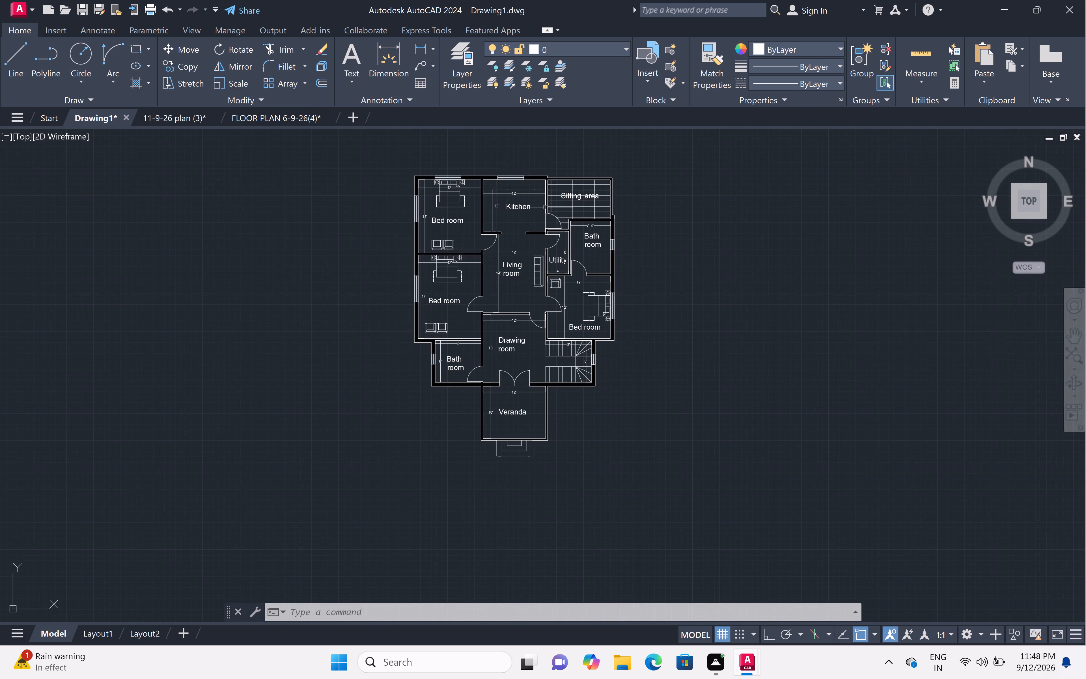
scroll(545, 207, up, 1)
middle_drag(526, 237, 529, 238)
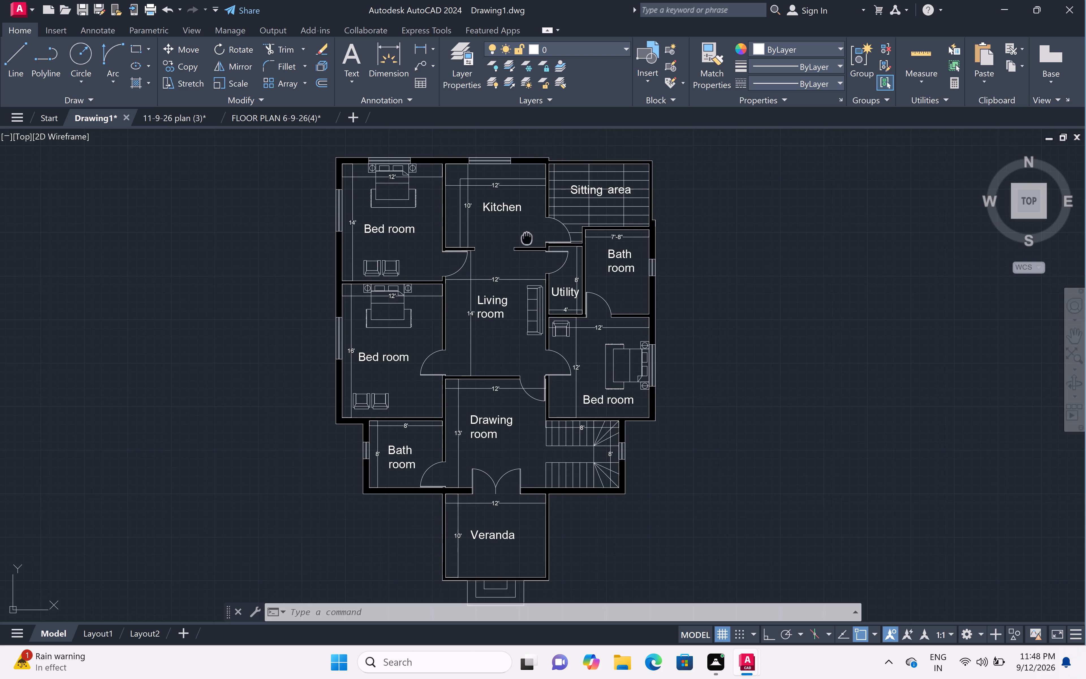
middle_drag(529, 238, 636, 238)
middle_drag(636, 238, 632, 216)
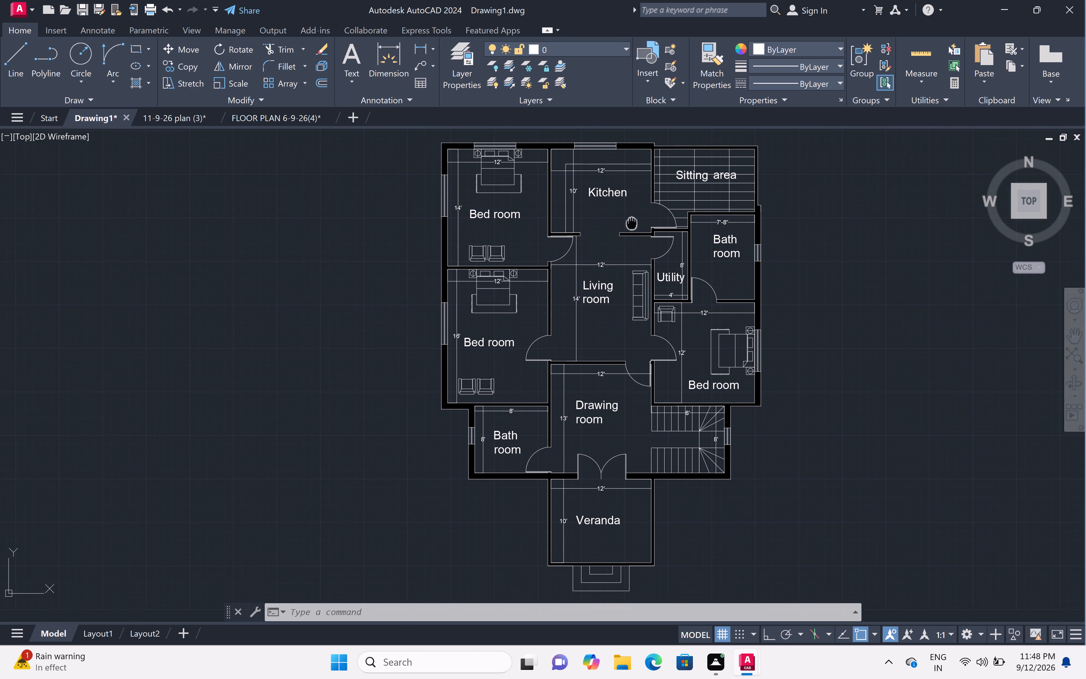
middle_drag(632, 216, 632, 216)
middle_click(632, 216)
middle_drag(633, 216, 641, 229)
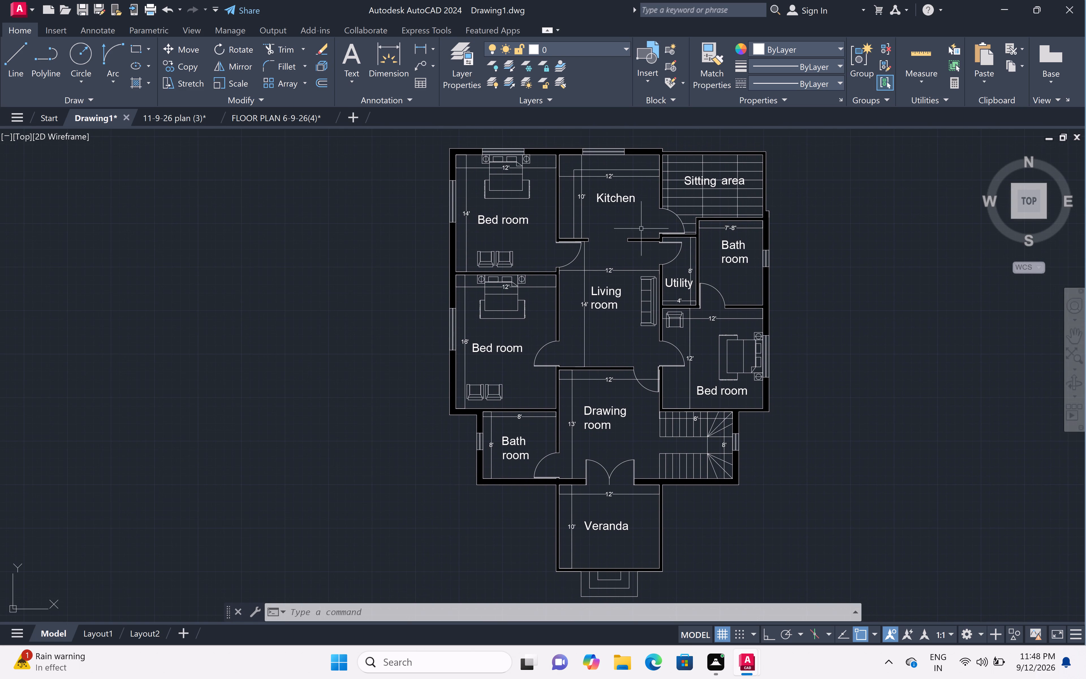
click(625, 47)
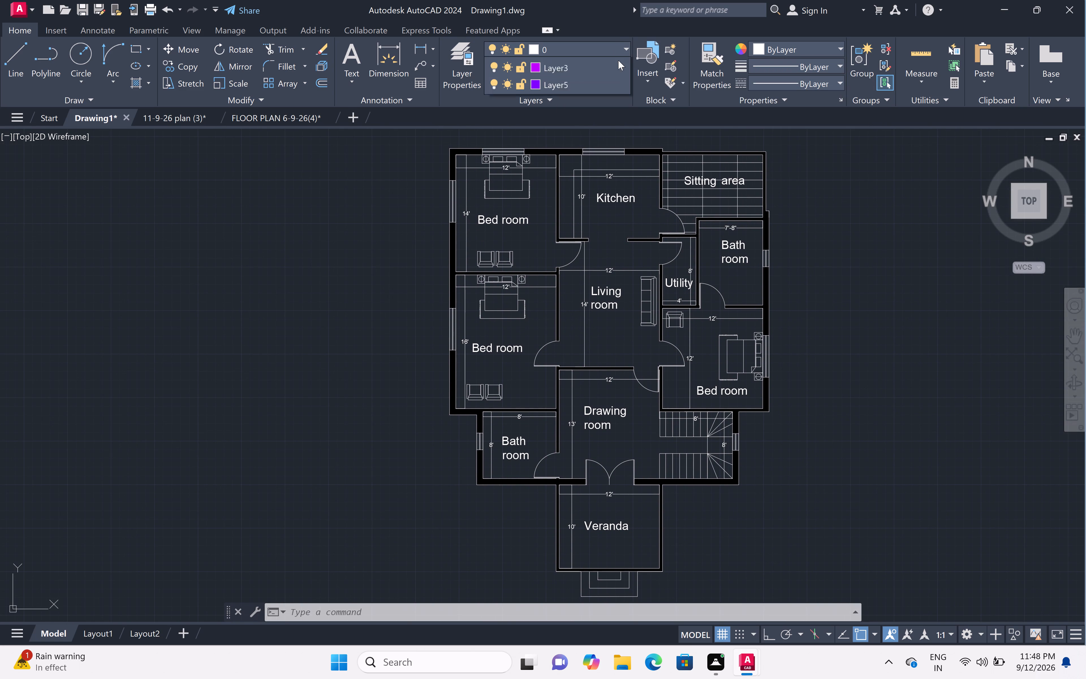
drag(411, 212, 411, 205)
drag(411, 198, 414, 183)
Add a vertical linear dimension along the full inner depth of the bath room beside the utility, placed just inside its window wall.
double_click(432, 46)
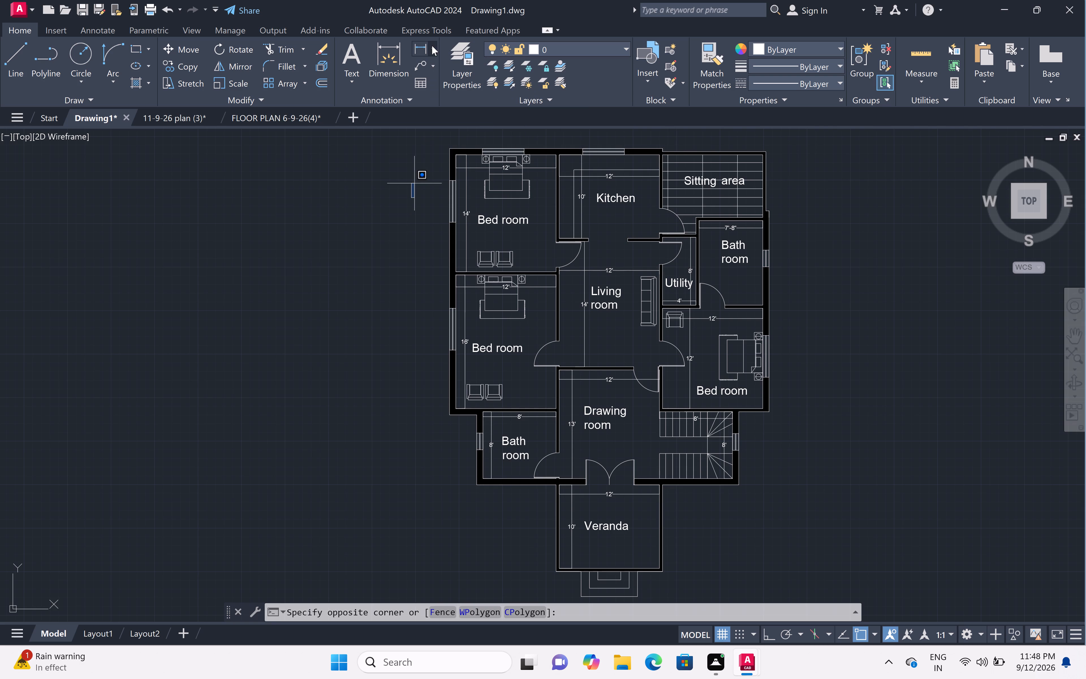
double_click(432, 49)
click(432, 47)
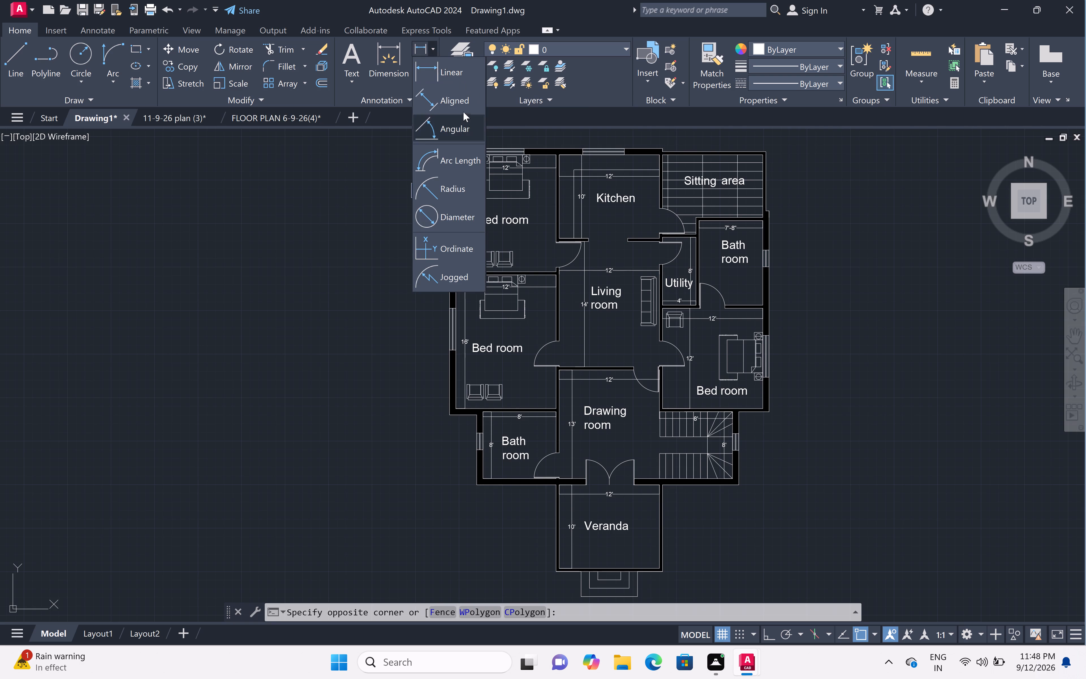
click(470, 77)
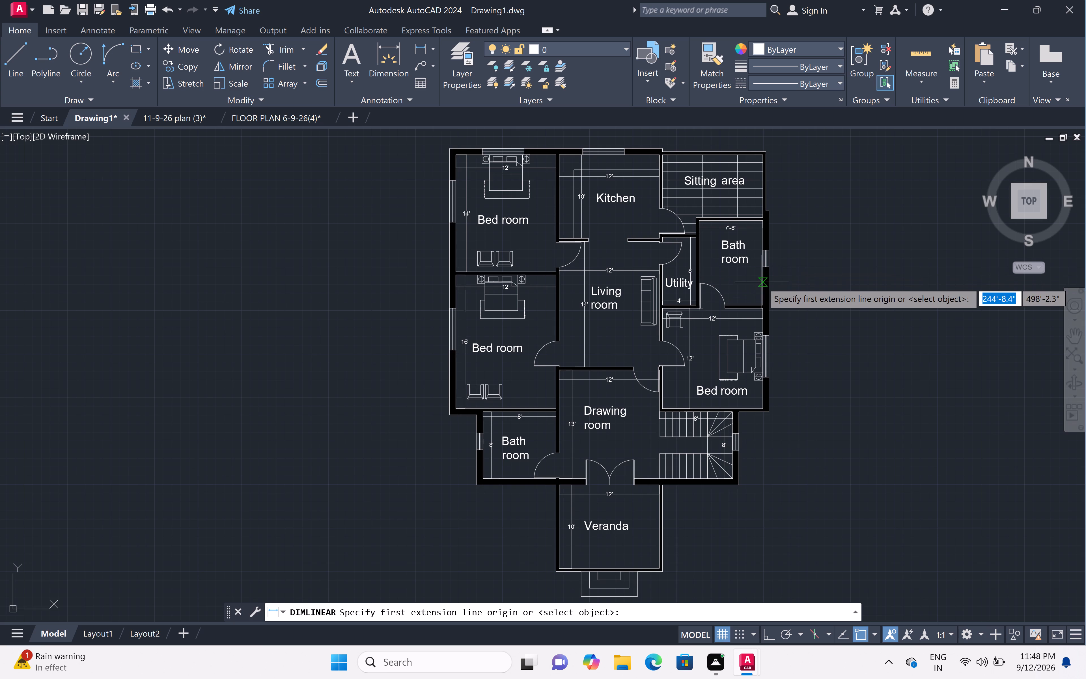
middle_drag(752, 290, 737, 300)
scroll(745, 281, up, 2)
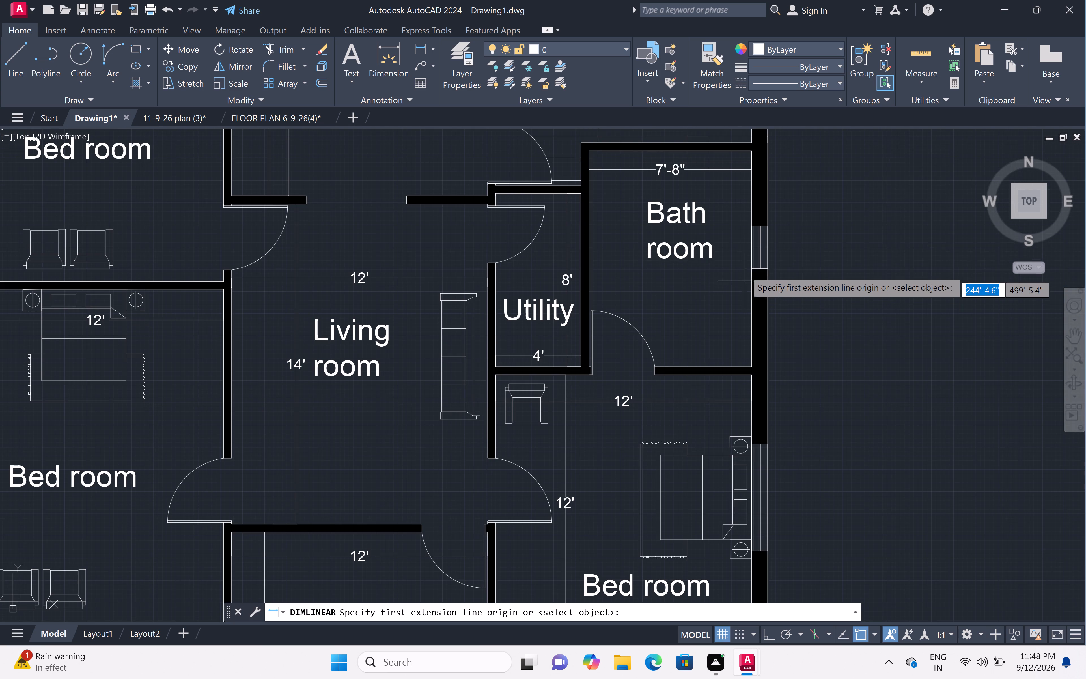
click(750, 150)
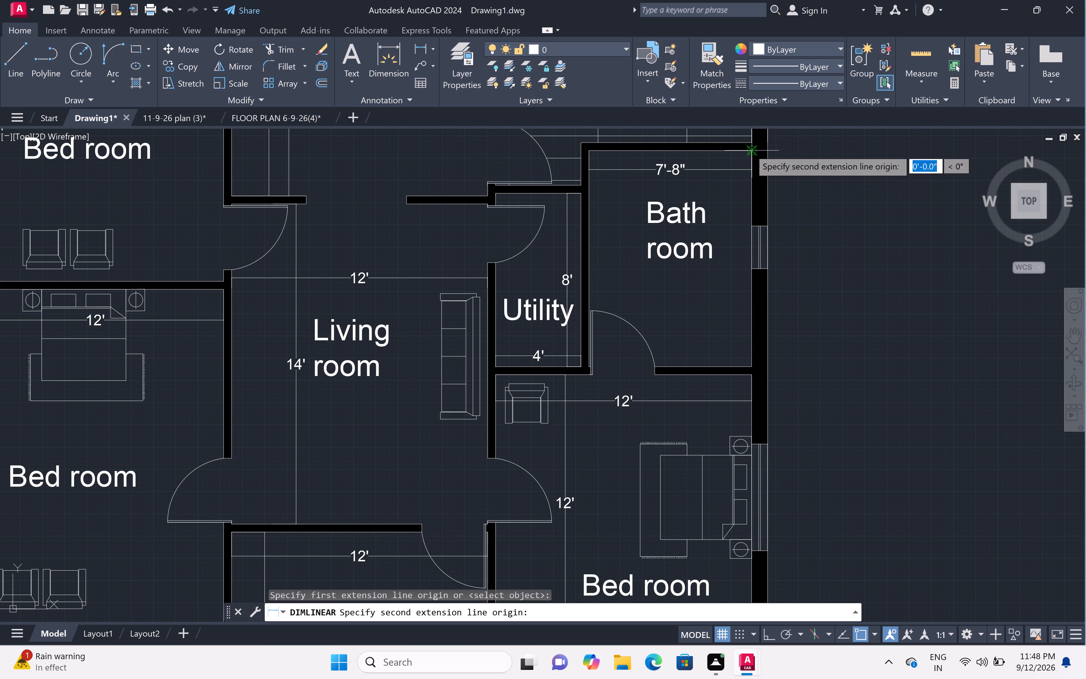
click(749, 366)
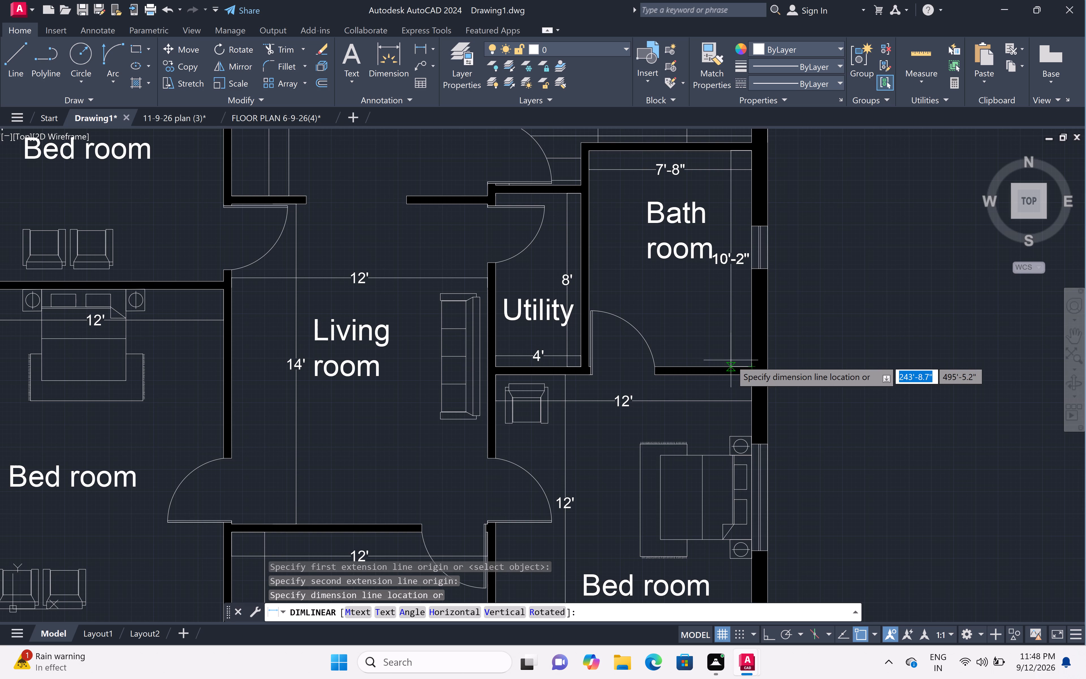
click(731, 360)
Override the text of that bath room's vertical depth dimension with 10'.
scroll(732, 254, up, 2)
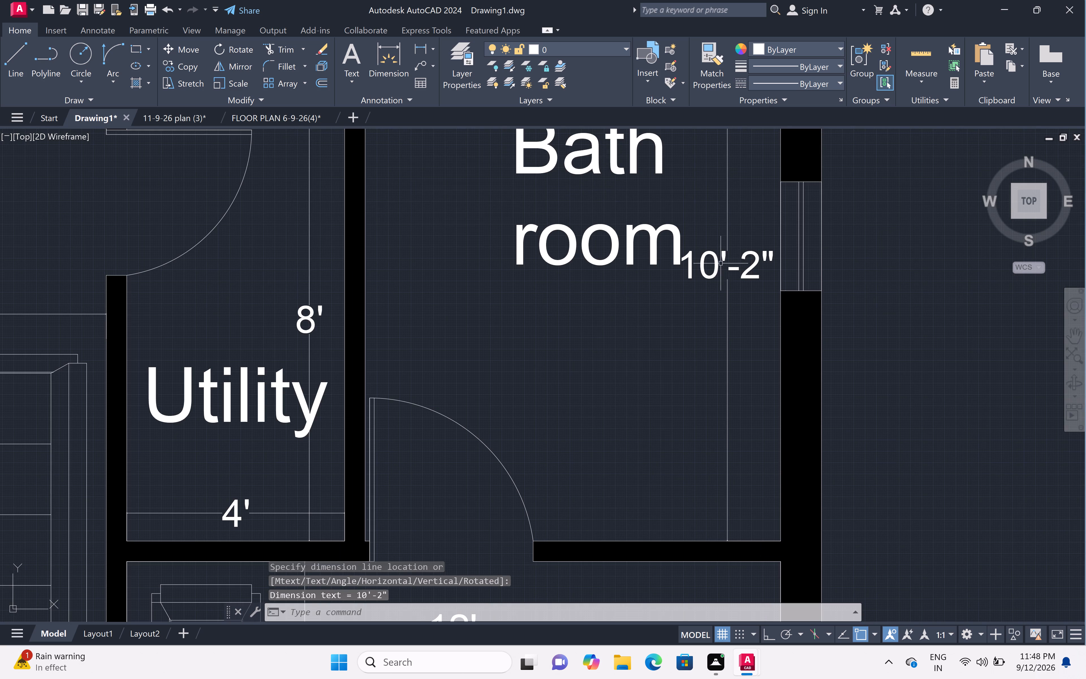
triple_click(719, 265)
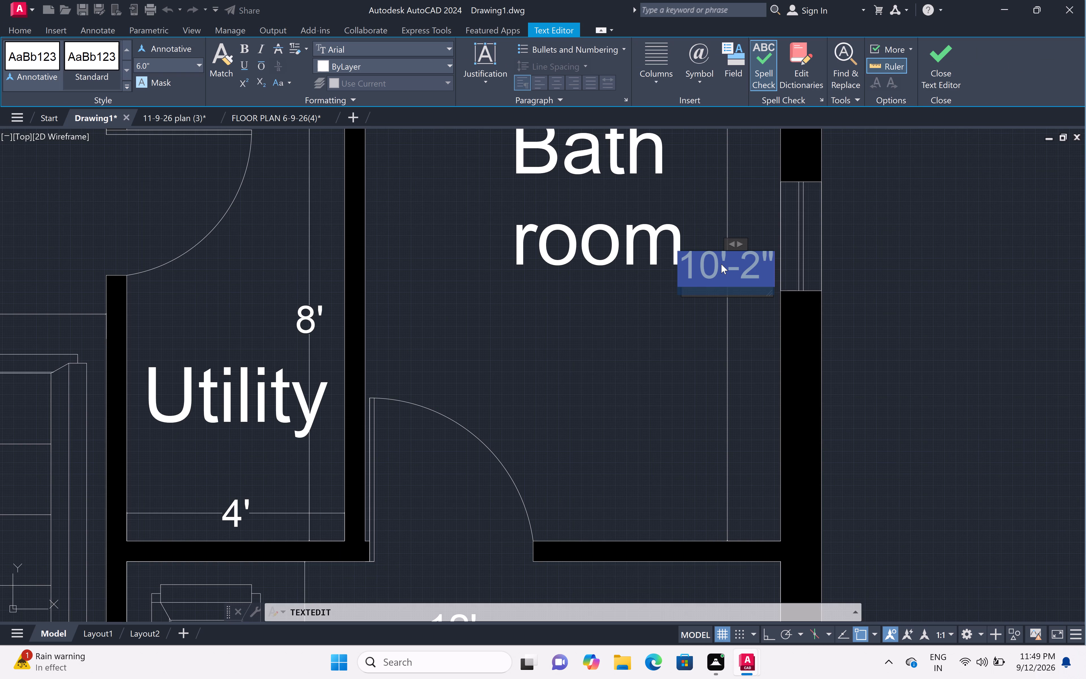
key(BackSpace)
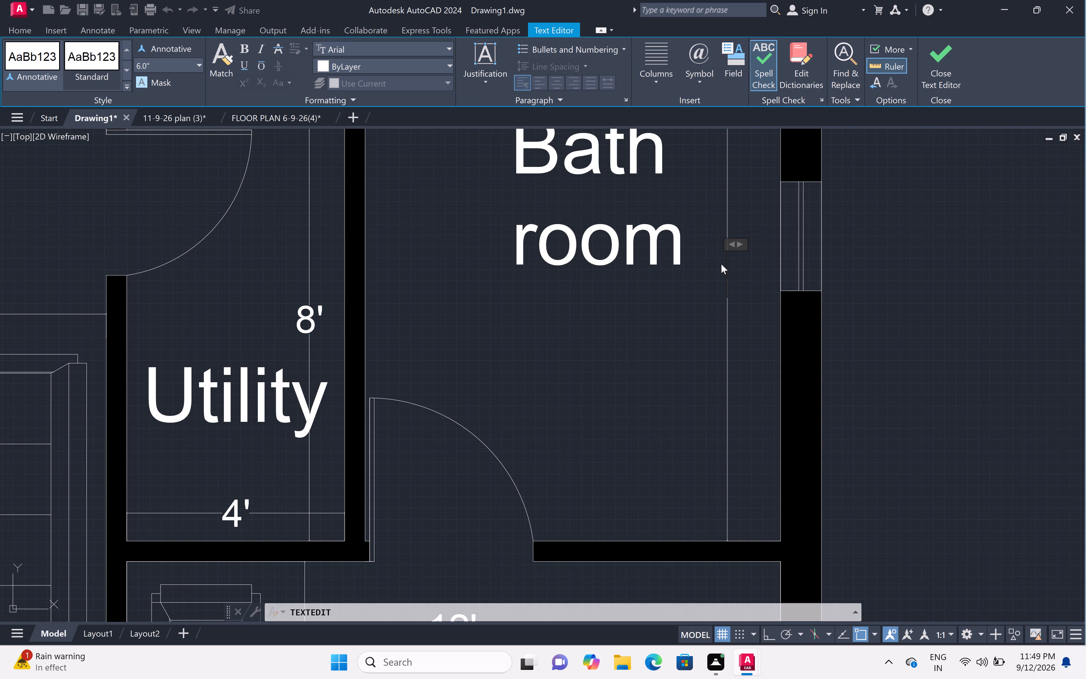
text(10)
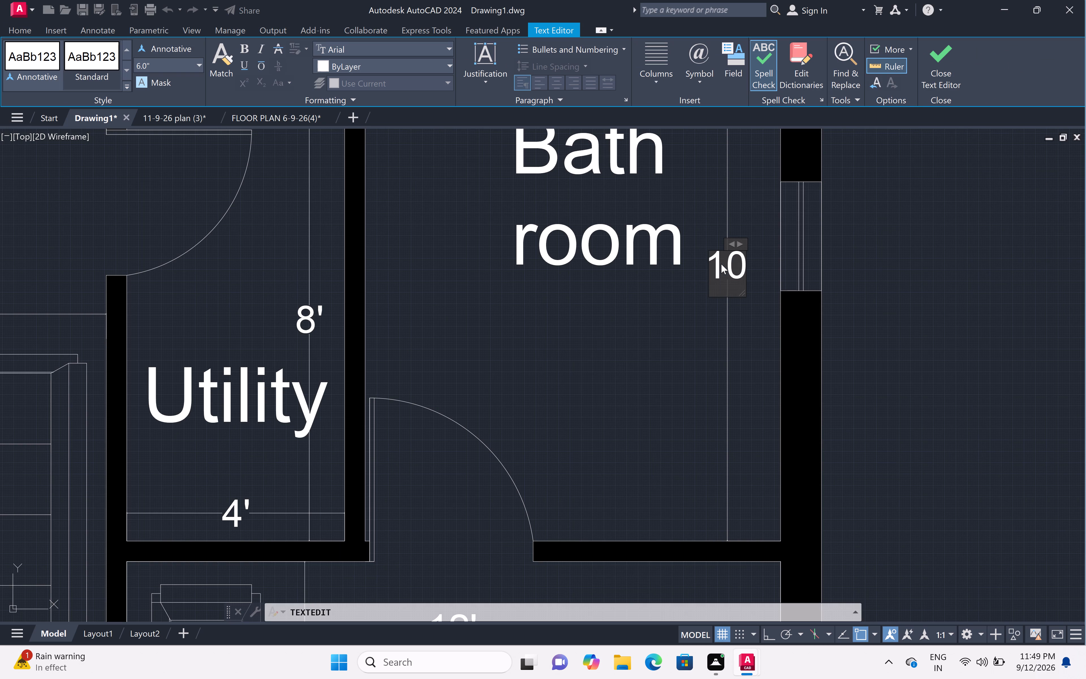
key(apostrophe)
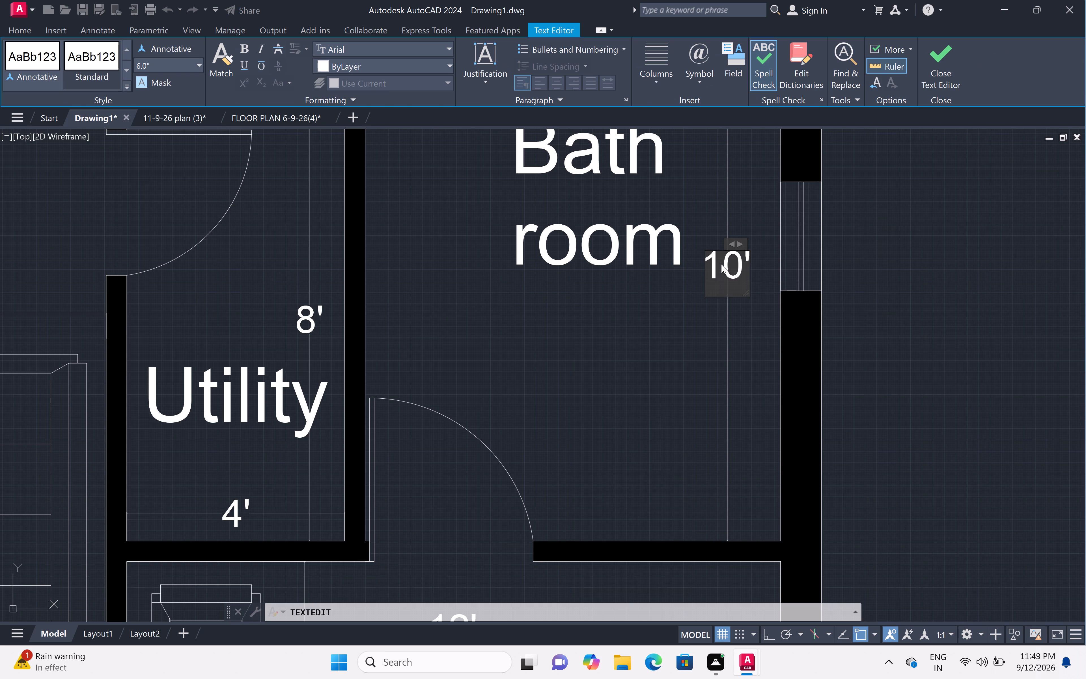
click(694, 325)
click(694, 323)
scroll(687, 283, down, 1)
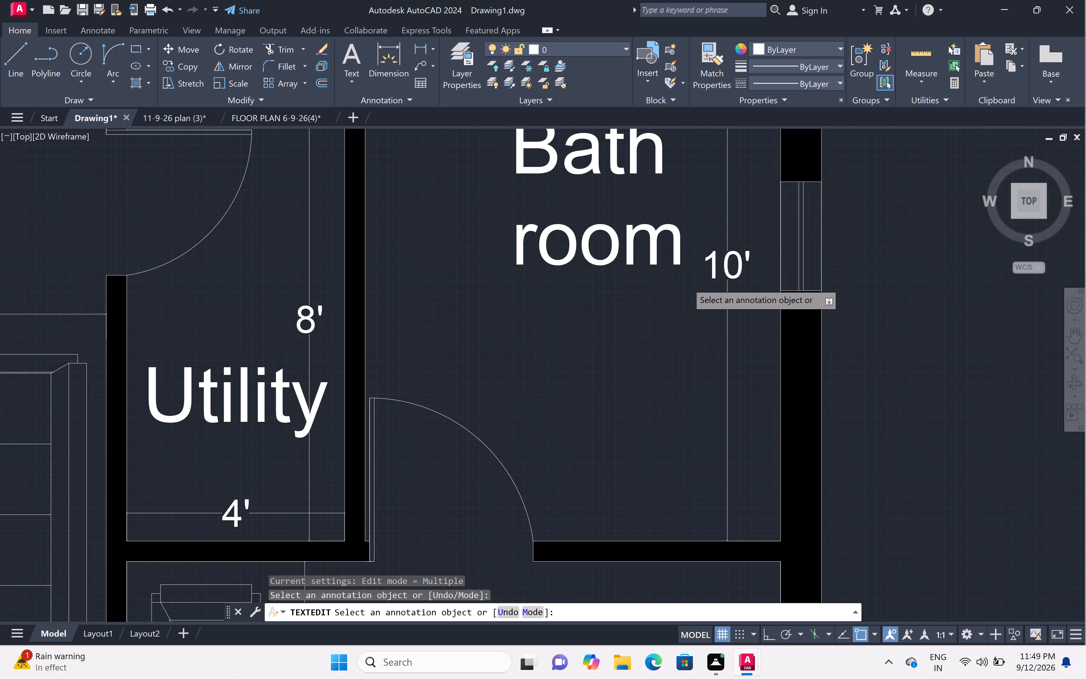
scroll(687, 283, down, 3)
key(Escape)
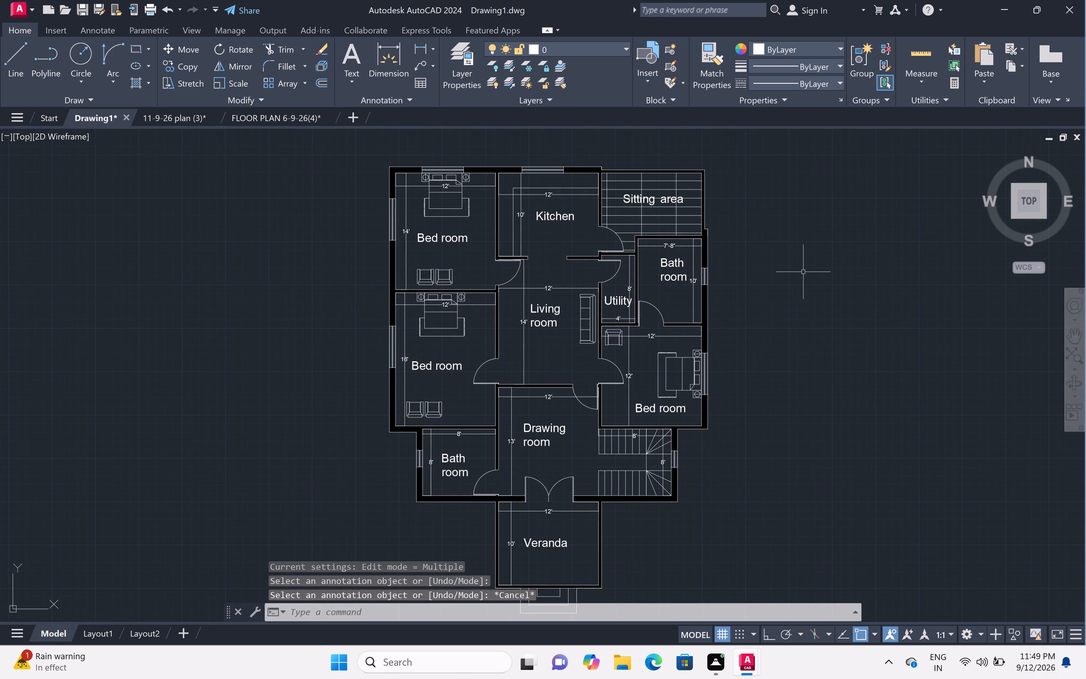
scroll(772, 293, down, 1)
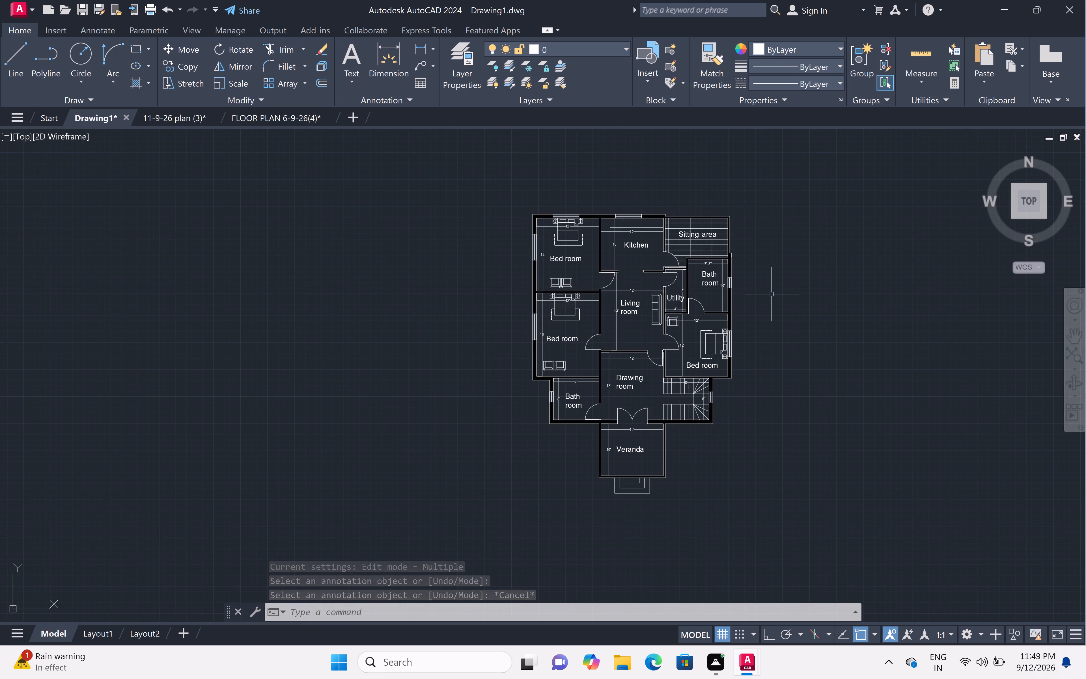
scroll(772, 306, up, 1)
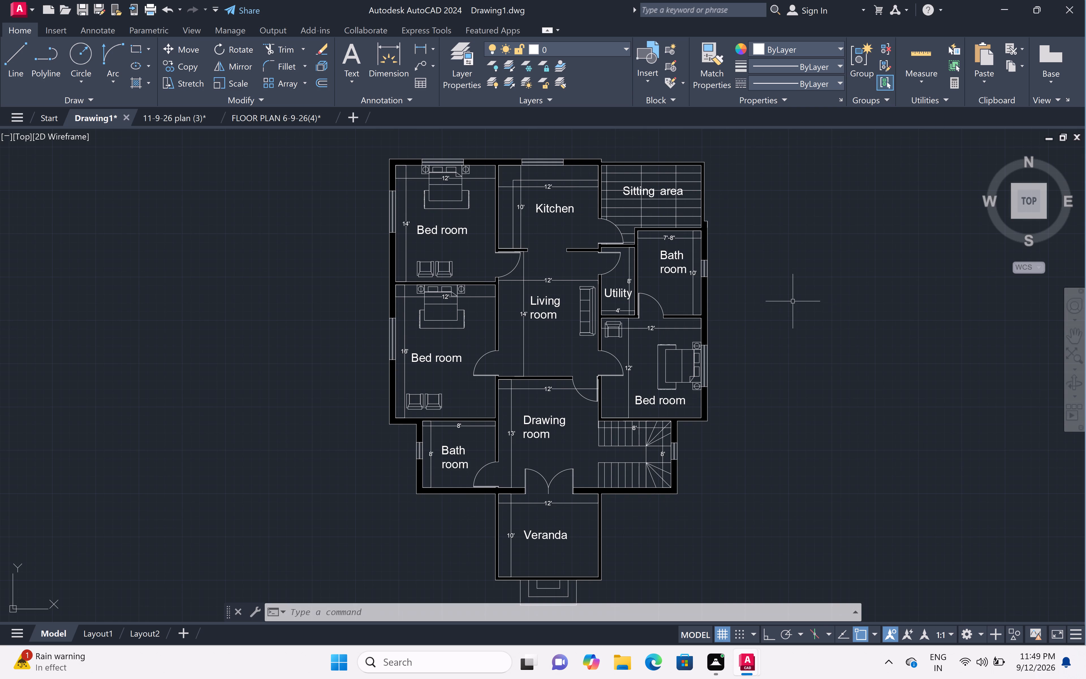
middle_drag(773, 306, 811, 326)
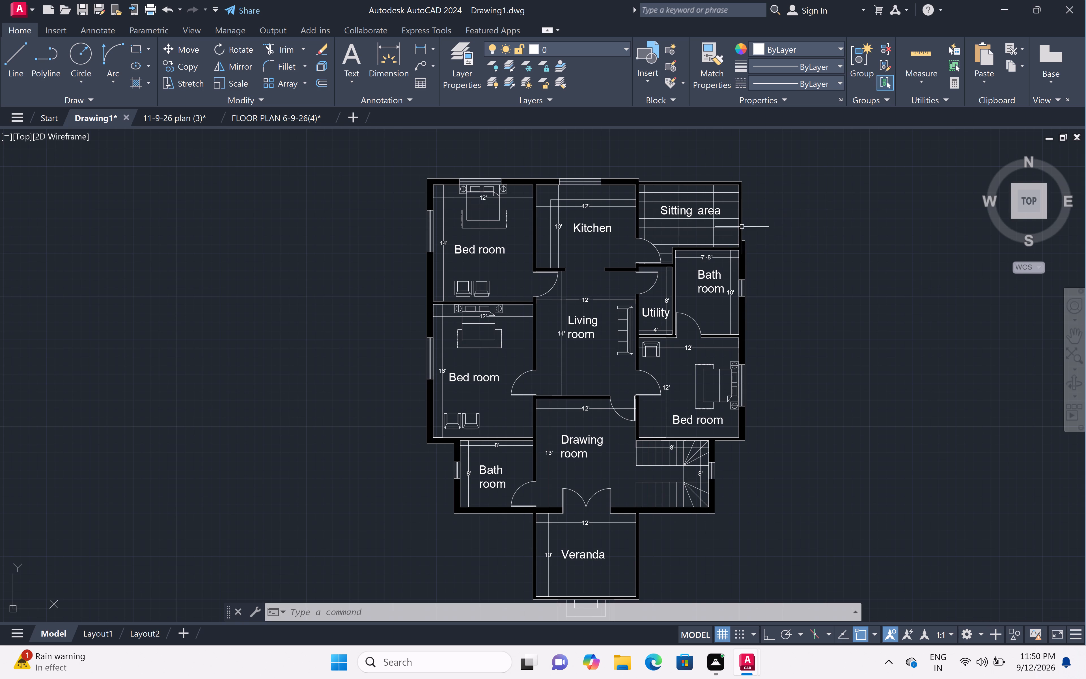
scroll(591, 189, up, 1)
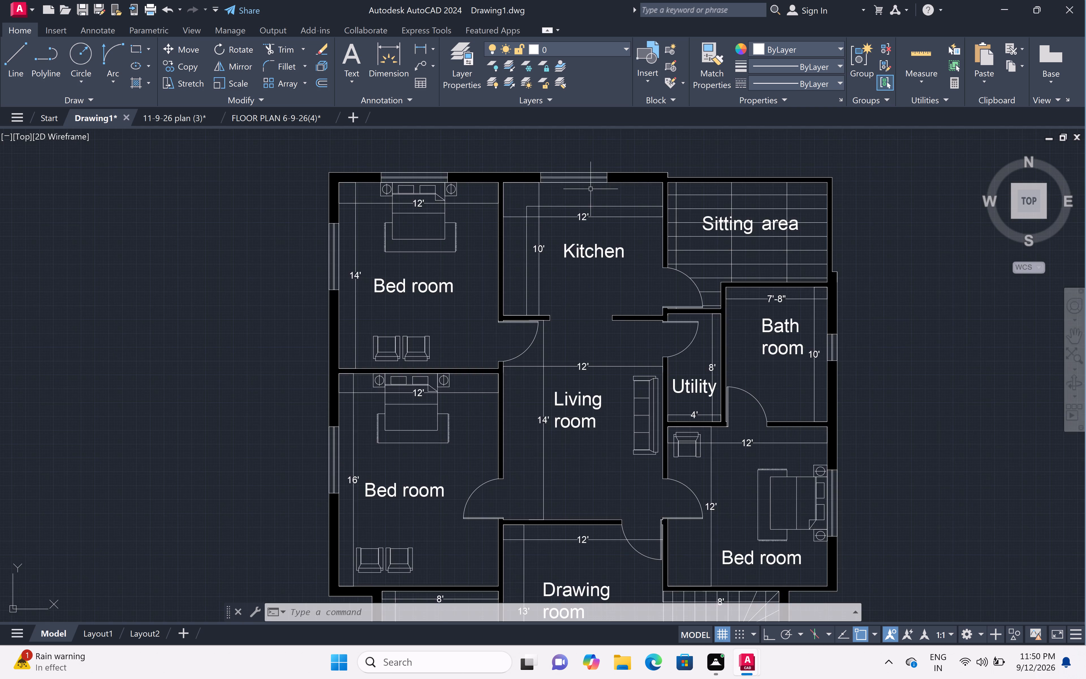
Examine the dimensioned floor plan room by room, from the kitchen and bedrooms to the bath room and living room.
scroll(591, 189, up, 1)
middle_drag(591, 190, 592, 224)
scroll(592, 223, up, 1)
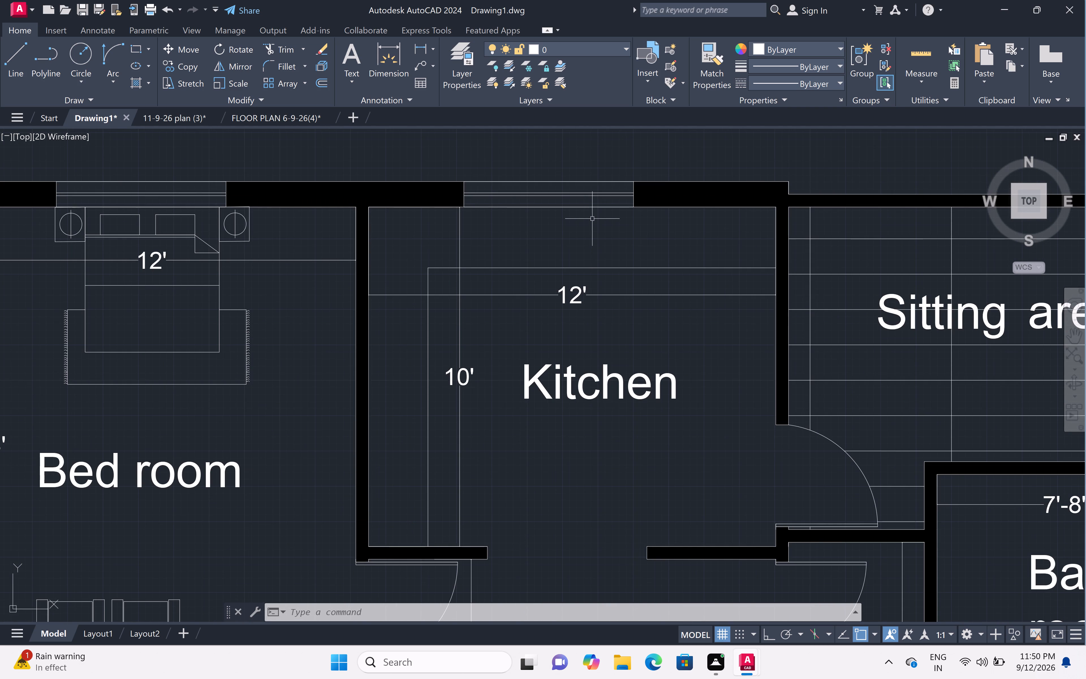
scroll(592, 219, down, 4)
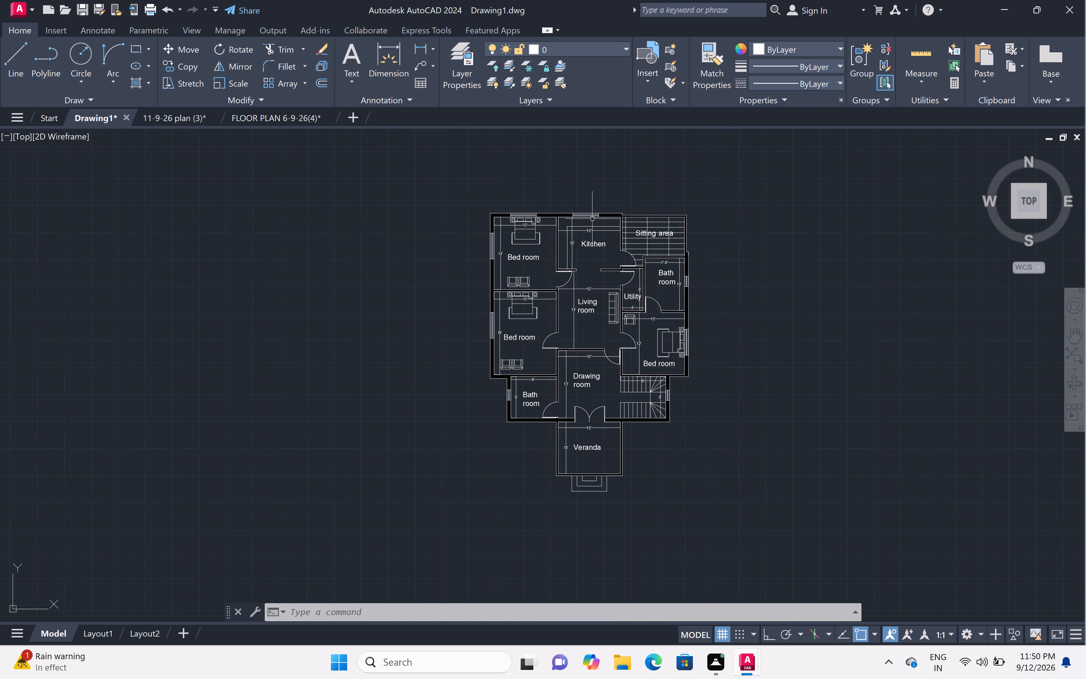
scroll(596, 292, up, 4)
scroll(598, 282, down, 3)
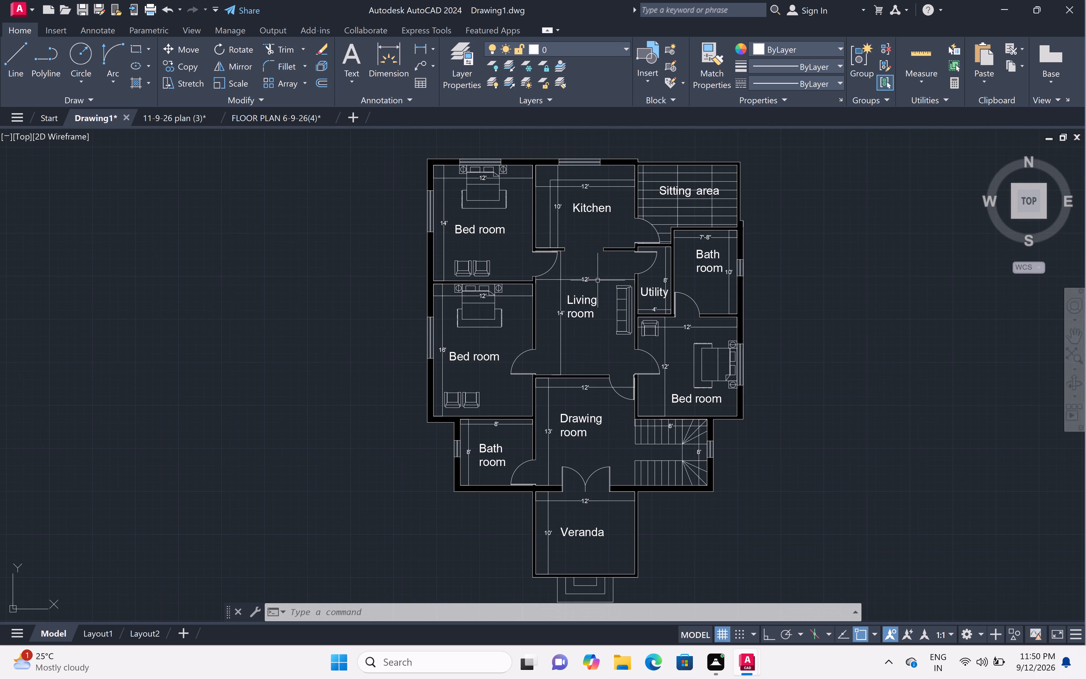
middle_drag(598, 268, 599, 288)
scroll(599, 288, up, 1)
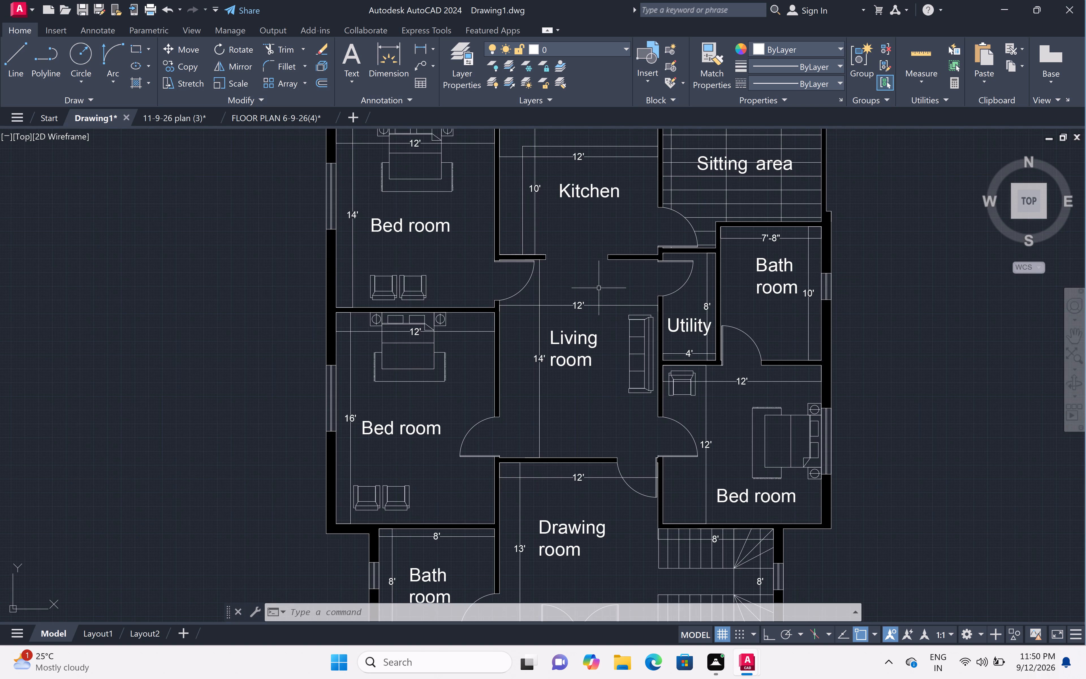
middle_drag(599, 288, 592, 336)
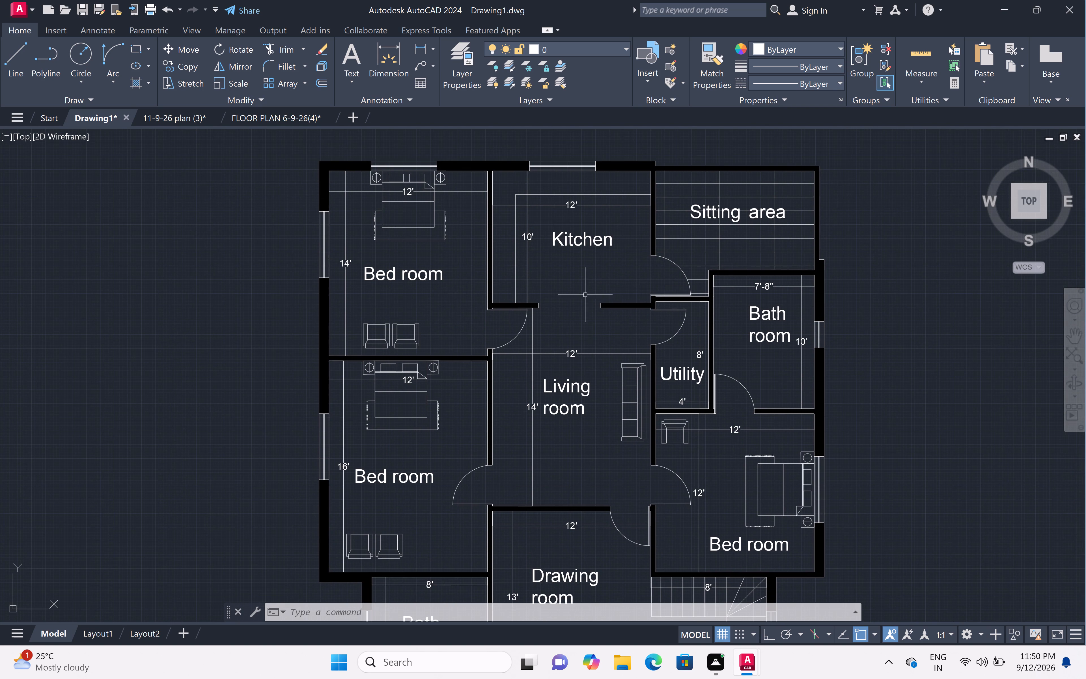
middle_drag(581, 276, 581, 294)
scroll(580, 290, up, 1)
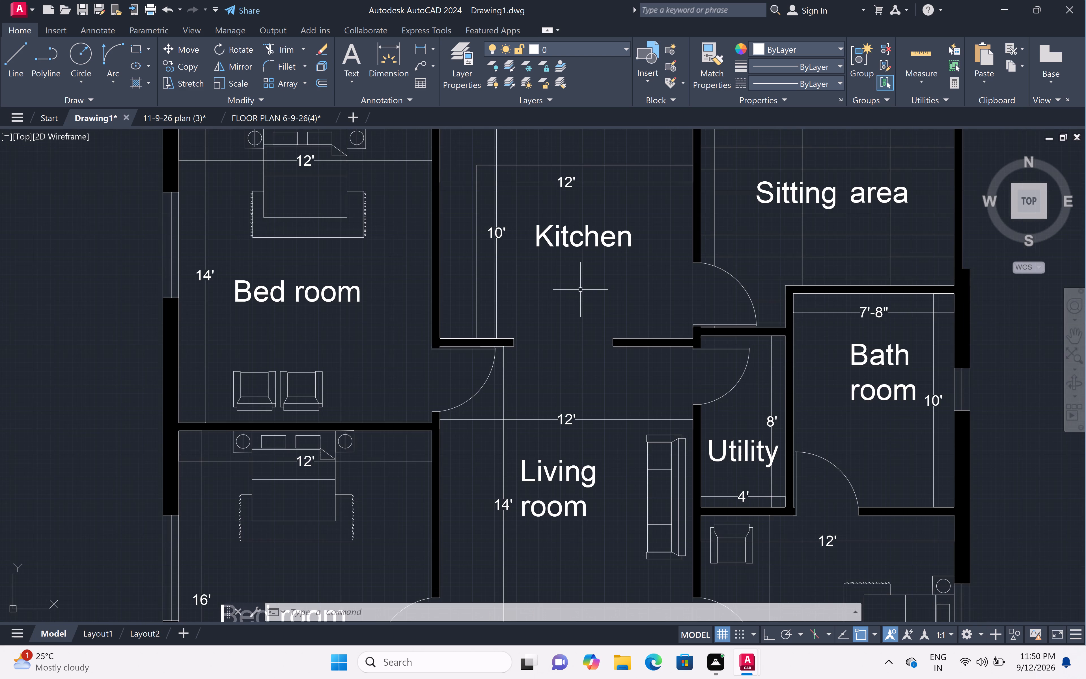
middle_drag(580, 290, 581, 323)
scroll(581, 323, down, 1)
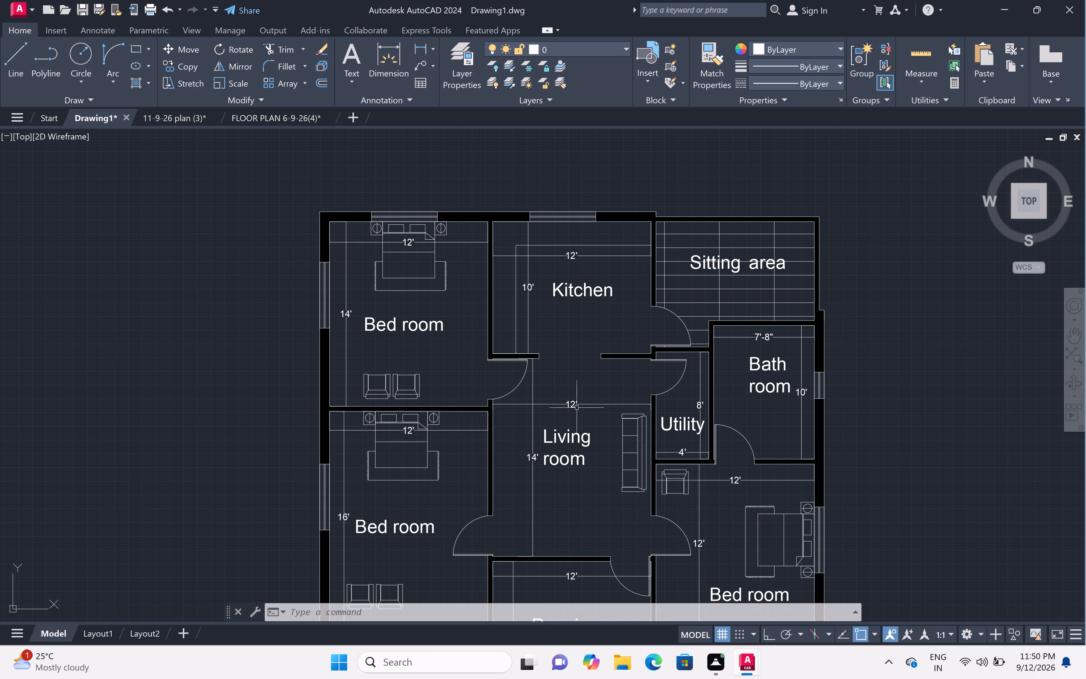
scroll(625, 278, down, 2)
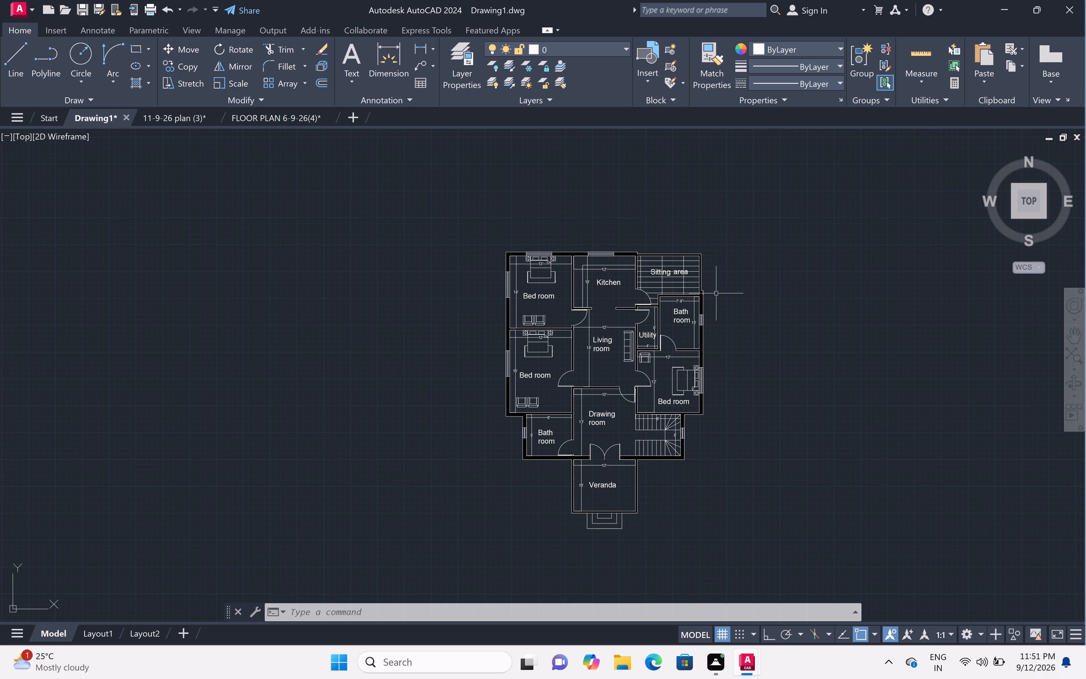
scroll(701, 298, up, 5)
scroll(701, 297, down, 1)
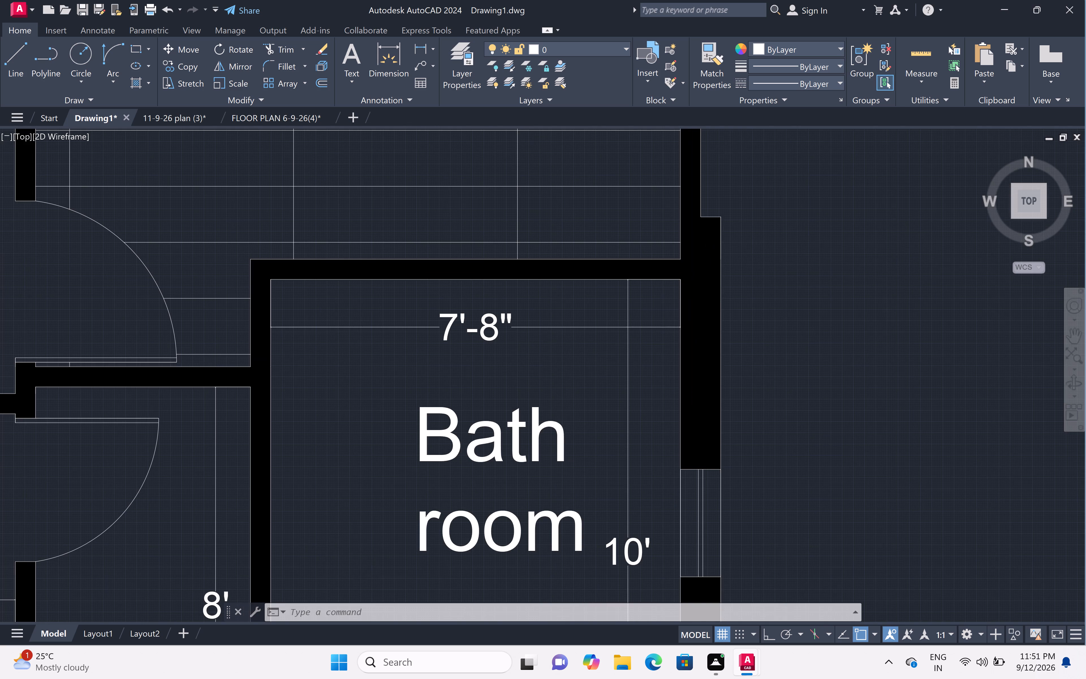
scroll(701, 297, down, 3)
key(Escape)
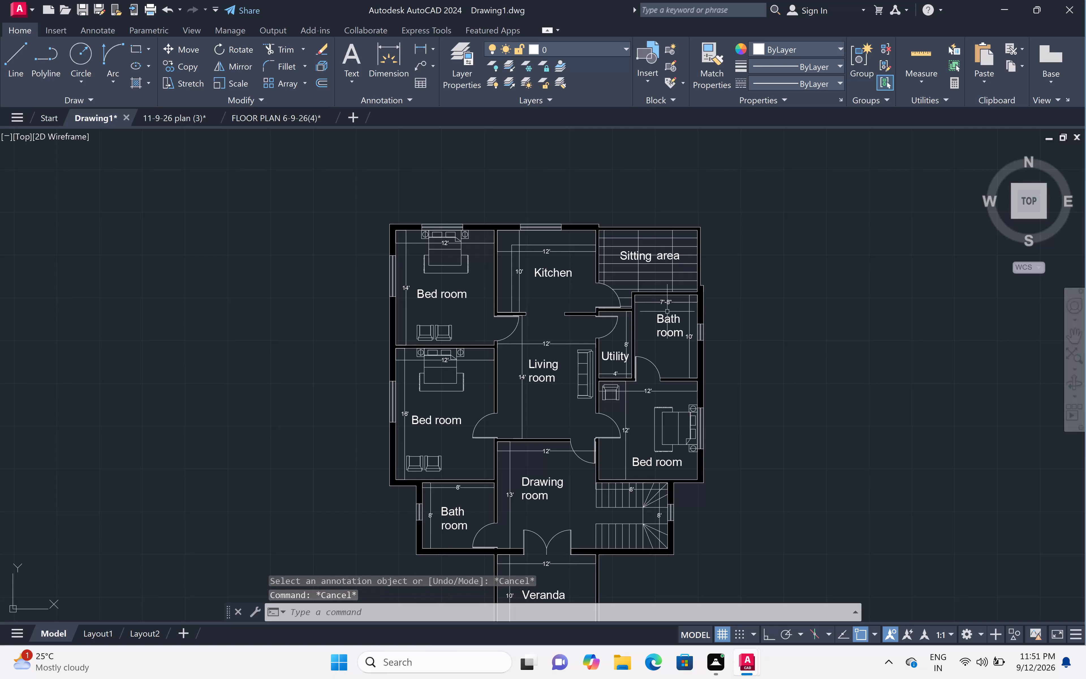
scroll(510, 331, up, 5)
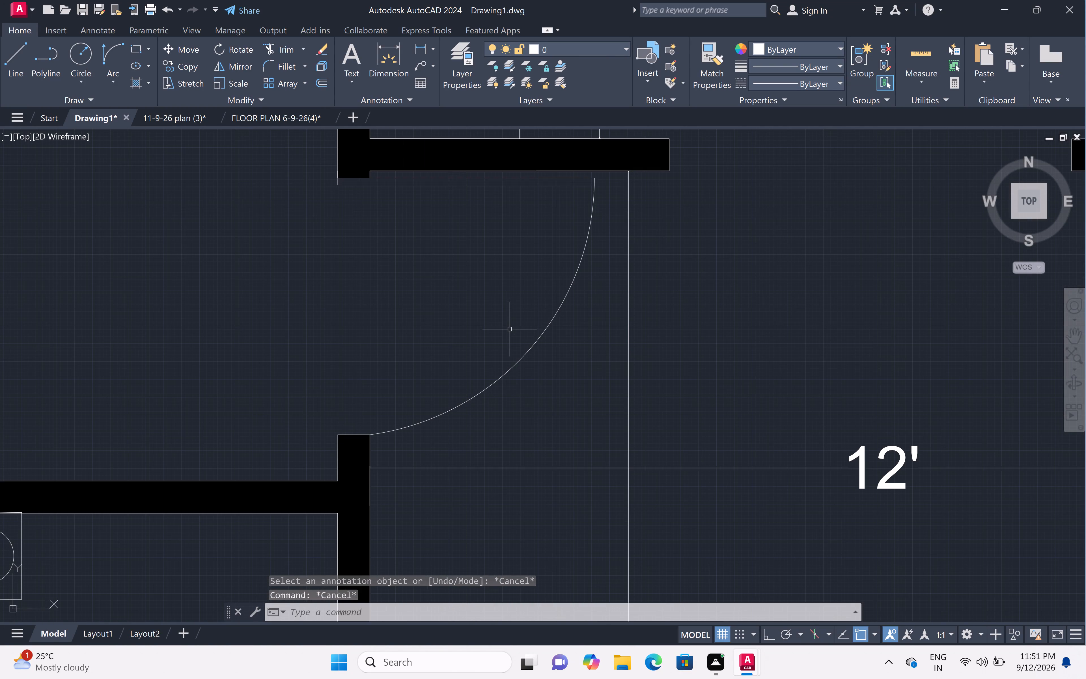
scroll(510, 328, down, 4)
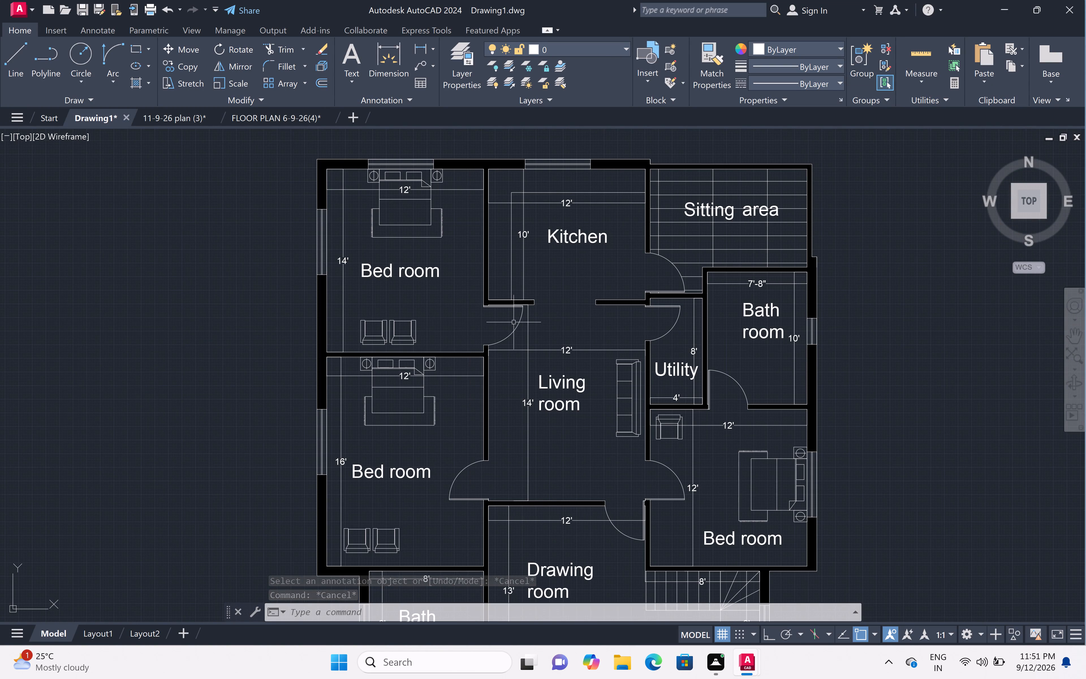
scroll(391, 345, up, 4)
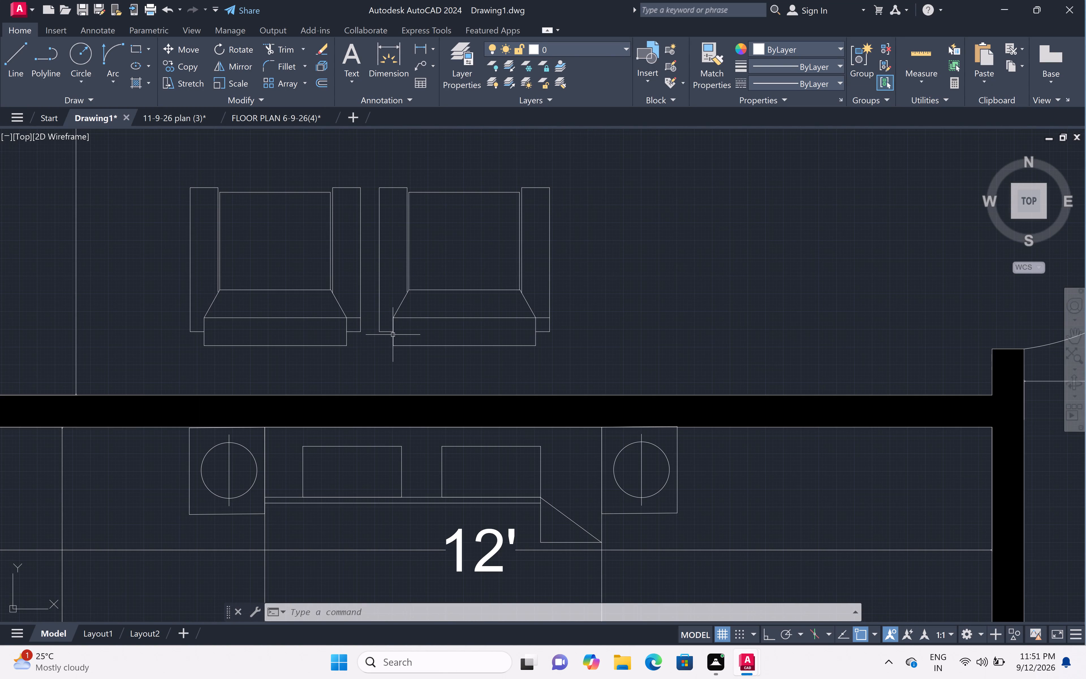
scroll(393, 335, down, 2)
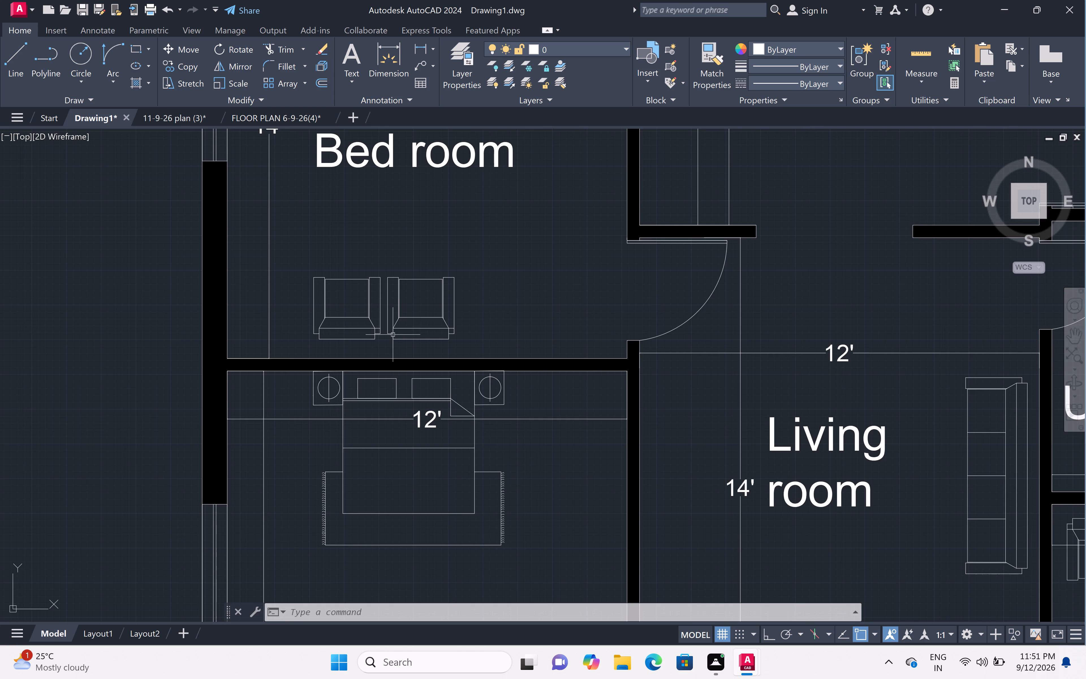
scroll(393, 335, down, 3)
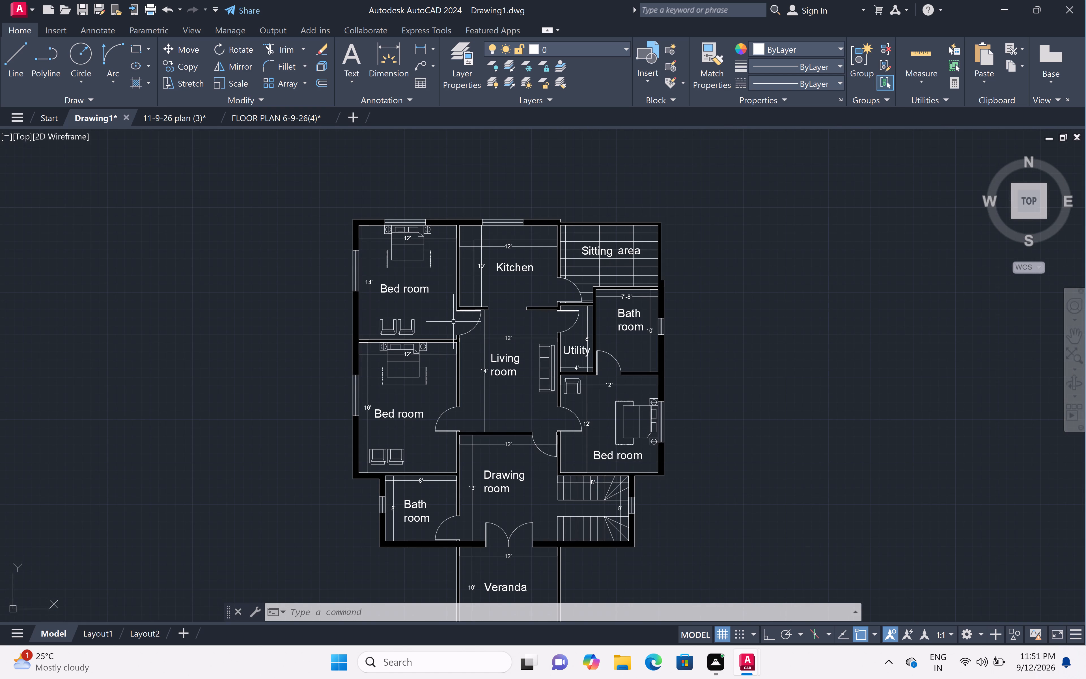
Switch to the 11-9-26 plan (3) drawing and copy its kitchen sink and stove blocks to the clipboard.
click(247, 114)
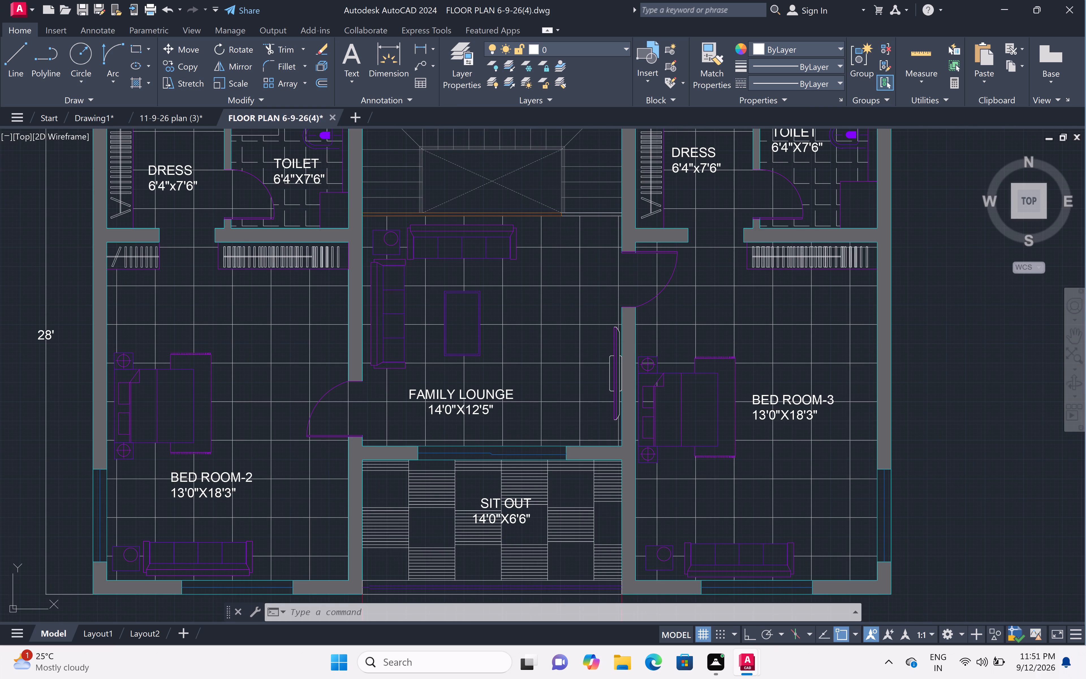
click(177, 119)
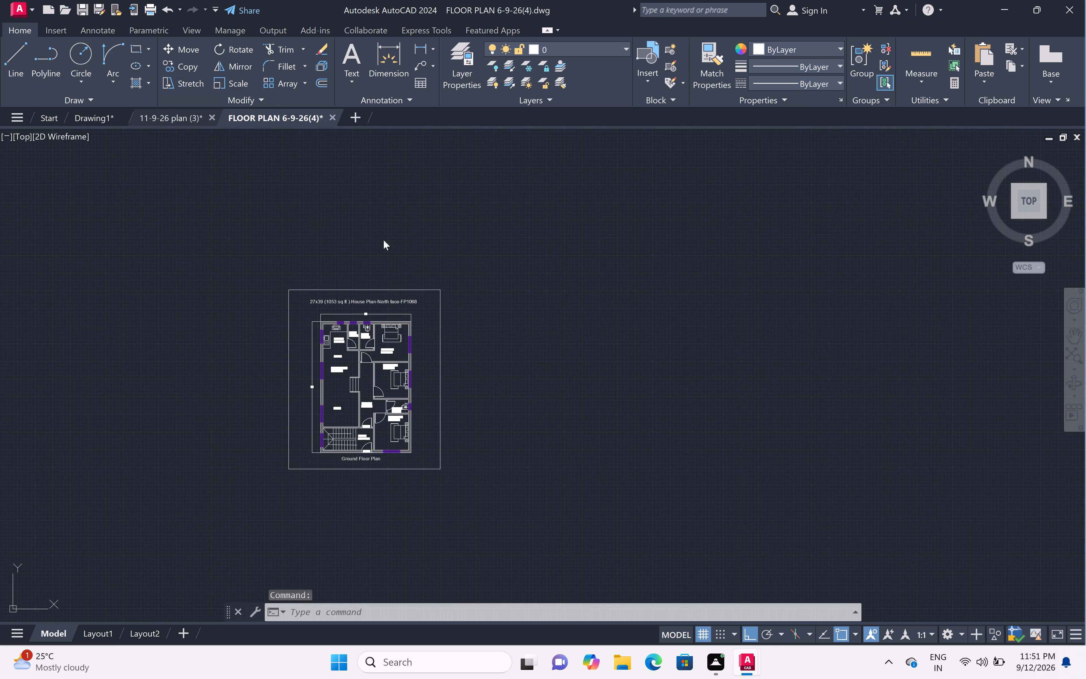
scroll(363, 388, up, 3)
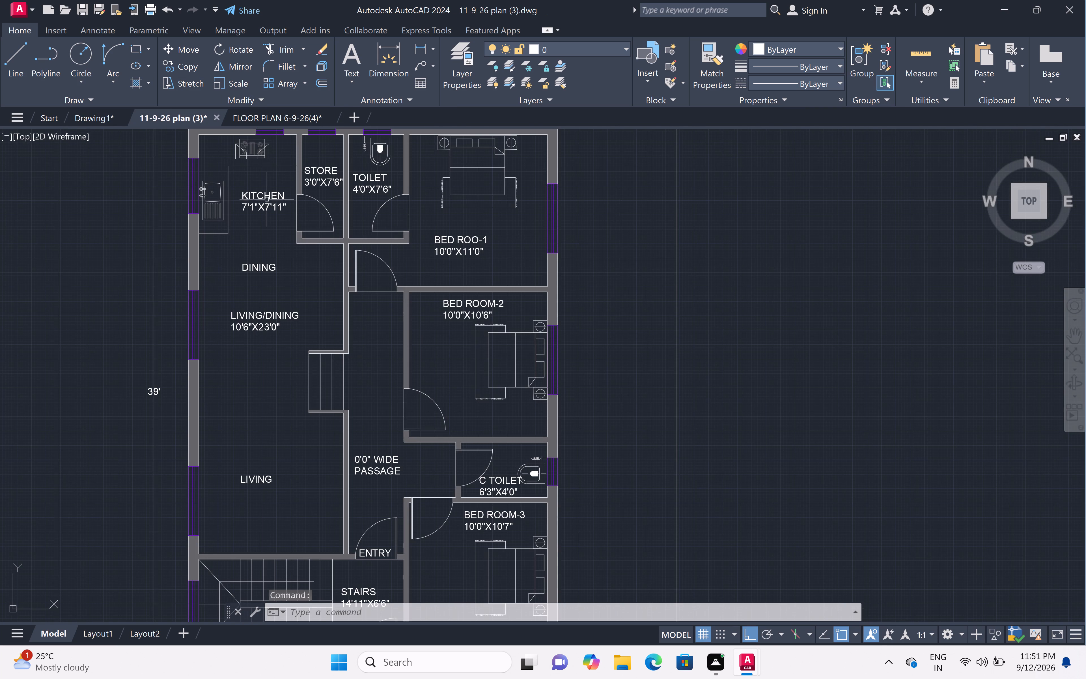
middle_drag(191, 162, 255, 241)
scroll(269, 265, up, 3)
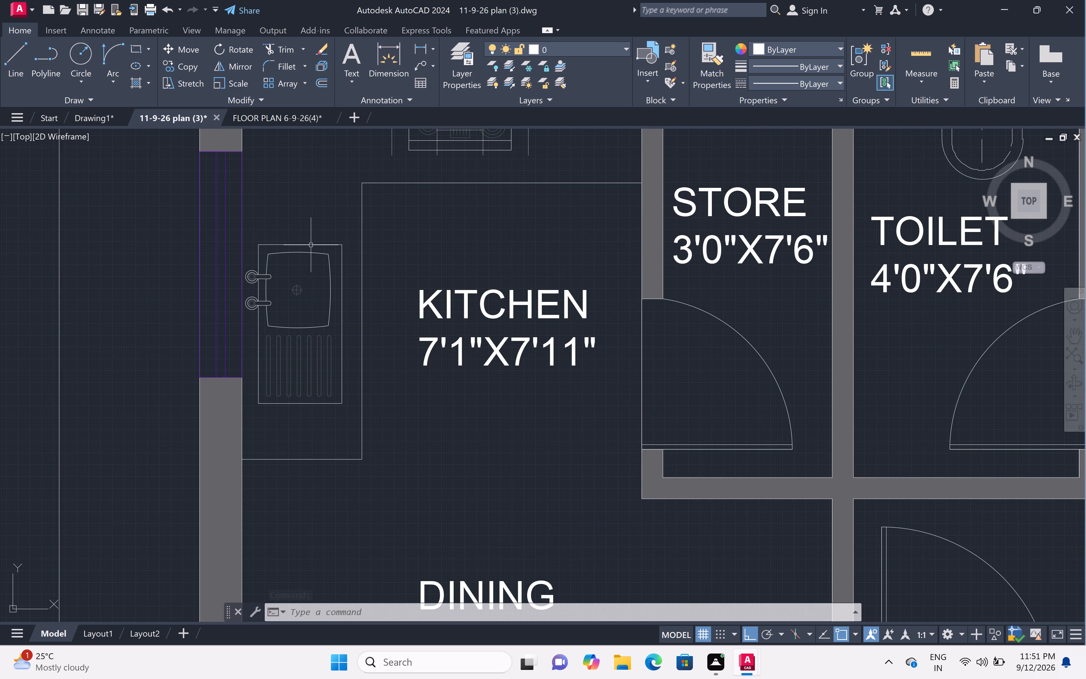
click(311, 245)
scroll(376, 166, down, 3)
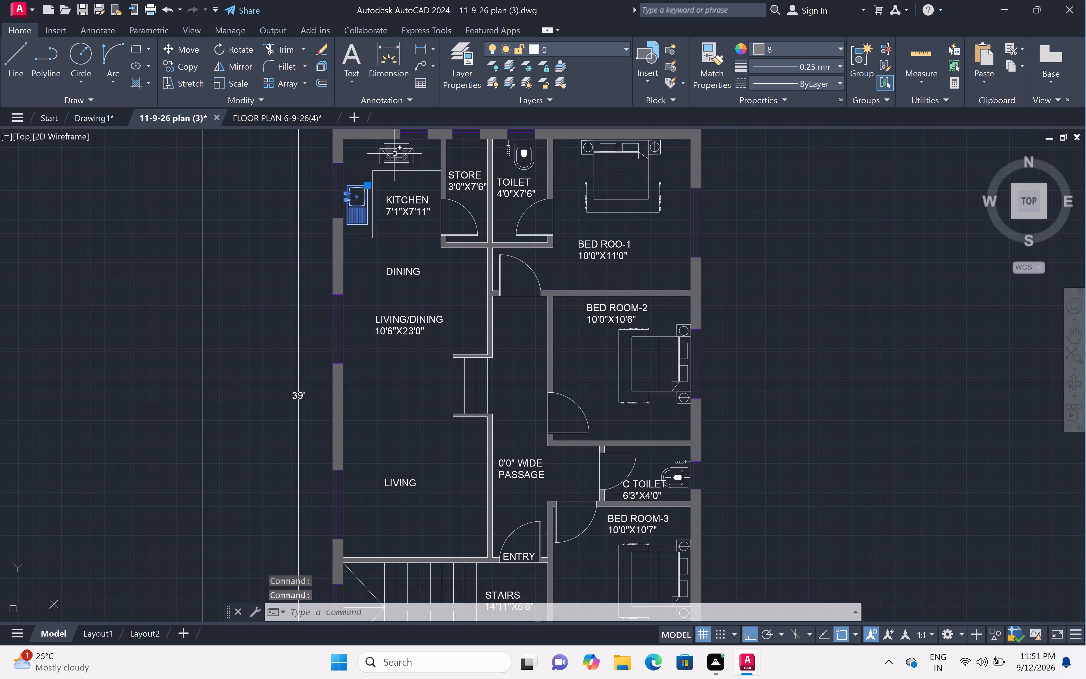
scroll(405, 147, up, 3)
click(402, 161)
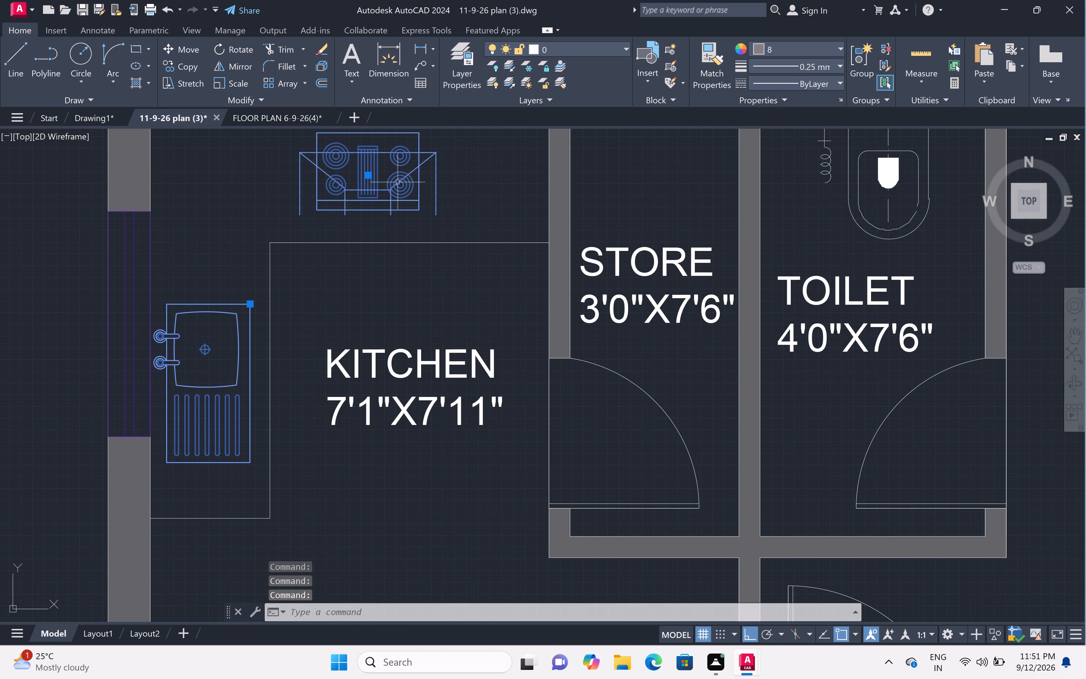
key(ctrl+c)
Switch back to Drawing1 and paste the sink and stove blocks in the empty space outside the upper bedroom's window wall.
click(98, 118)
key(ctrl+v)
key(ctrl+v)
key(ctrl+v)
key(ctrl+v)
key(ctrl+v)
key(ctrl+v)
key(ctrl+v)
key(ctrl+v)
key(ctrl+v)
key(ctrl+v)
key(ctrl+v)
key(ctrl+v)
key(ctrl+v)
key(ctrl+v)
key(ctrl+v)
key(ctrl+v)
key(ctrl+v)
key(ctrl+v)
key(ctrl+v)
key(ctrl+v)
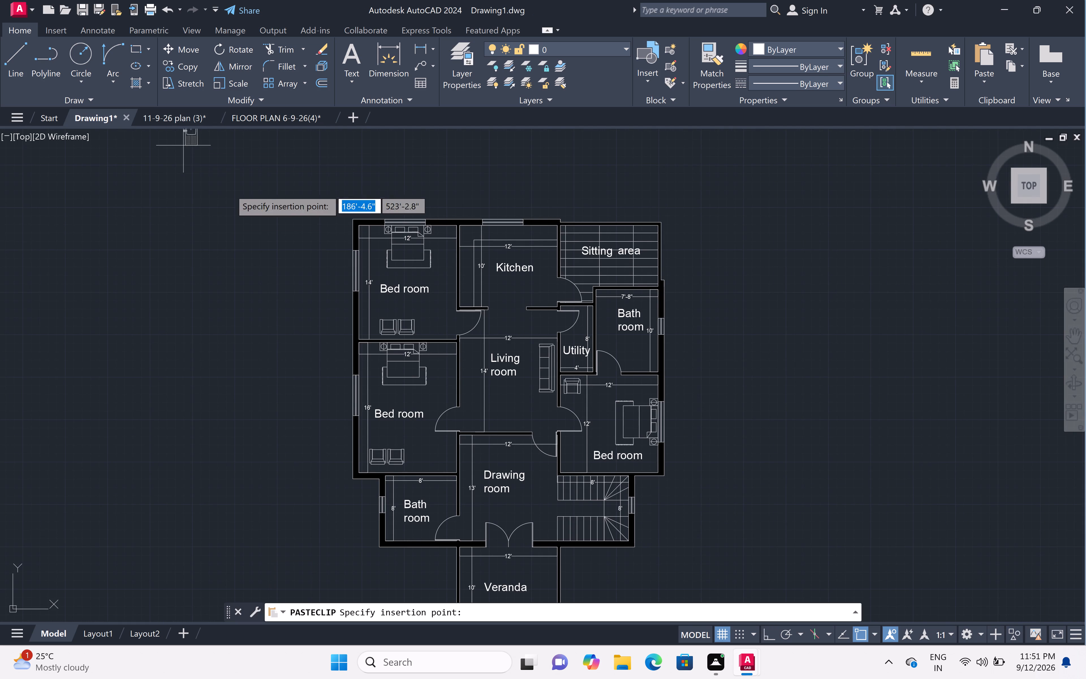
ctrl+click(220, 315)
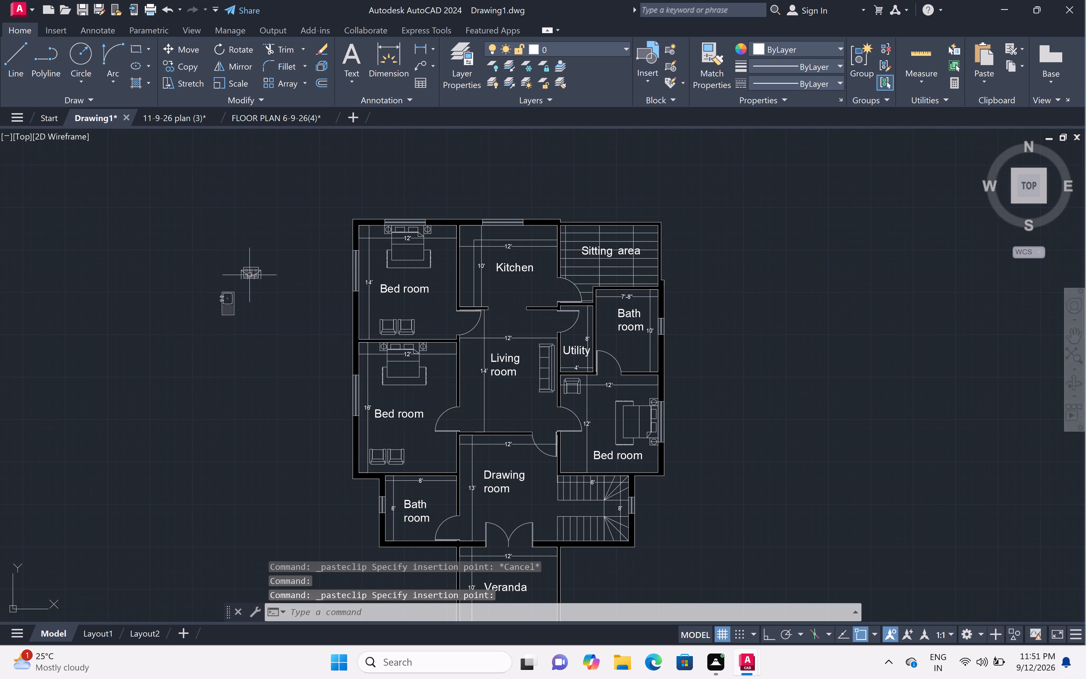
Copy the pasted stove by its back edge midpoint onto the kitchen counter, just inside the window wall.
scroll(246, 270, up, 4)
click(384, 236)
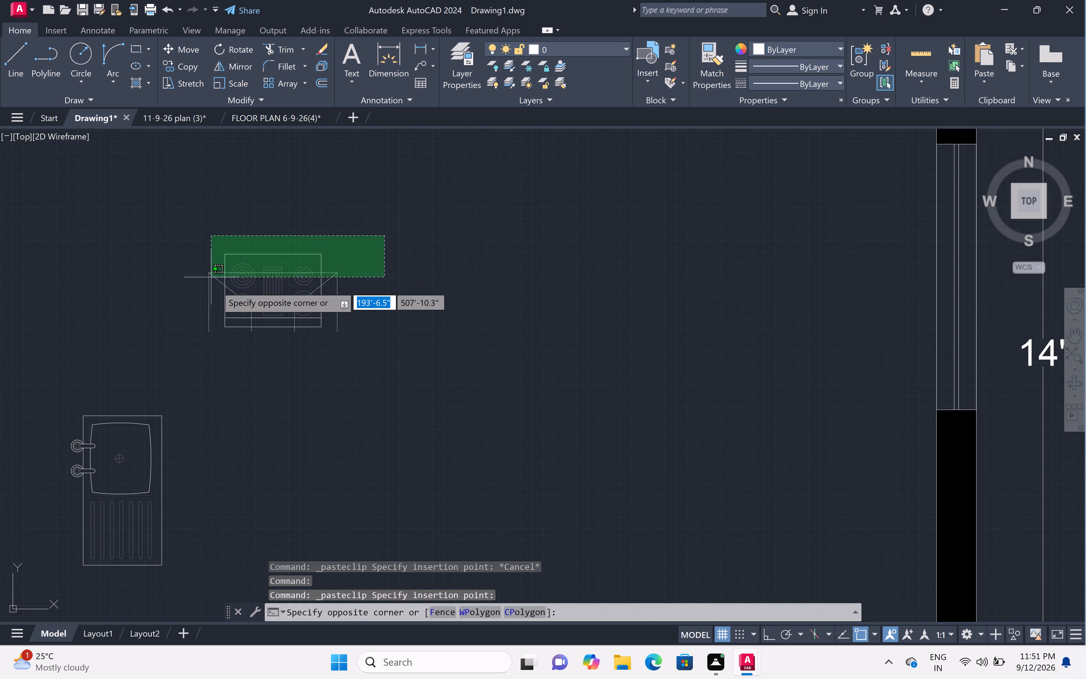
click(179, 340)
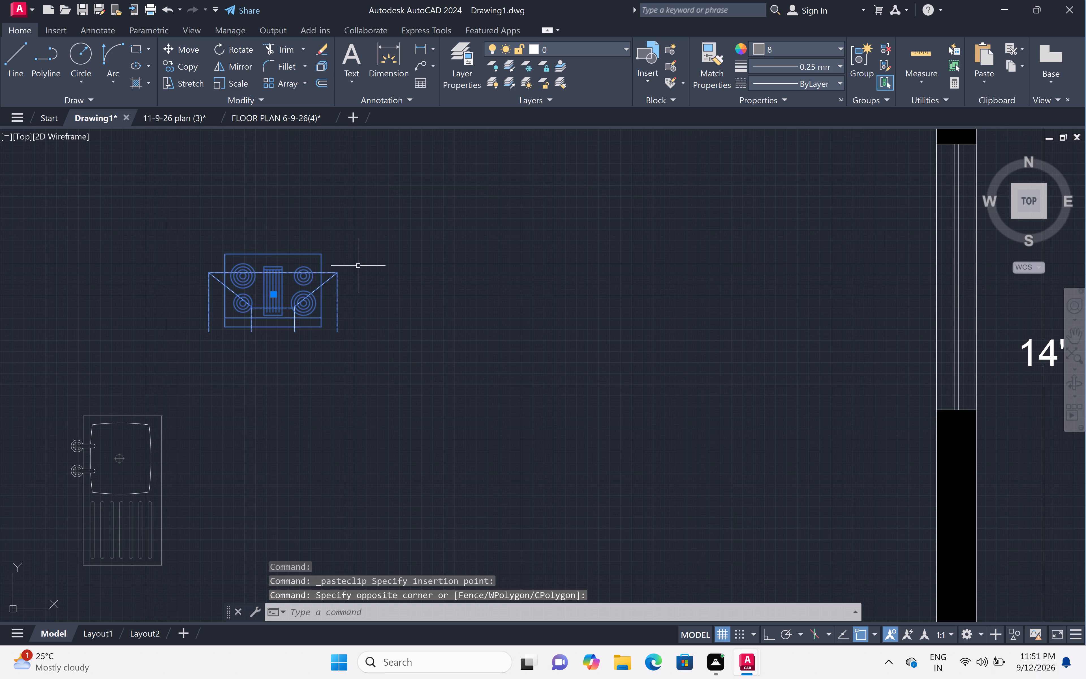
key(c)
text(o)
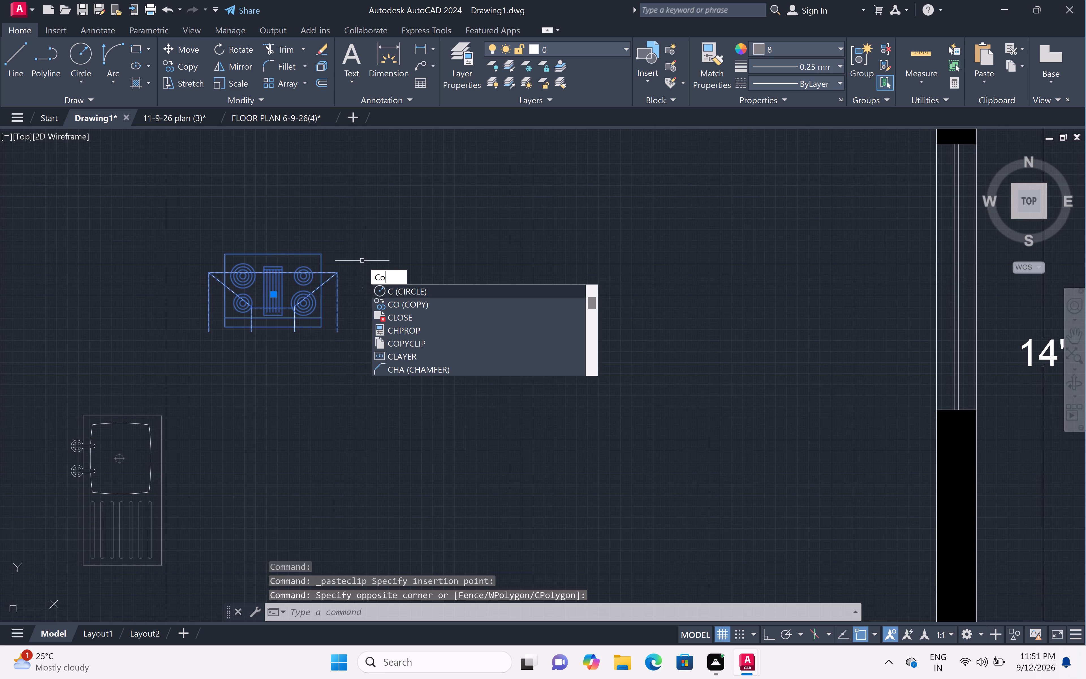
key(space)
click(275, 253)
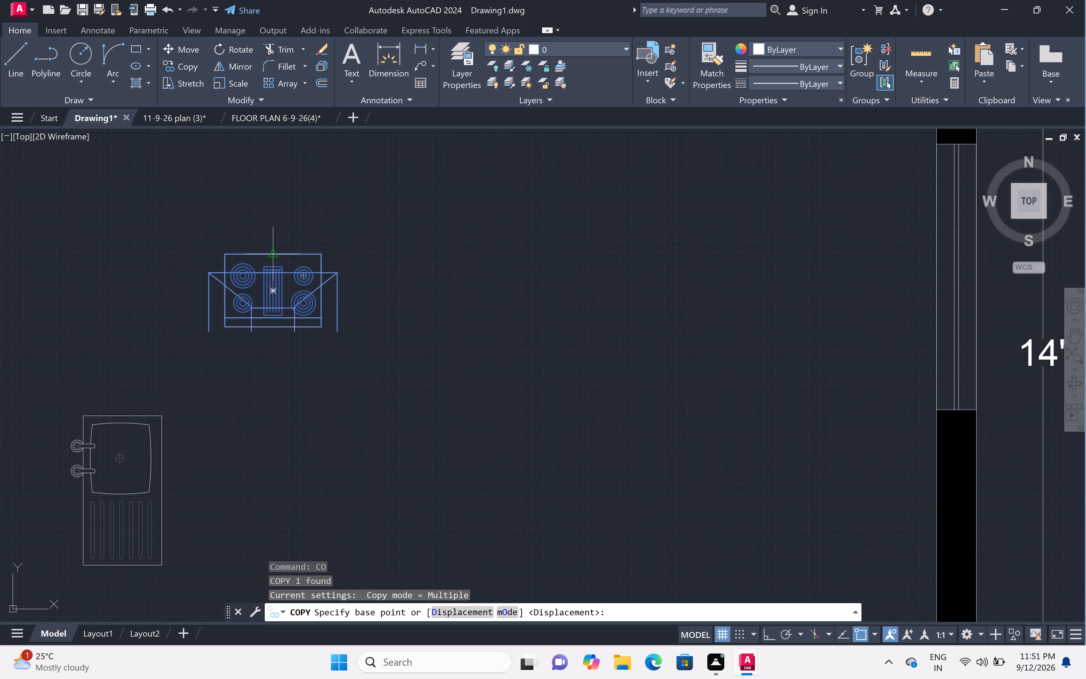
scroll(413, 227, down, 4)
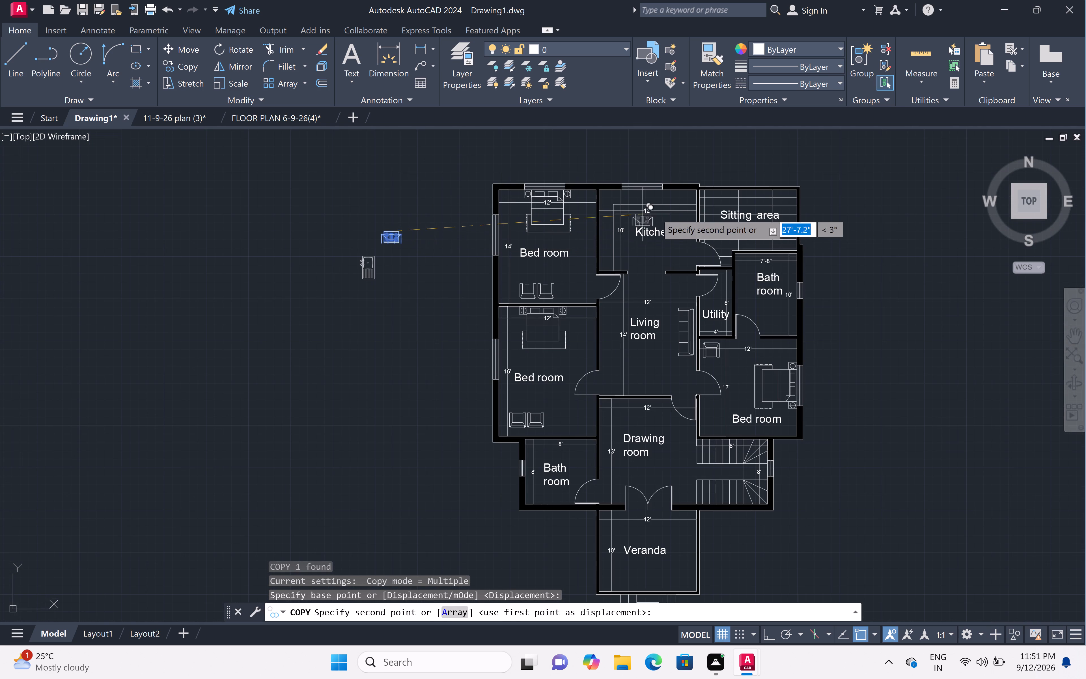
scroll(661, 199, up, 5)
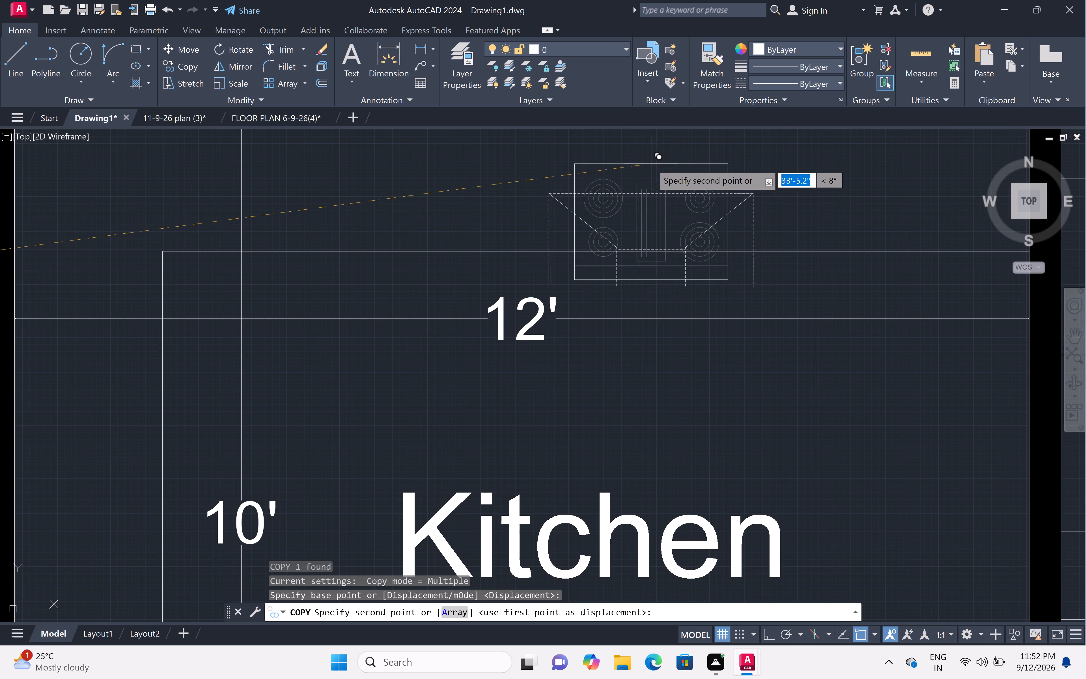
scroll(651, 164, down, 1)
middle_drag(651, 164, 650, 245)
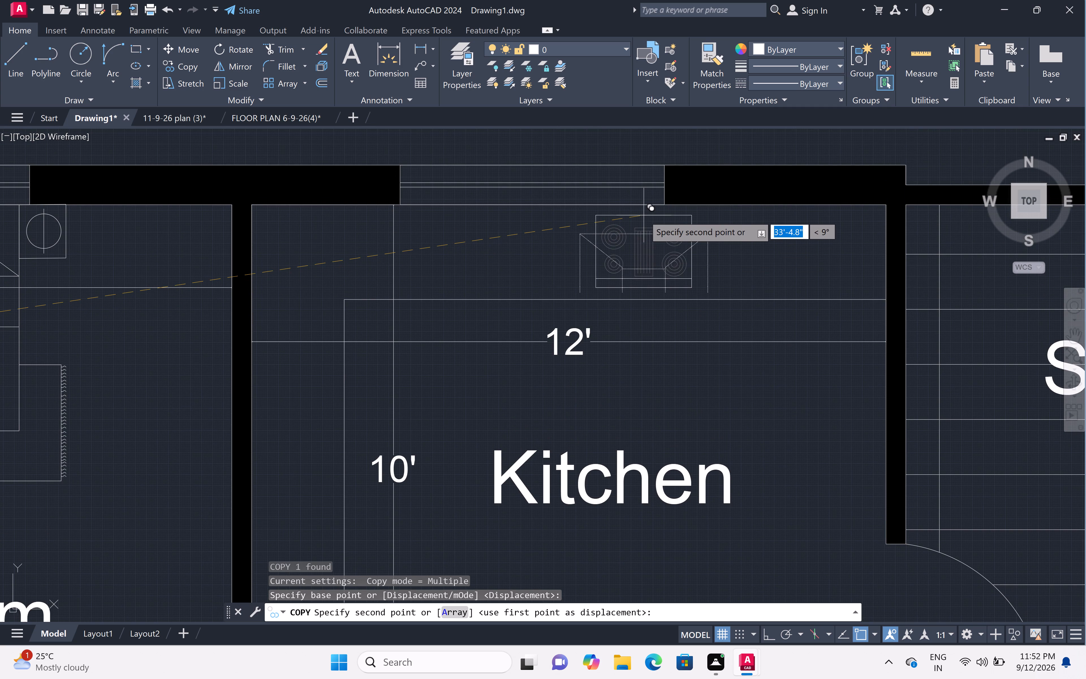
click(636, 218)
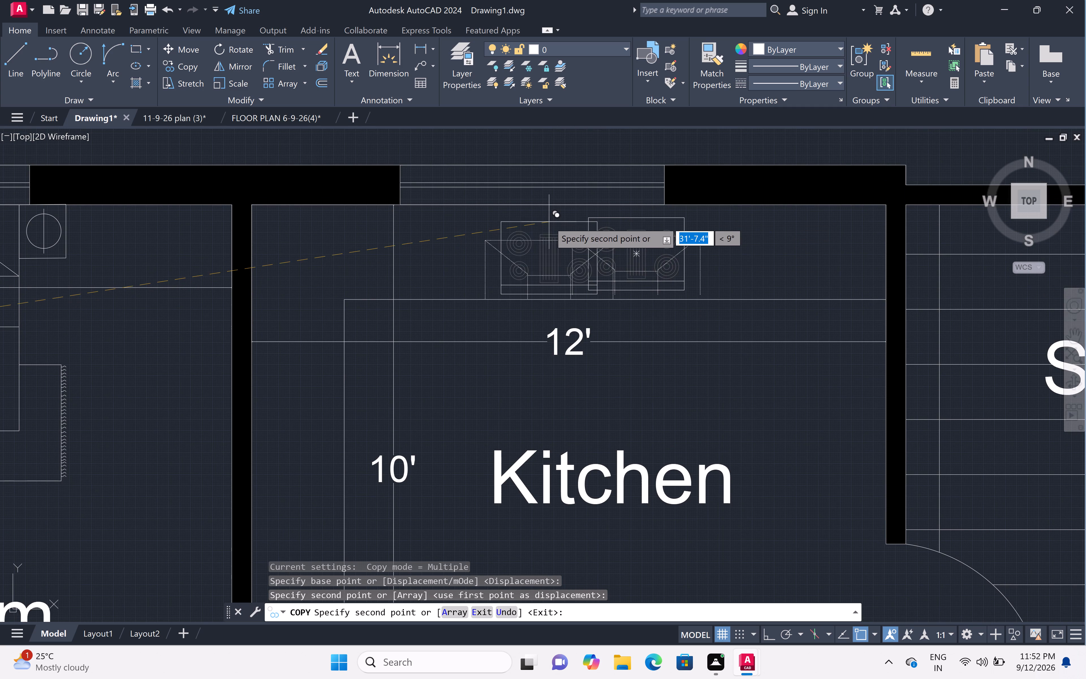
scroll(511, 219, down, 3)
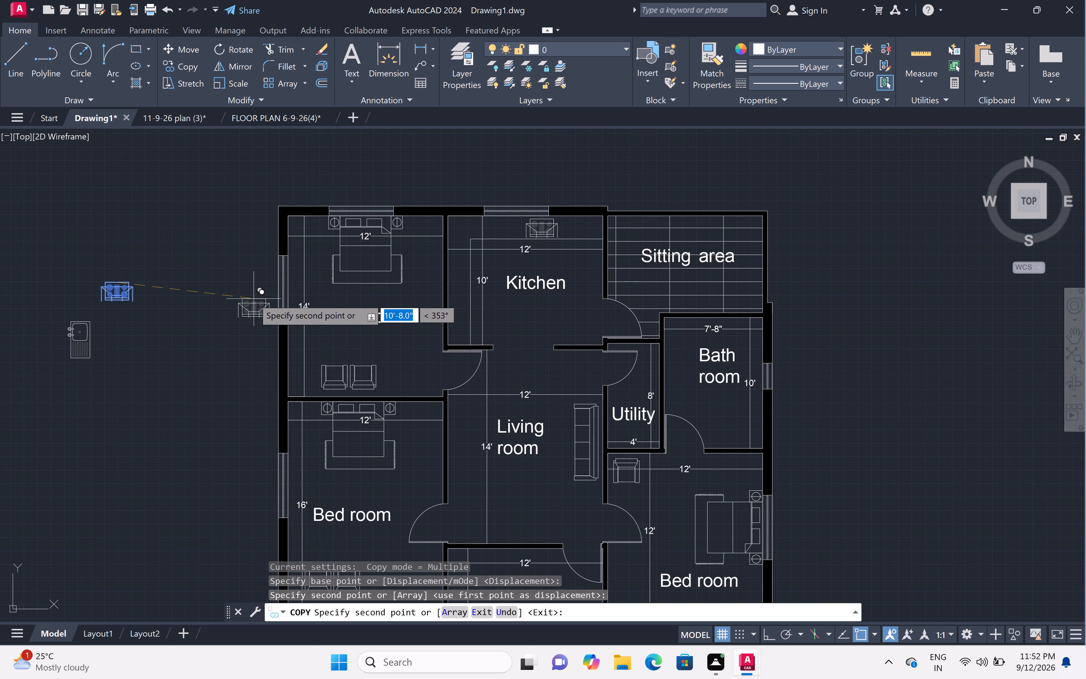
key(Escape)
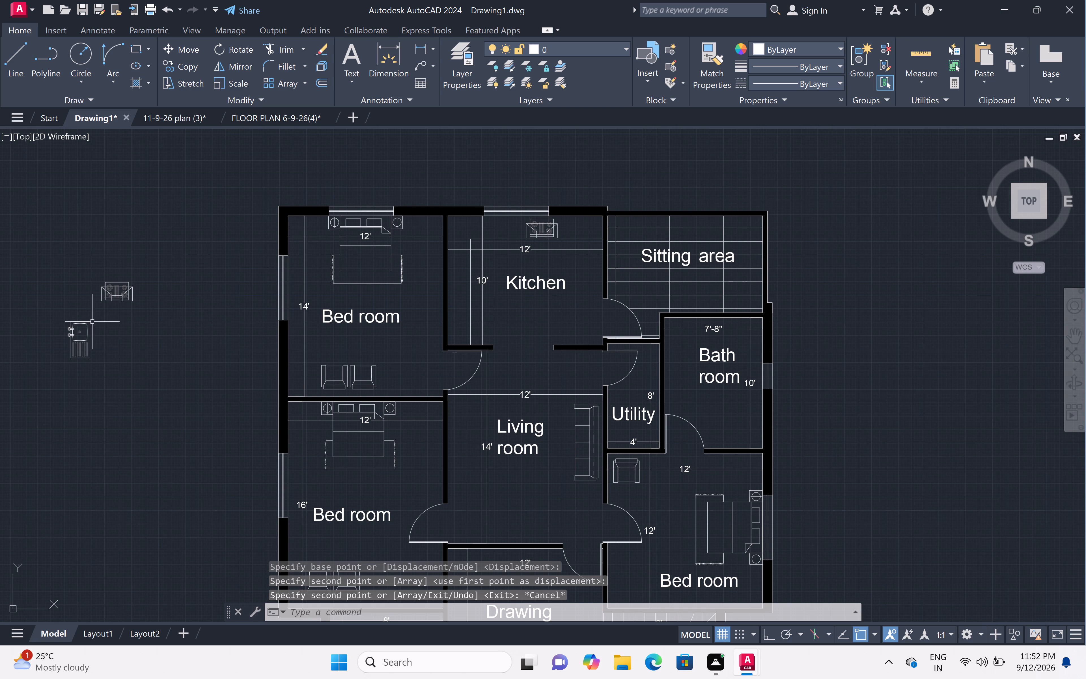
Copy the pasted sink onto the kitchen counter along the wall shared with the upper bedroom, with its taps against the wall.
click(97, 317)
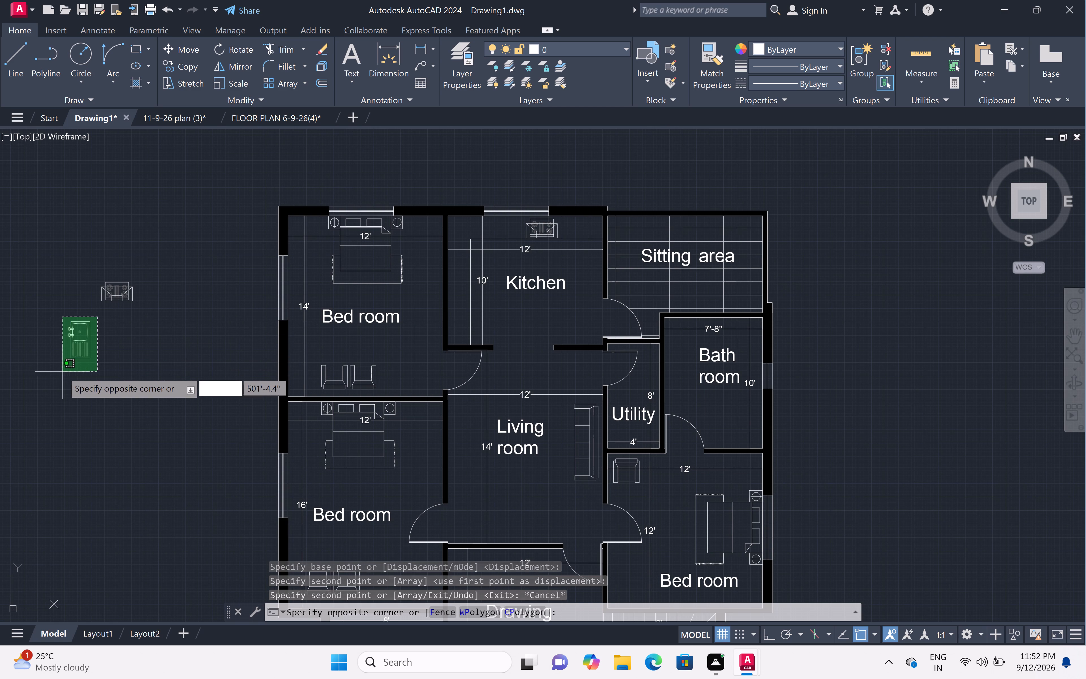
click(62, 372)
key(c)
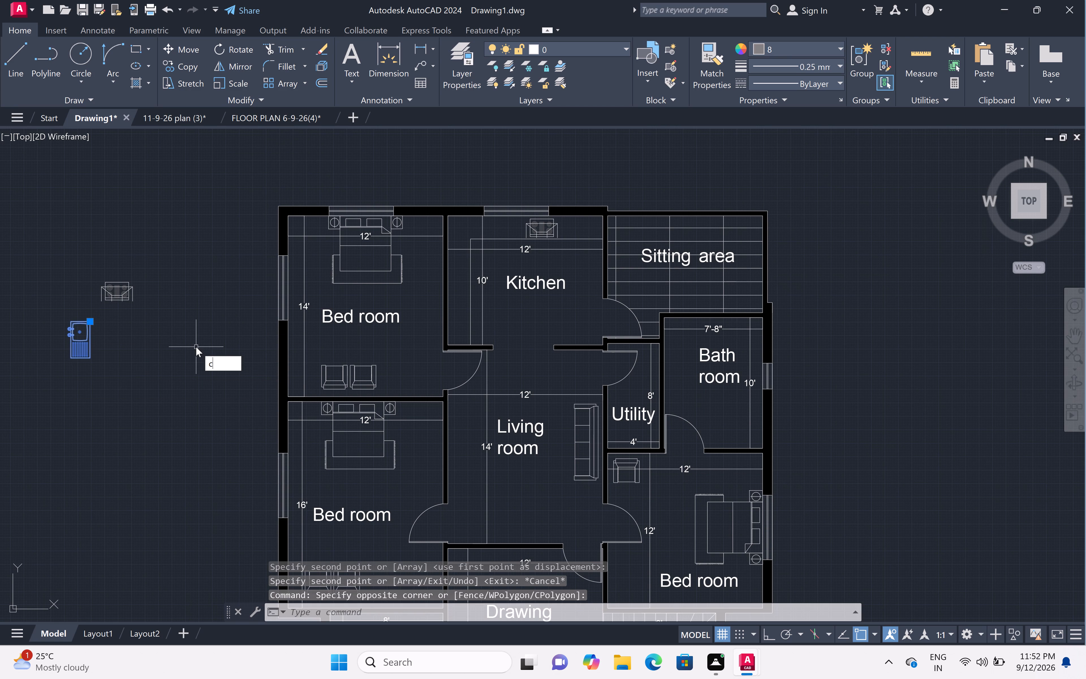
text(o)
key(space)
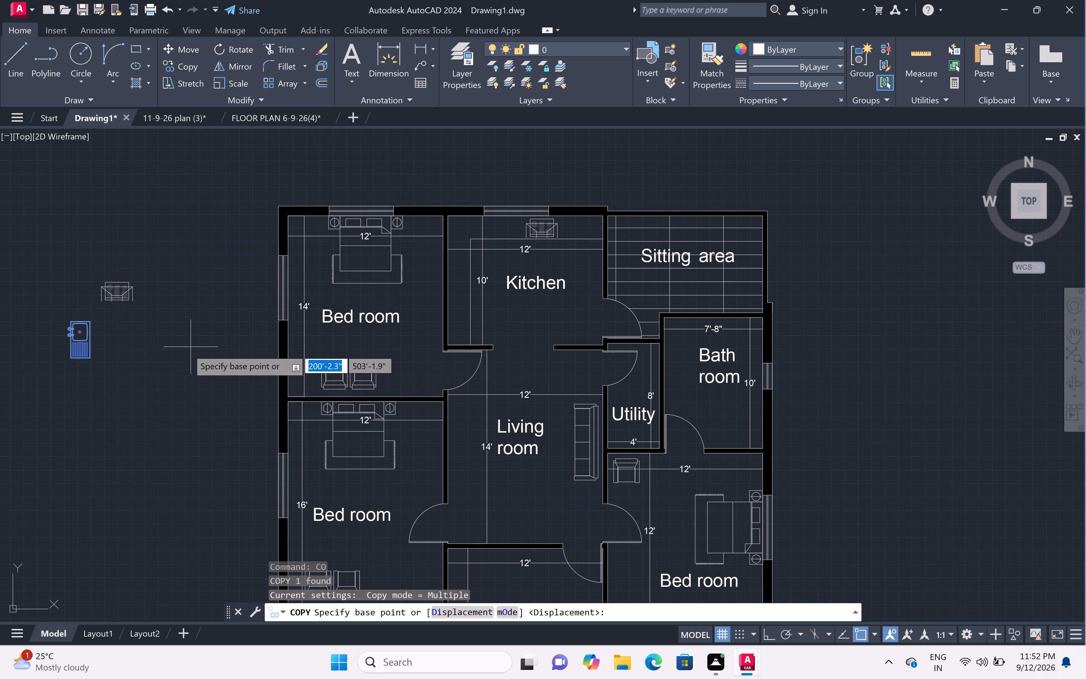
double_click(75, 327)
scroll(469, 300, up, 2)
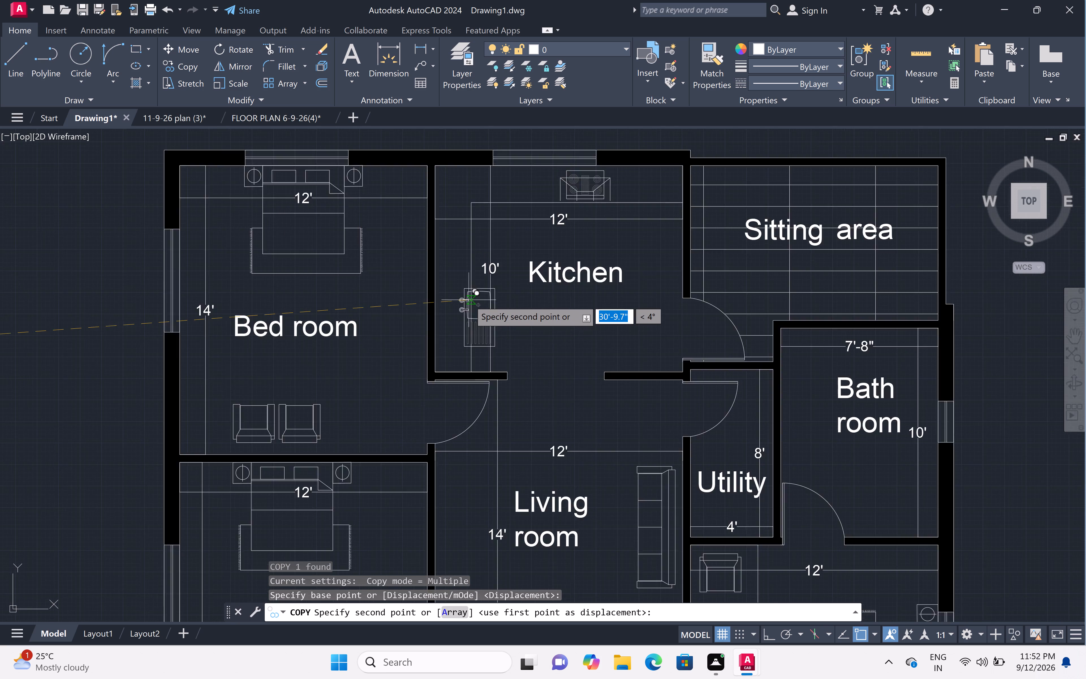
scroll(469, 300, up, 2)
scroll(368, 239, down, 2)
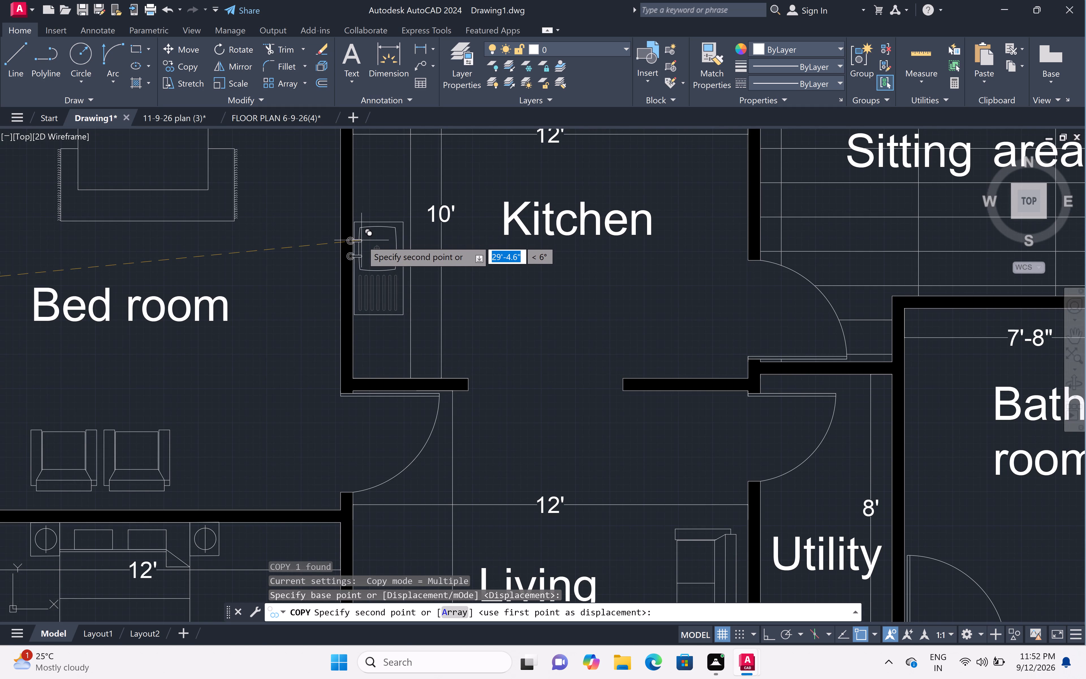
scroll(362, 241, up, 2)
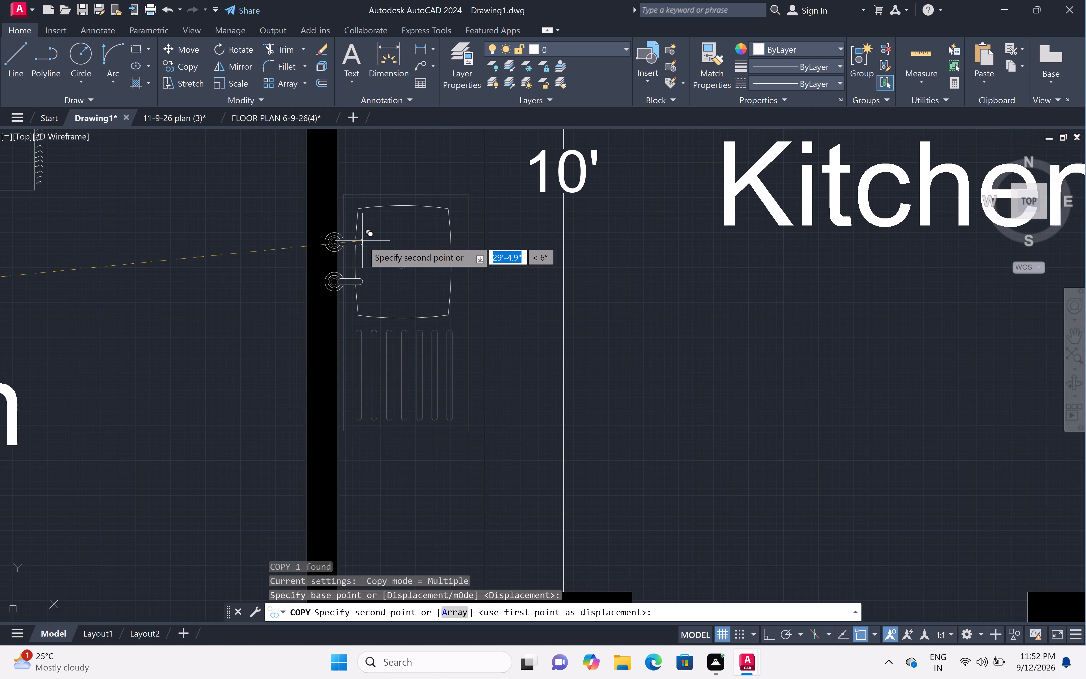
scroll(362, 241, up, 1)
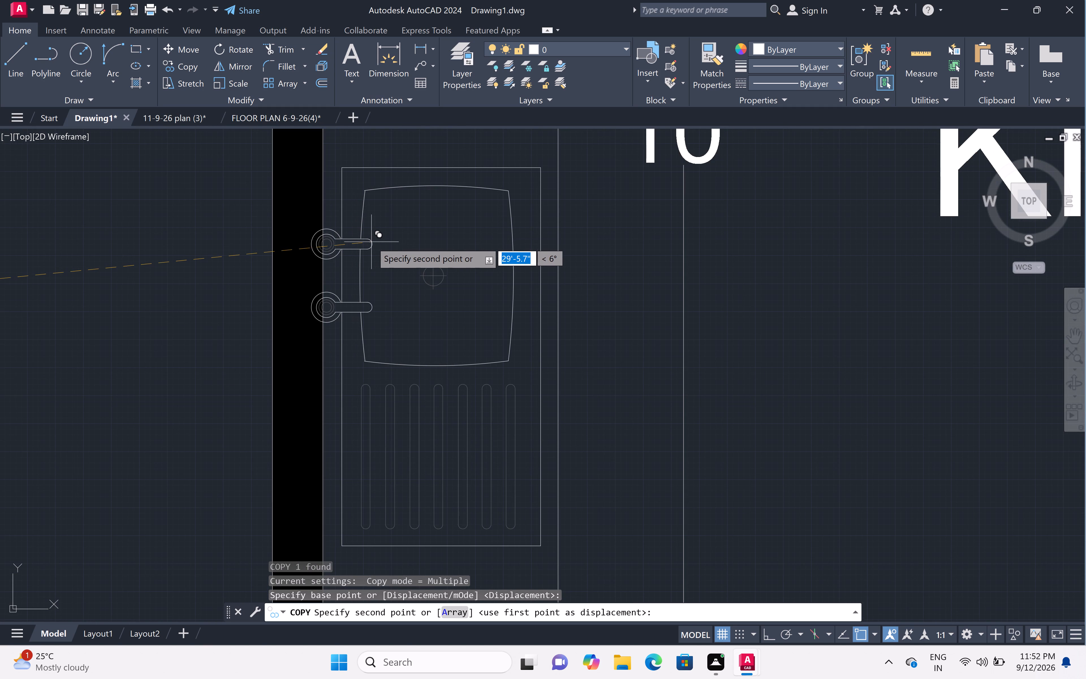
click(371, 242)
scroll(374, 239, down, 6)
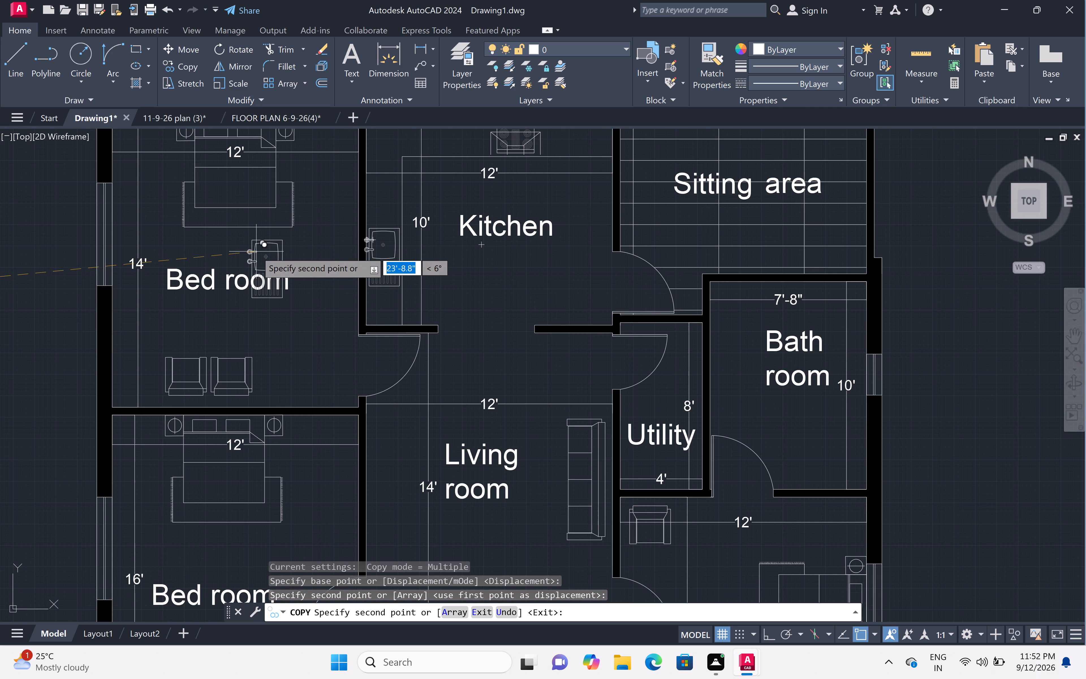
key(Escape)
Add a vertical linear dimension across the width of the lower stair flight, placed just outside its first step in the drawing room.
scroll(280, 247, down, 3)
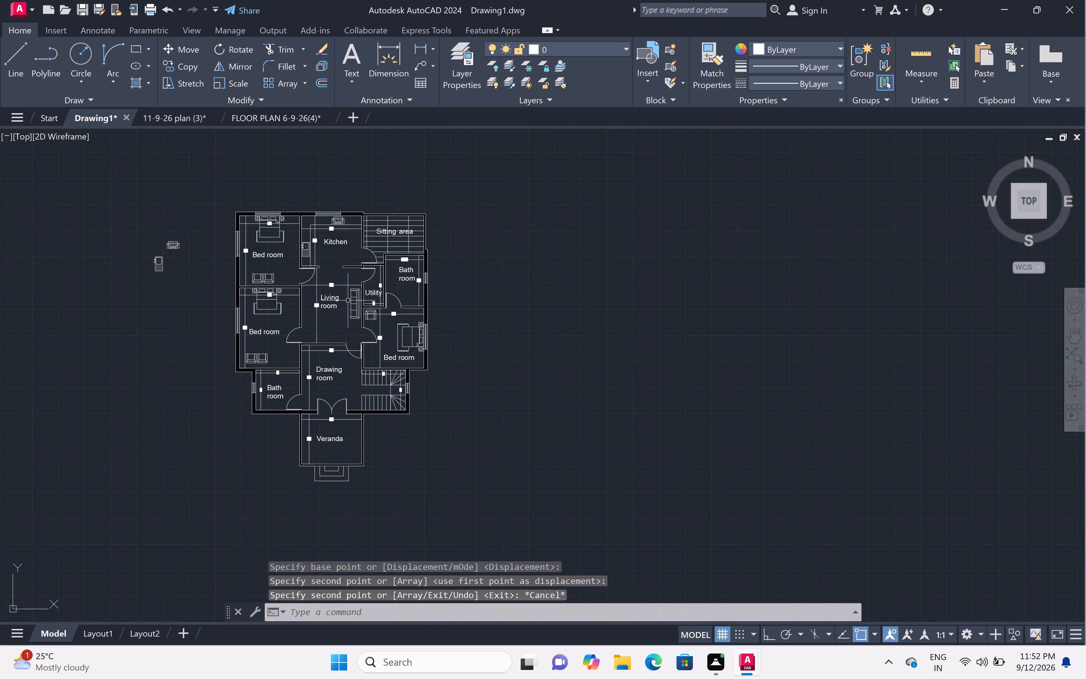
scroll(393, 409, up, 3)
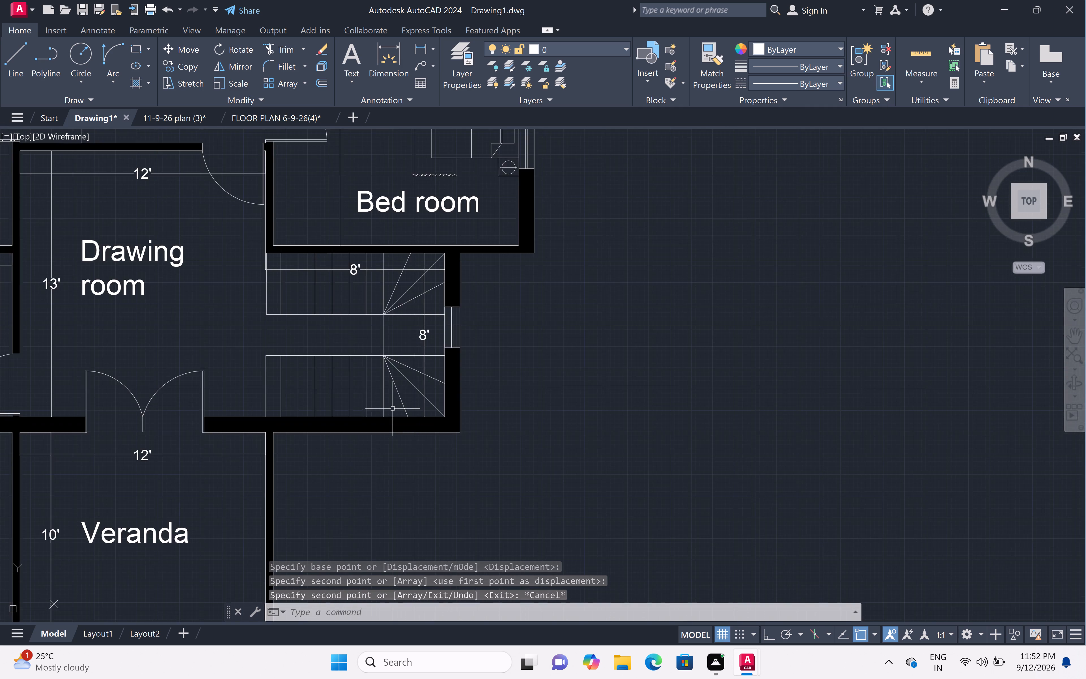
scroll(393, 409, up, 1)
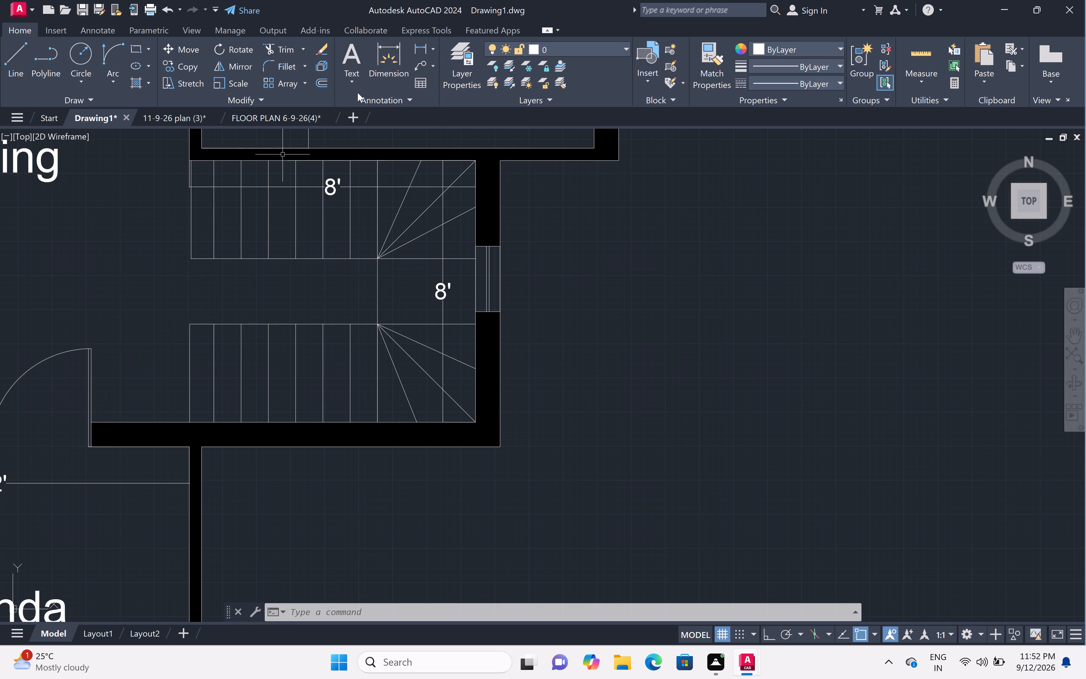
click(433, 50)
click(470, 66)
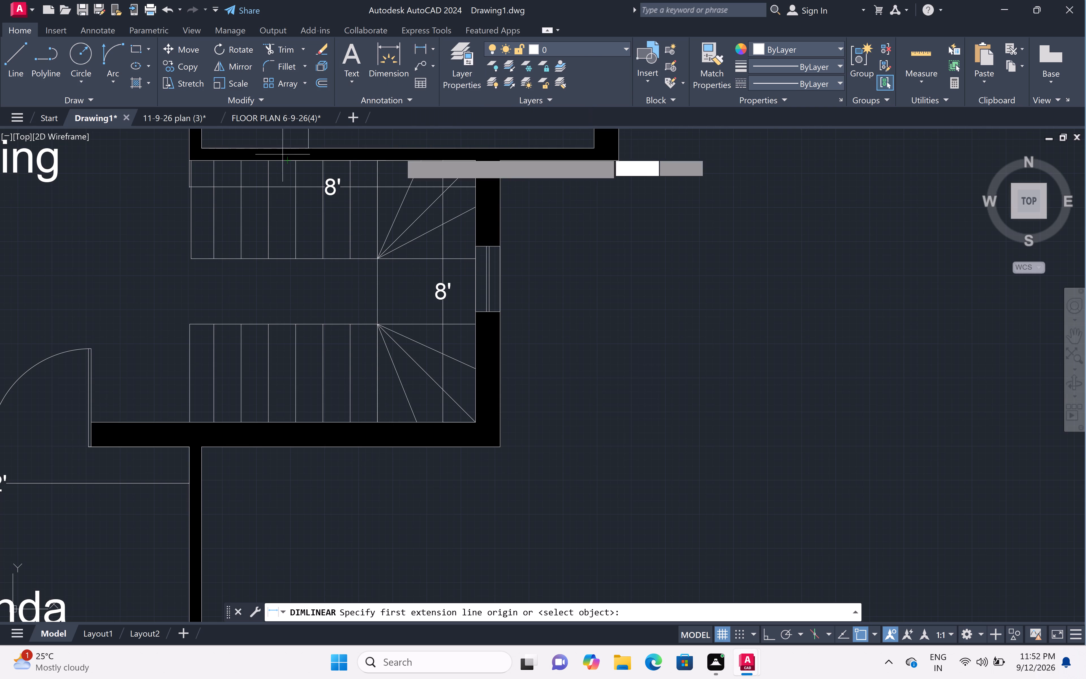
click(186, 324)
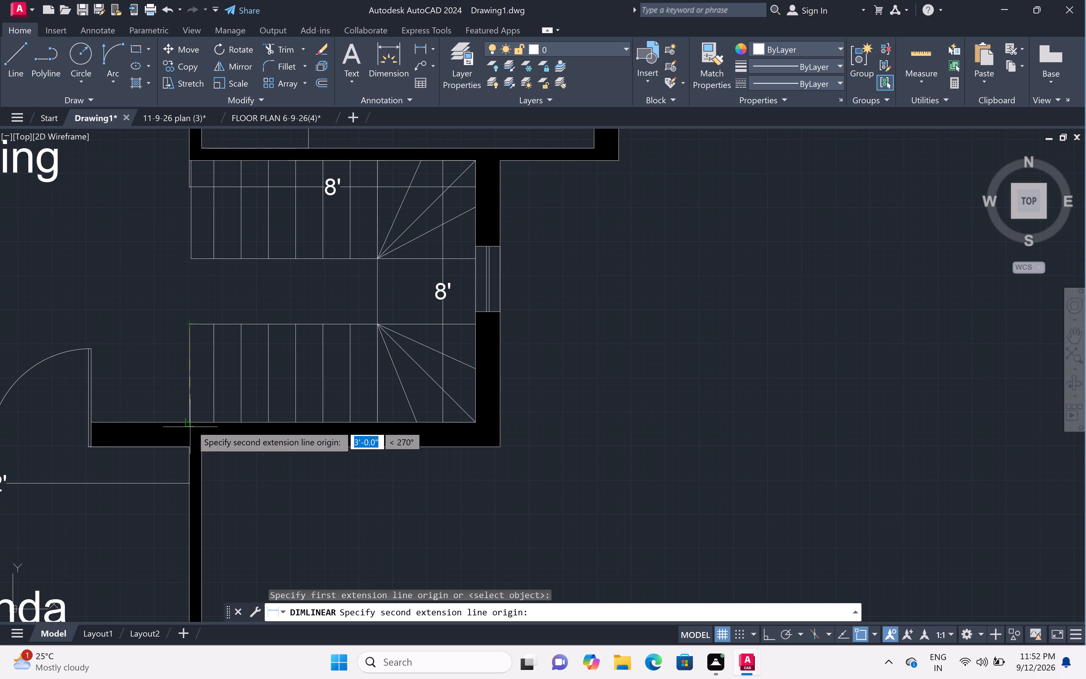
click(191, 421)
click(163, 413)
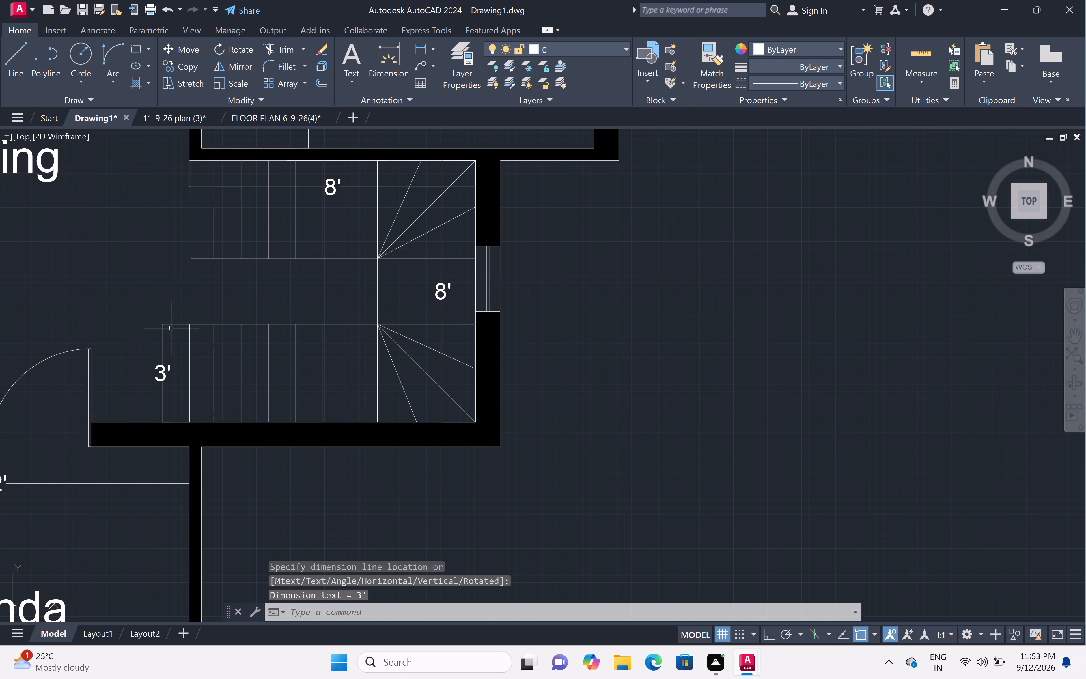
Set the Standard dimension style's arrow size to 2" and make that style current.
scroll(165, 332, up, 4)
scroll(166, 324, down, 5)
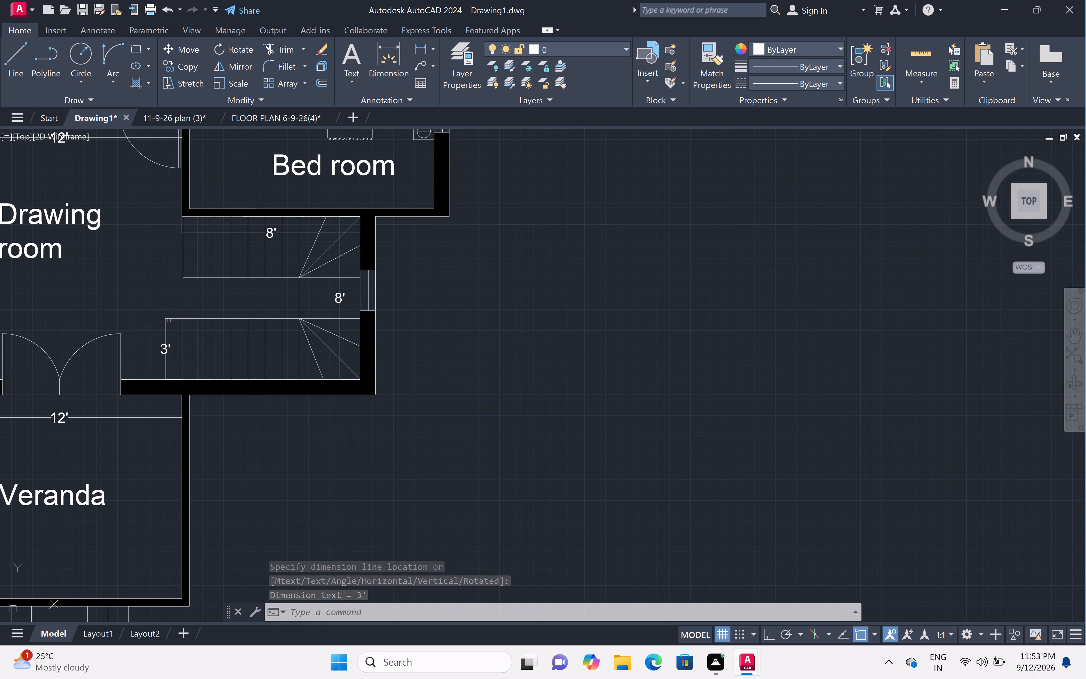
key(d)
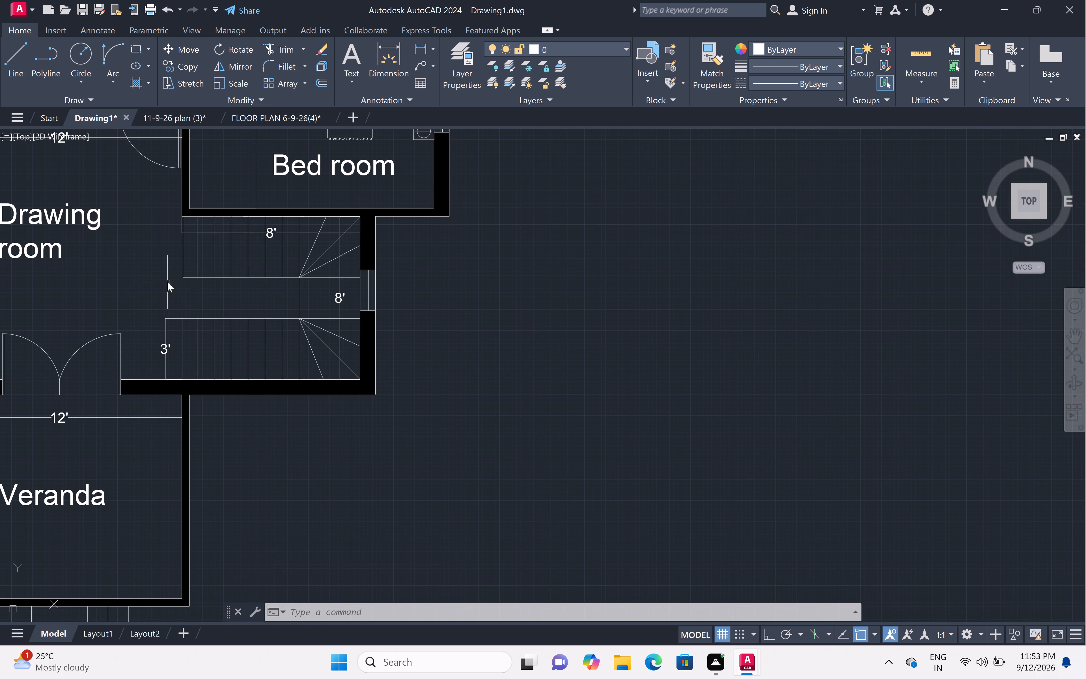
text(im)
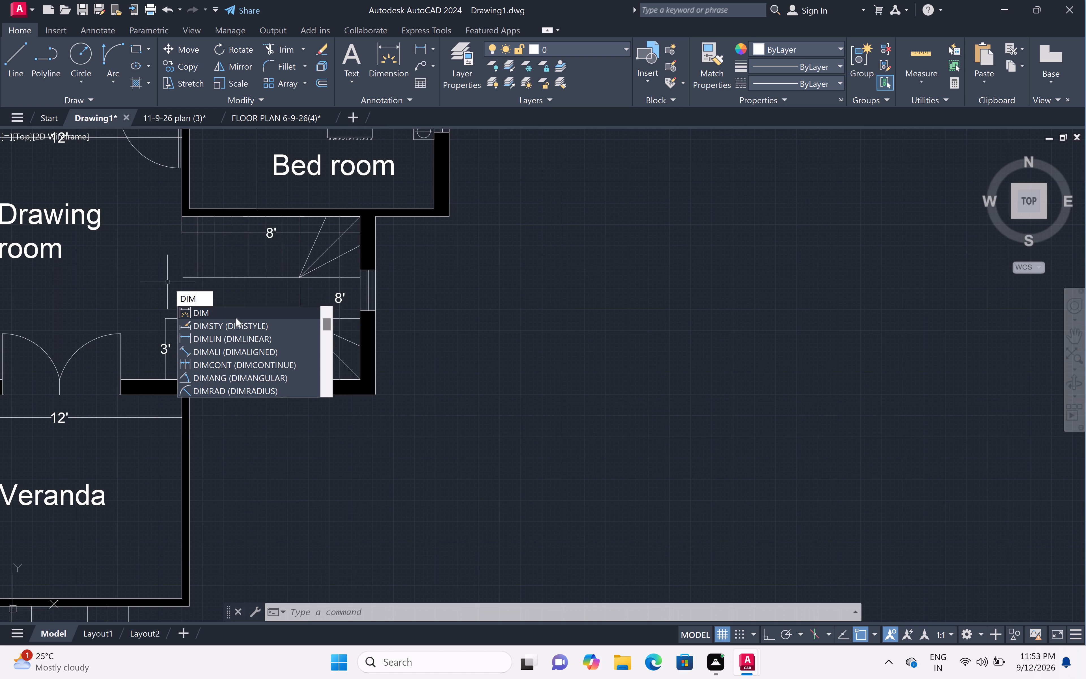
click(242, 326)
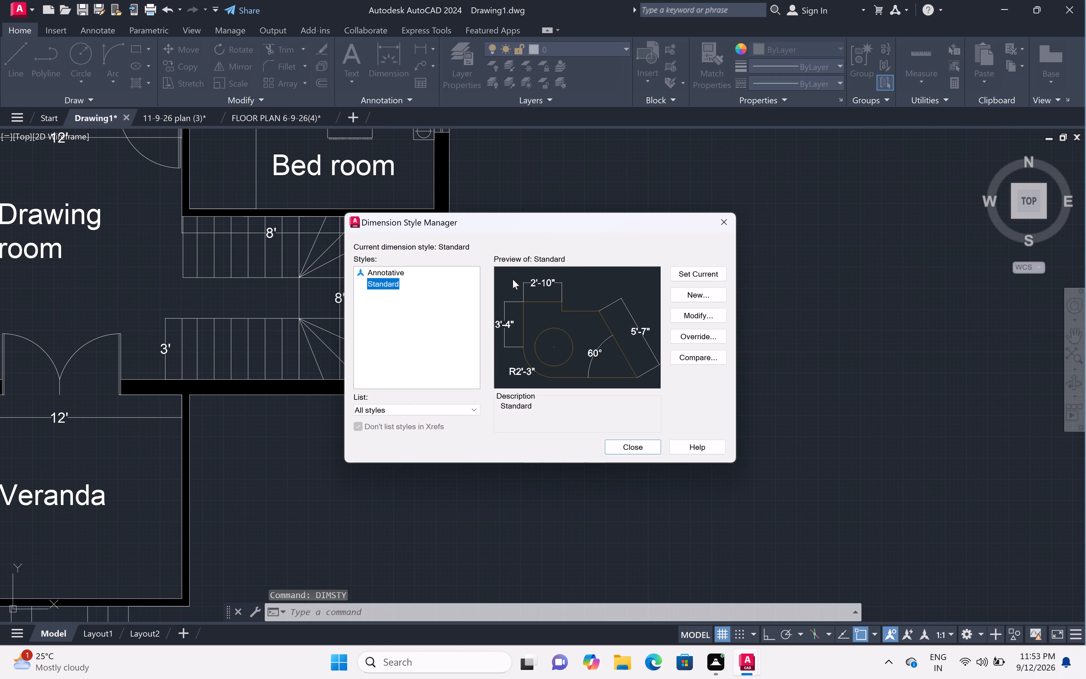
double_click(686, 313)
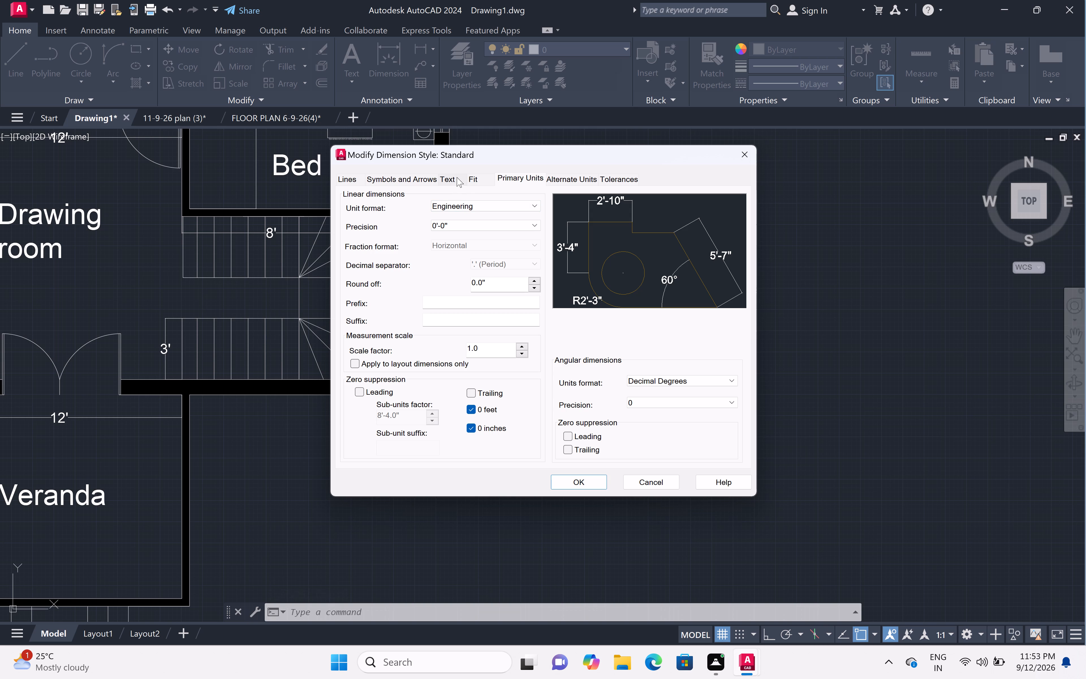
click(415, 178)
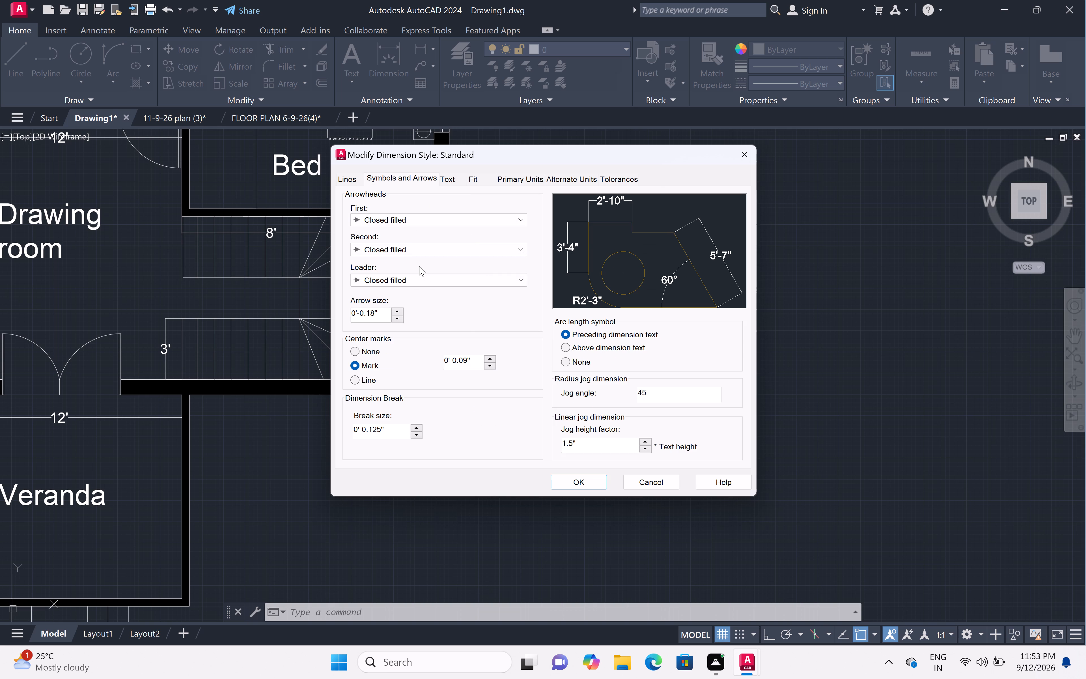
click(382, 312)
key(BackSpace)
key(BackSpace)
key(BackSpace)
key(BackSpace)
key(BackSpace)
key(BackSpace)
key(BackSpace)
key(BackSpace)
key(BackSpace)
key(BackSpace)
key(BackSpace)
key(BackSpace)
key(BackSpace)
key(BackSpace)
key(BackSpace)
key(BackSpace)
key(BackSpace)
key(2)
key(shift+quotedbl)
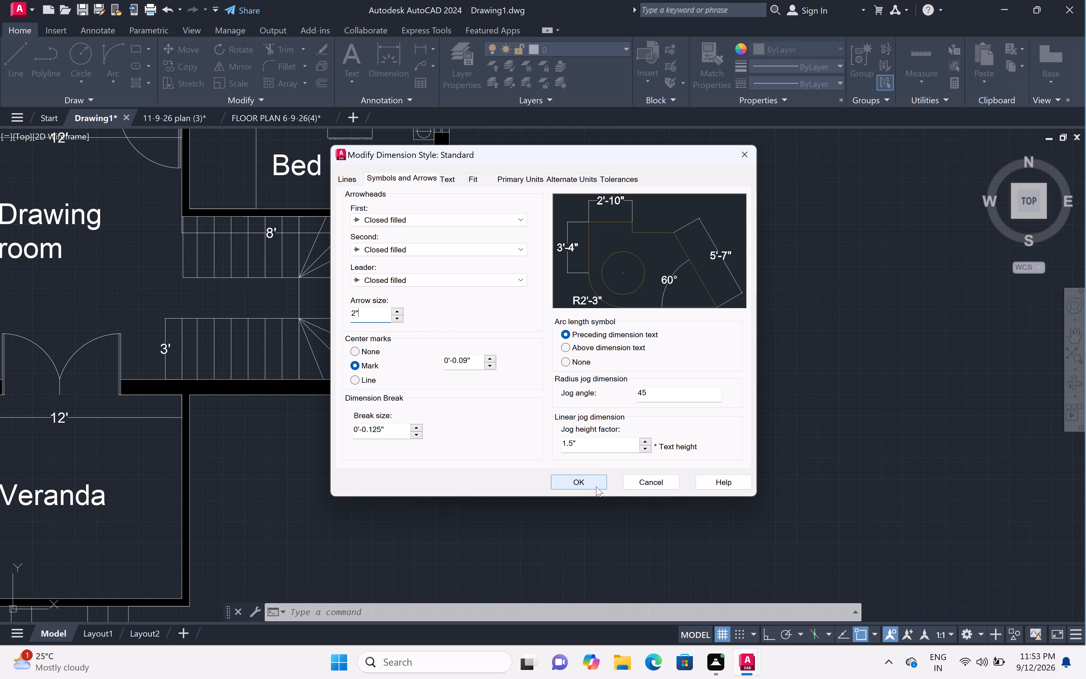
click(594, 477)
click(703, 265)
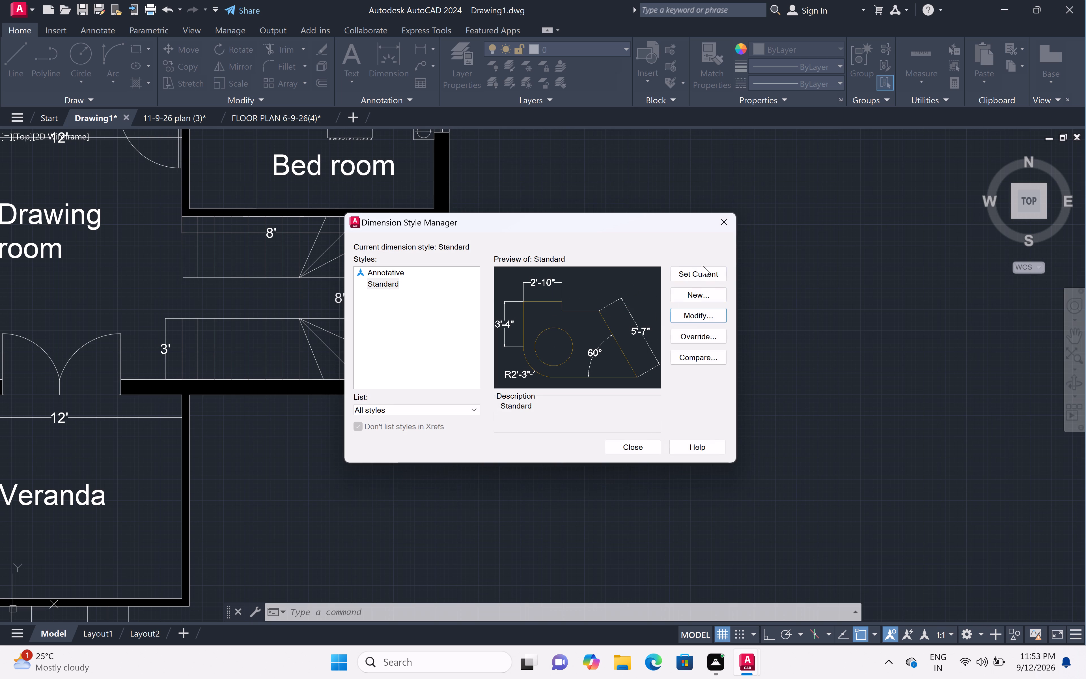
click(703, 275)
click(645, 447)
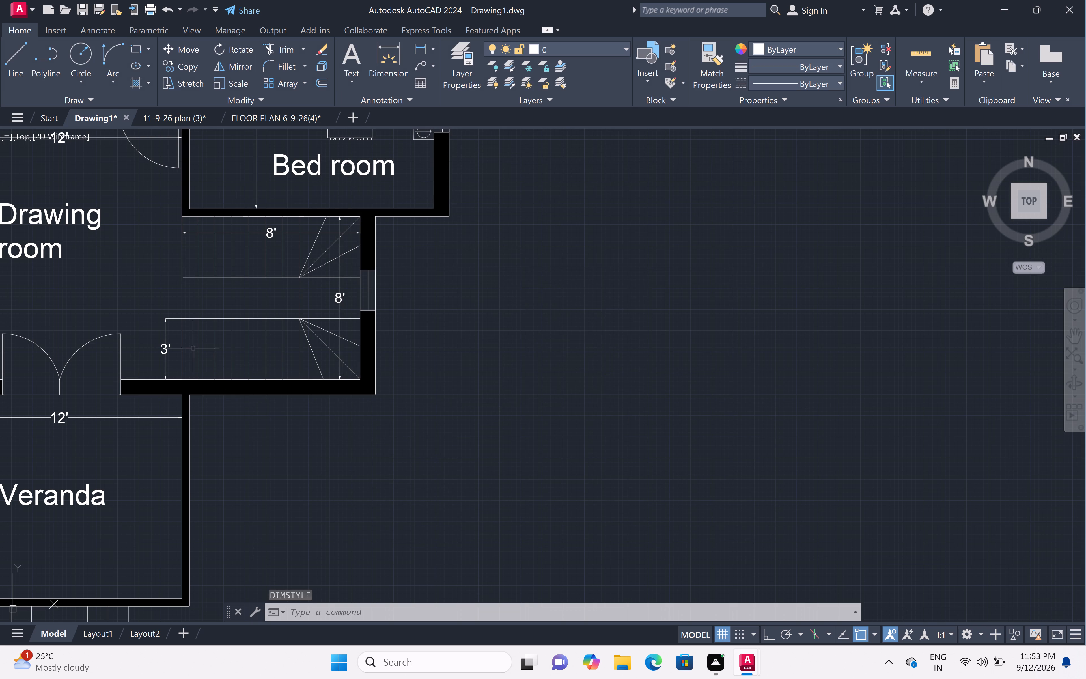
Examine the dimension arrowheads on the staircase and across the rest of the floor plan.
scroll(183, 348, up, 3)
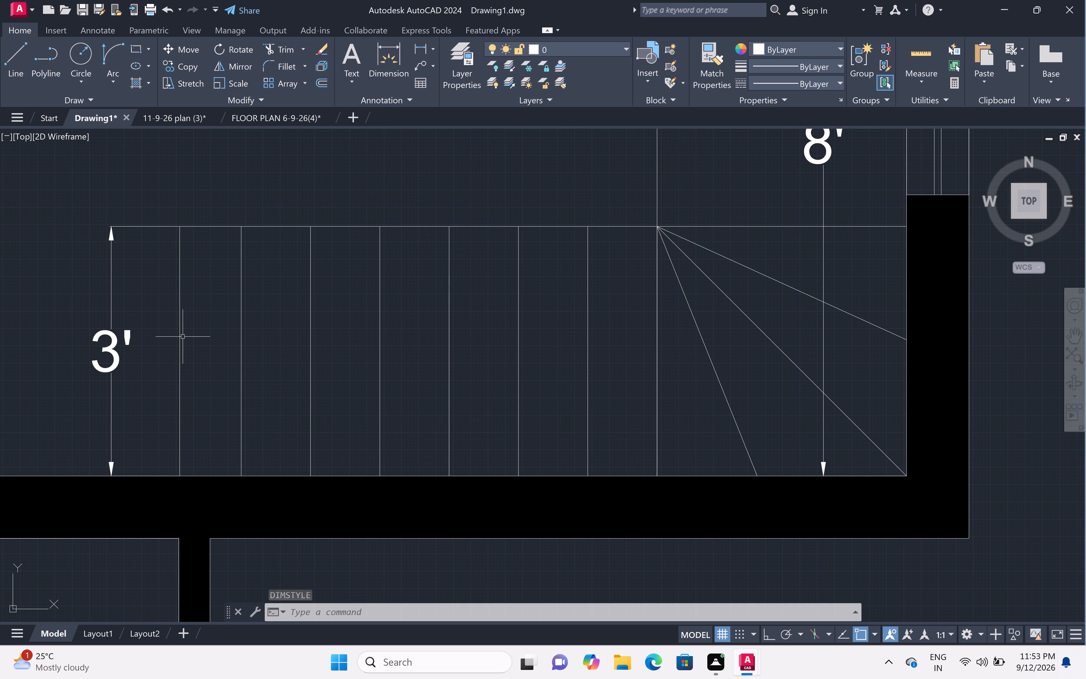
scroll(167, 323, down, 3)
middle_drag(150, 284, 245, 301)
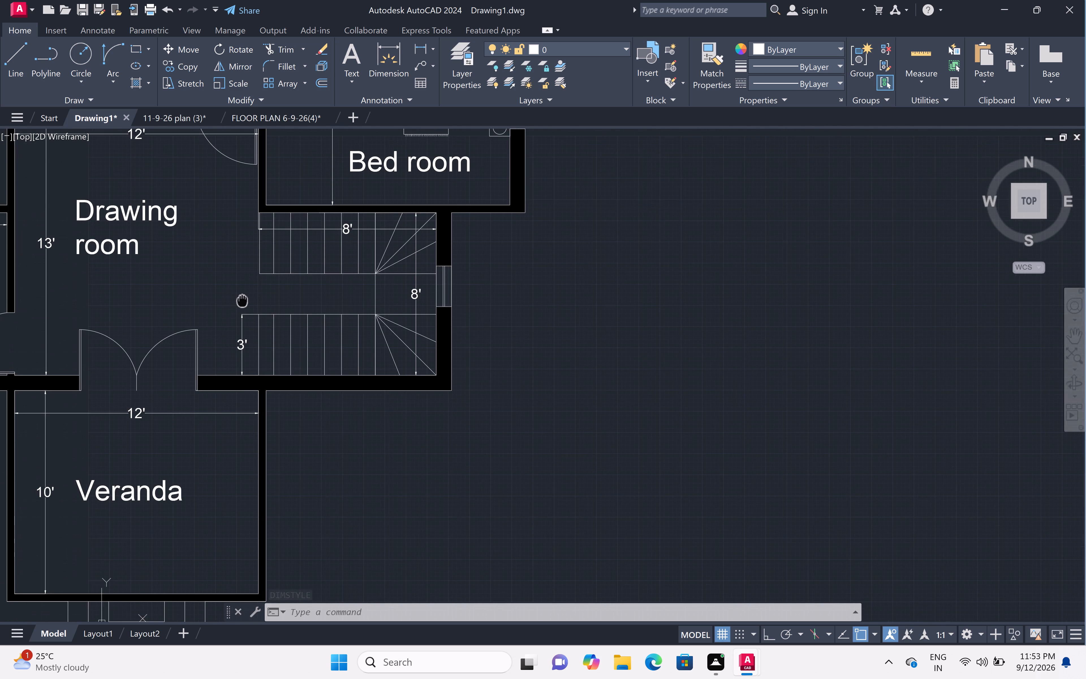
middle_drag(245, 301, 247, 302)
scroll(238, 292, down, 1)
middle_drag(219, 289, 598, 418)
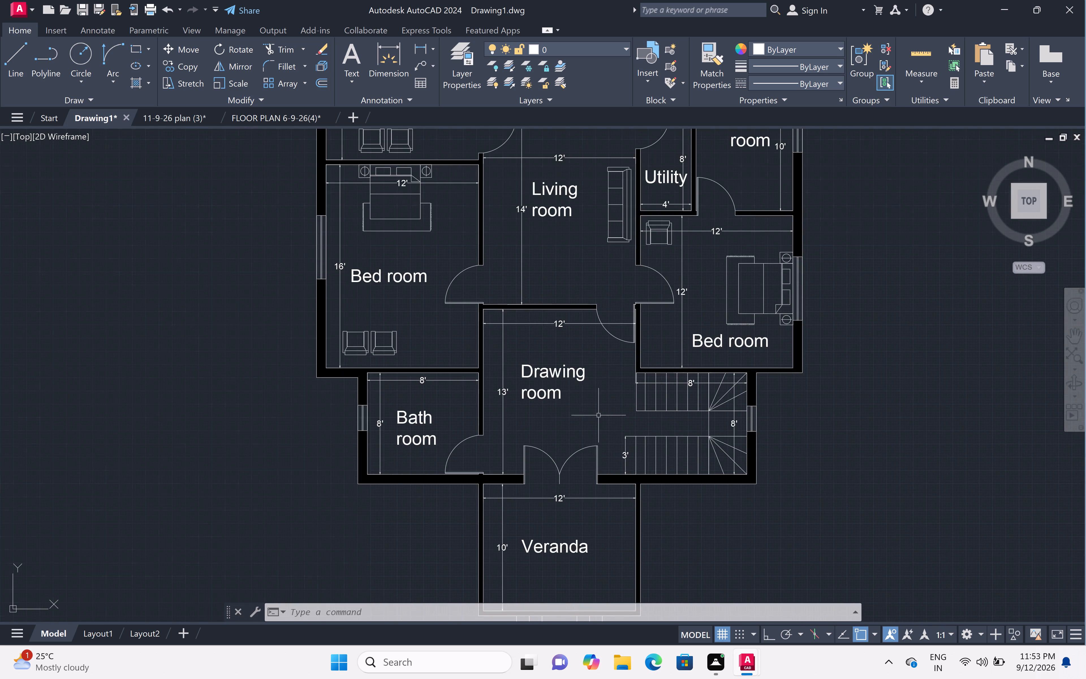
scroll(599, 396, down, 1)
scroll(582, 305, down, 1)
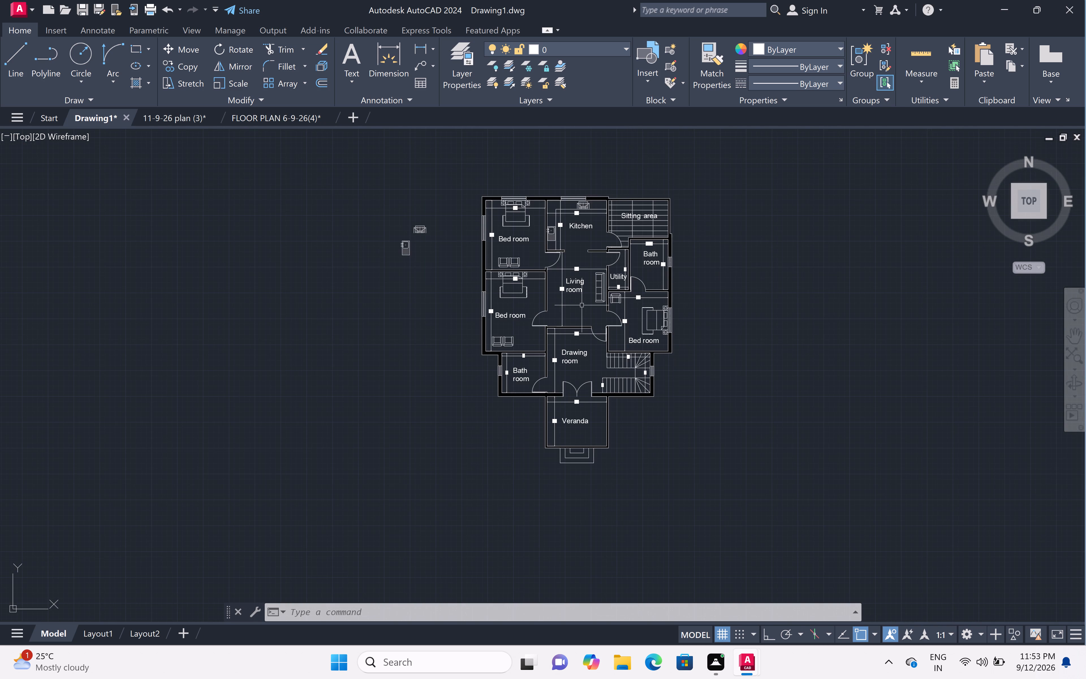
middle_drag(582, 305, 562, 315)
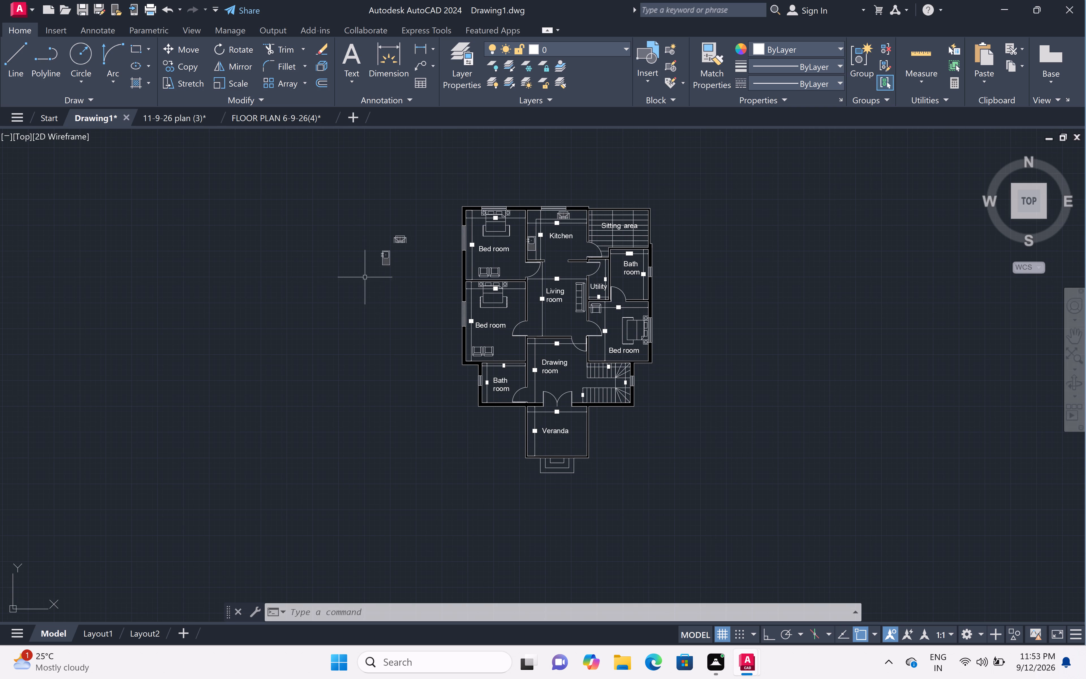
Erase the leftover sink and stove blocks from the empty space outside the upper bedroom.
scroll(397, 231, up, 3)
click(449, 221)
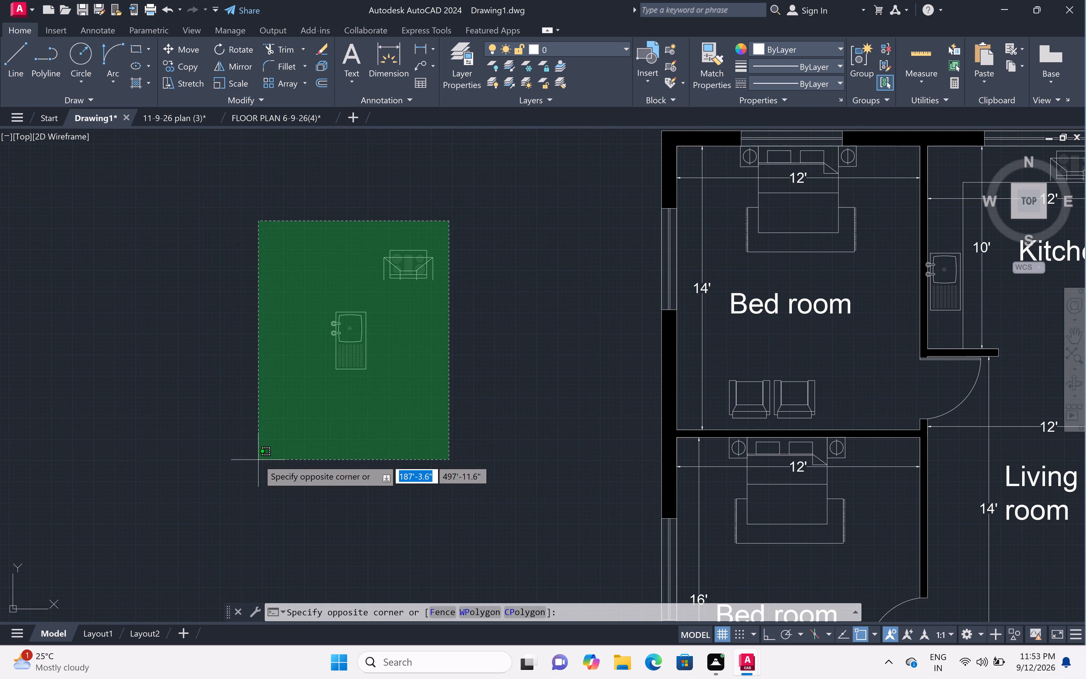
click(258, 460)
key(Delete)
scroll(580, 350, down, 2)
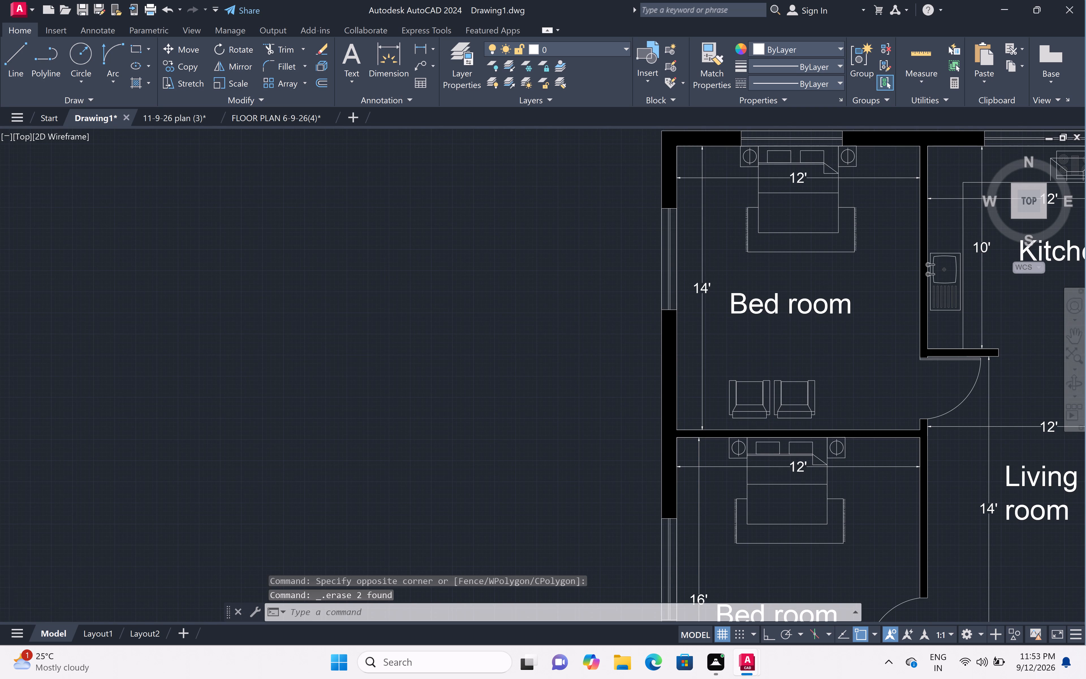
scroll(580, 350, down, 3)
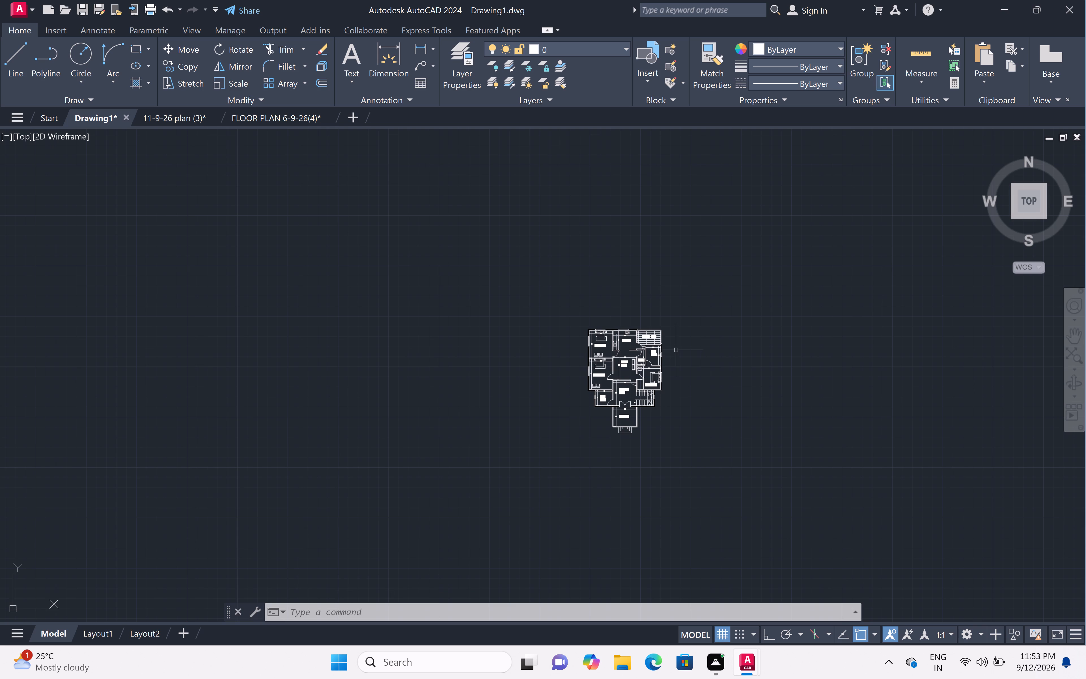
scroll(627, 377, up, 2)
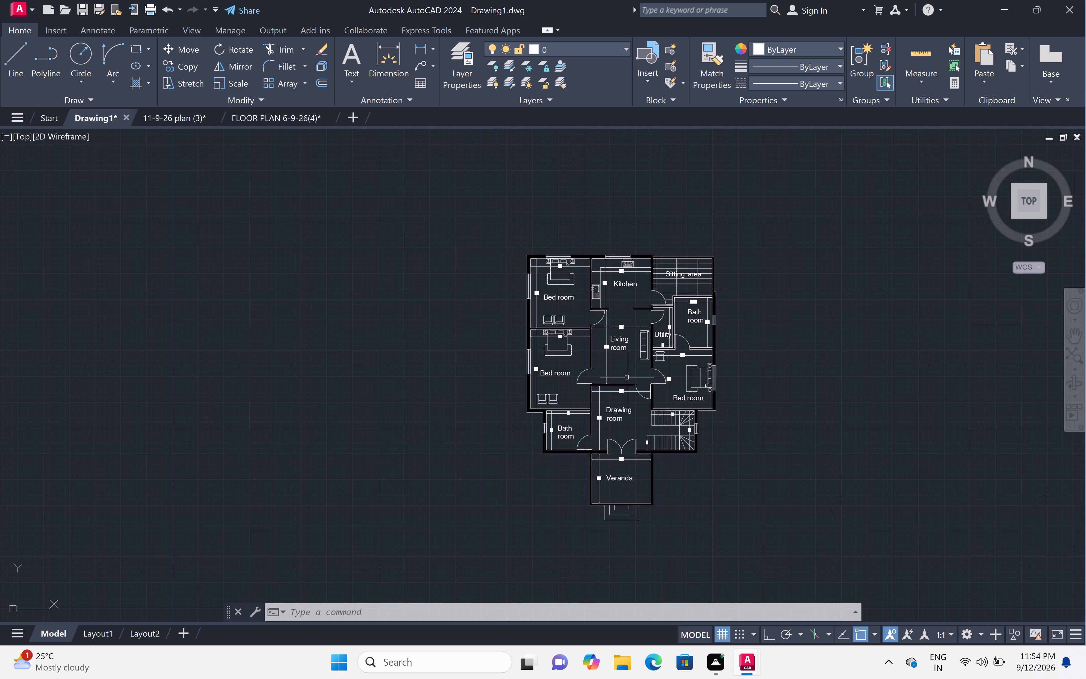
Add a horizontal linear dimension across the sitting area's inner width, placed between its top wall and the room label.
scroll(627, 377, up, 1)
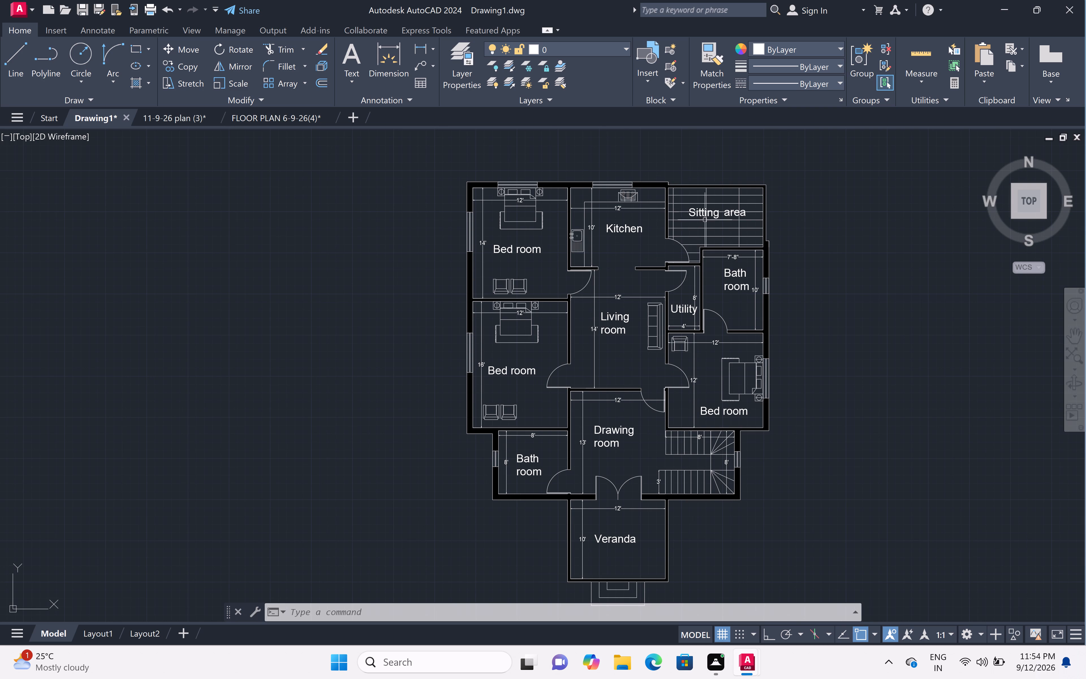
scroll(712, 209, up, 4)
scroll(712, 209, down, 2)
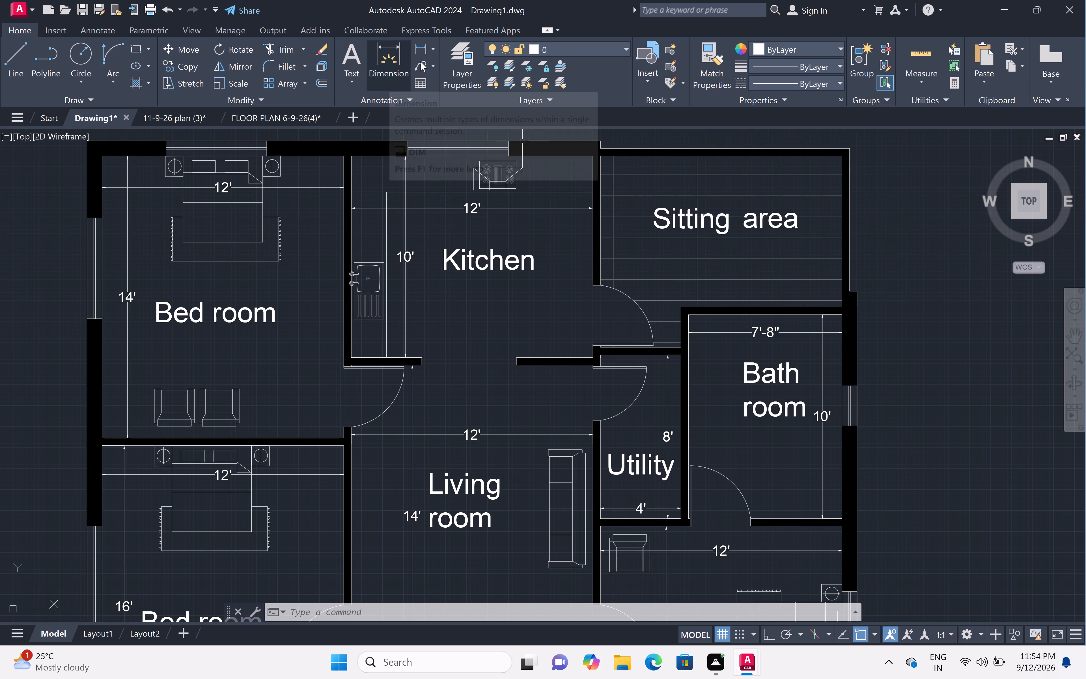
click(432, 45)
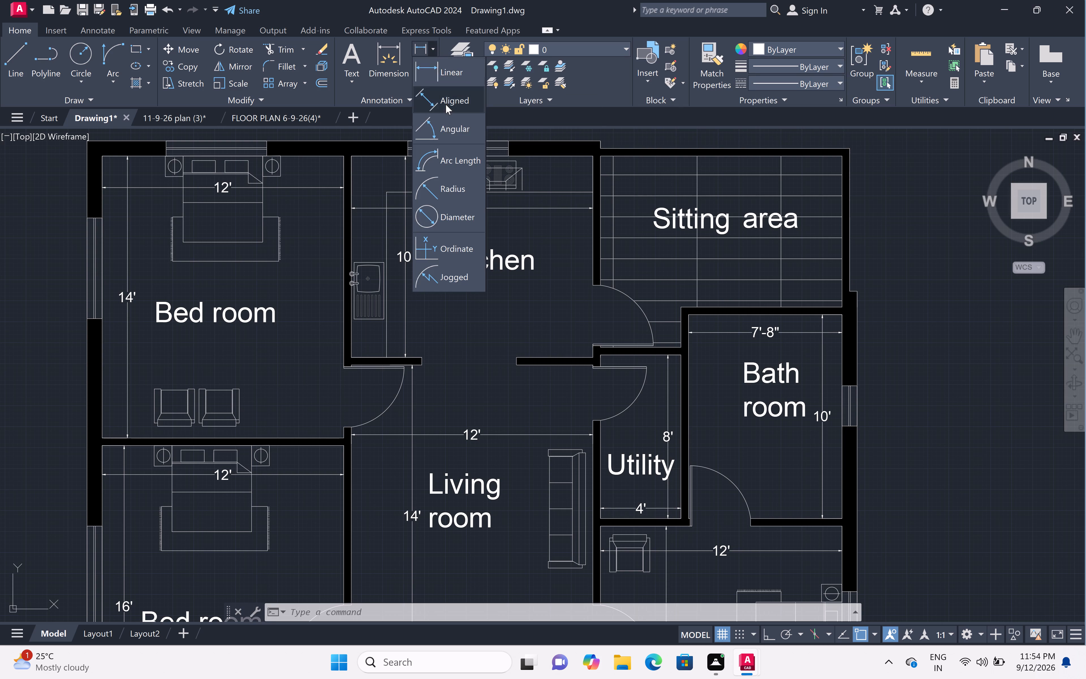
double_click(462, 72)
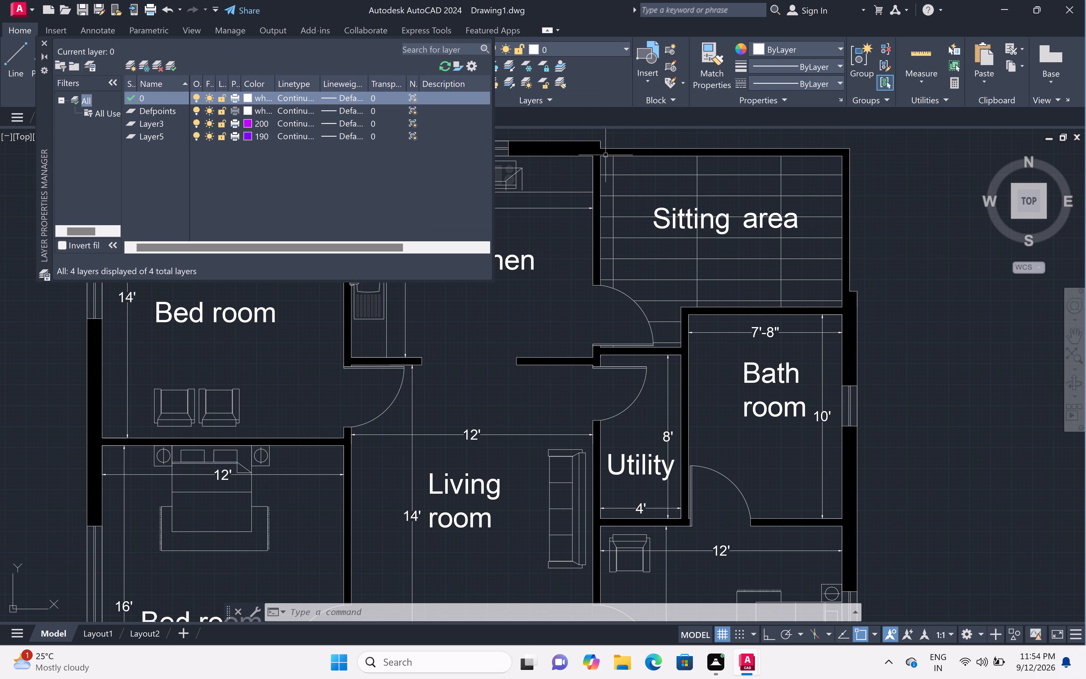
click(41, 40)
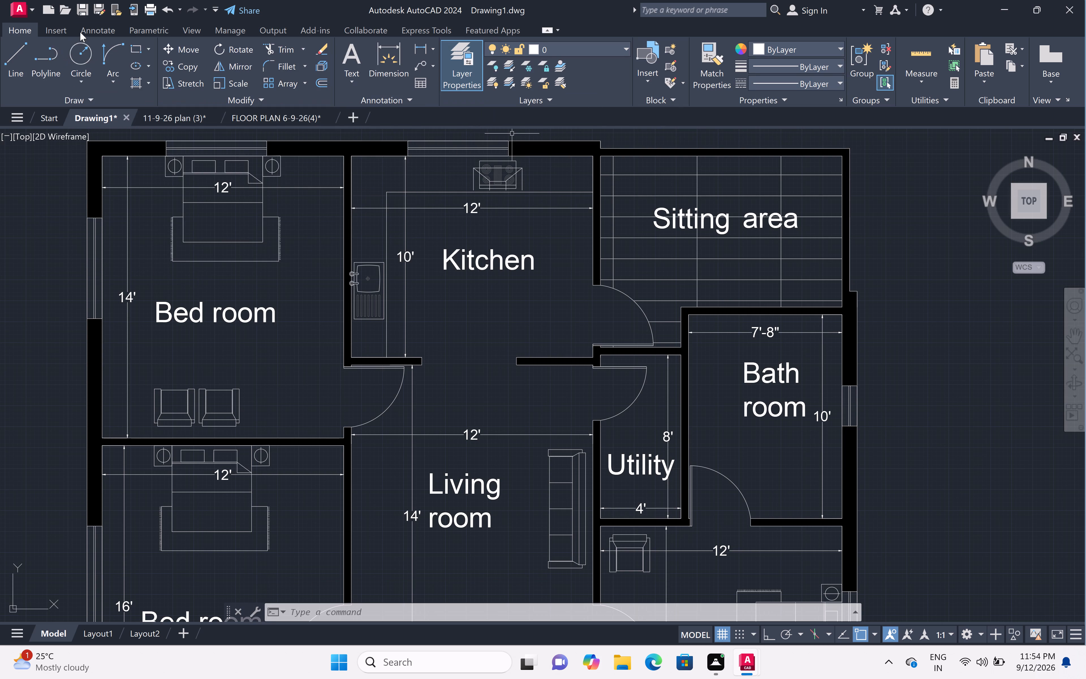
click(429, 51)
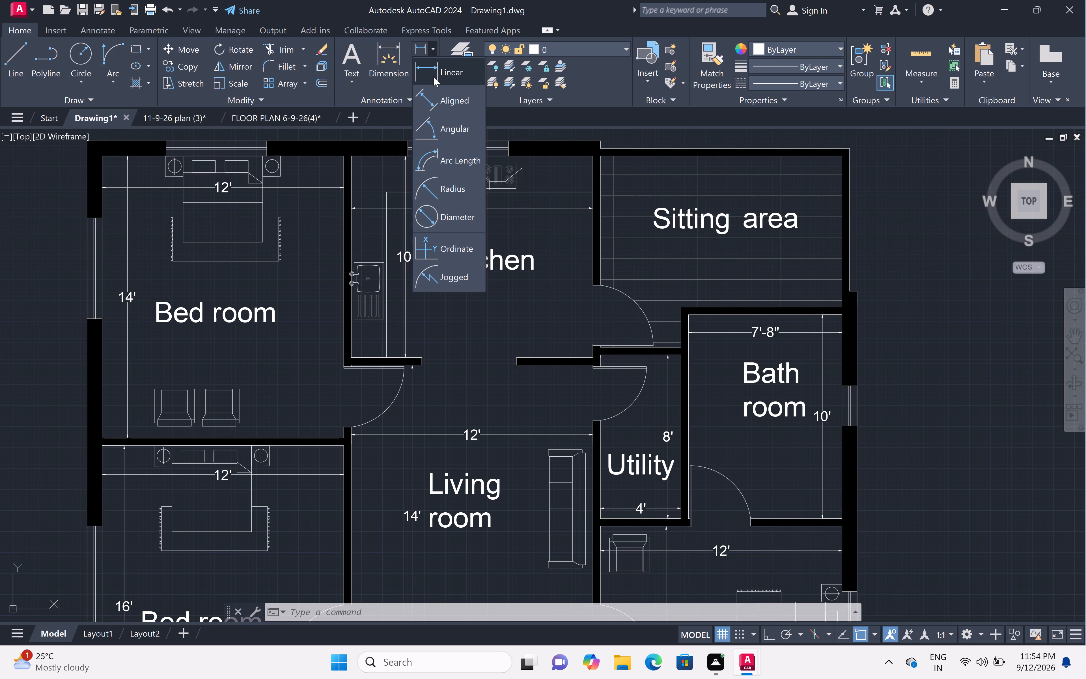
click(442, 70)
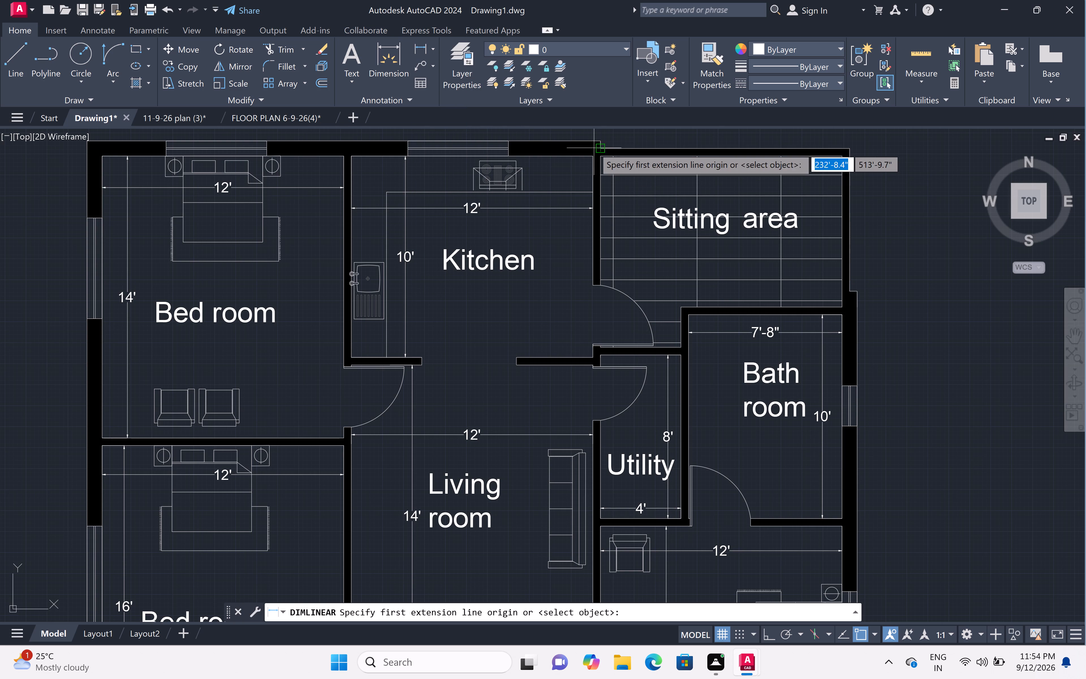
click(601, 155)
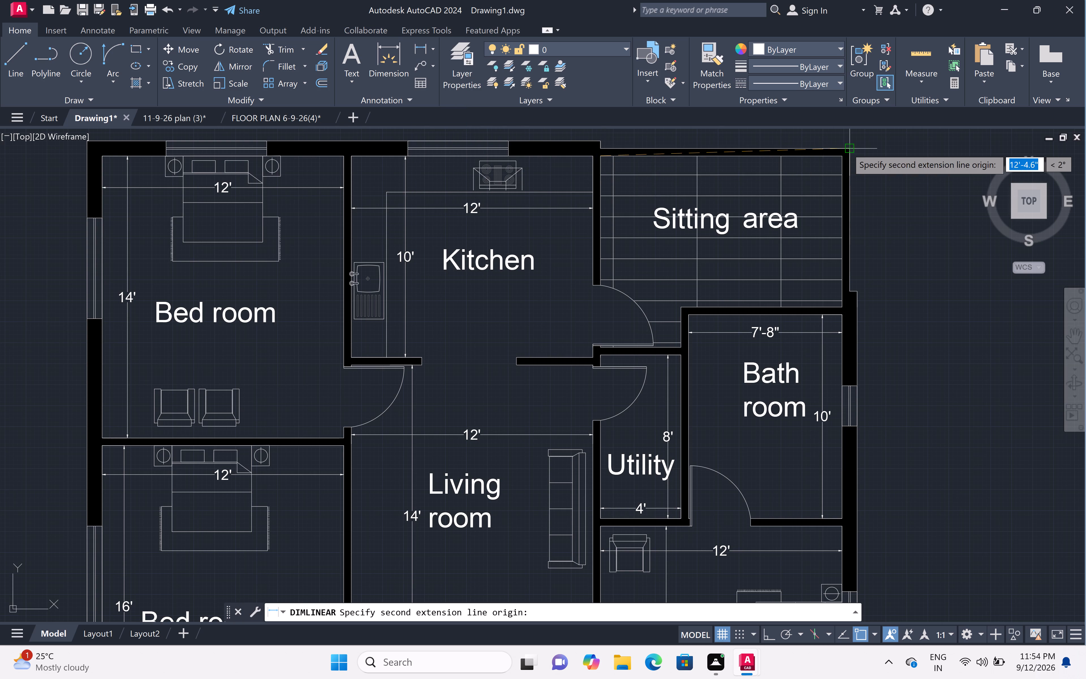
scroll(837, 159, up, 2)
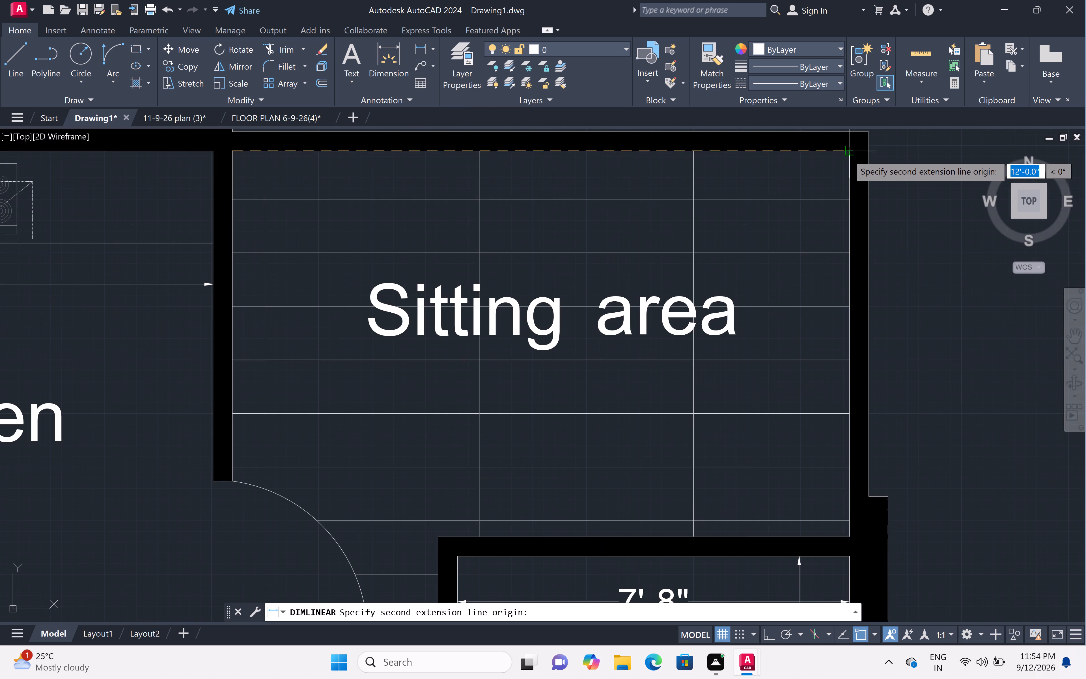
double_click(847, 155)
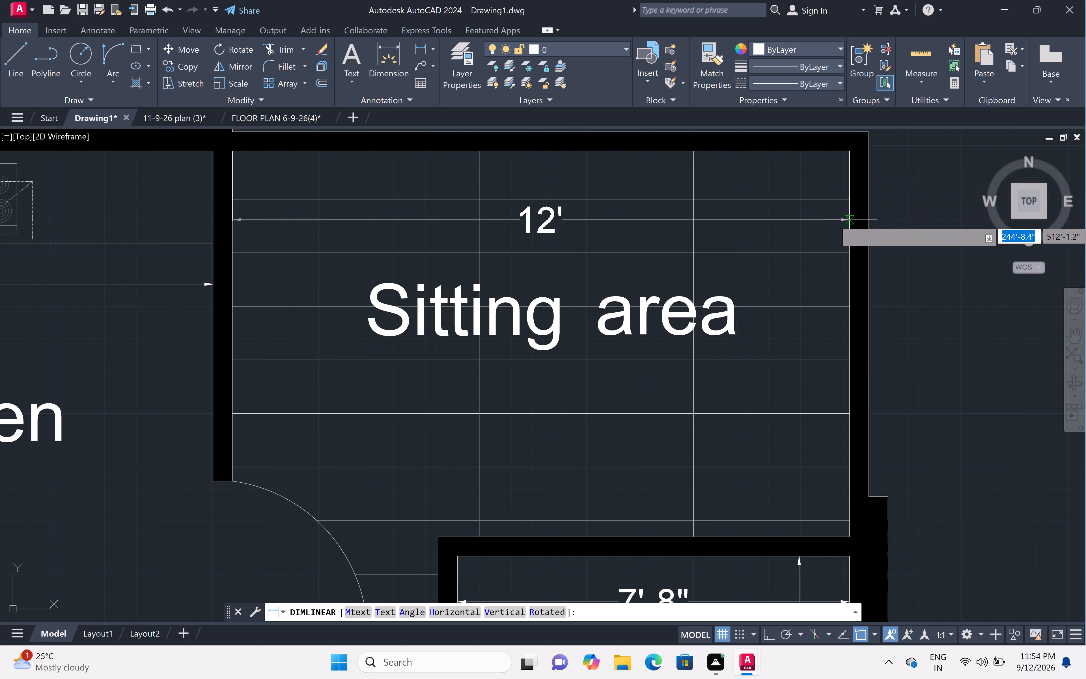
click(850, 220)
Add a vertical linear dimension from the sitting area's inner top corner to the bathroom wall, placed just inside the outer side wall.
scroll(519, 180, down, 3)
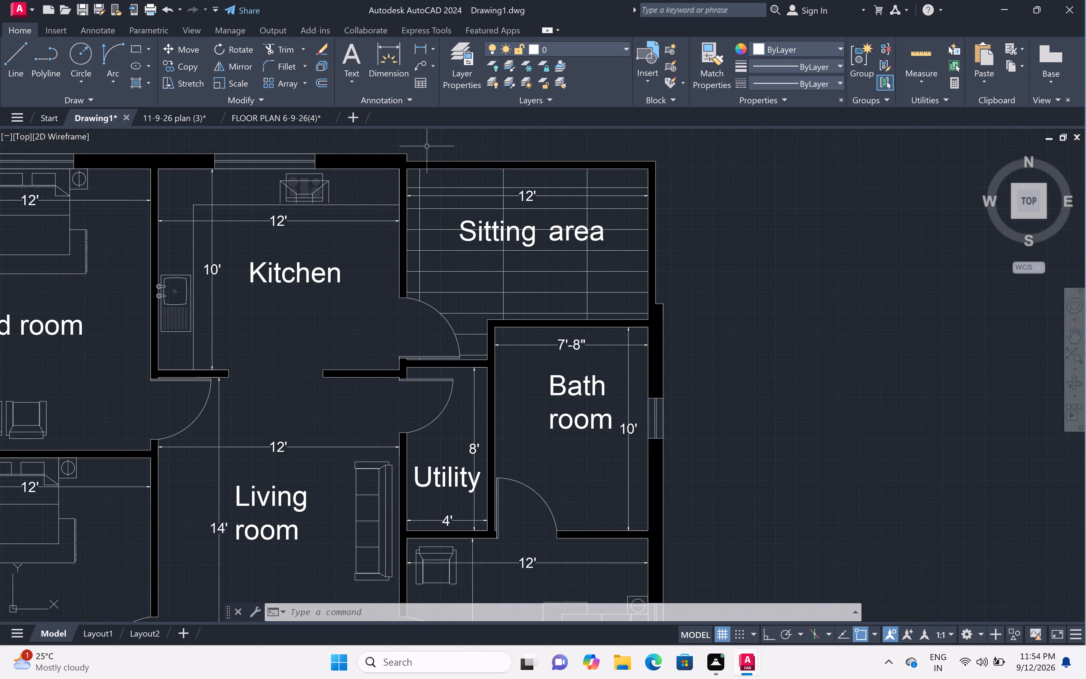
click(432, 50)
click(445, 68)
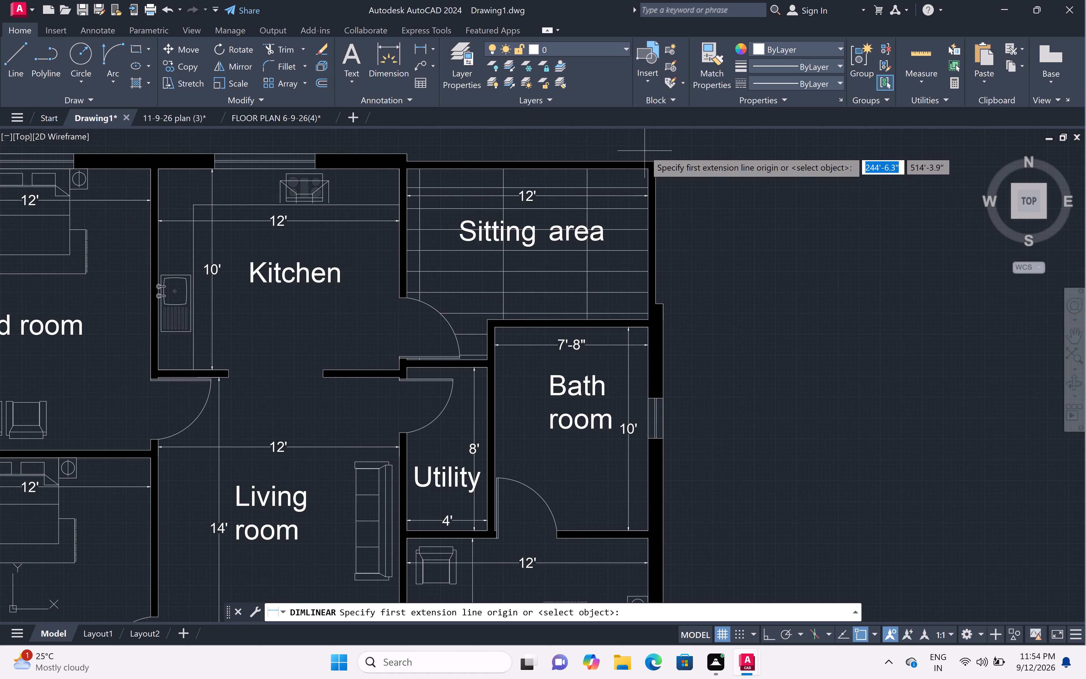
click(647, 172)
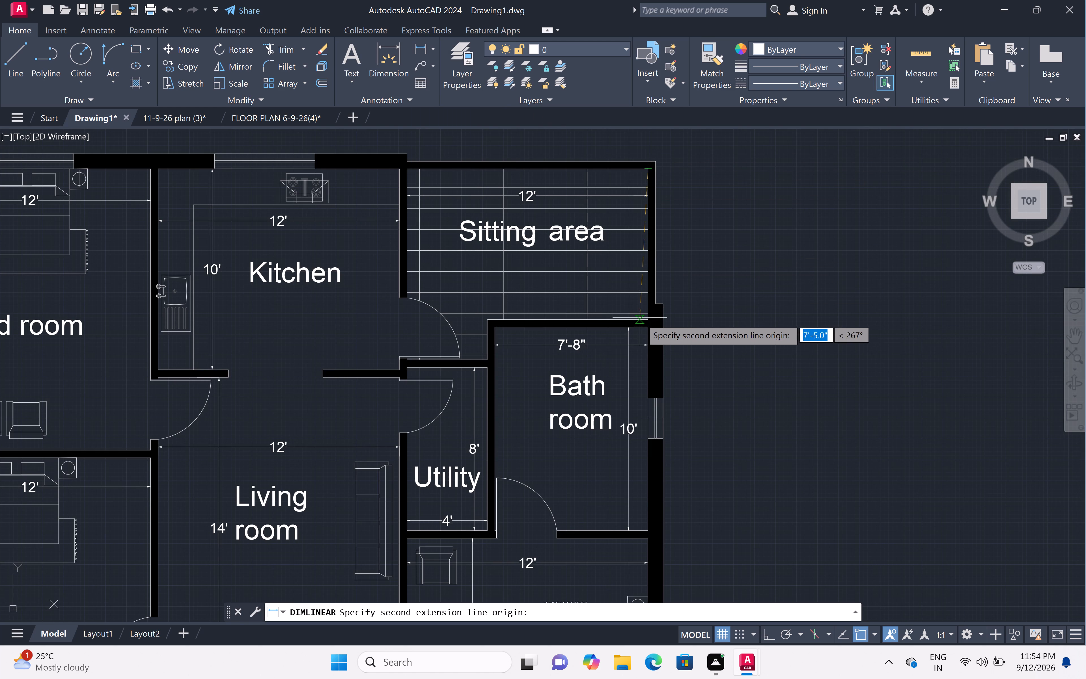
click(648, 321)
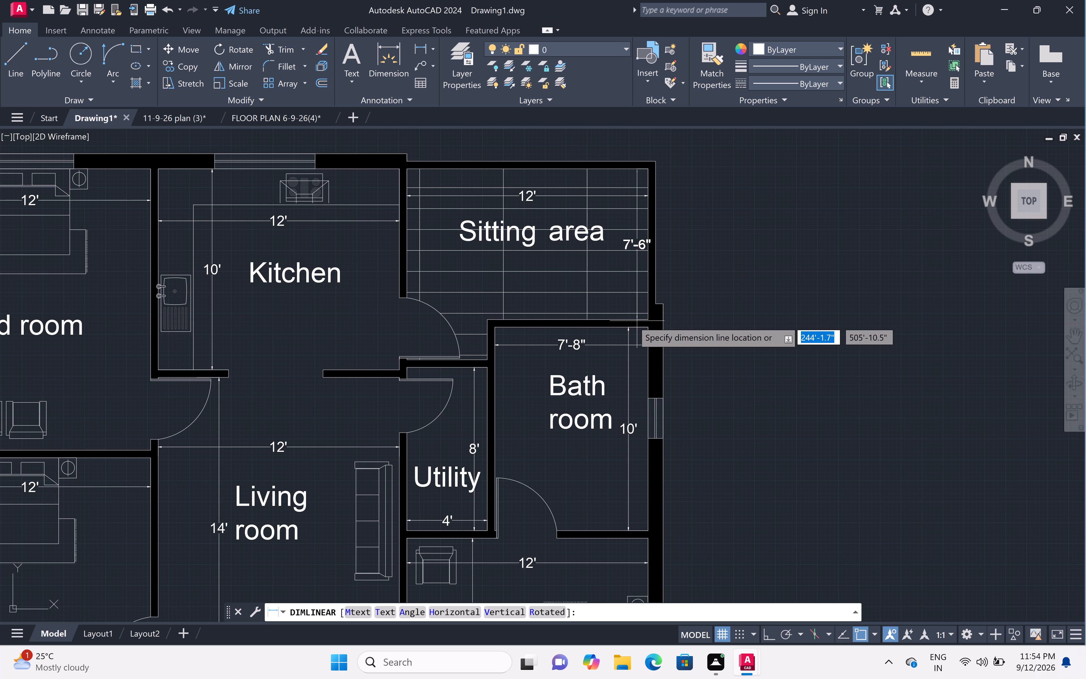
scroll(627, 312, up, 4)
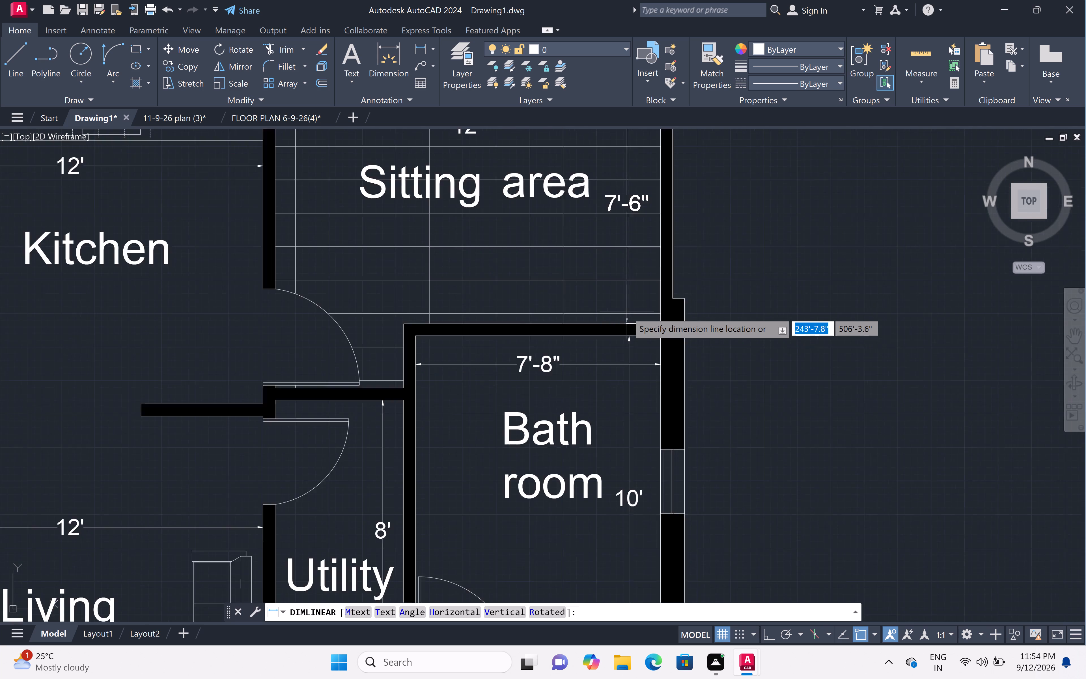
scroll(627, 312, down, 2)
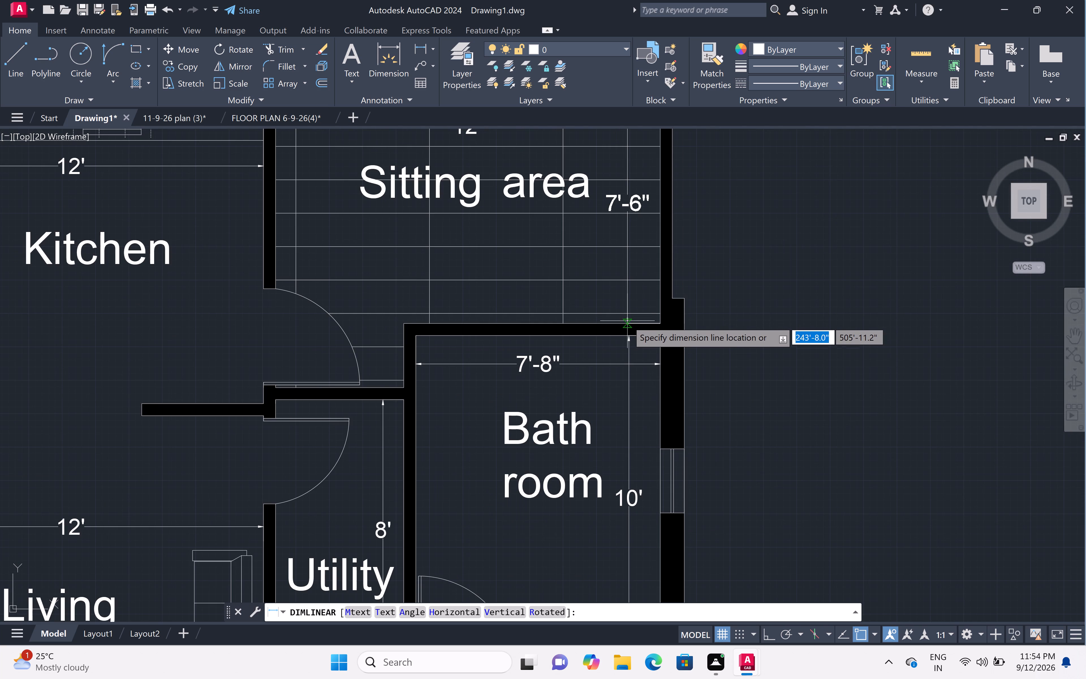
click(623, 322)
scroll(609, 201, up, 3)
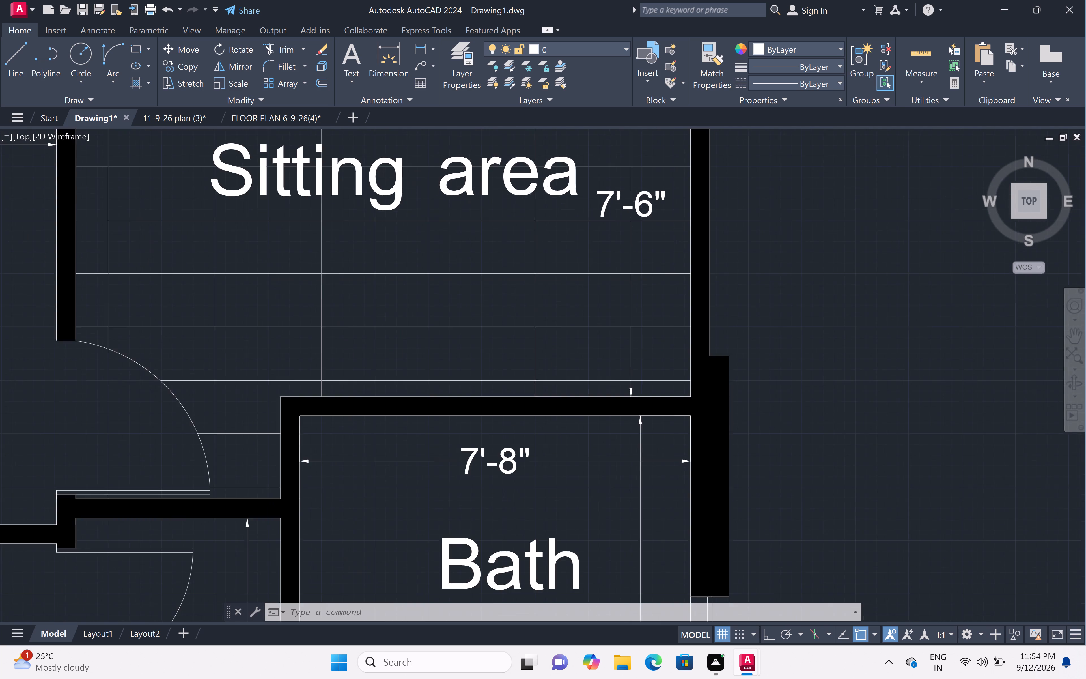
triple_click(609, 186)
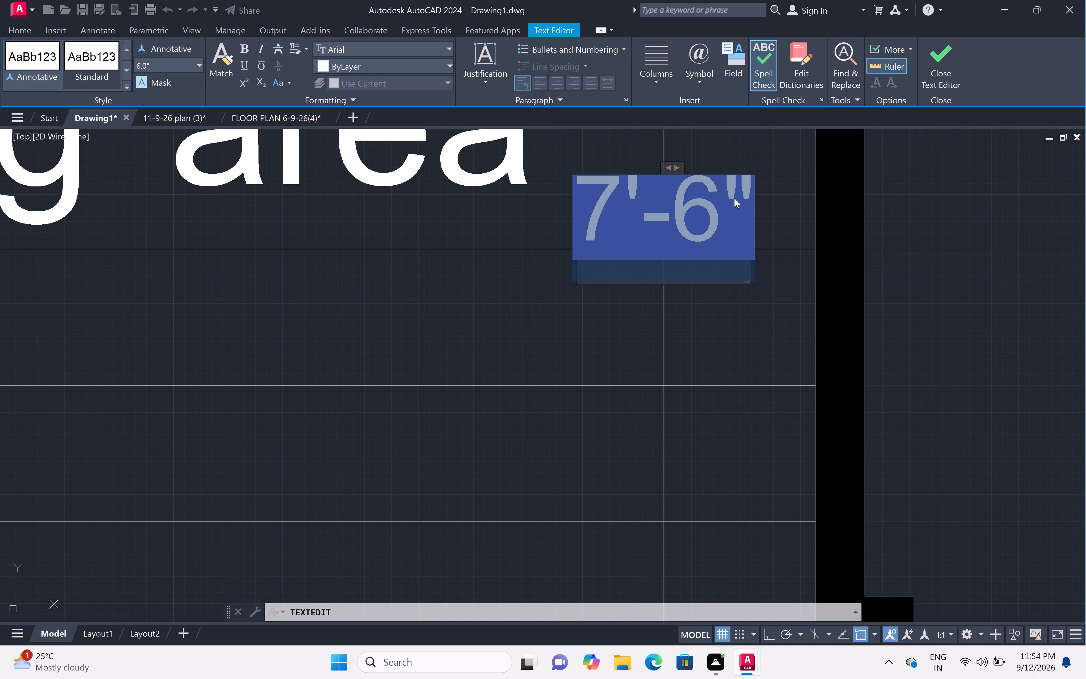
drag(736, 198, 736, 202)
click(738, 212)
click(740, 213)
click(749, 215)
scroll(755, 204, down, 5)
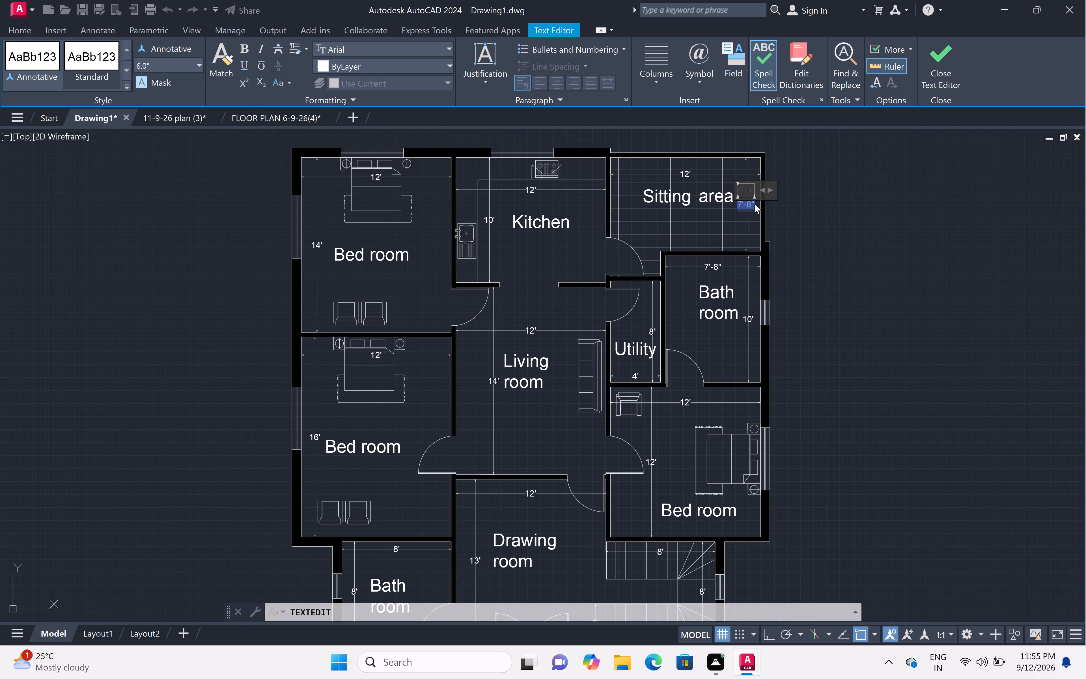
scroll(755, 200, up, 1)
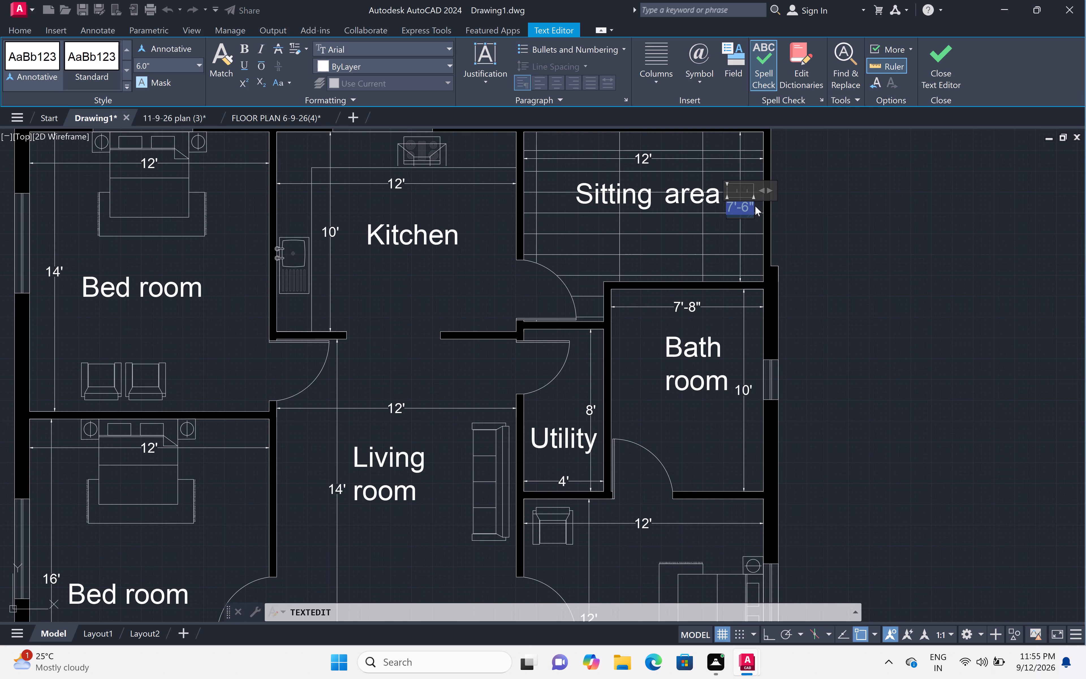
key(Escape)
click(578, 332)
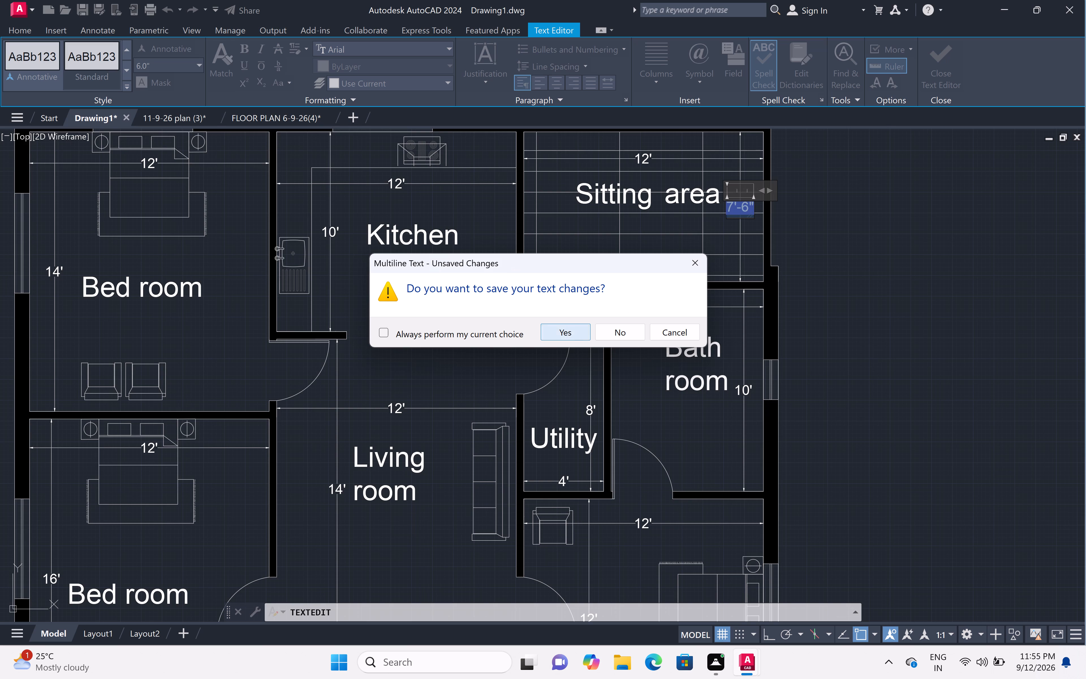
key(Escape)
Start a single-sheet plot of the model and set the plotter to DWG To PDF.pc3.
scroll(693, 242, down, 5)
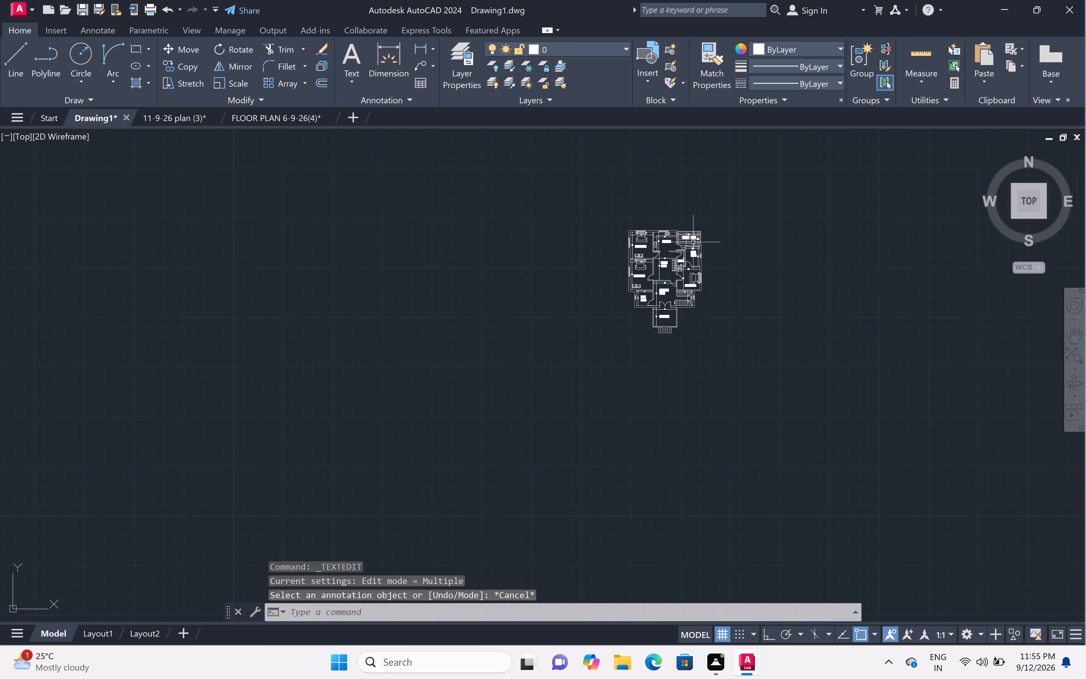
scroll(696, 242, up, 3)
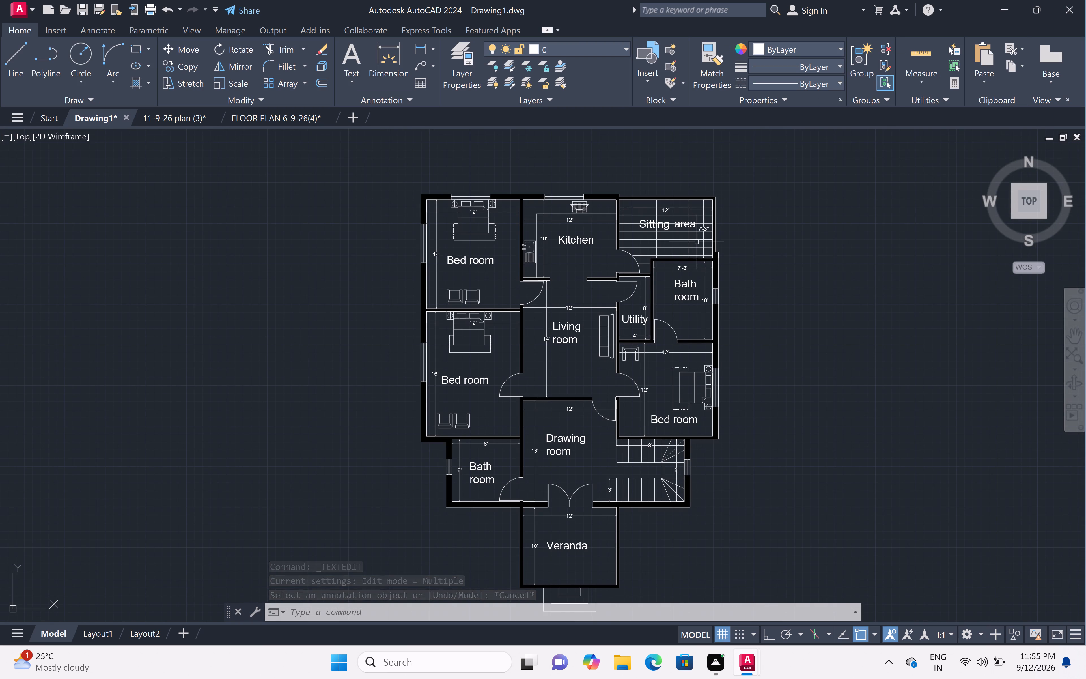
key(ctrl+p)
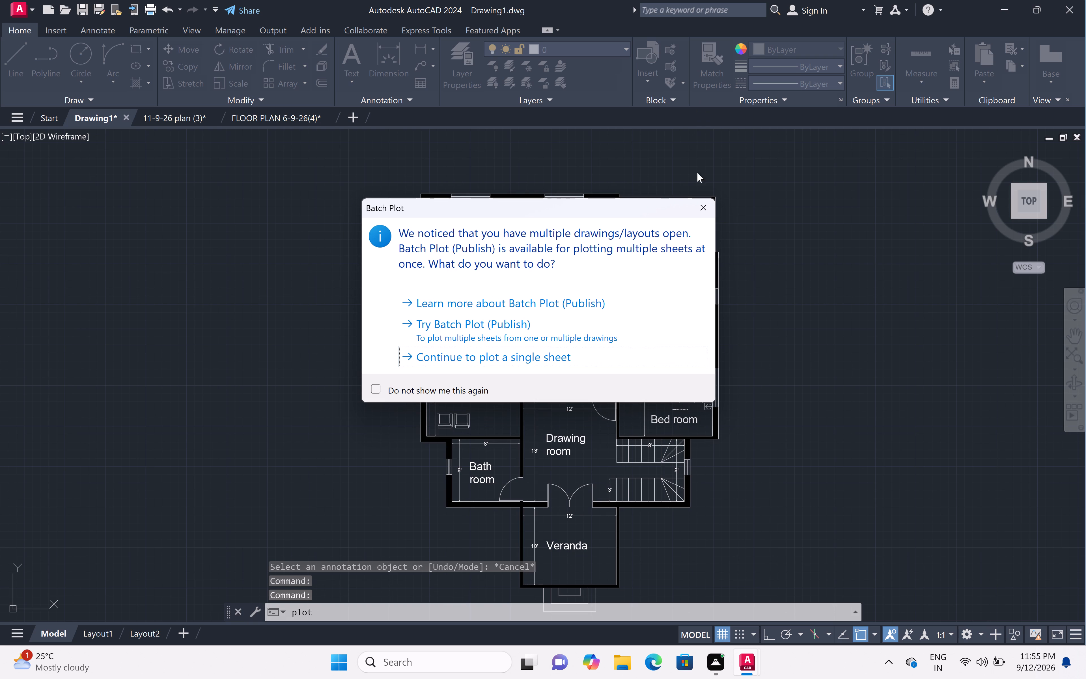
click(699, 204)
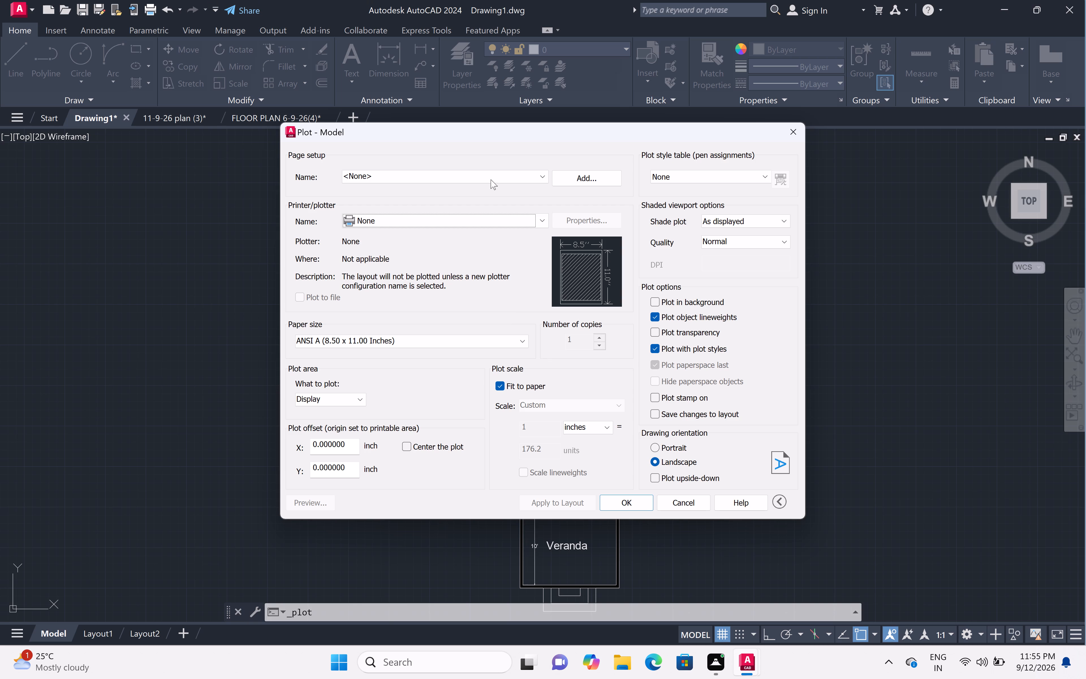
click(543, 217)
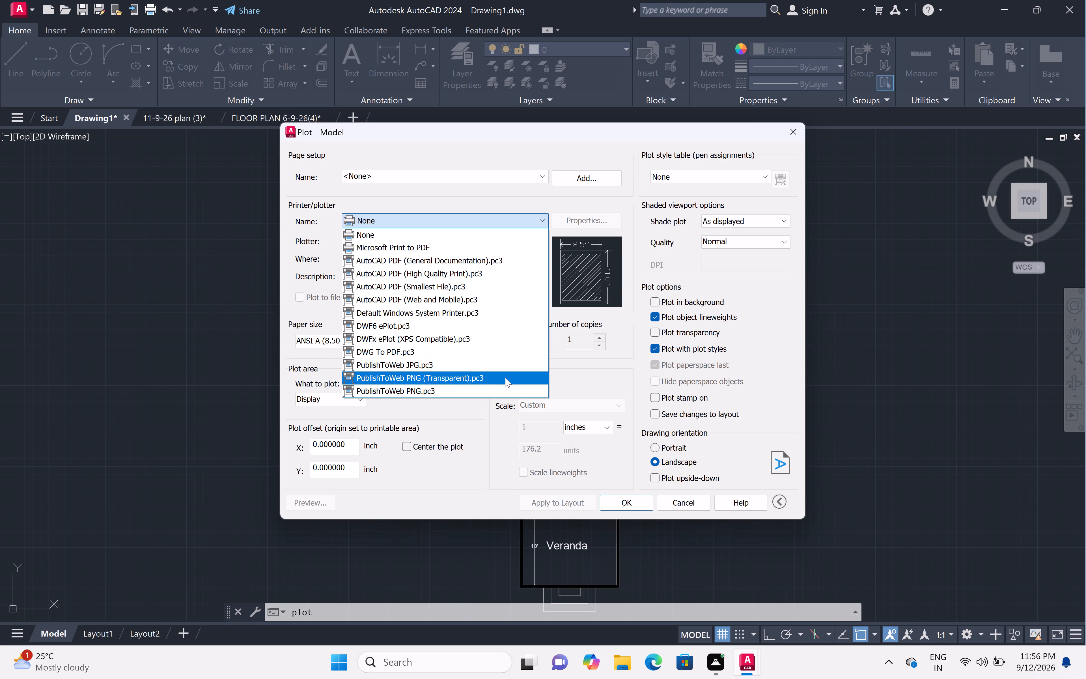
double_click(476, 354)
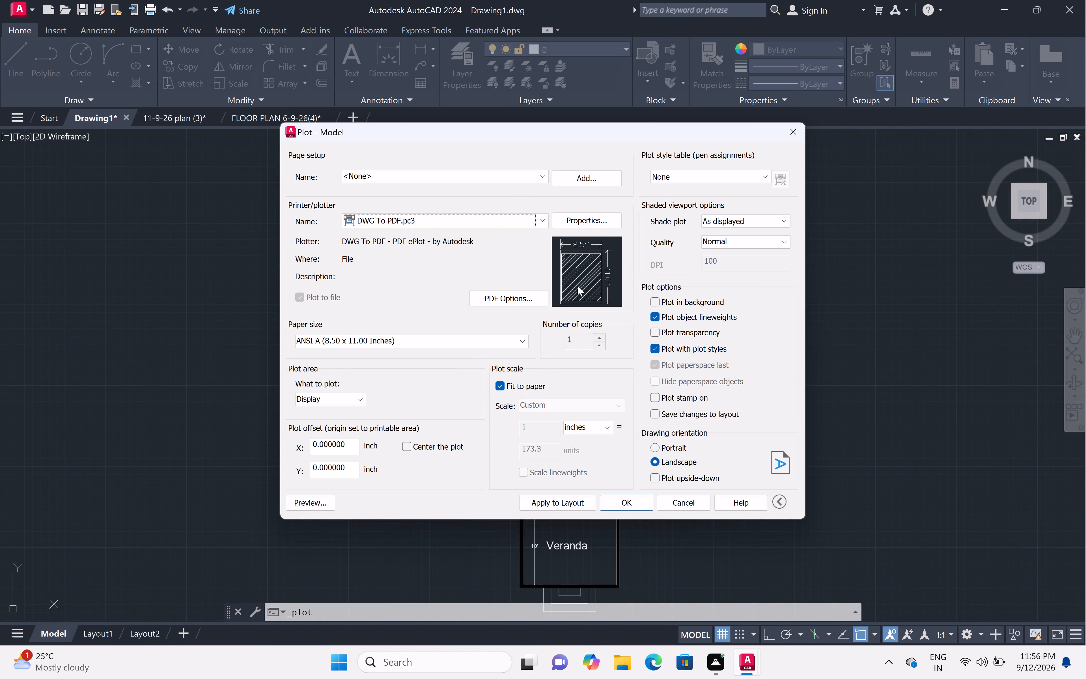
Set the plot's paper size to ISO A4 (297.00 x 210.00 MM).
double_click(522, 339)
click(522, 339)
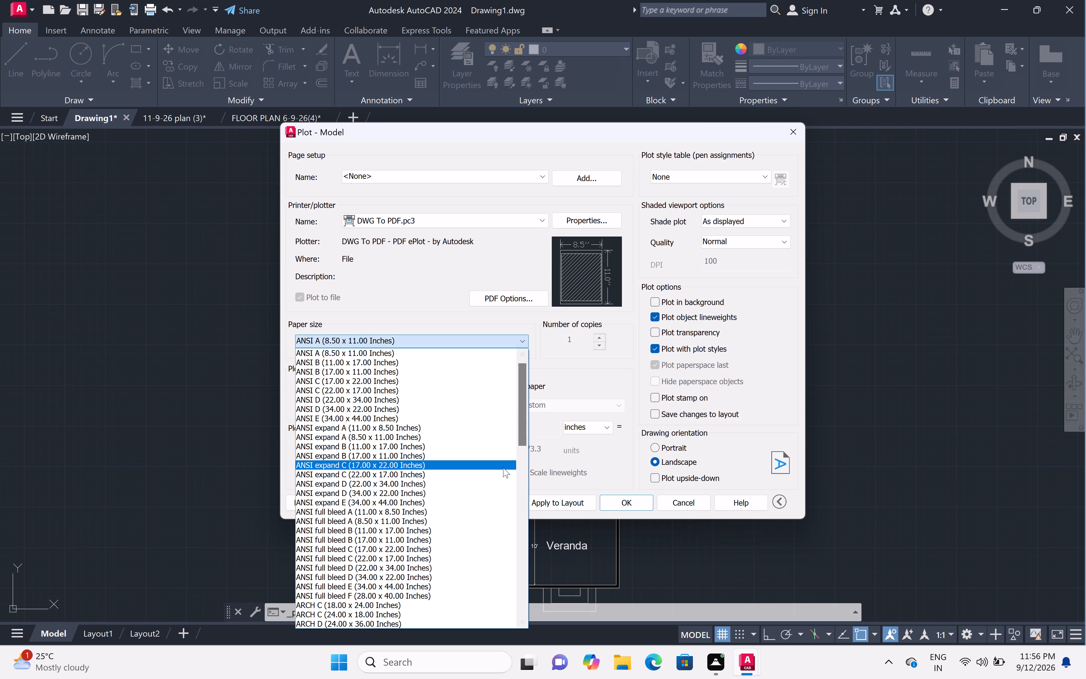
scroll(503, 468, down, 5)
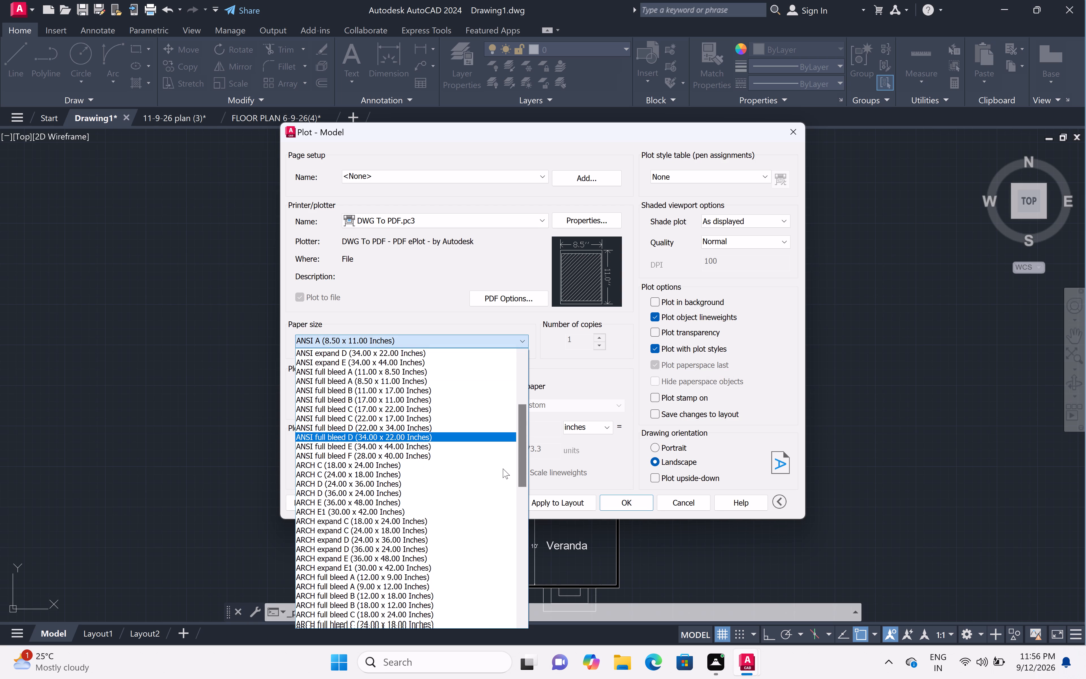
scroll(503, 469, down, 1)
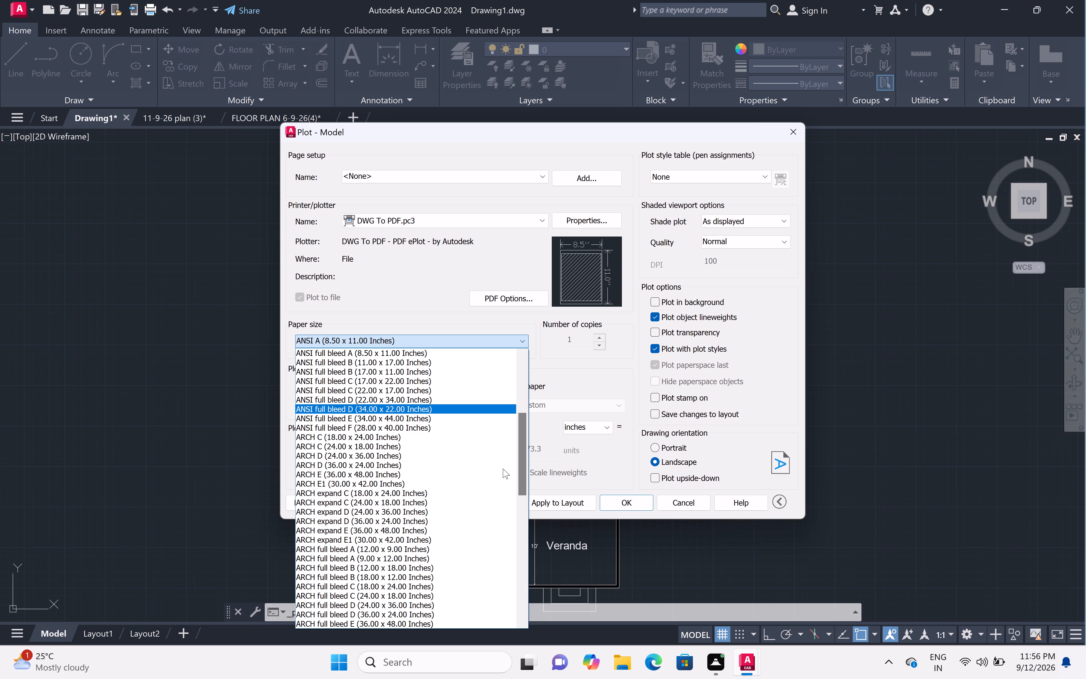
scroll(510, 503, down, 1)
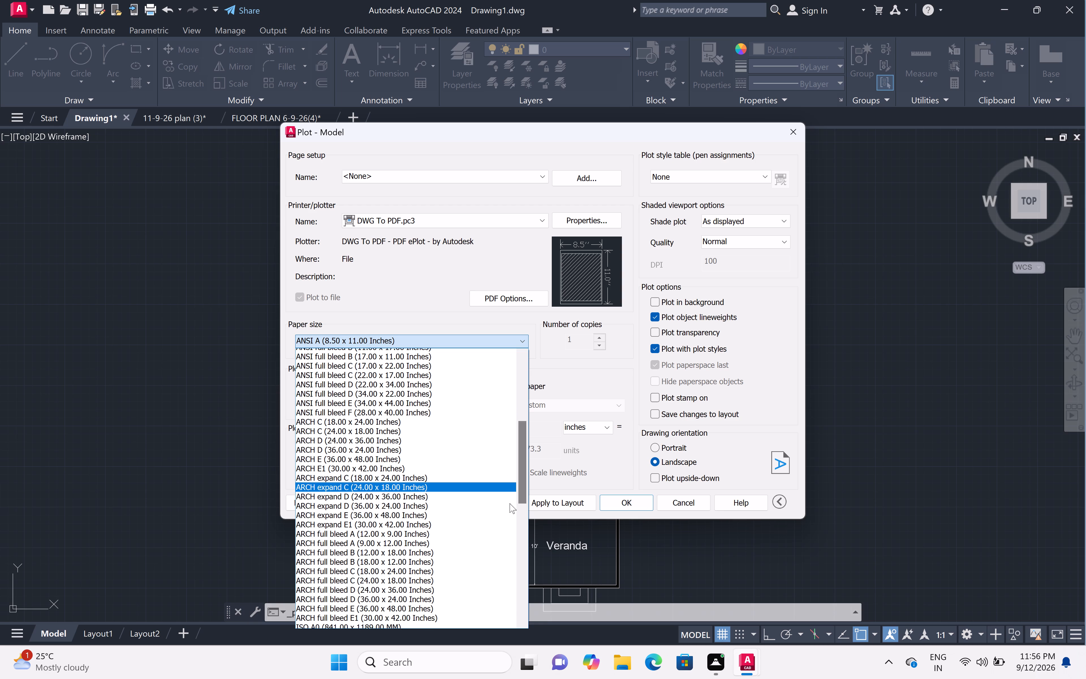
scroll(510, 503, down, 4)
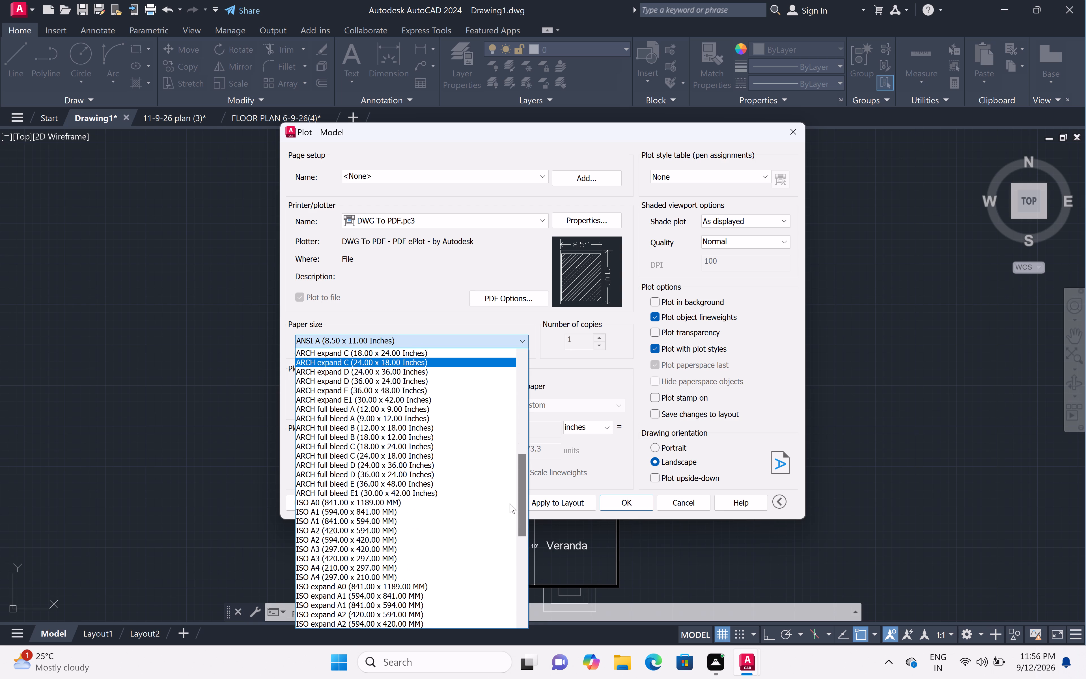
scroll(510, 503, down, 1)
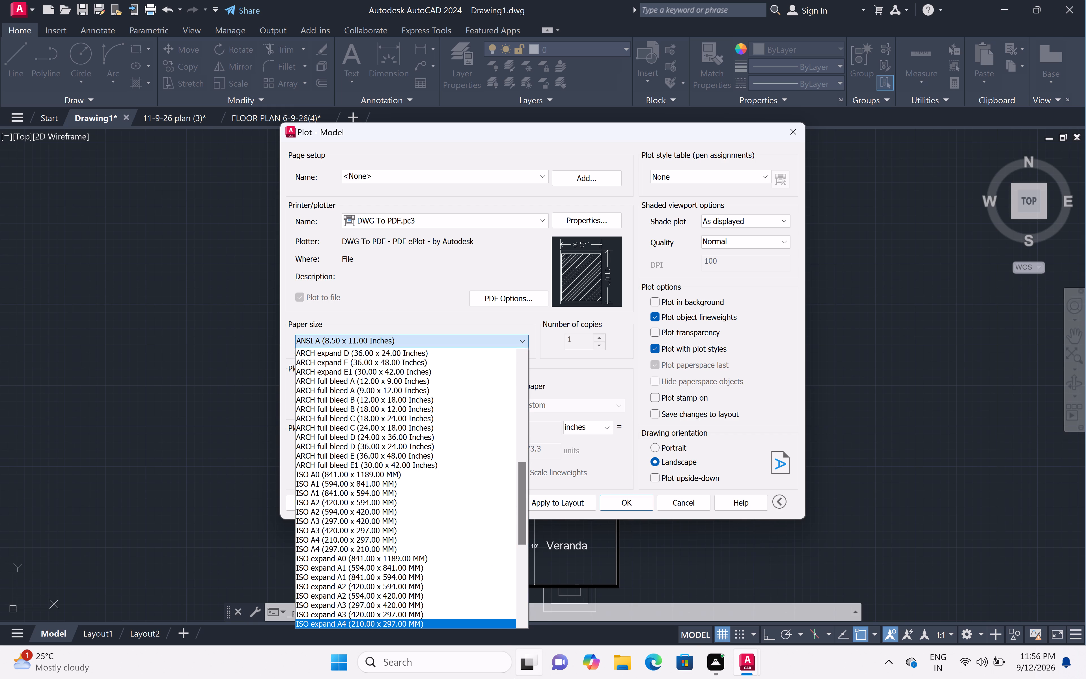
scroll(514, 678, down, 1)
scroll(514, 678, up, 1)
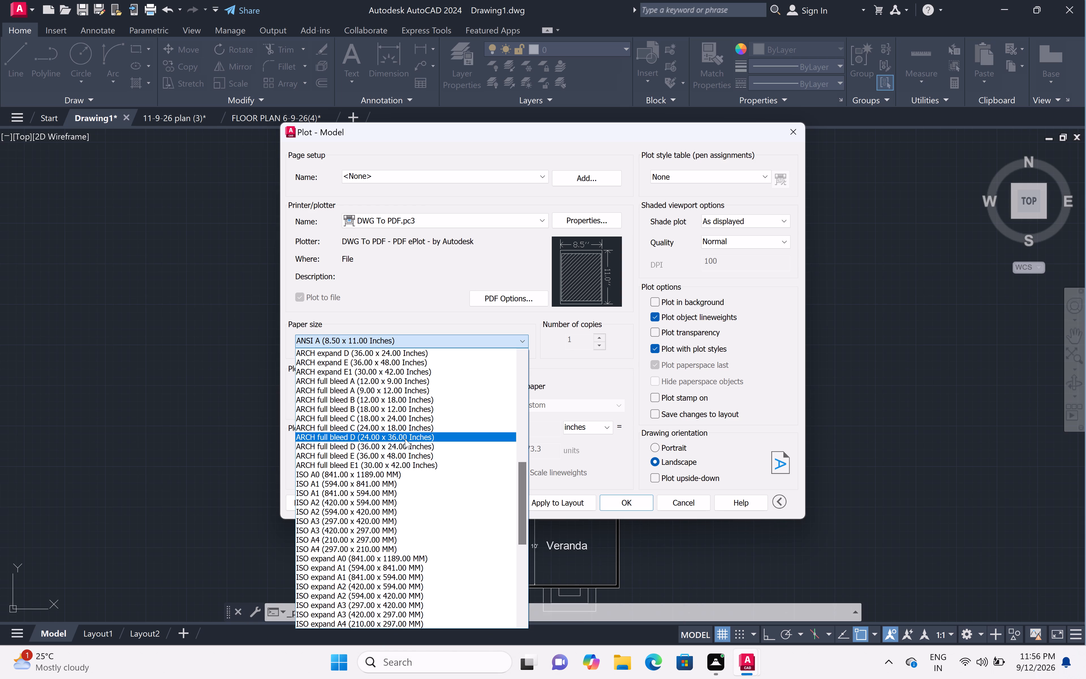
scroll(406, 443, down, 3)
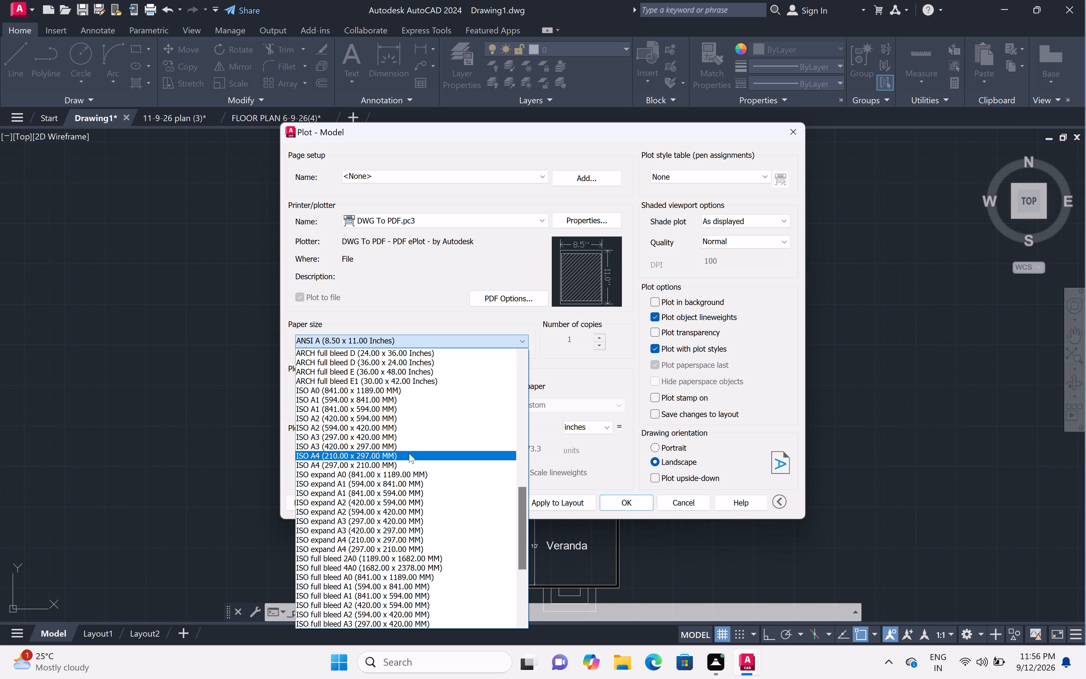
scroll(409, 453, down, 1)
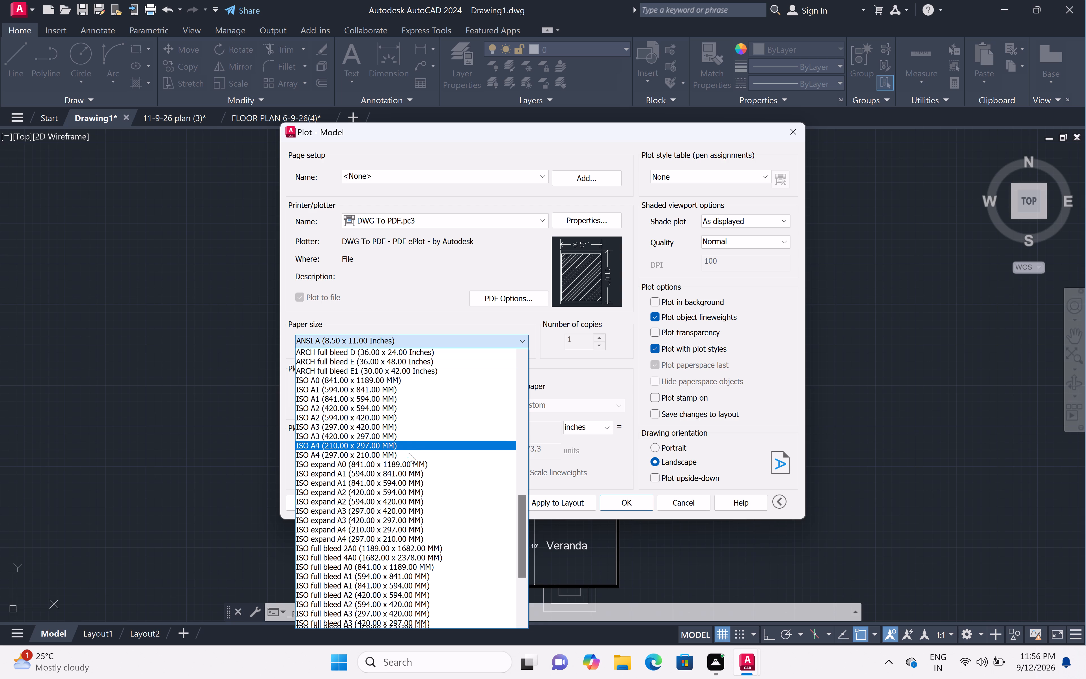
scroll(409, 453, down, 1)
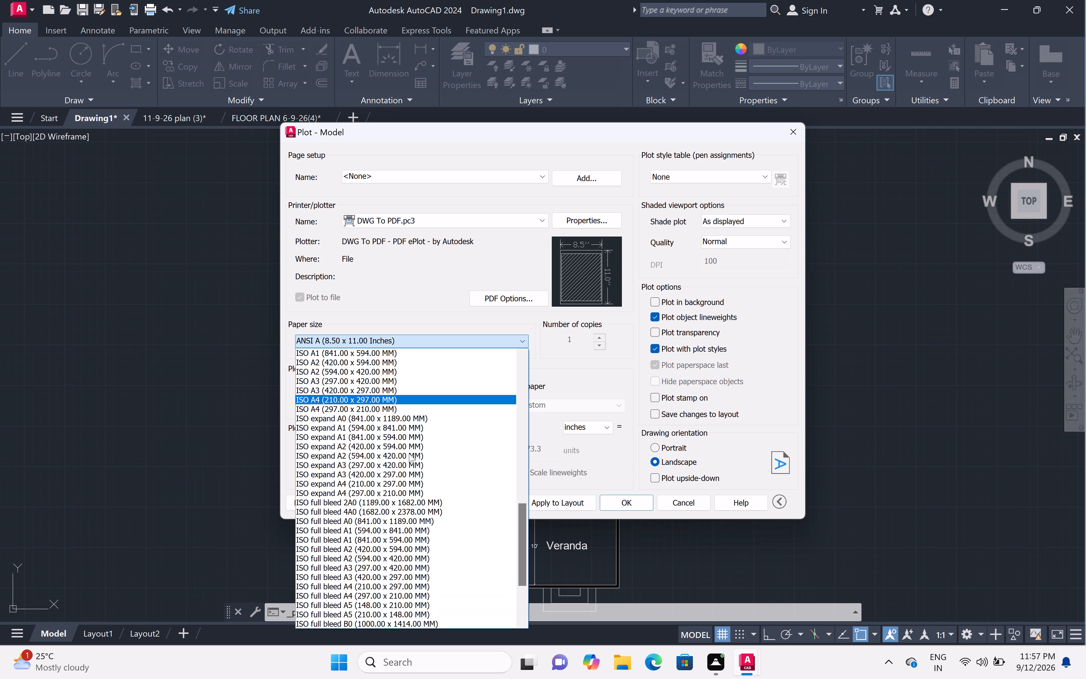
scroll(443, 369, down, 2)
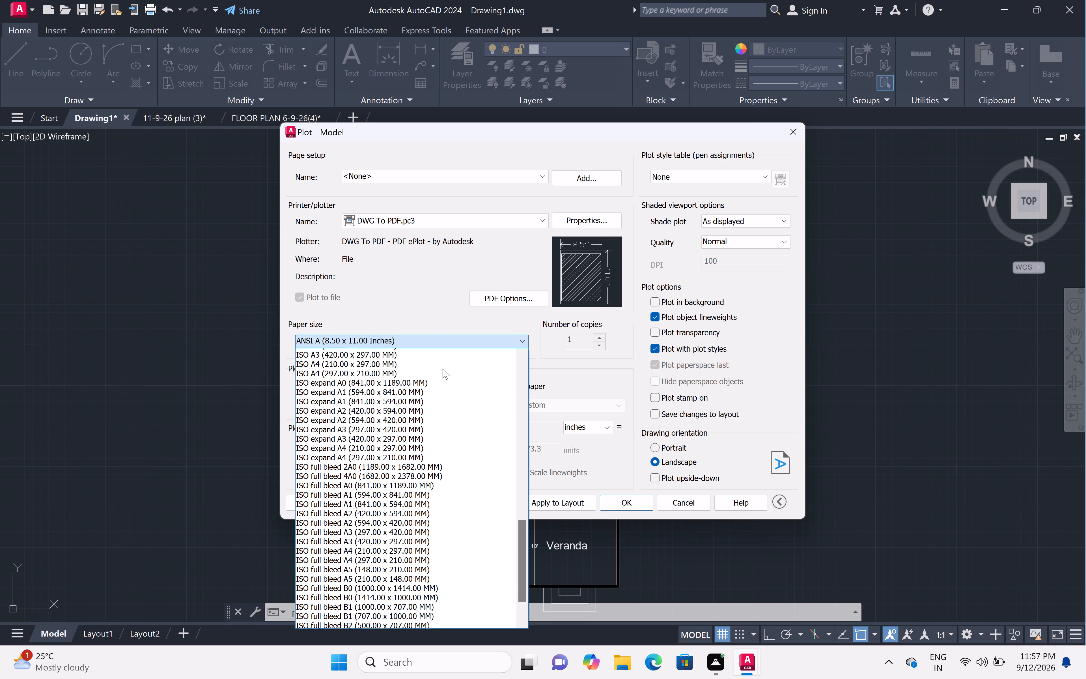
scroll(443, 369, up, 1)
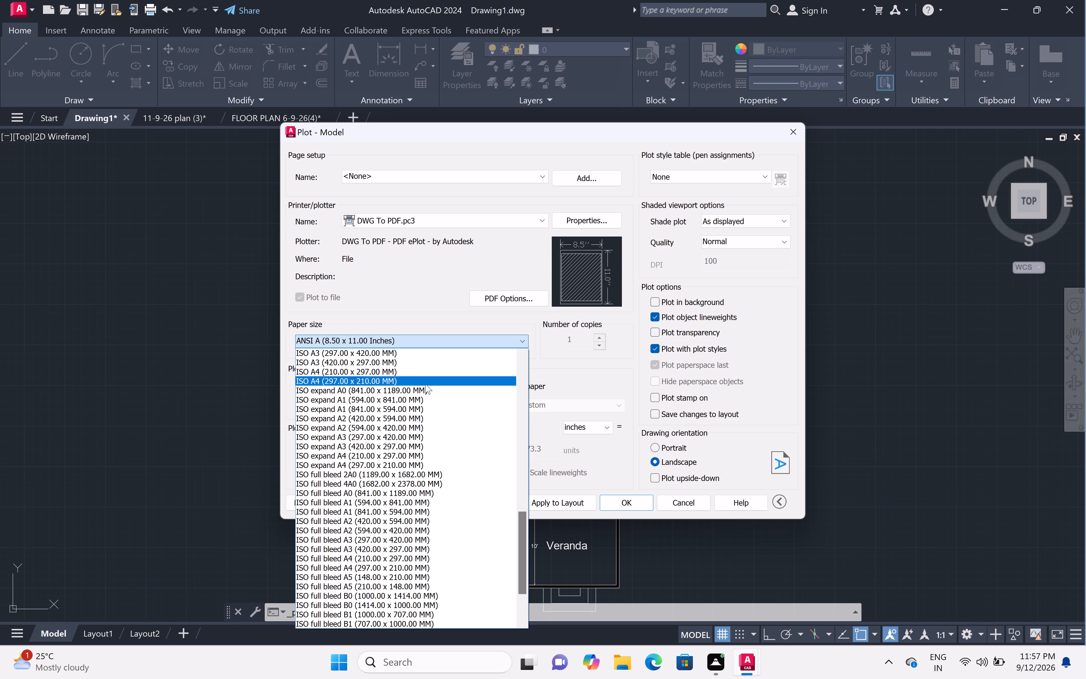
click(427, 383)
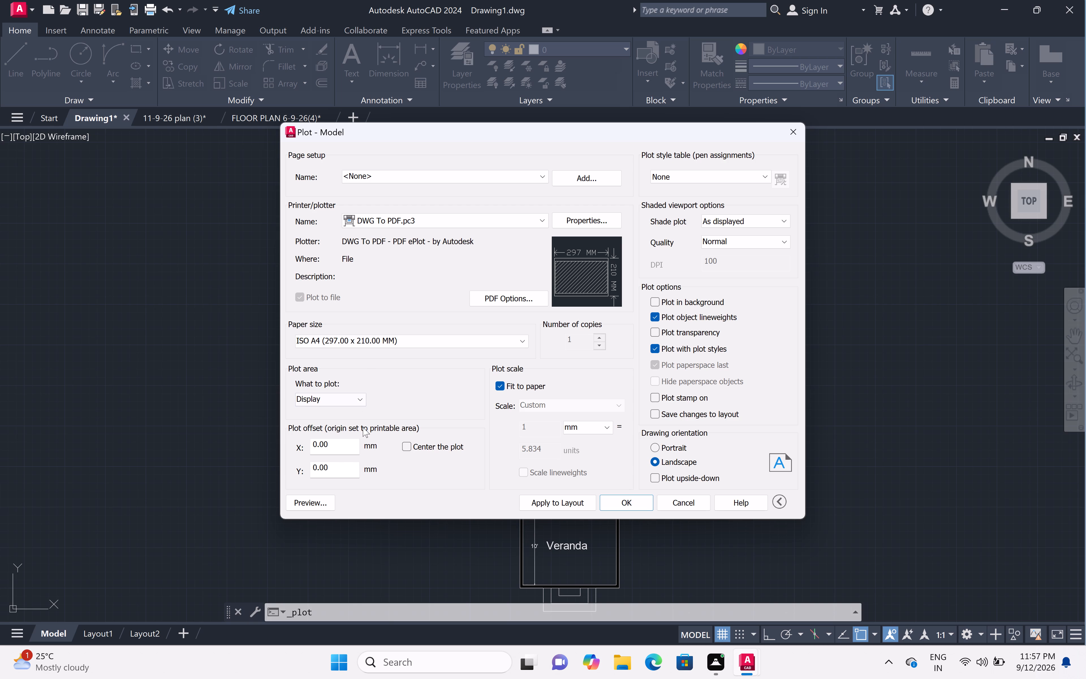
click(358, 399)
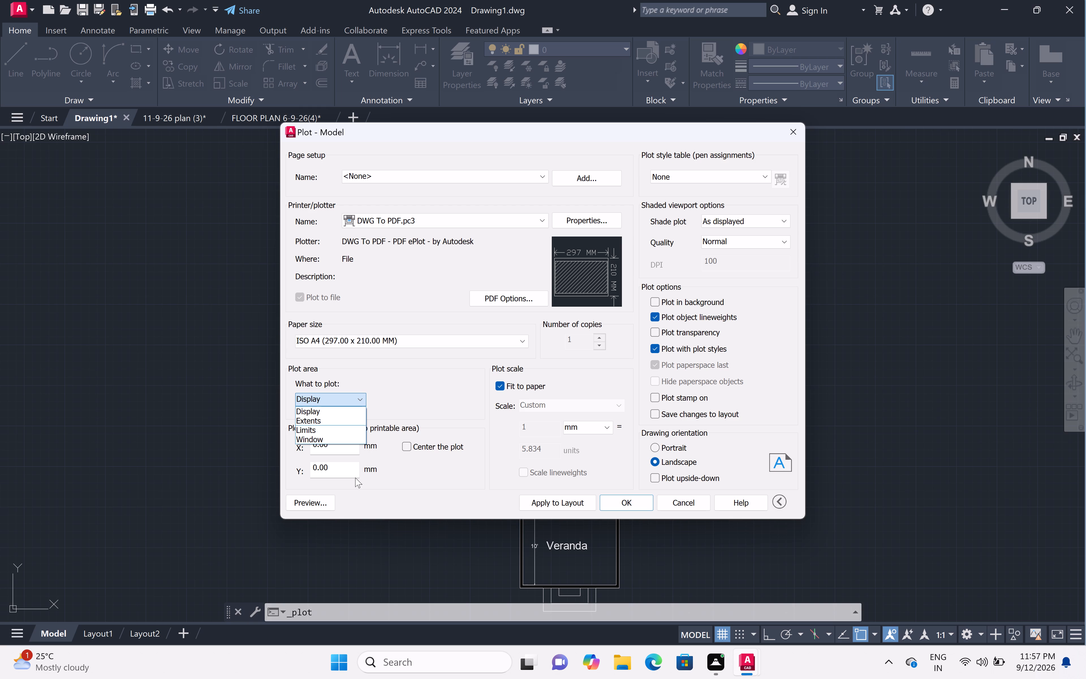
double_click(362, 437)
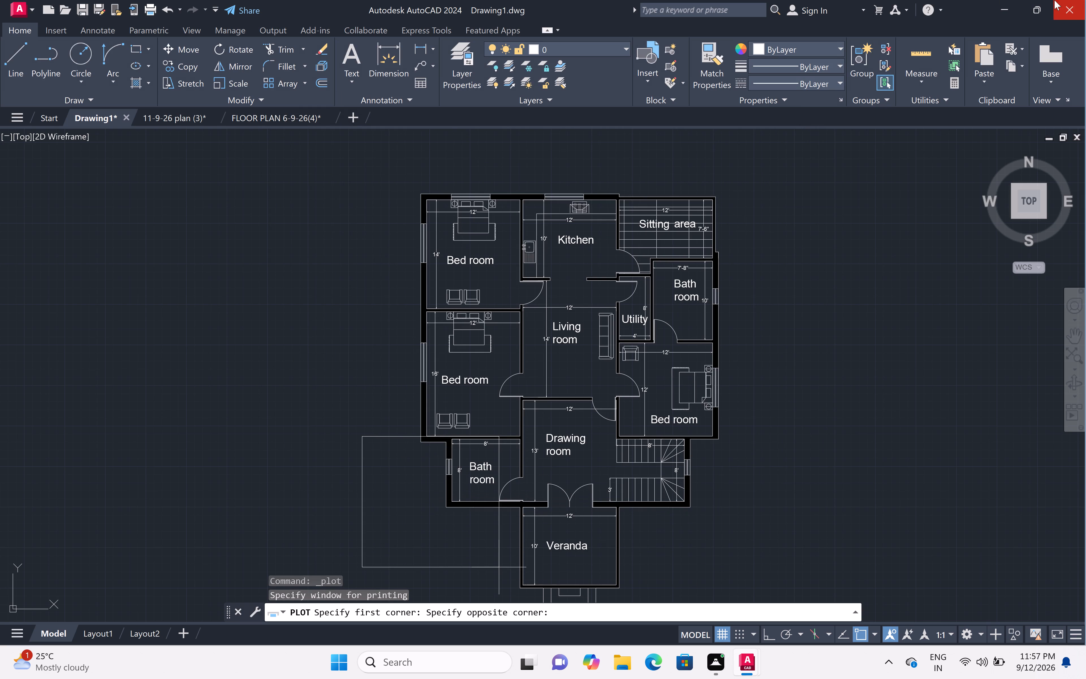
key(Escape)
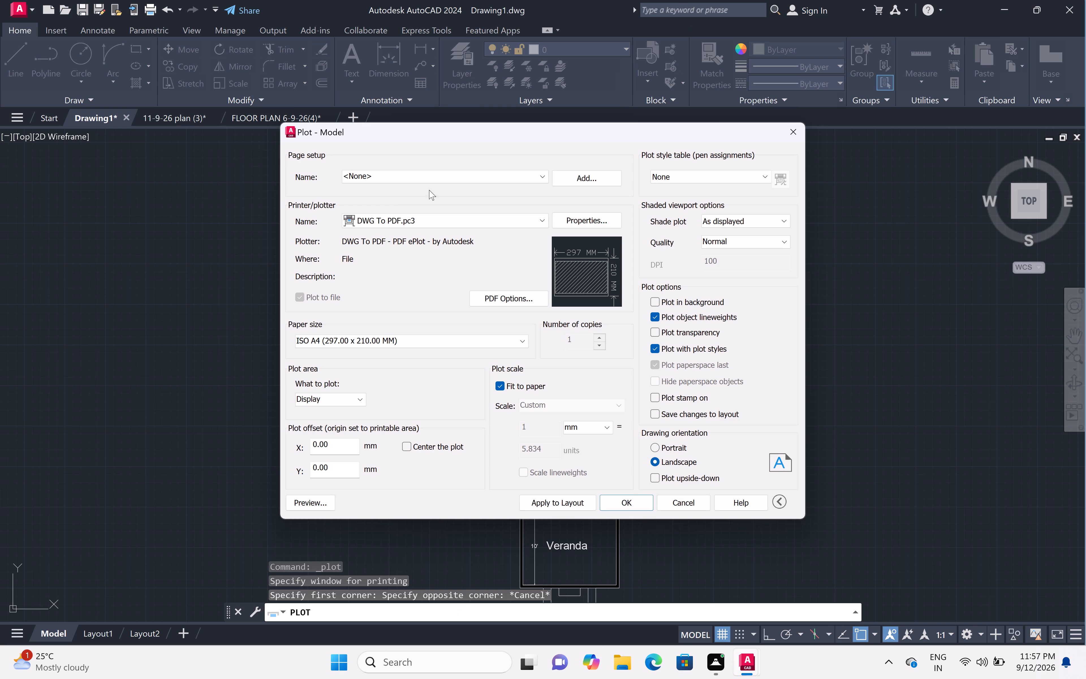
Set the plot area to a window enclosing the entire floor plan, from above the upper bedroom to below the veranda steps.
click(361, 400)
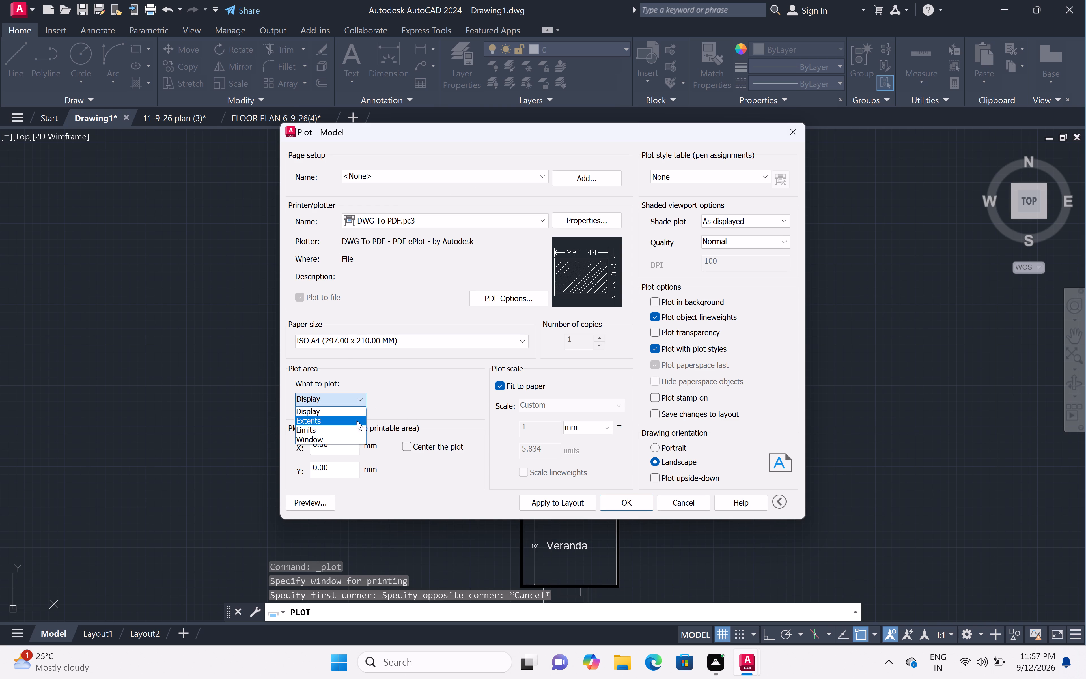
click(349, 439)
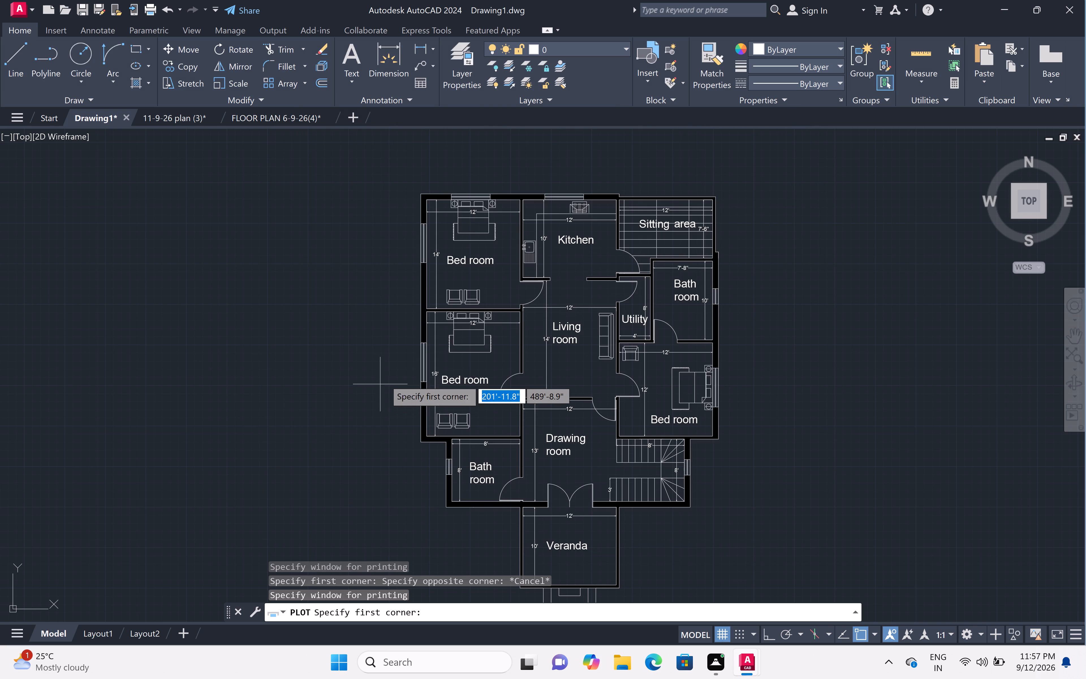
scroll(392, 368, down, 2)
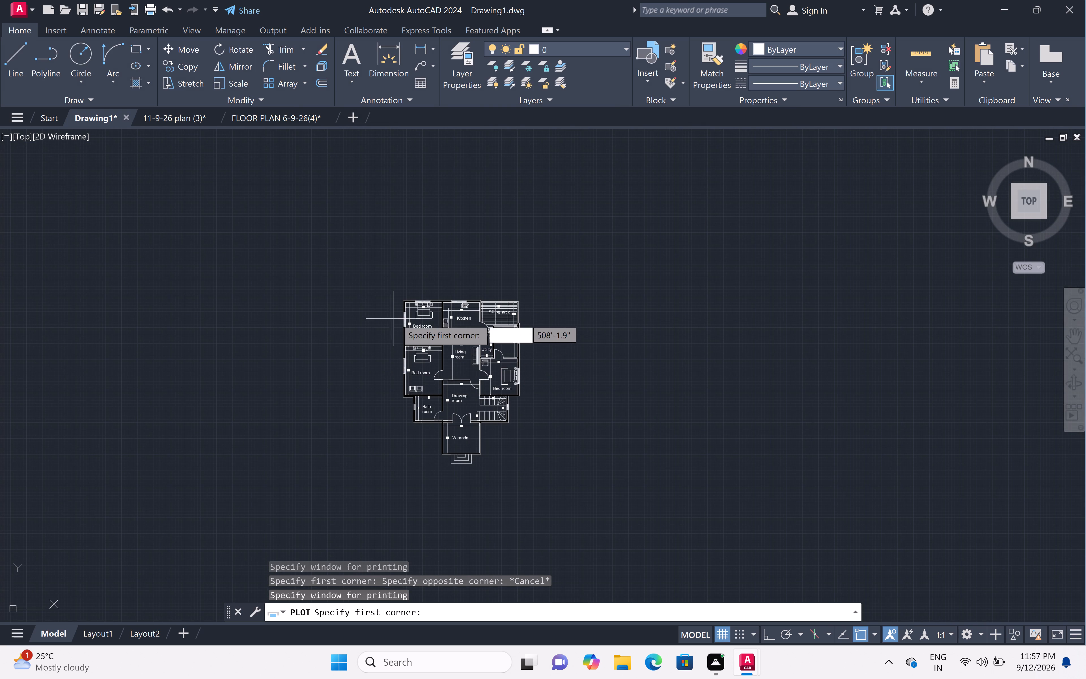
scroll(398, 335, up, 1)
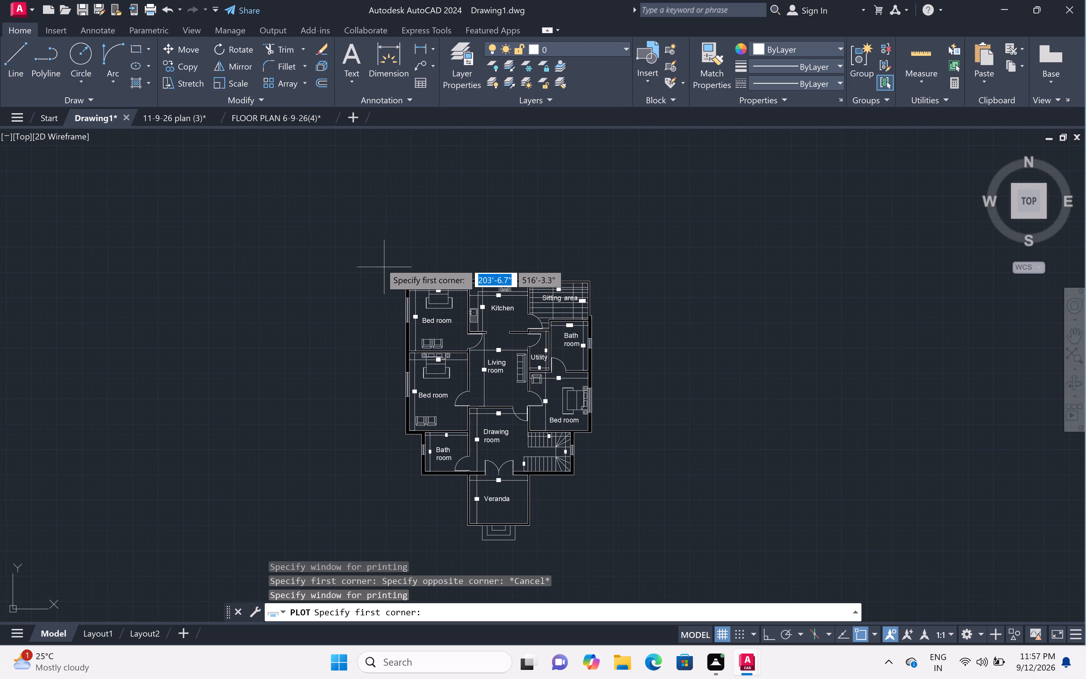
click(369, 265)
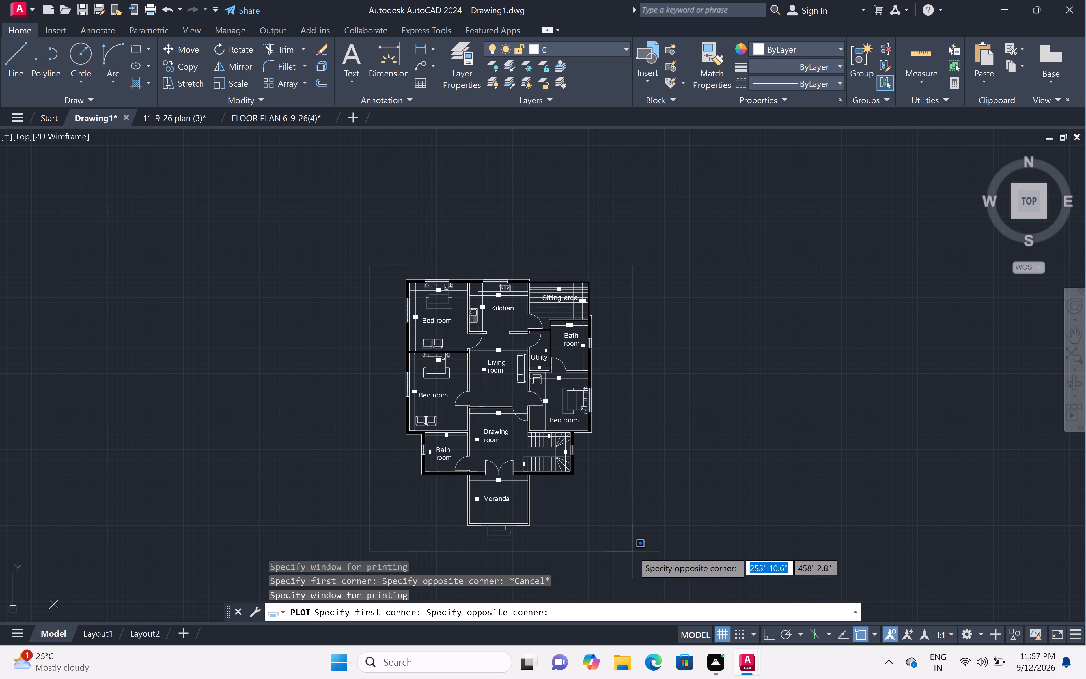
click(633, 551)
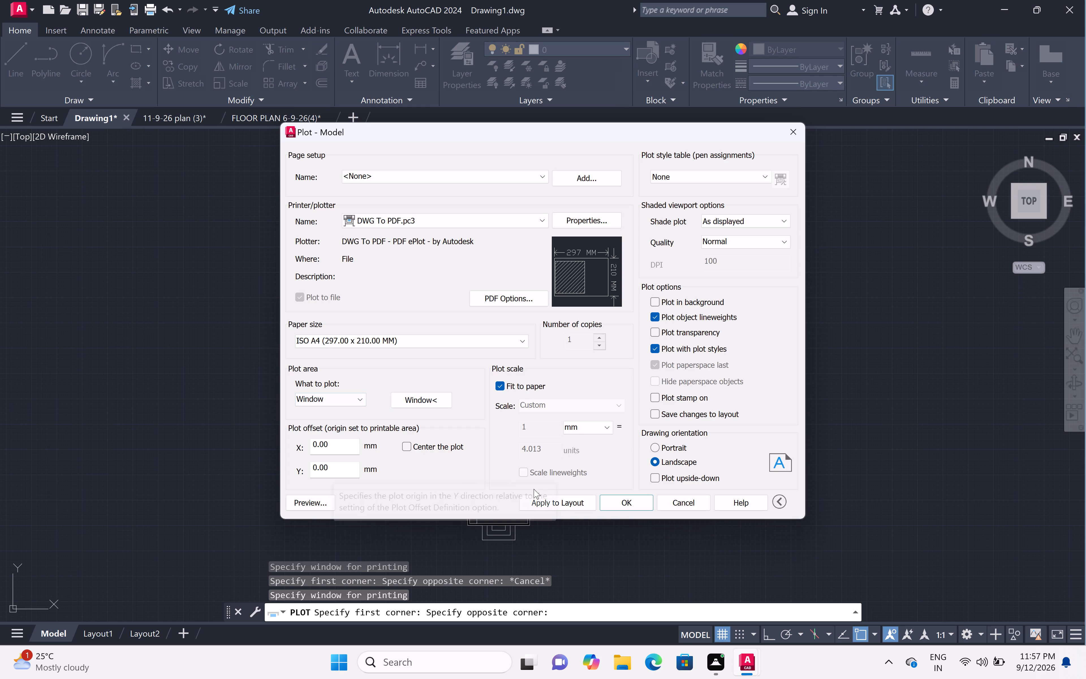
Centre the plot on the paper.
double_click(409, 444)
double_click(406, 447)
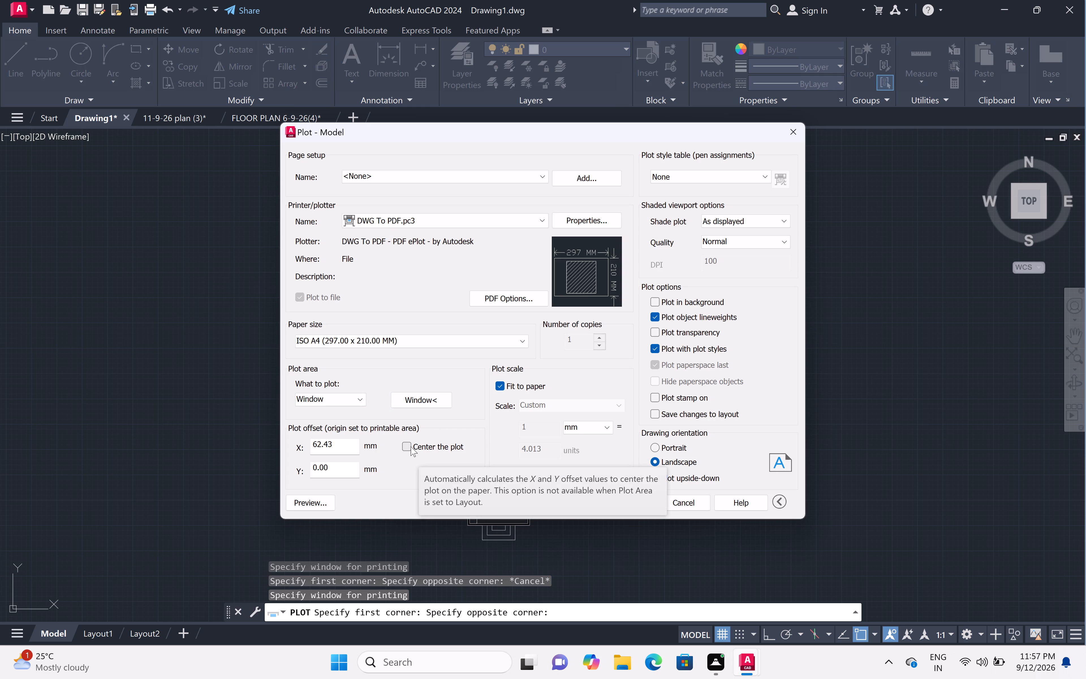
double_click(410, 447)
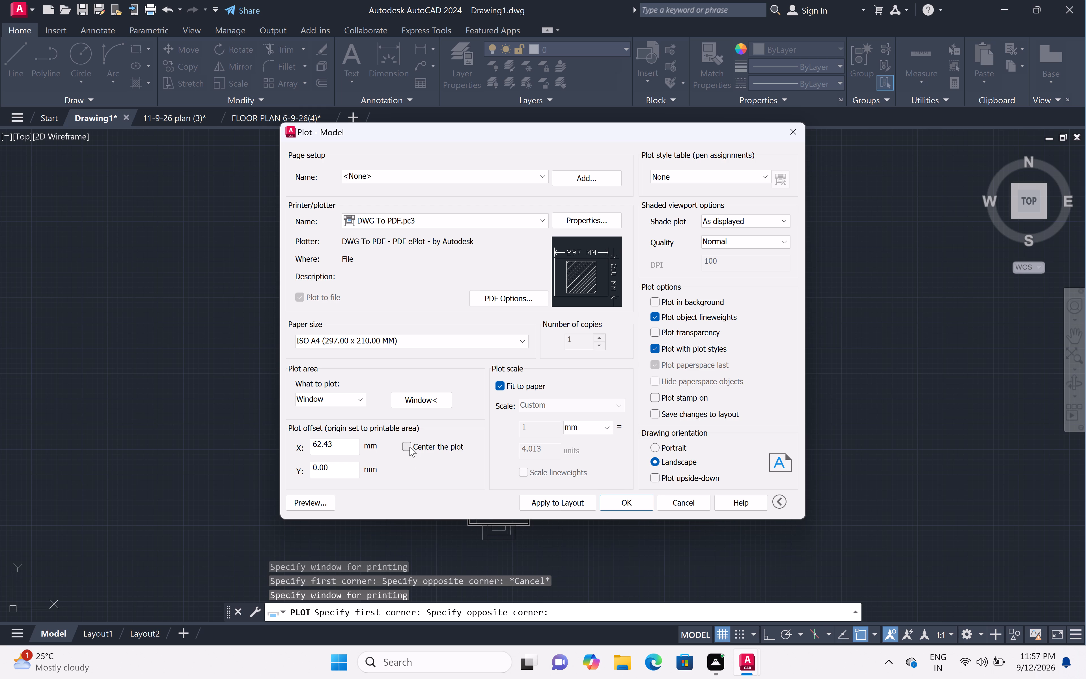
double_click(410, 447)
click(404, 444)
Assign the acad.ctb plot style table to the plot and to all layouts.
click(764, 173)
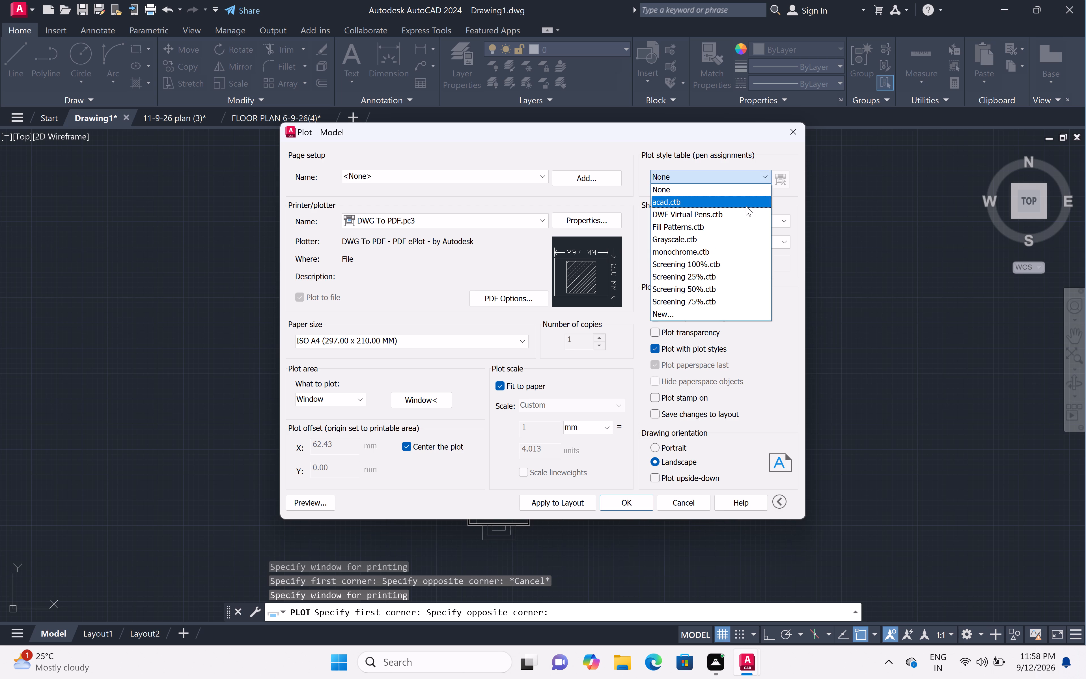
click(746, 206)
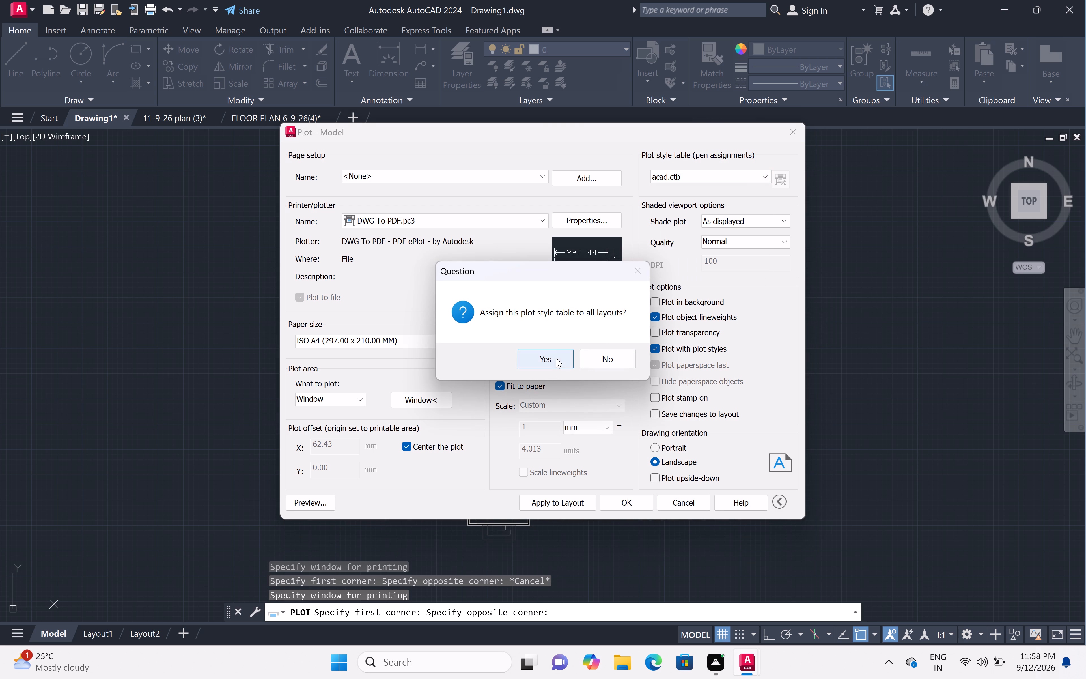
click(556, 358)
Preview the plot to examine how the floor plan sits on the sheet, and return to the plot settings.
click(302, 500)
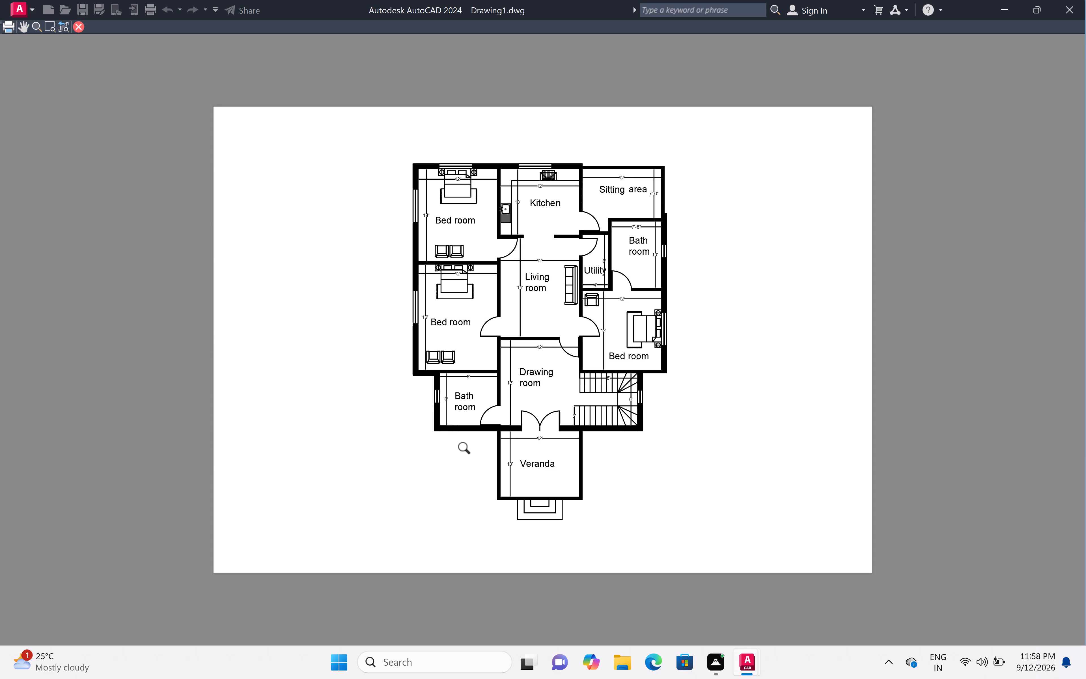
right_click(573, 436)
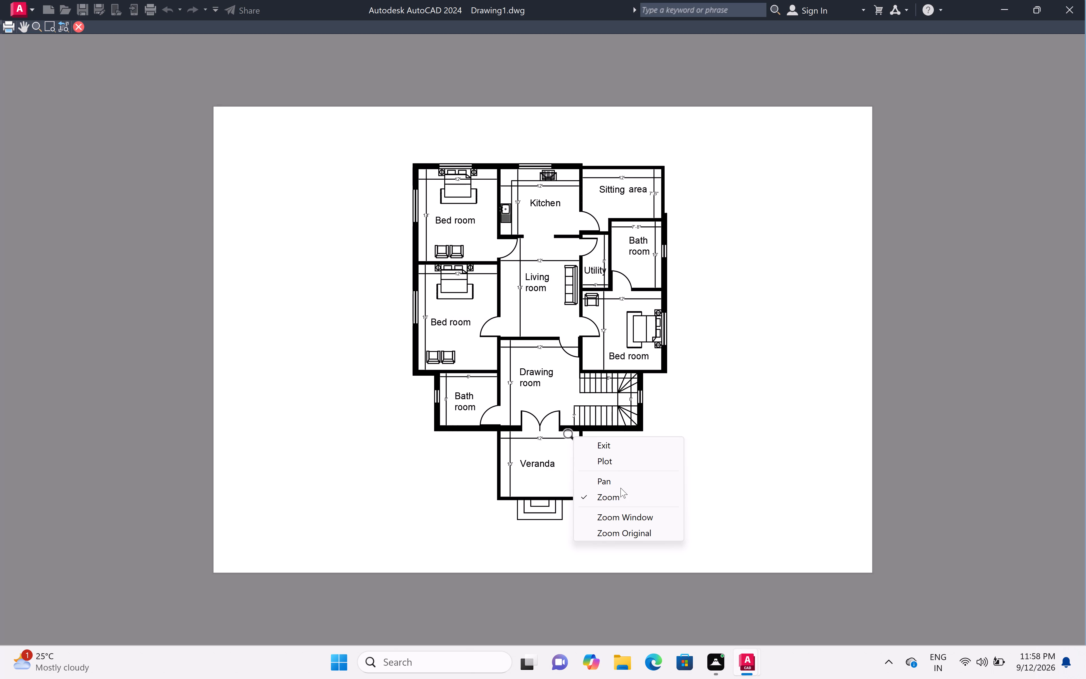
click(631, 446)
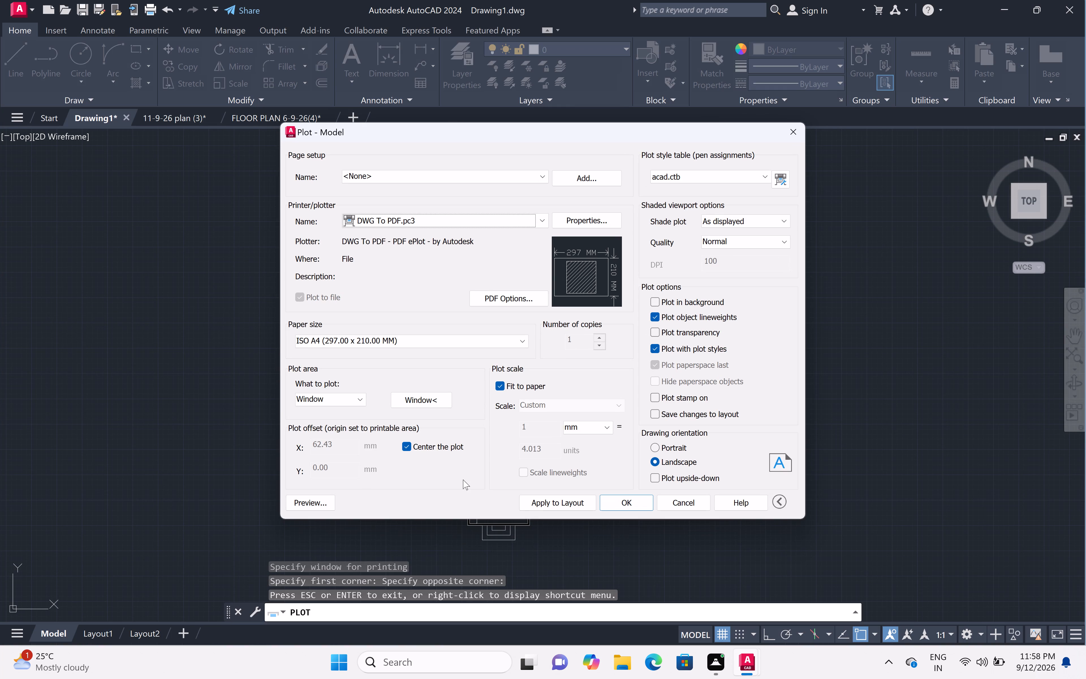
Save the plot settings to the current layout.
click(577, 501)
Plot the floor plan to a PDF named 12-9-26 PLAN (4) in the Documents folder, and close the PDF viewer.
click(623, 504)
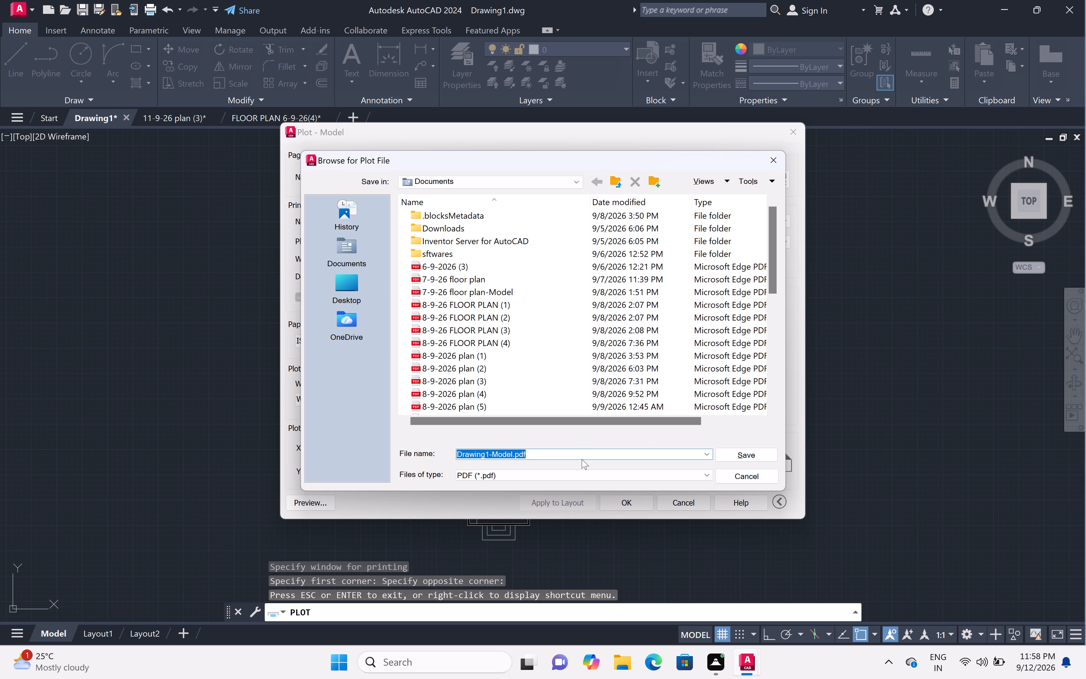
key(BackSpace)
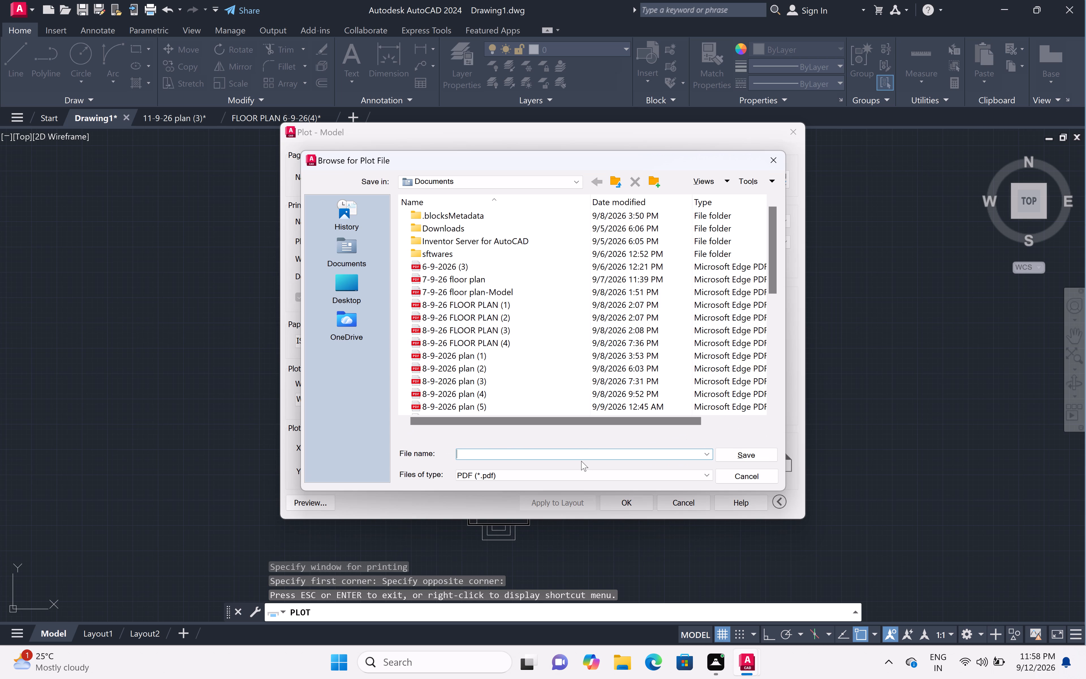
text(12)
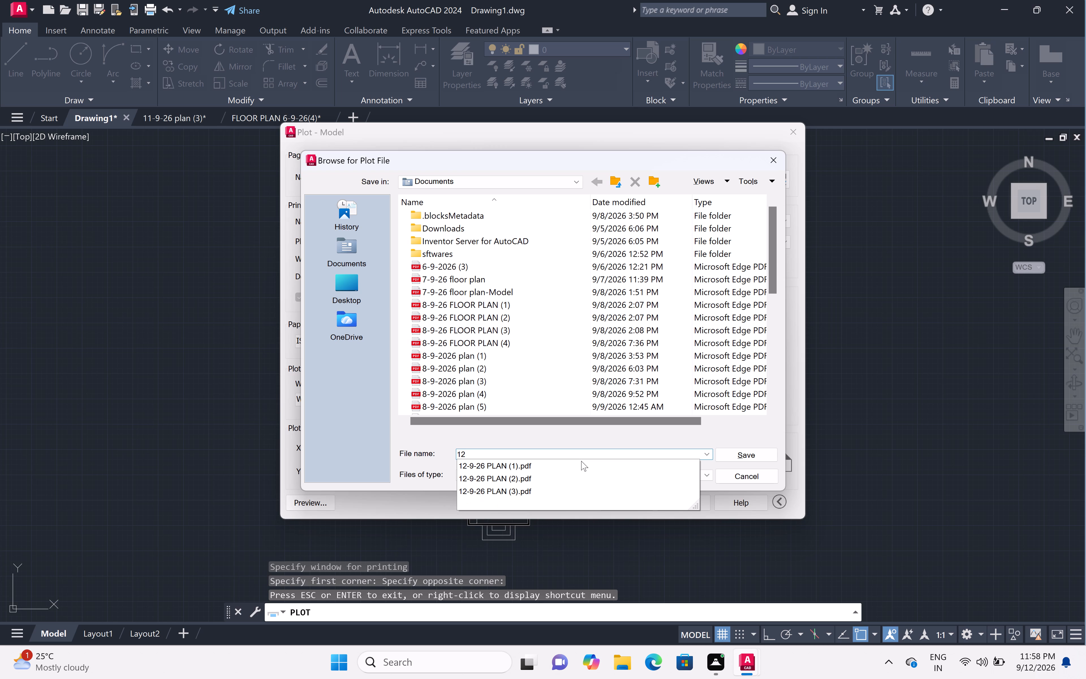
text(-9-)
key(2)
key(6)
key(space)
text(PLAN)
key(space)
key(shift+parenleft)
key(3)
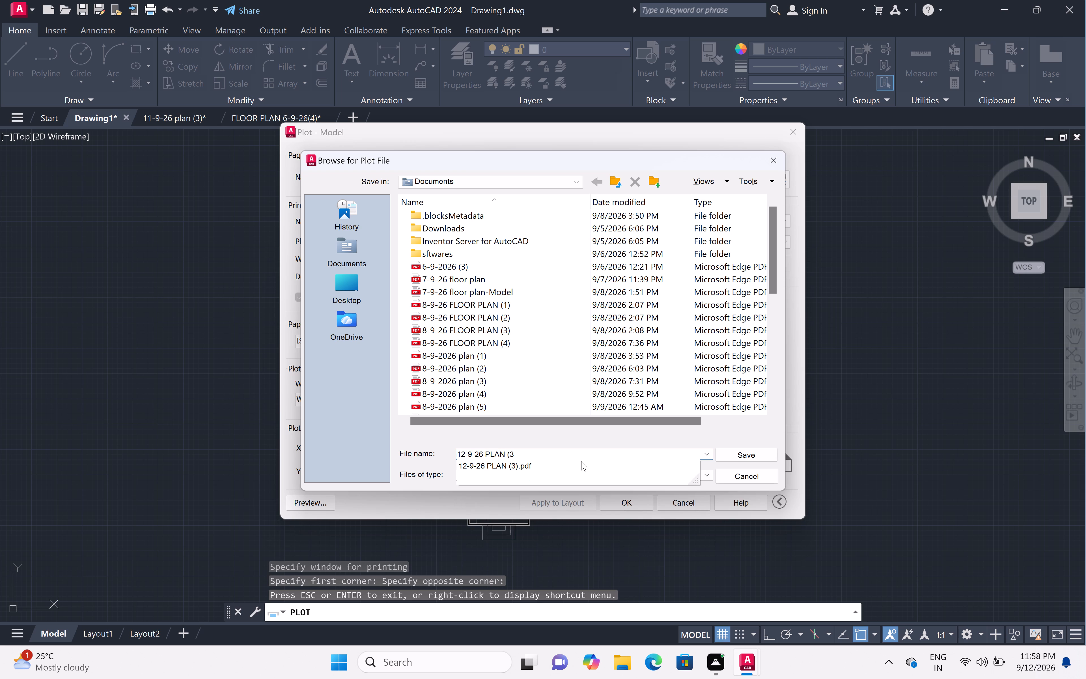
key(BackSpace)
key(4)
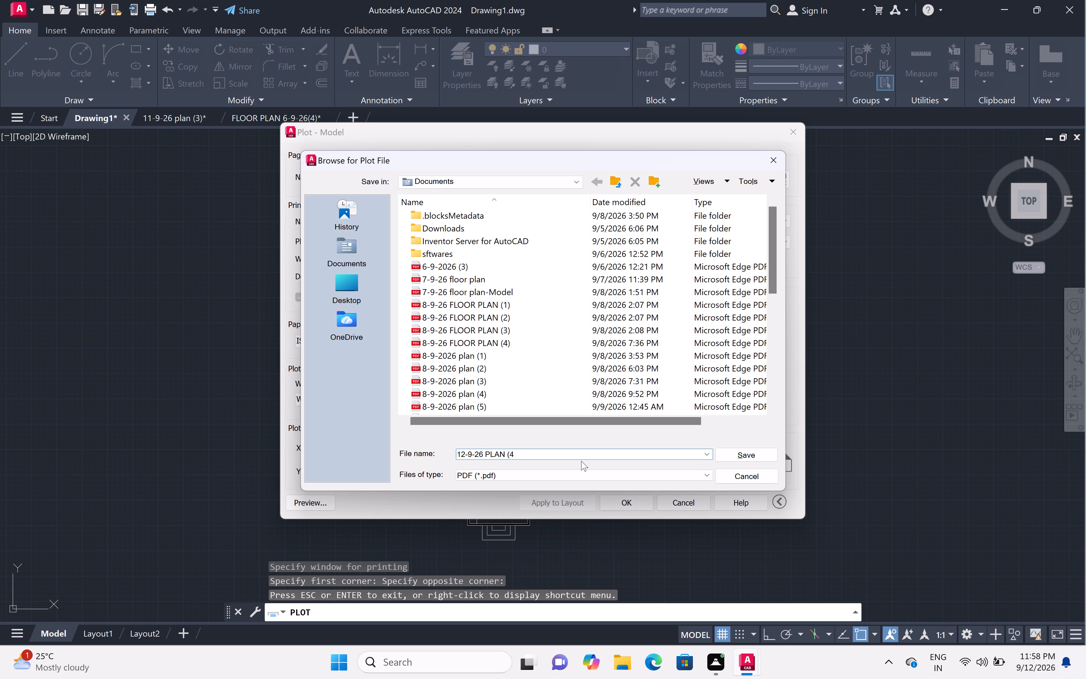
key(shift+parenright)
click(768, 450)
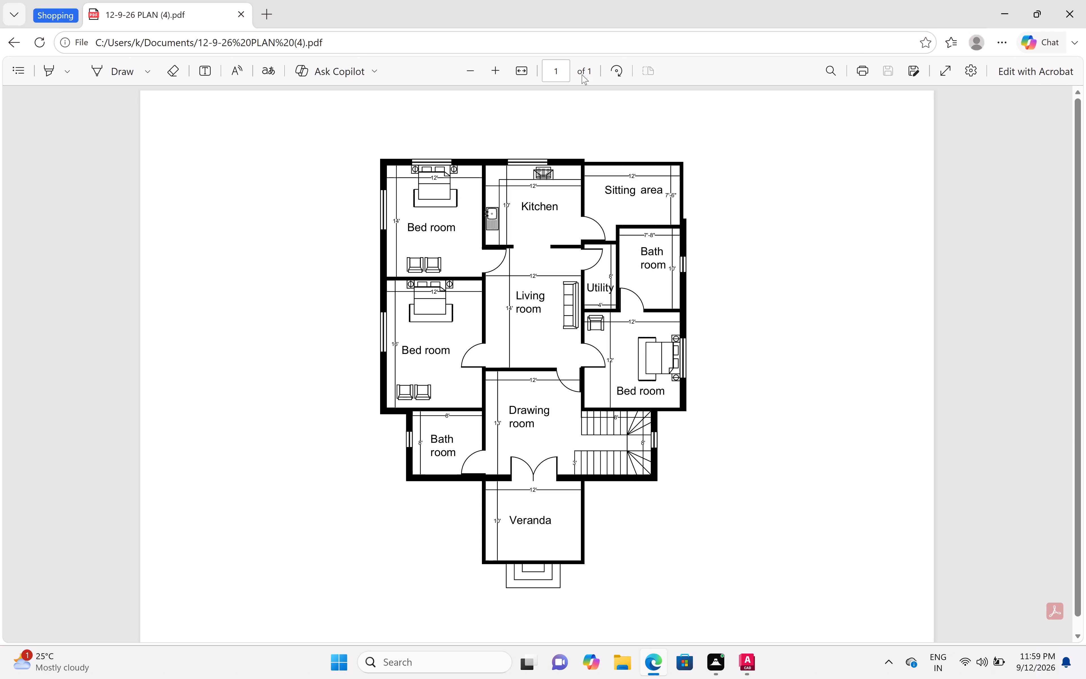
click(1067, 13)
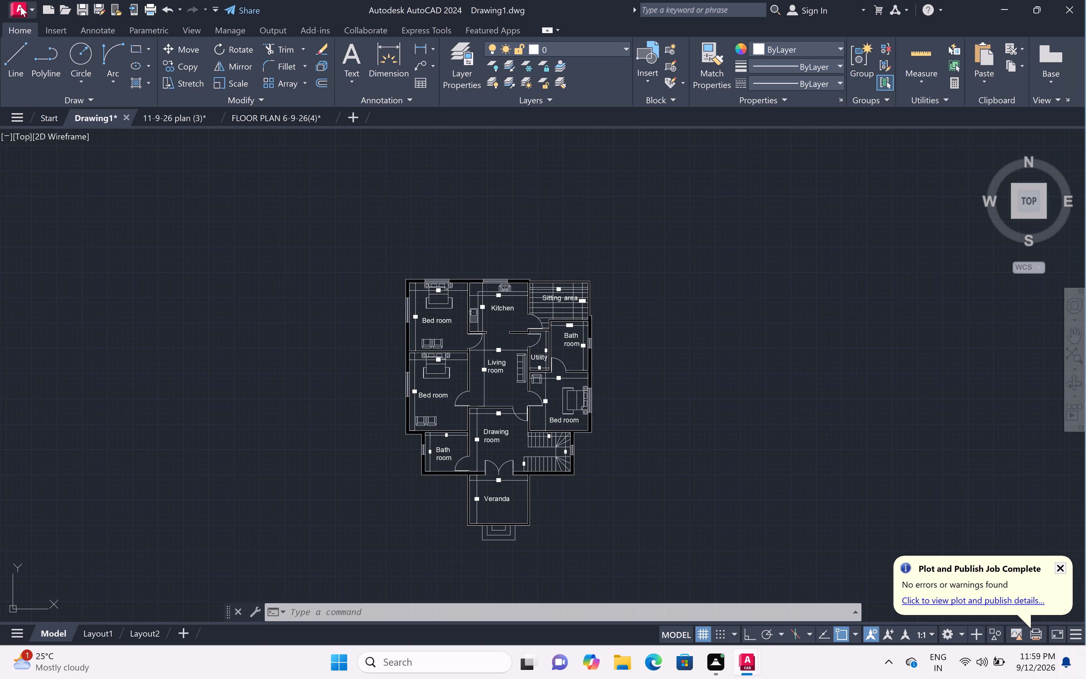
Save the drawing in the Documents folder as 12-9-26 PLAN (4) in AutoCAD 2018 Drawing format.
click(21, 7)
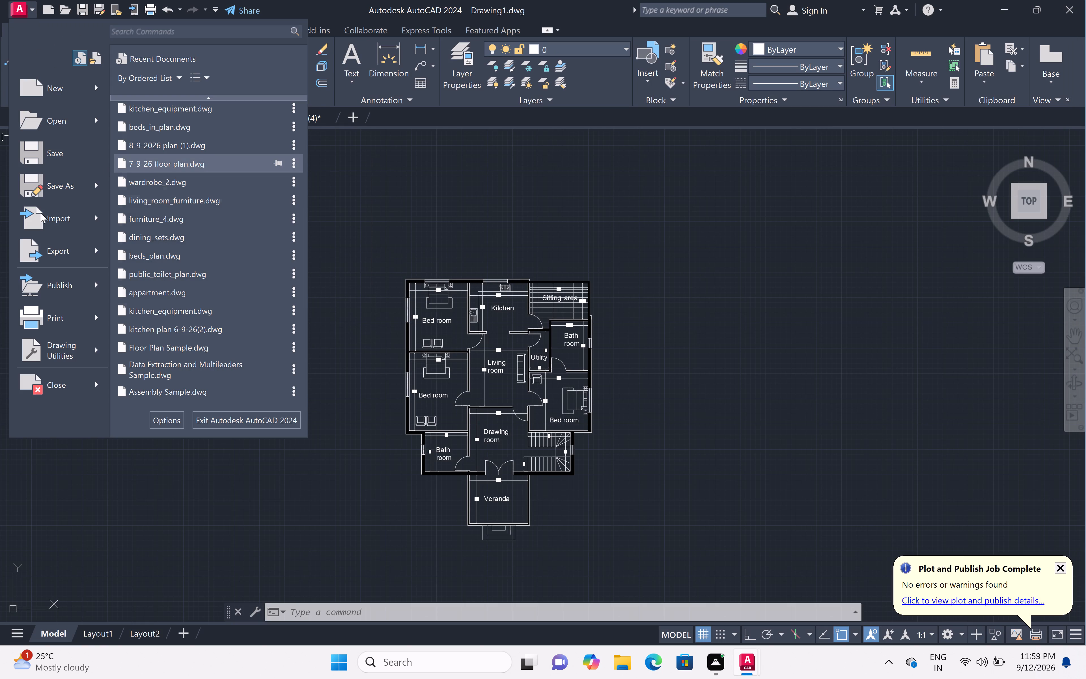
click(56, 160)
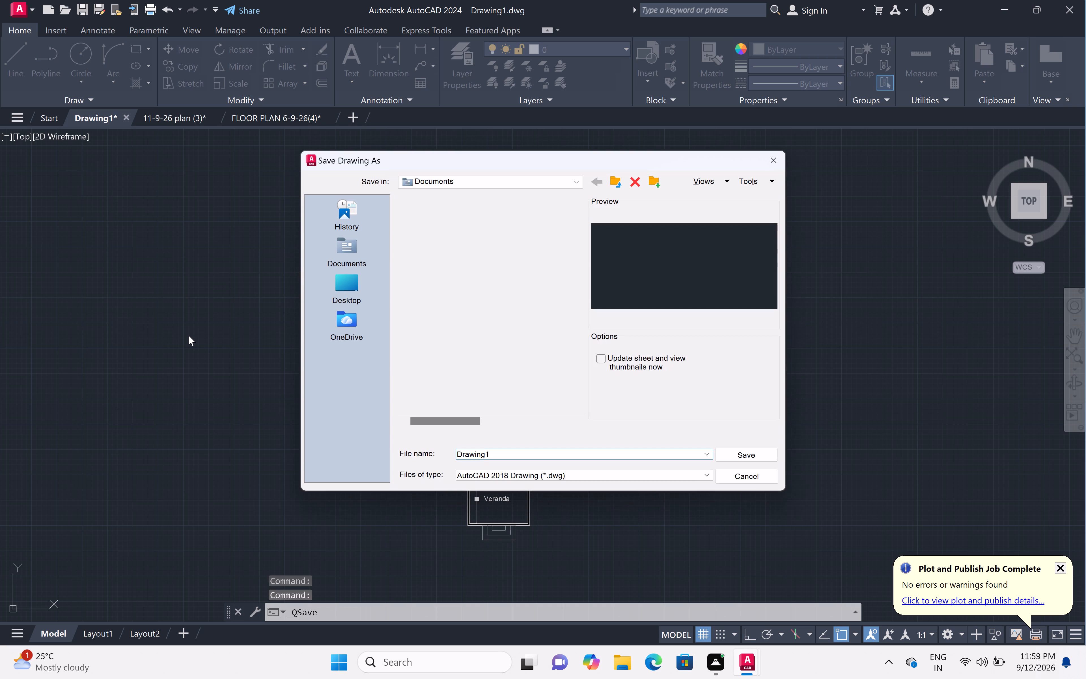
click(503, 452)
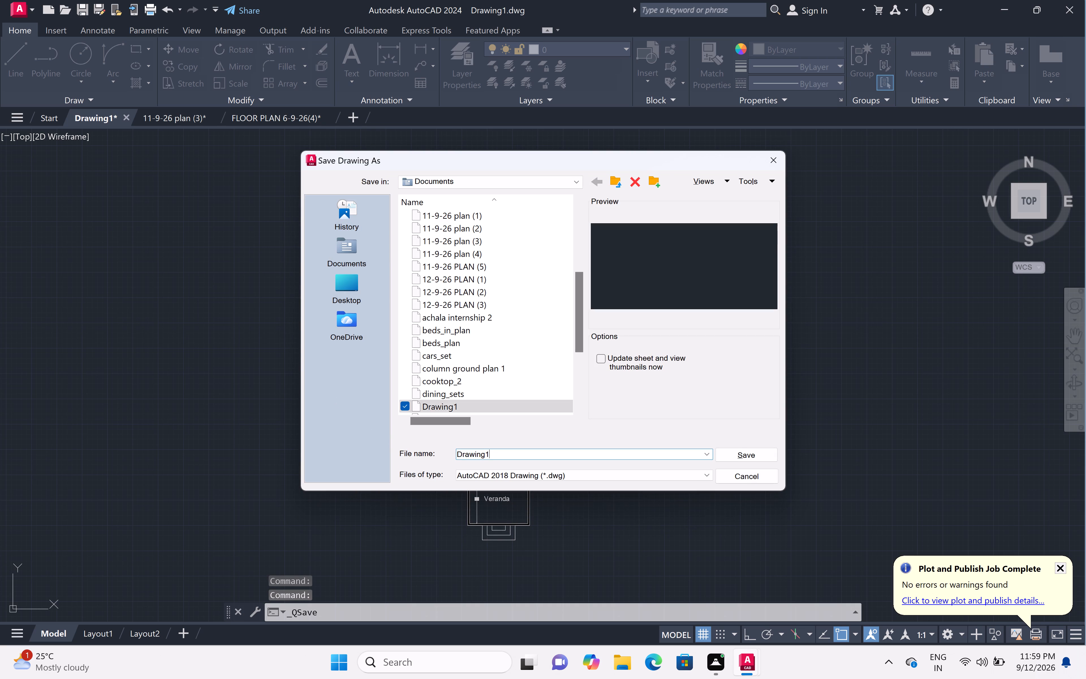
key(BackSpace)
key(BackSpace)
key(BackSpace)
key(BackSpace)
key(BackSpace)
key(BackSpace)
key(BackSpace)
key(BackSpace)
key(BackSpace)
key(BackSpace)
key(BackSpace)
key(BackSpace)
key(BackSpace)
key(BackSpace)
key(BackSpace)
key(BackSpace)
key(BackSpace)
key(BackSpace)
key(BackSpace)
key(BackSpace)
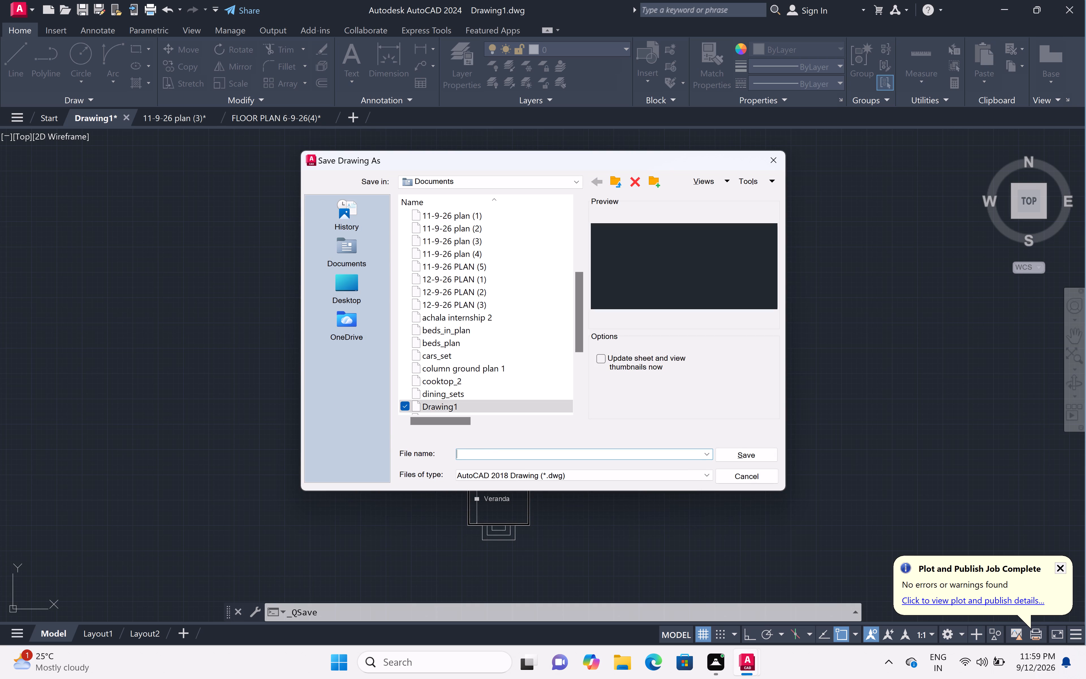
key(9)
key(BackSpace)
key(BackSpace)
key(BackSpace)
text(12)
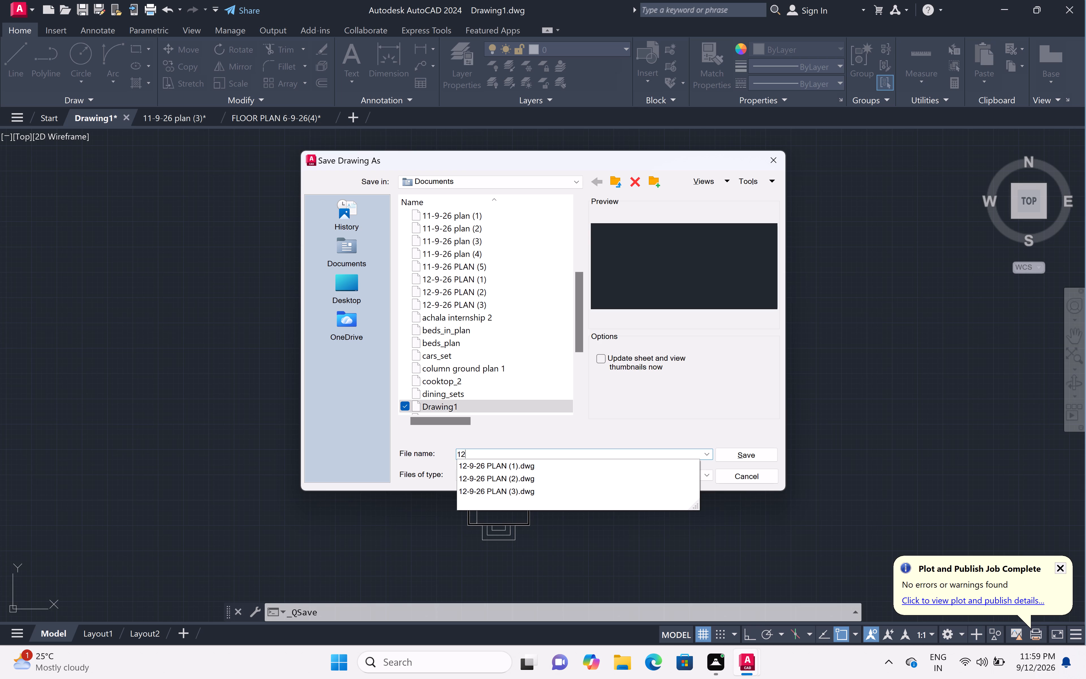
text(-9-)
text(26)
key(space)
text(PLAN ()
key(4)
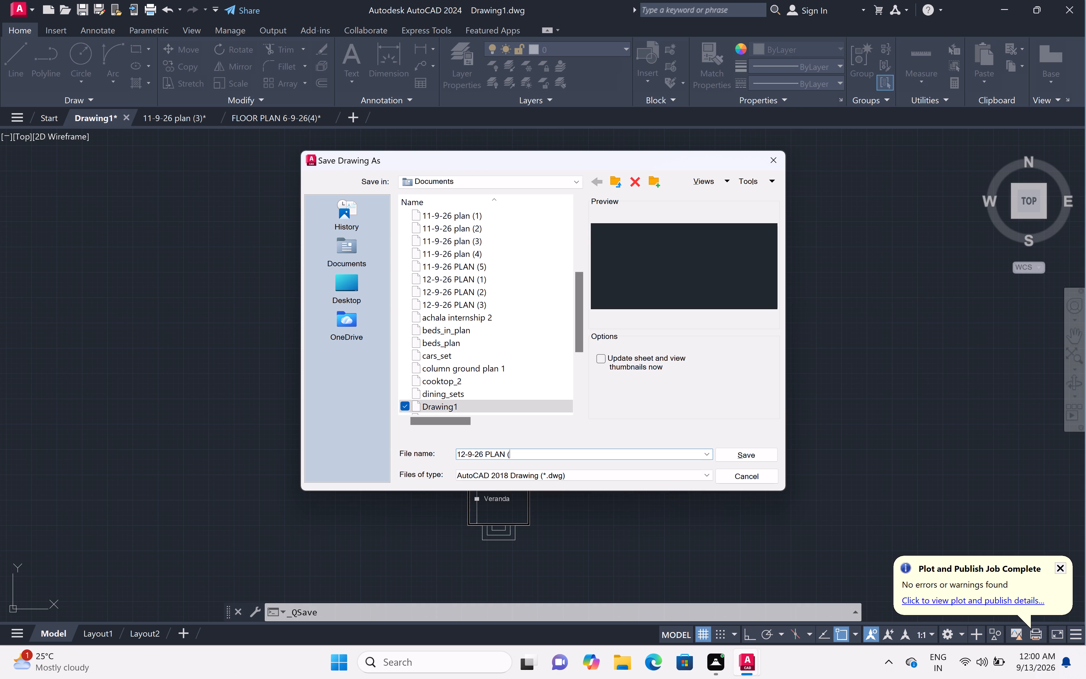
key(shift+parenright)
click(751, 454)
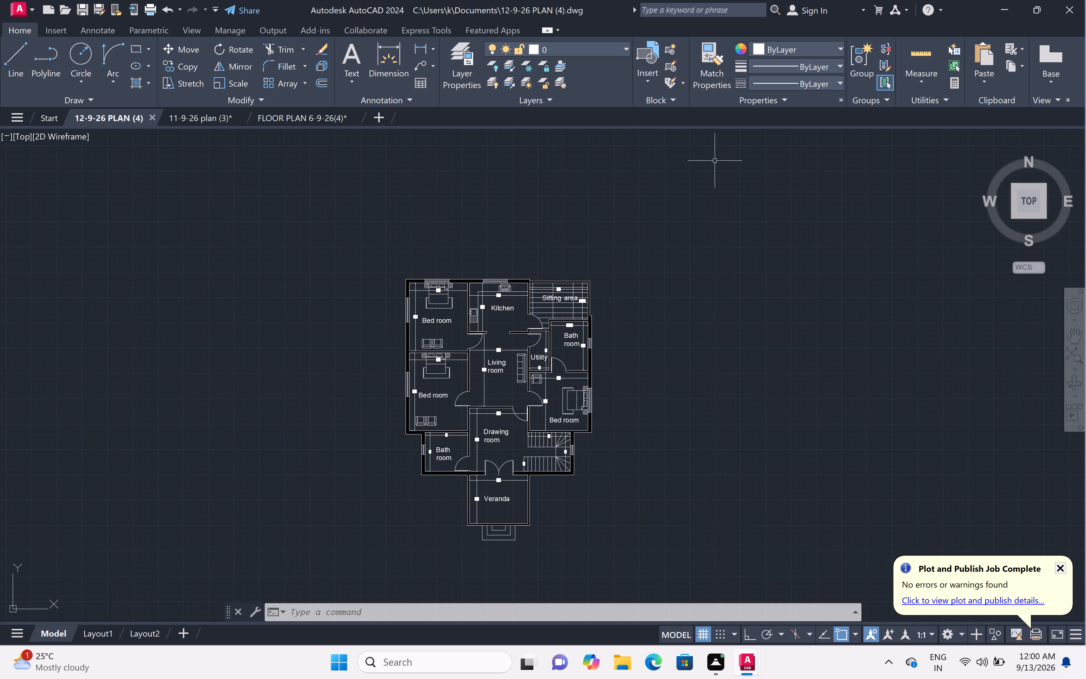
Exit AutoCAD, saving the changes to 11-9-26 plan (3).dwg and FLOOR PLAN 6-9-26(4).dwg.
click(1065, 14)
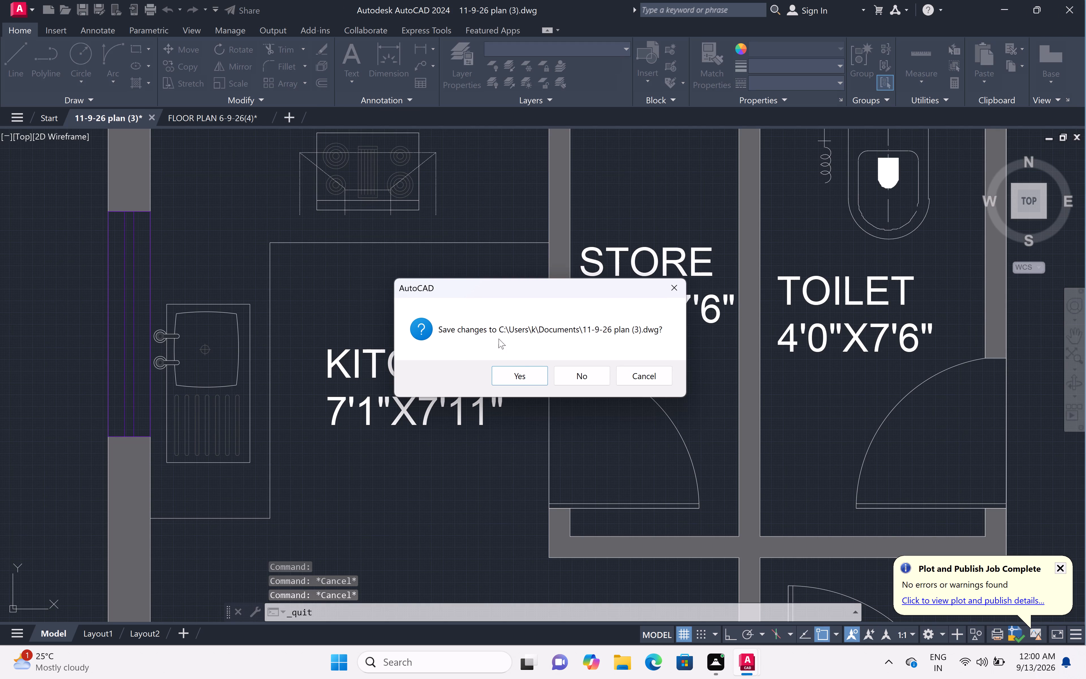
click(528, 371)
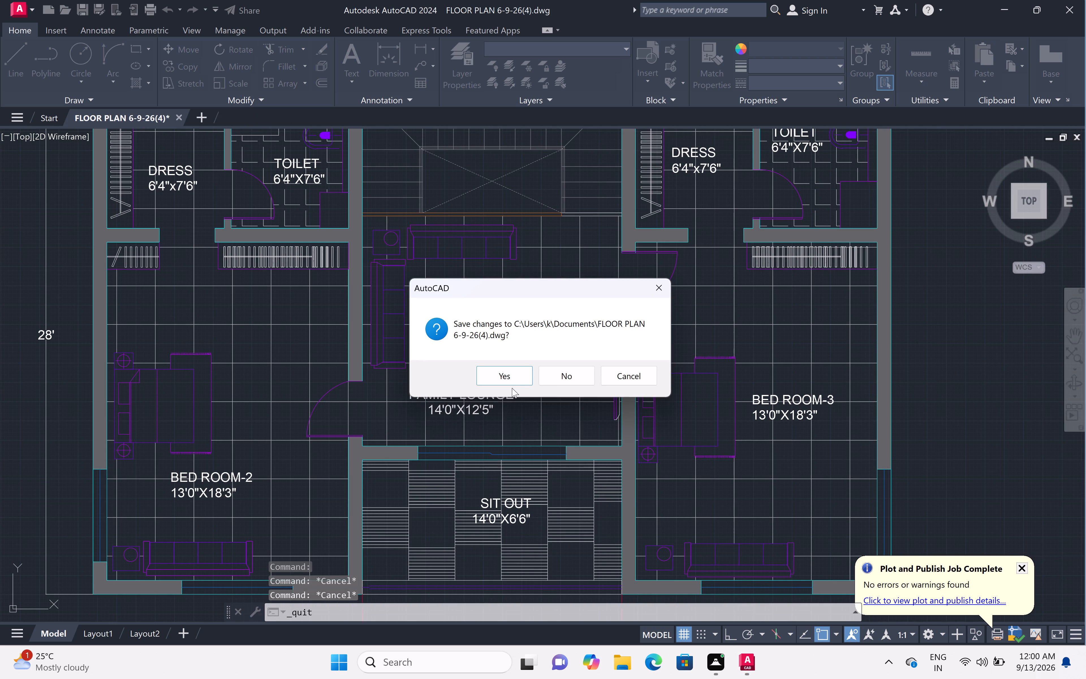
double_click(520, 373)
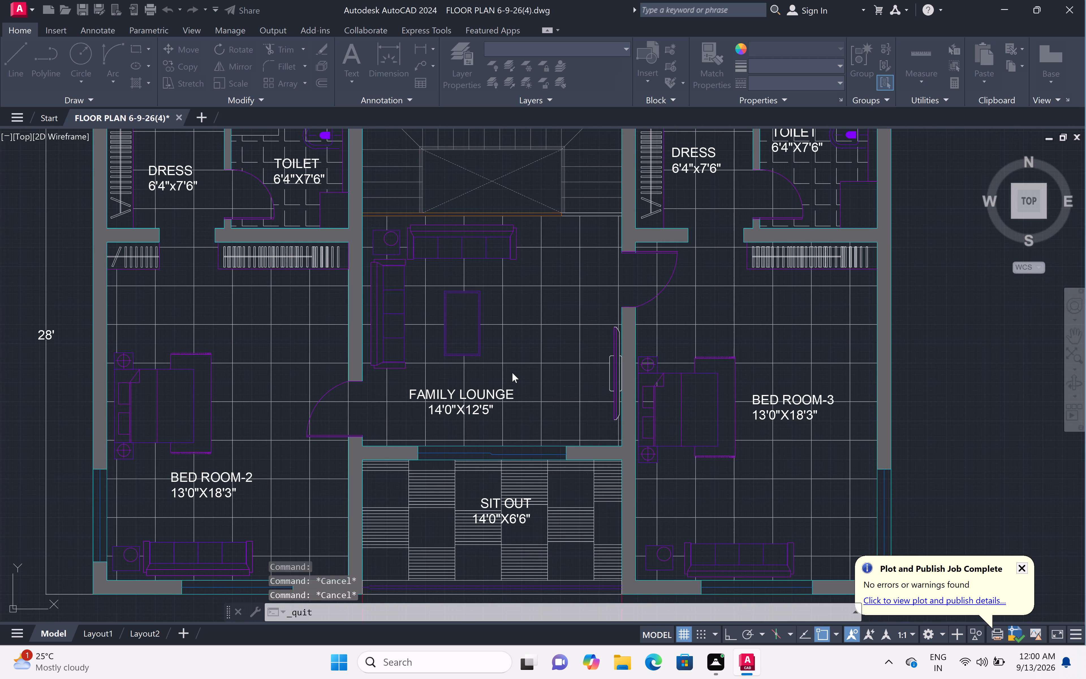